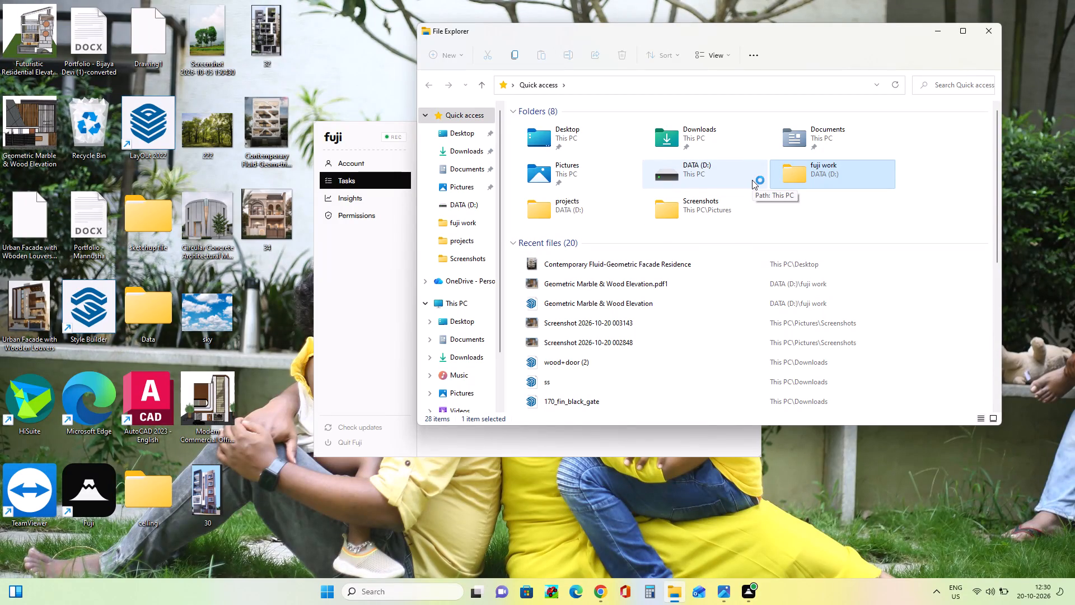
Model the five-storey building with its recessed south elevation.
Open the SketchUp 2022 program folder on the OS (C:) drive, inside Program Files and SketchUp.
double_click(787, 178)
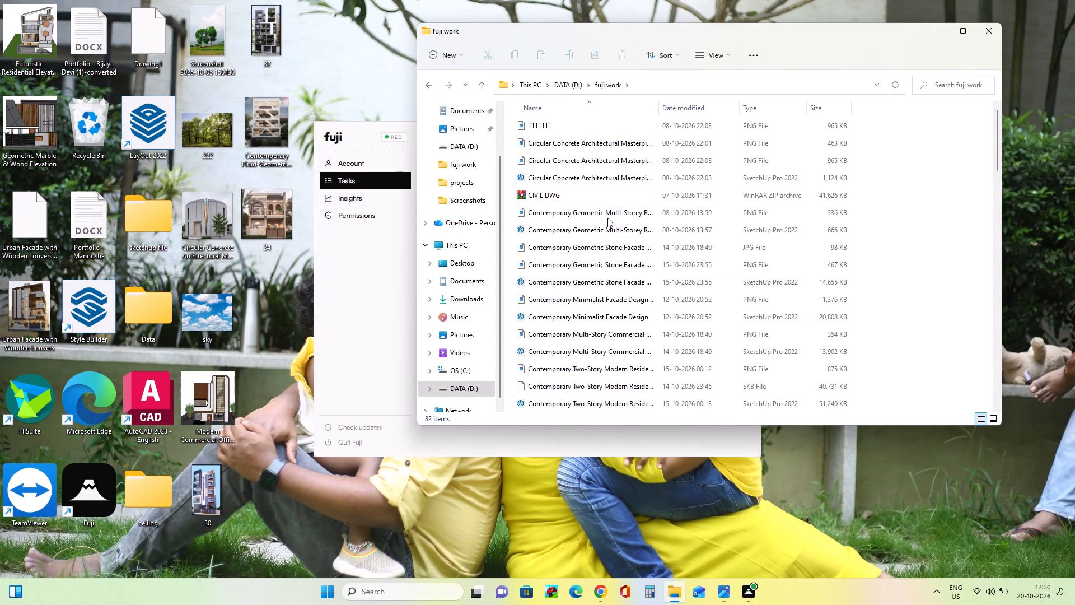
click(479, 373)
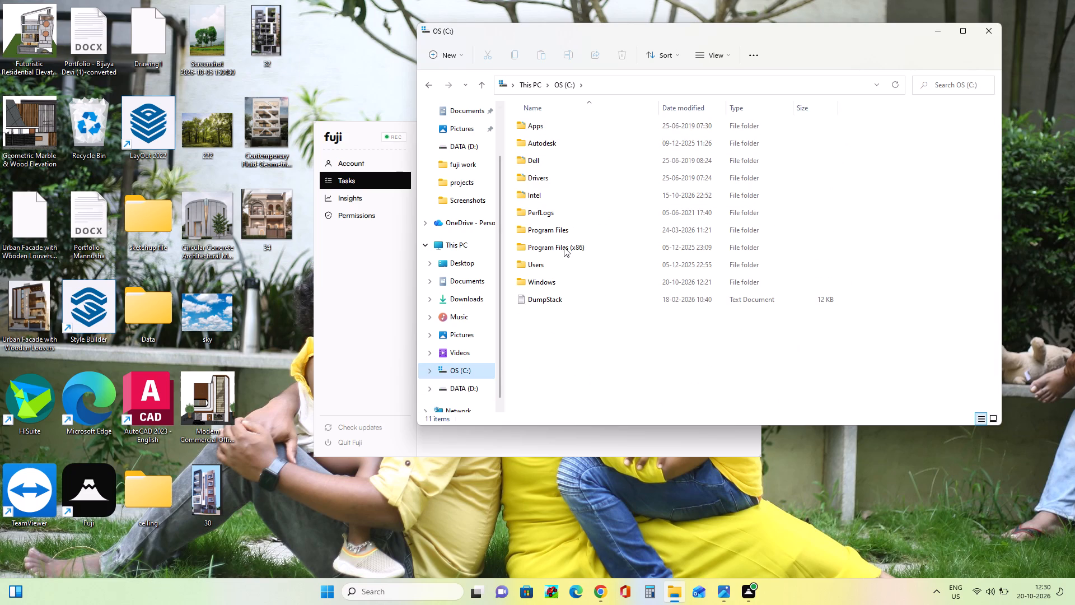
click(565, 231)
click(565, 231)
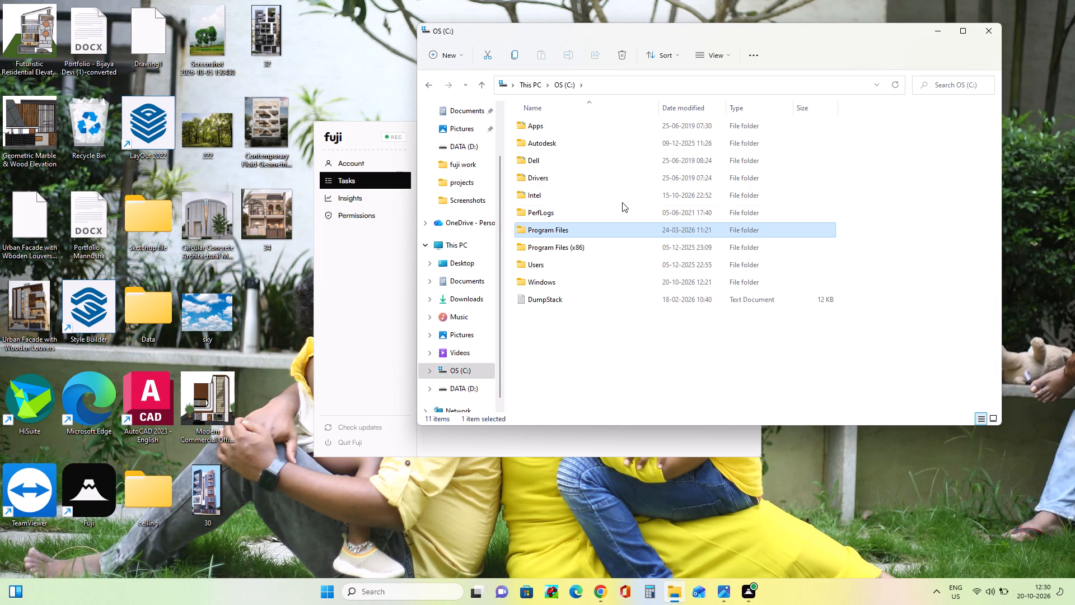
double_click(596, 234)
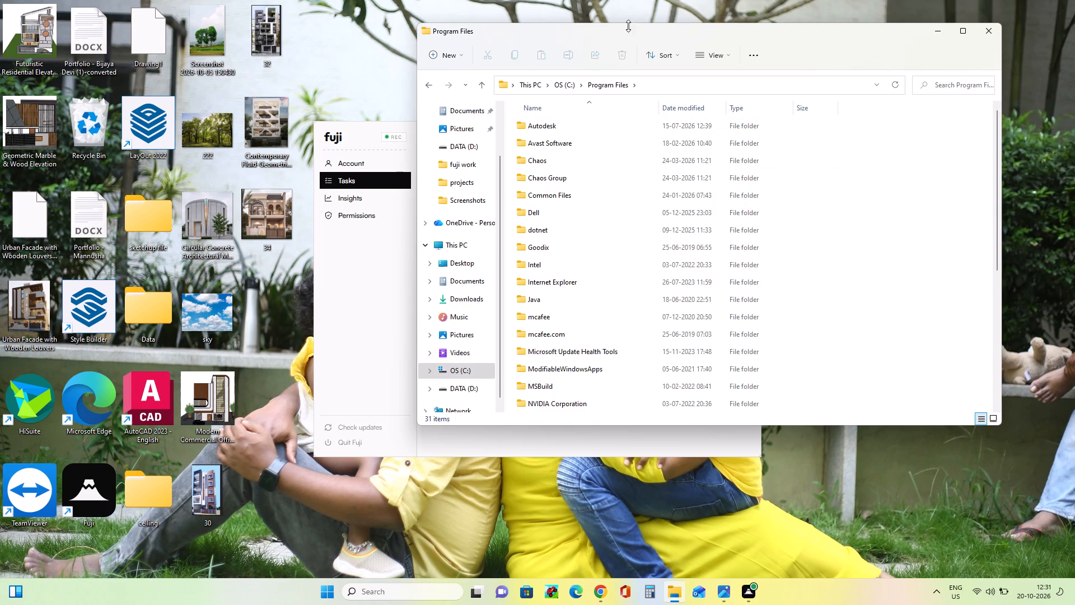
scroll(556, 318, down, 3)
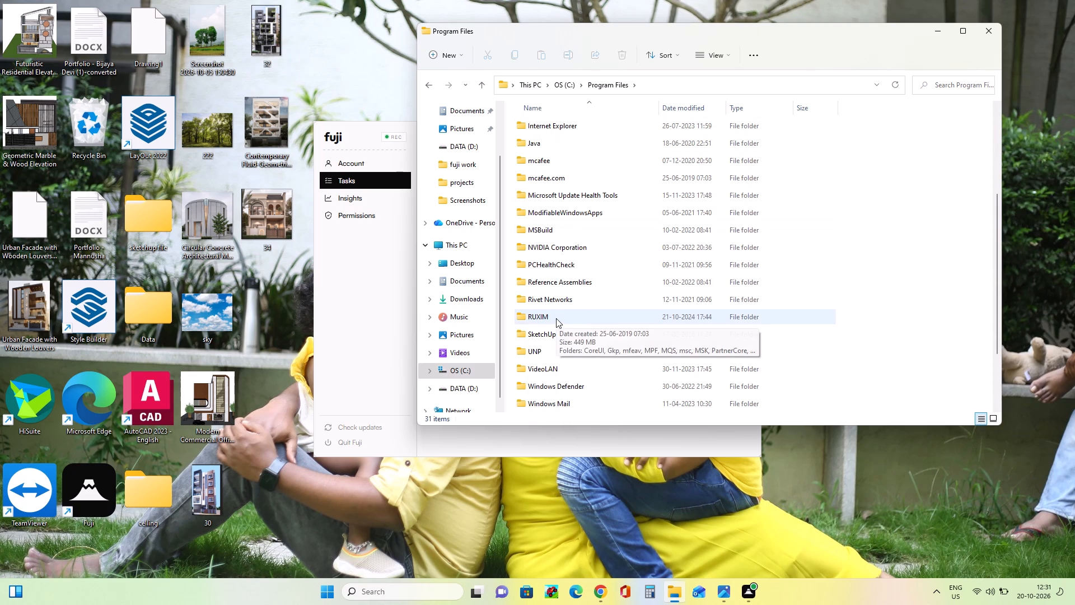
double_click(562, 337)
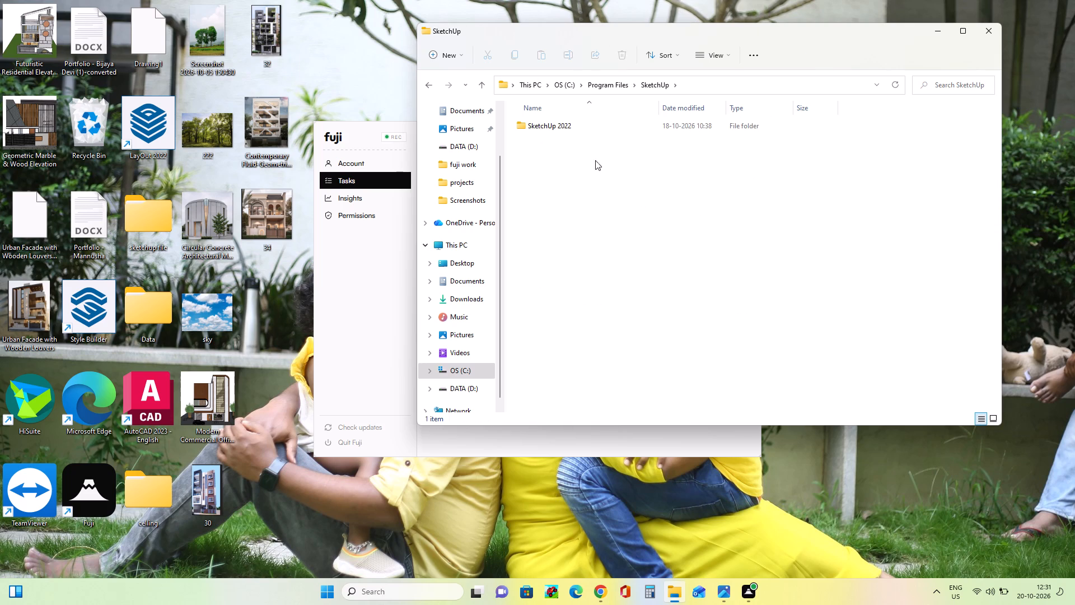
double_click(577, 128)
Find the SketchUp application file in the SketchUp 2022 folder and launch it.
scroll(587, 281, down, 4)
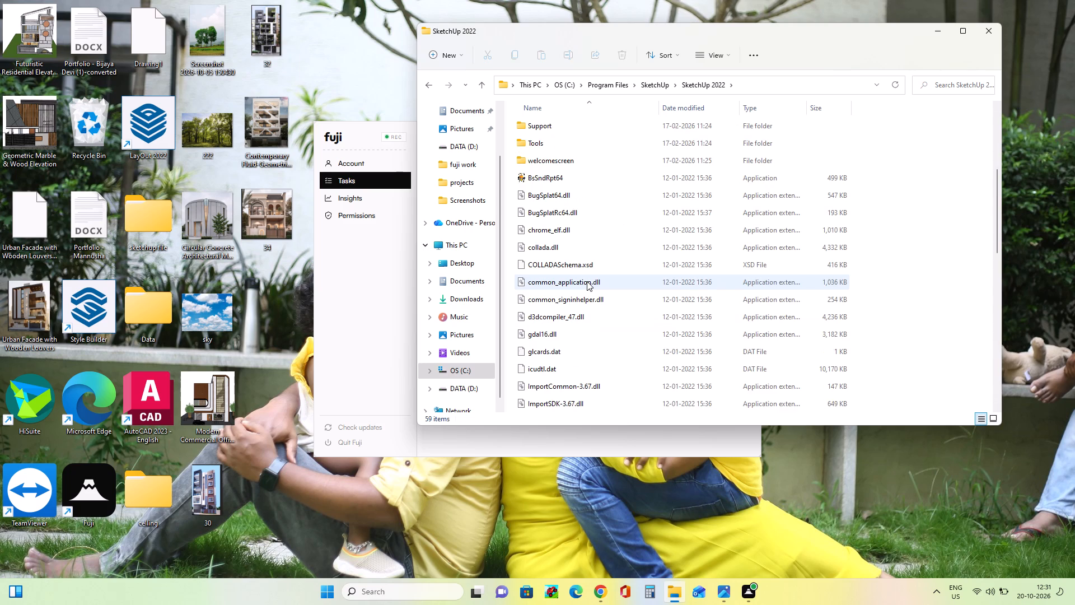
scroll(587, 281, down, 4)
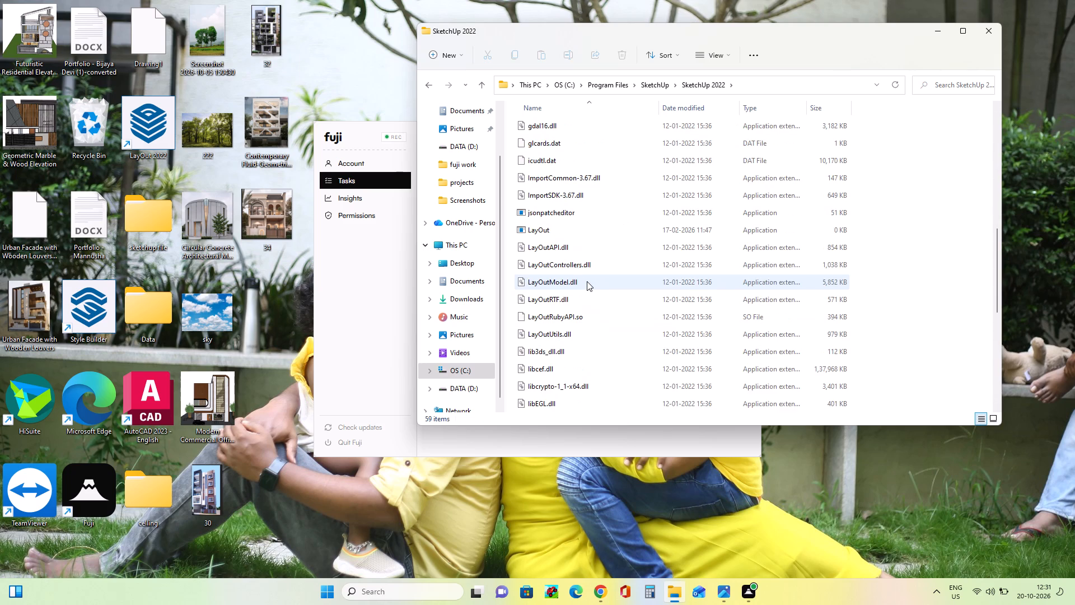
scroll(587, 281, down, 4)
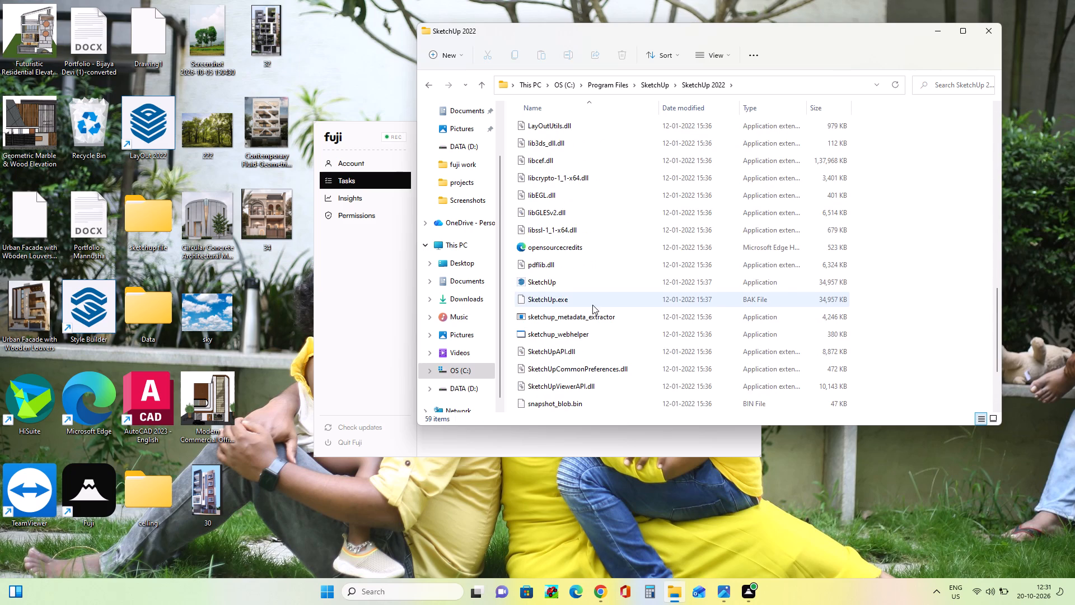
double_click(598, 277)
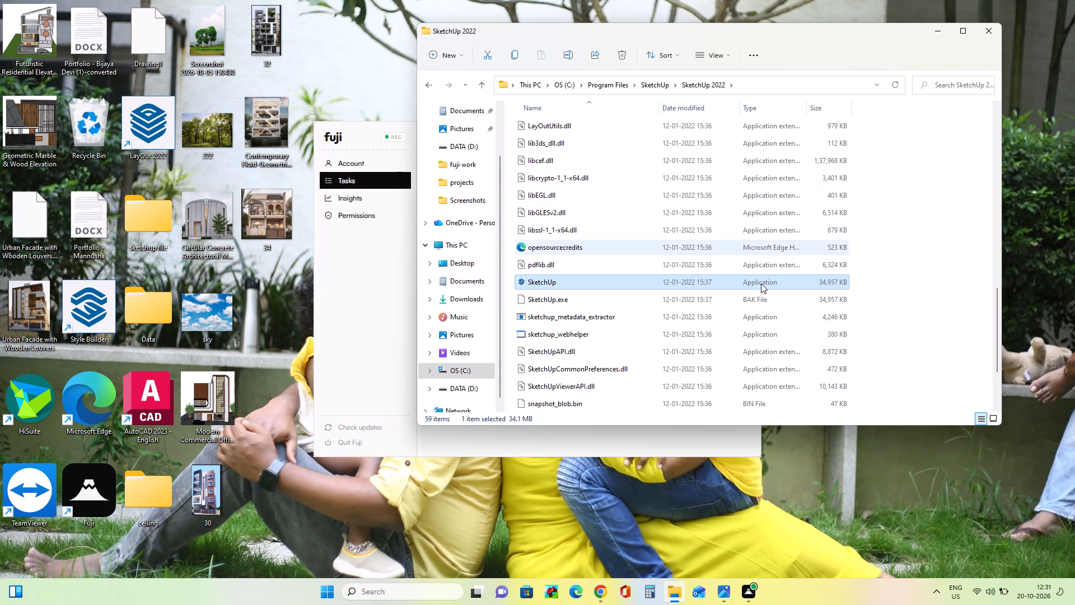
double_click(684, 281)
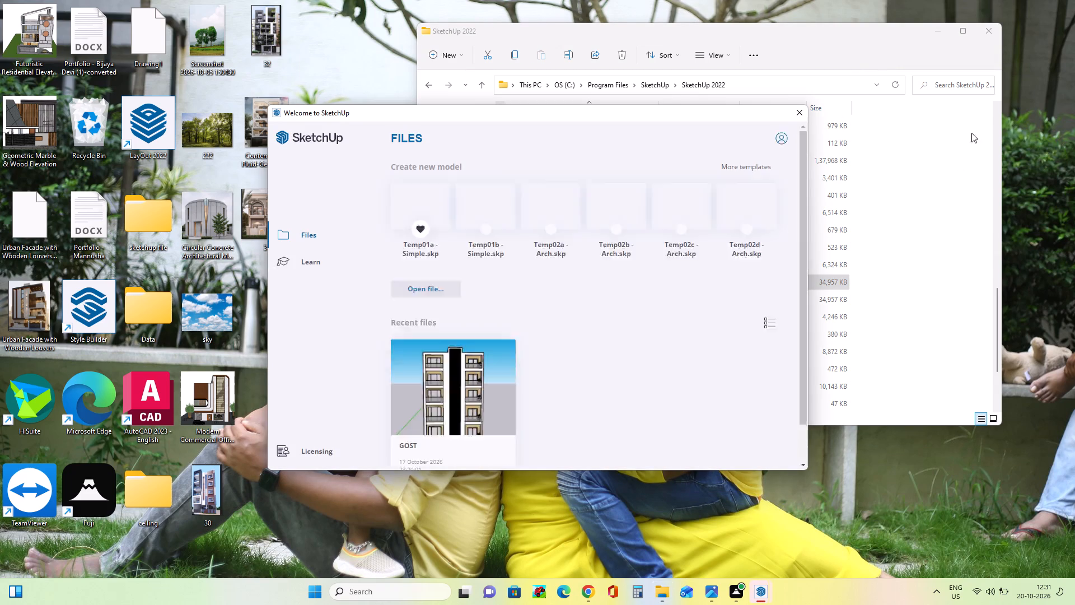
Choose the Simple template in inches for a new model and close the File Explorer window.
click(434, 197)
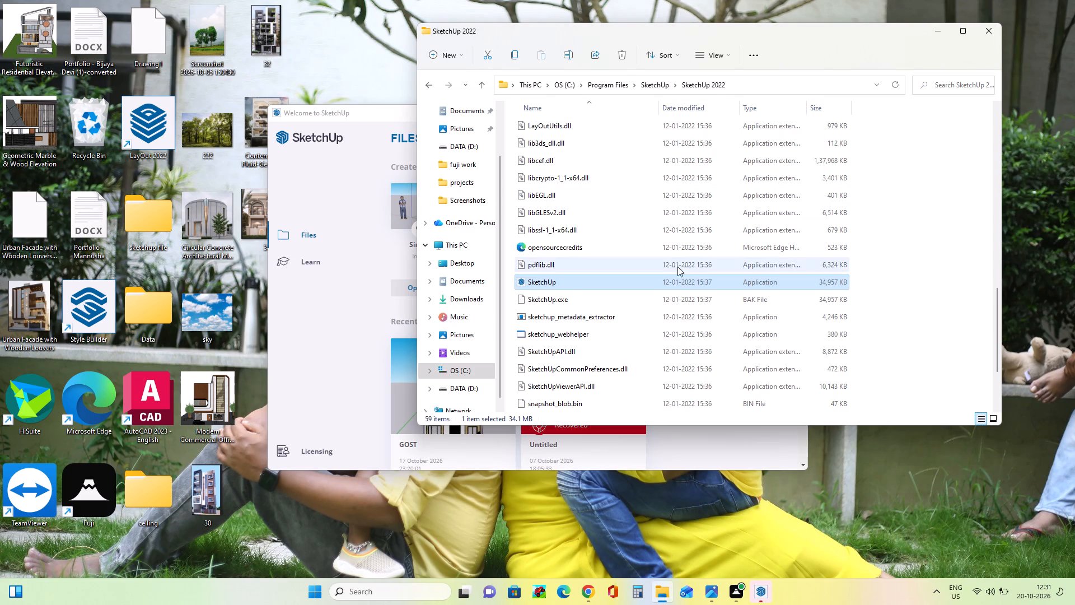
click(989, 34)
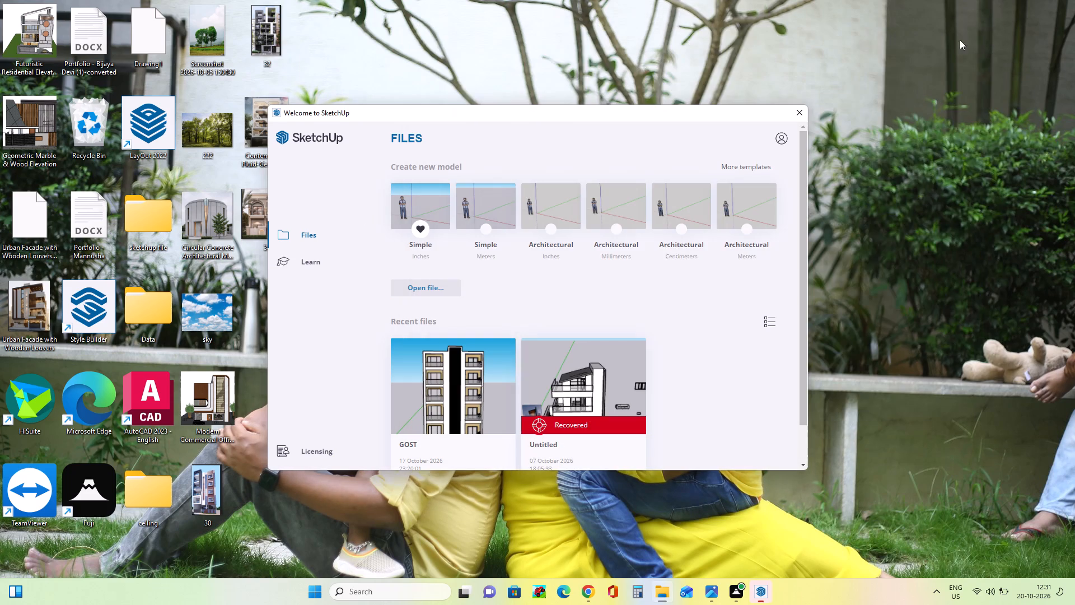
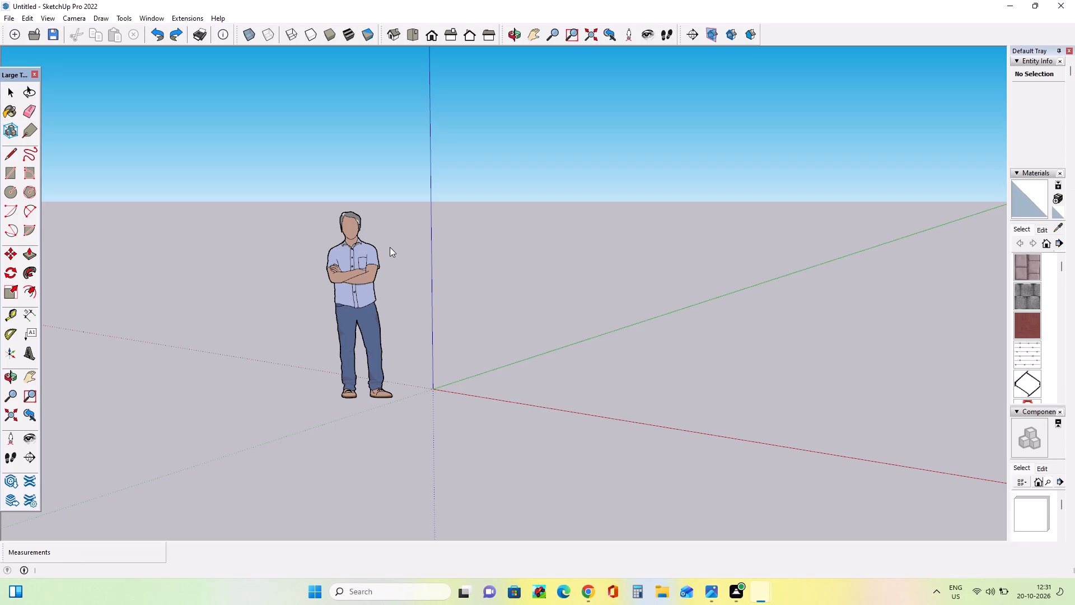
Import the image "Contemporary Fluid-Geometric Facade Residence" from the Desktop folder into the model.
middle_drag(243, 392, 585, 381)
middle_drag(391, 380, 498, 386)
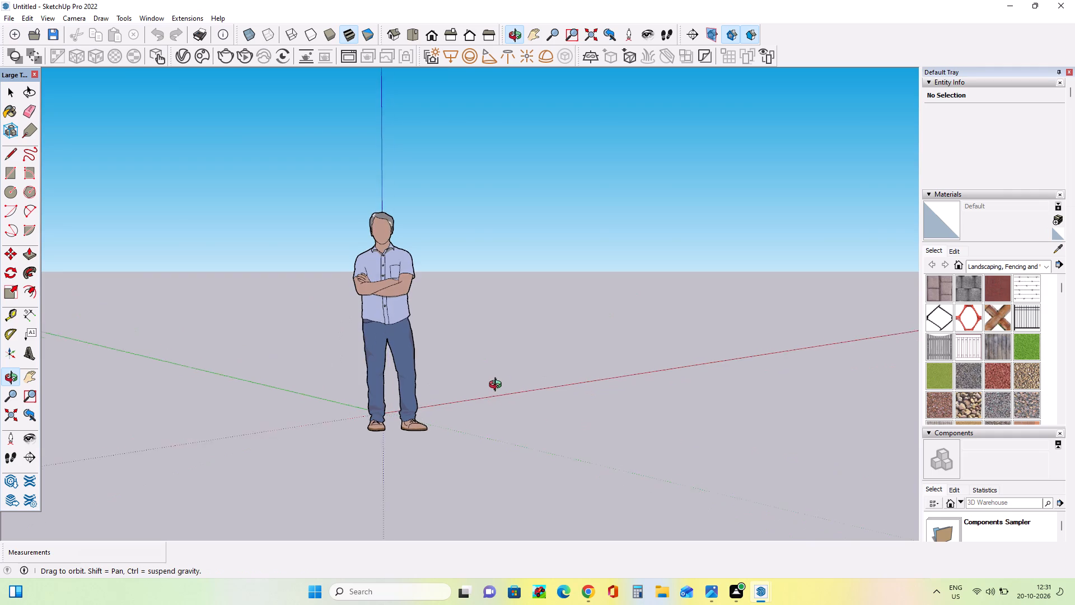
middle_drag(498, 386, 189, 436)
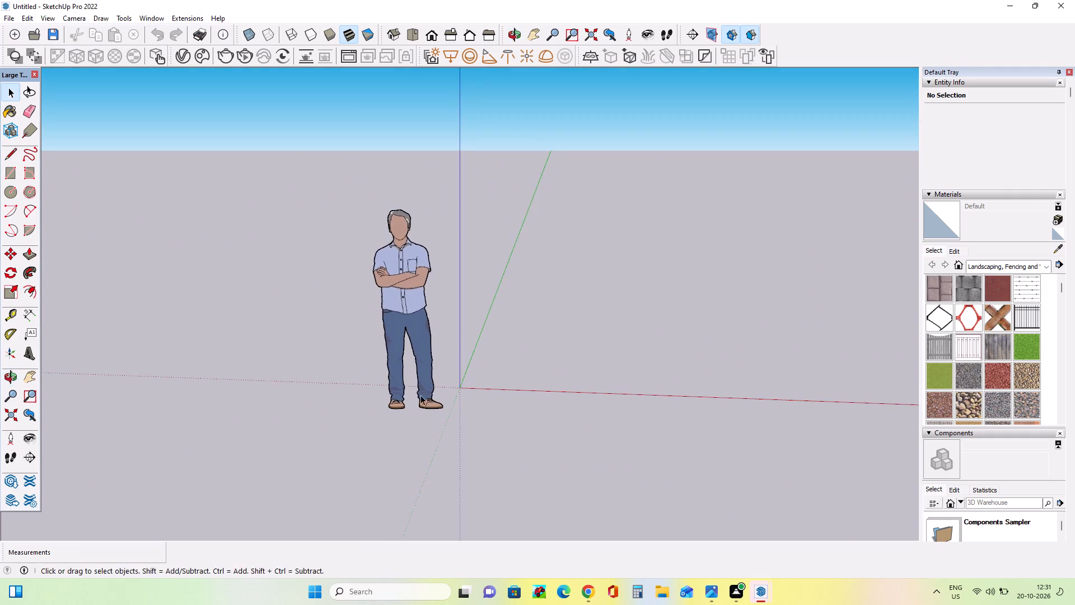
middle_drag(421, 395, 454, 462)
scroll(454, 462, down, 3)
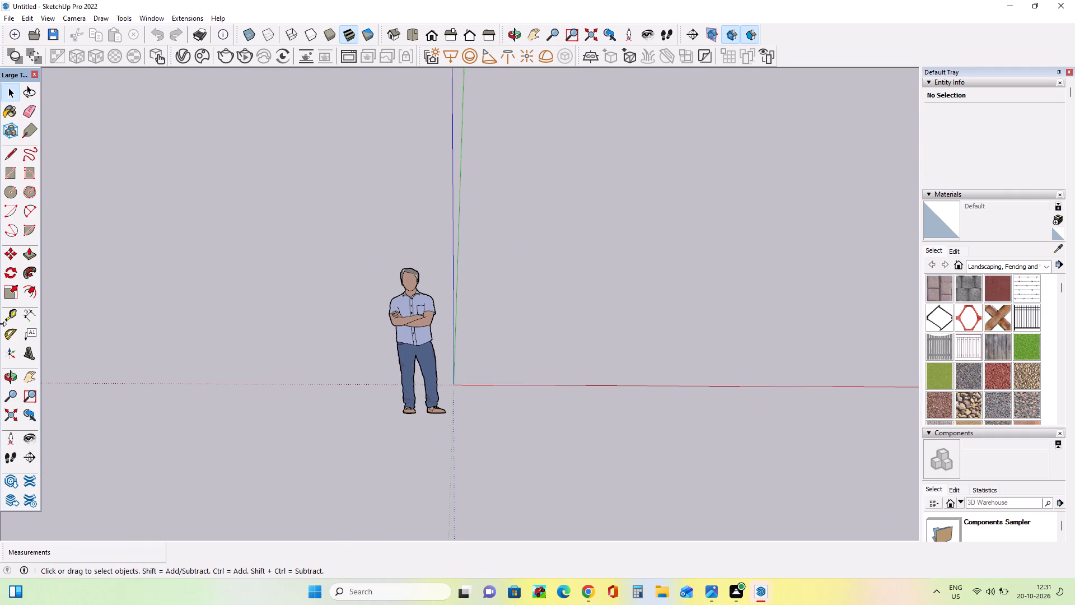
click(34, 371)
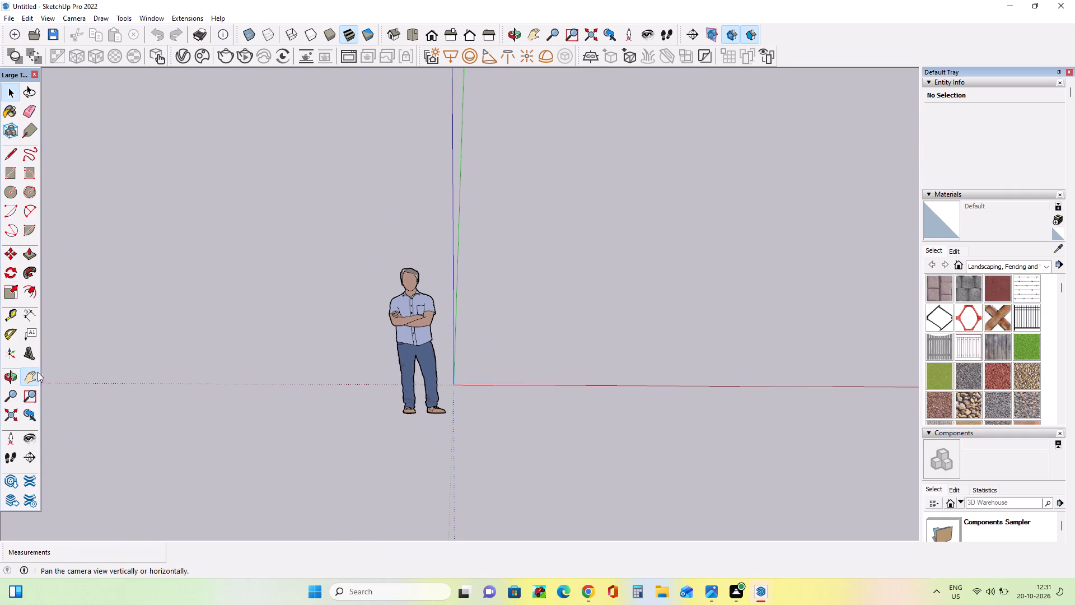
drag(639, 216, 265, 336)
middle_drag(695, 318, 763, 317)
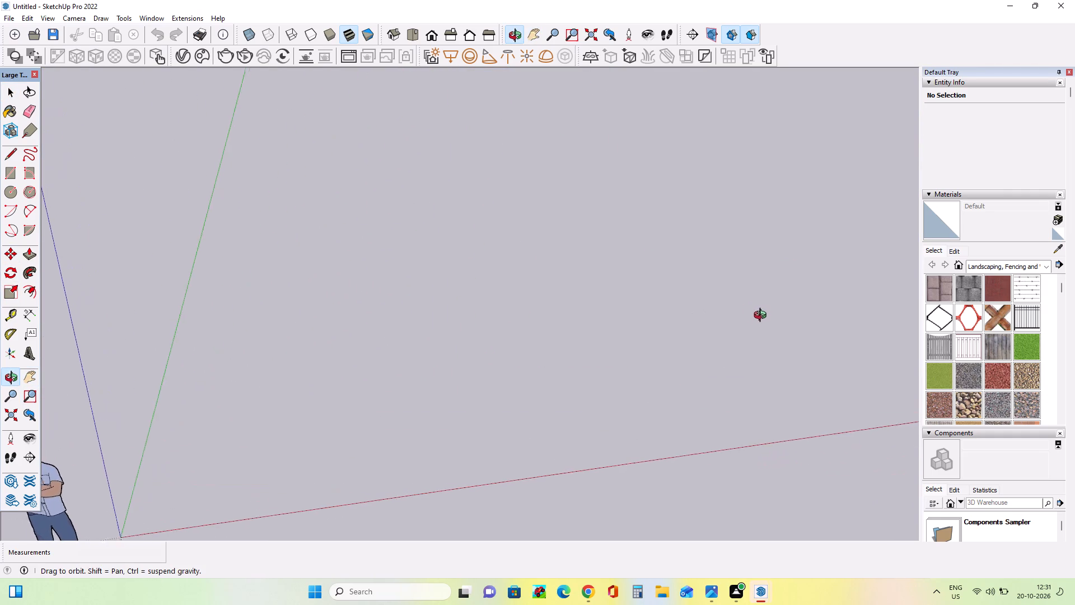
middle_drag(763, 317, 744, 311)
click(8, 20)
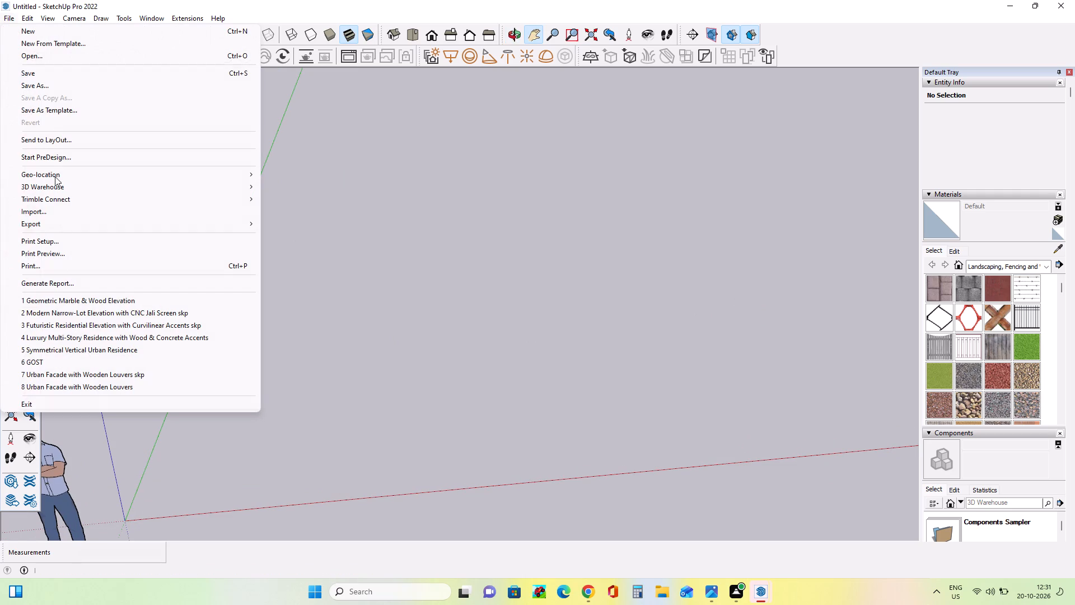
click(63, 216)
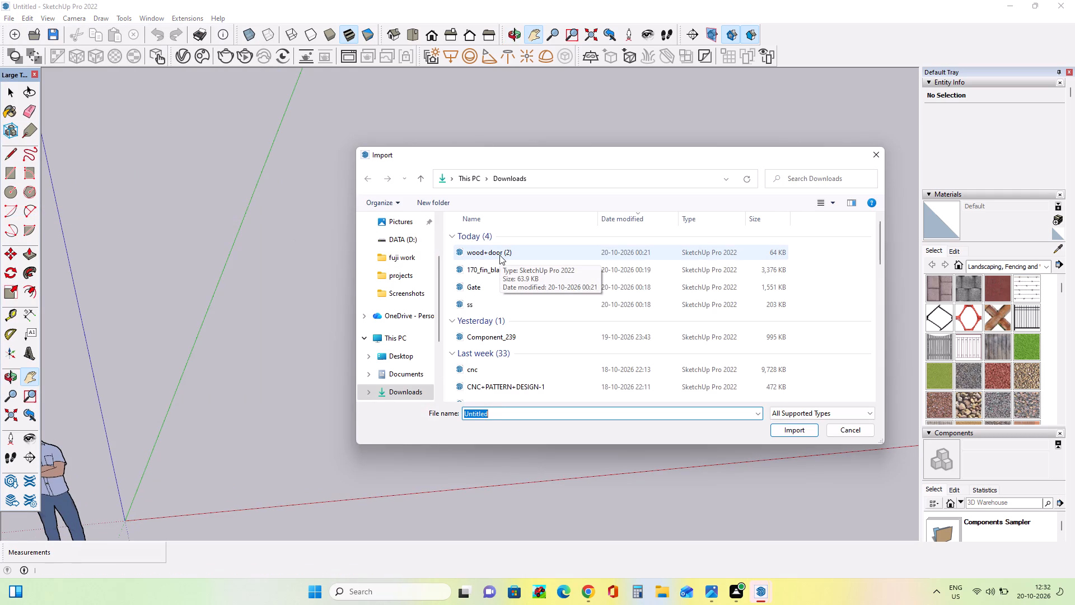
scroll(395, 284, up, 7)
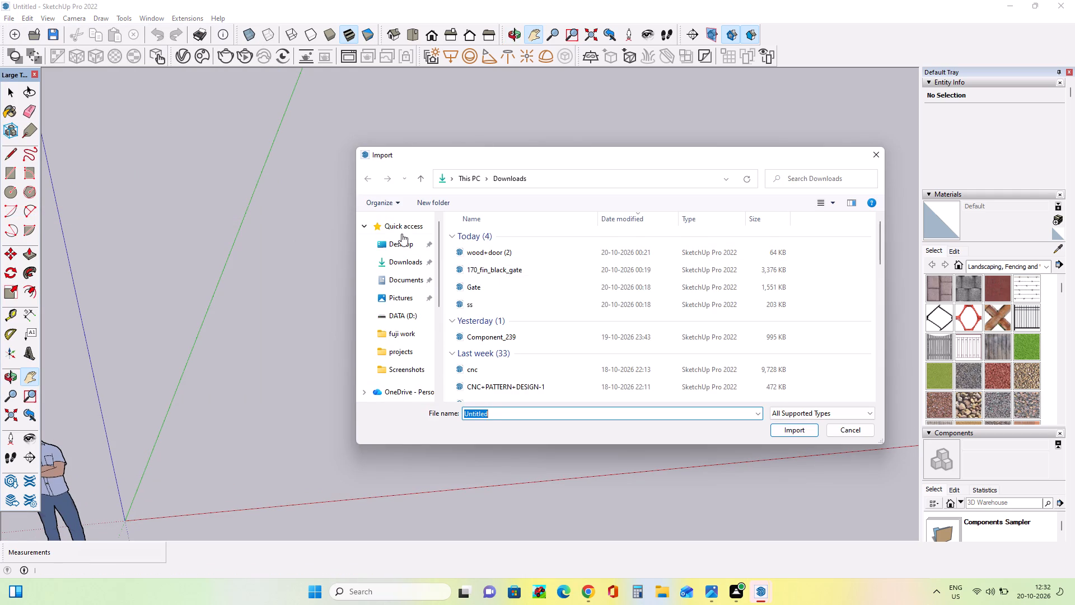
click(400, 247)
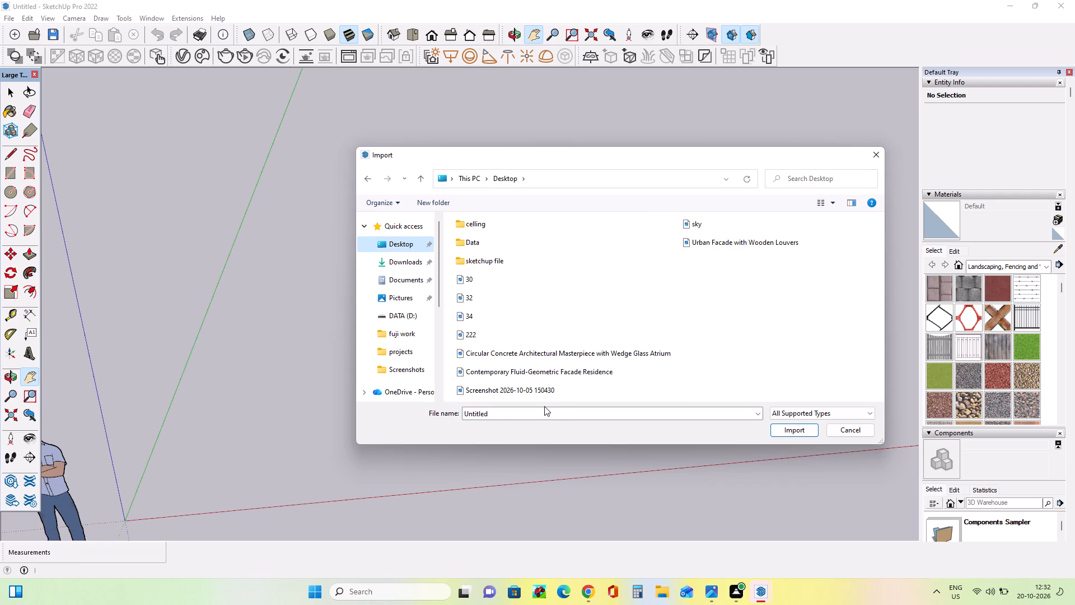
click(549, 369)
click(793, 467)
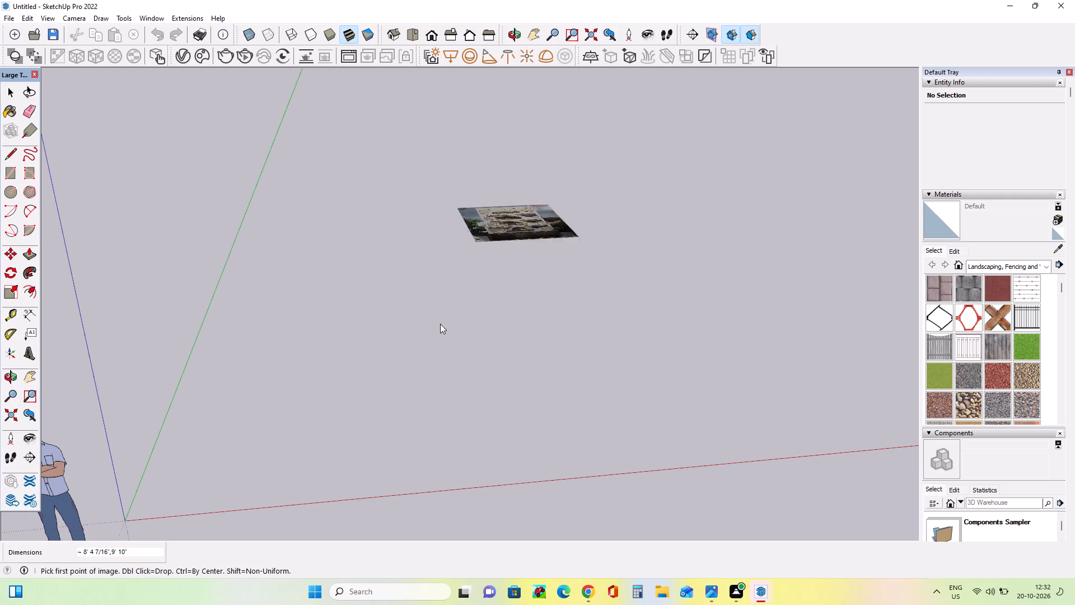
Place the imported facade image upright in the model, setting its base corner and its overall size.
middle_drag(399, 334, 413, 273)
click(421, 134)
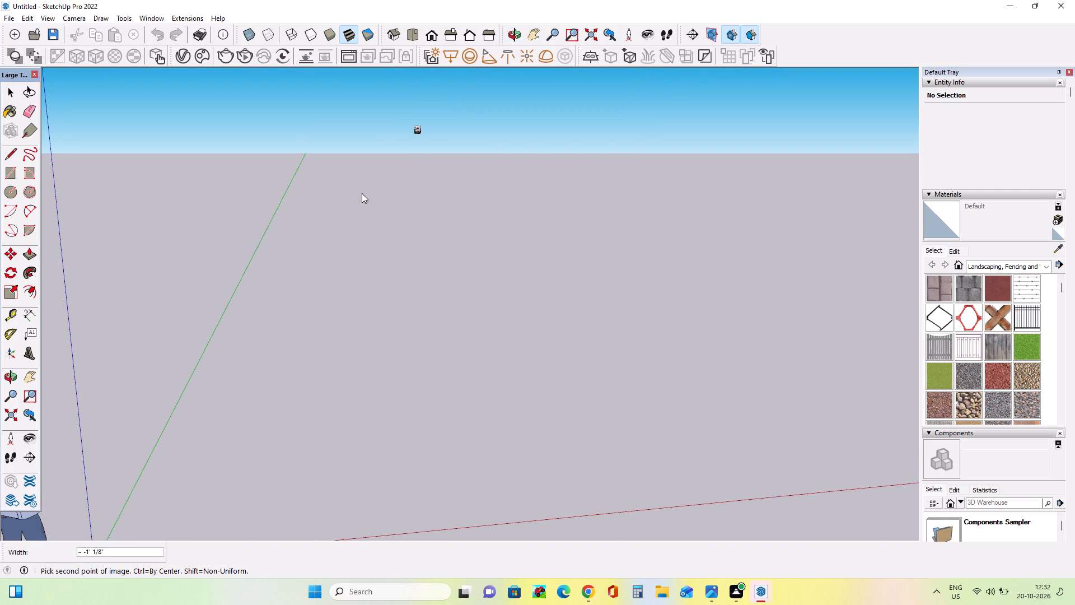
click(663, 82)
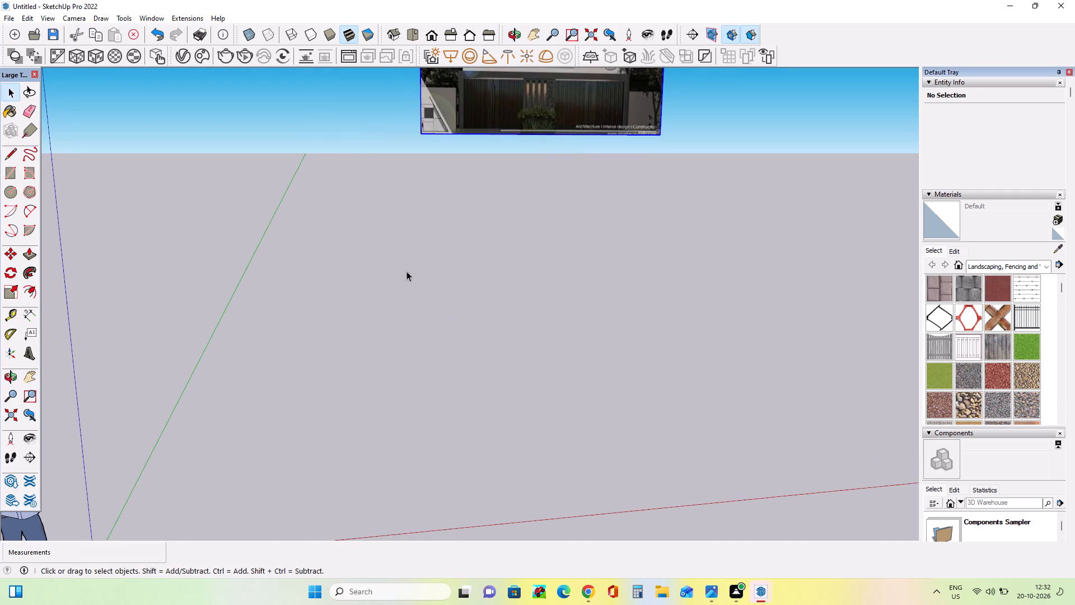
Move the facade image by its lower corner about 30' 9" towards the blue axis.
scroll(406, 273, down, 4)
scroll(507, 280, down, 2)
scroll(507, 280, up, 1)
middle_drag(518, 282, 841, 277)
click(12, 252)
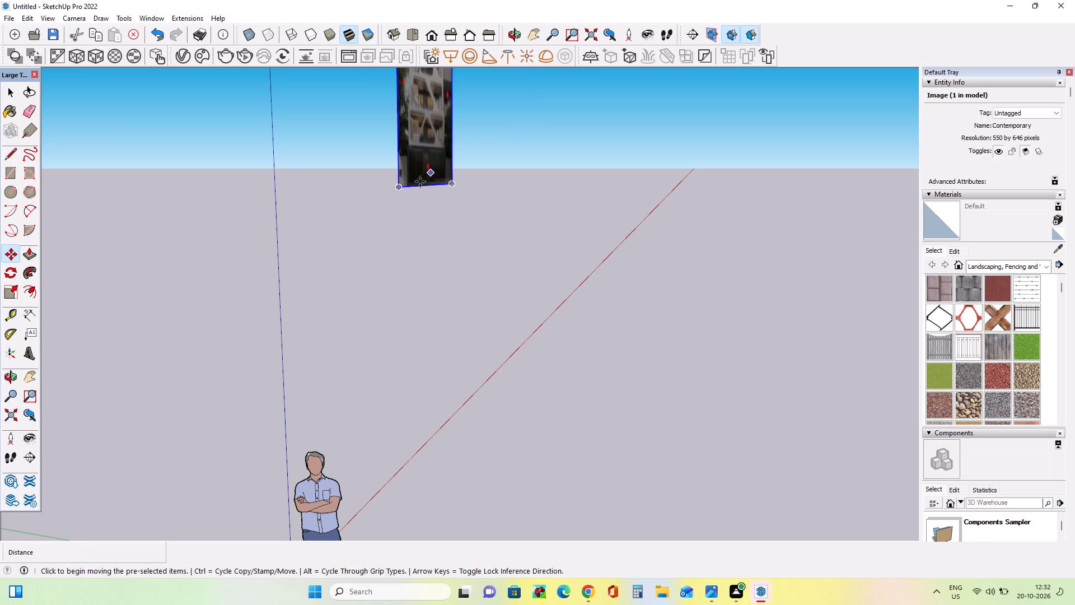
click(396, 192)
drag(138, 274, 146, 274)
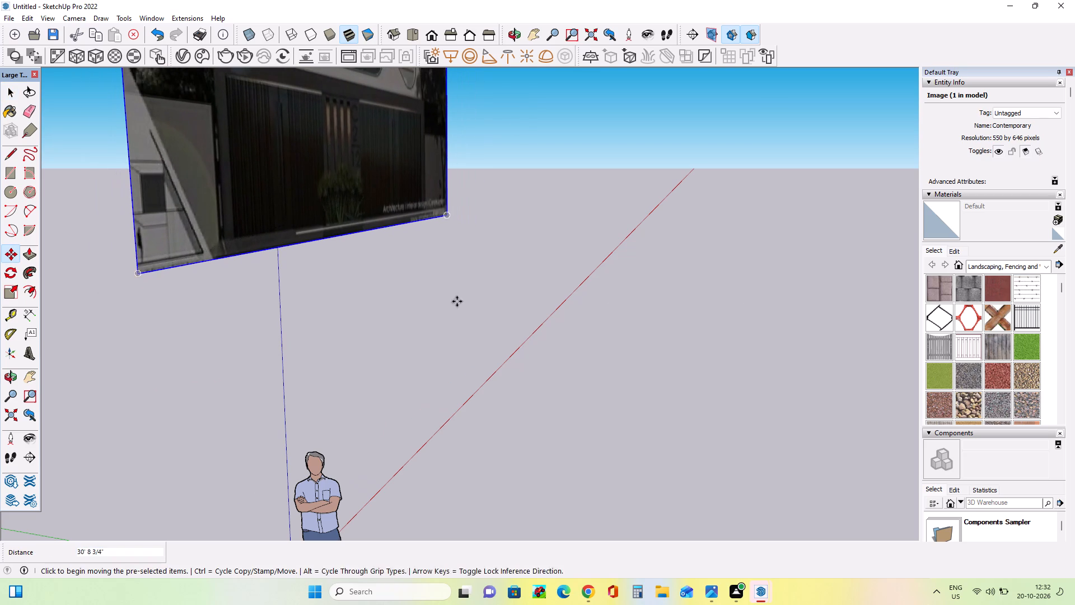
Move the facade image about 30' 1" back across to the positive red-axis side of the origin.
scroll(691, 313, down, 4)
middle_drag(573, 273, 119, 229)
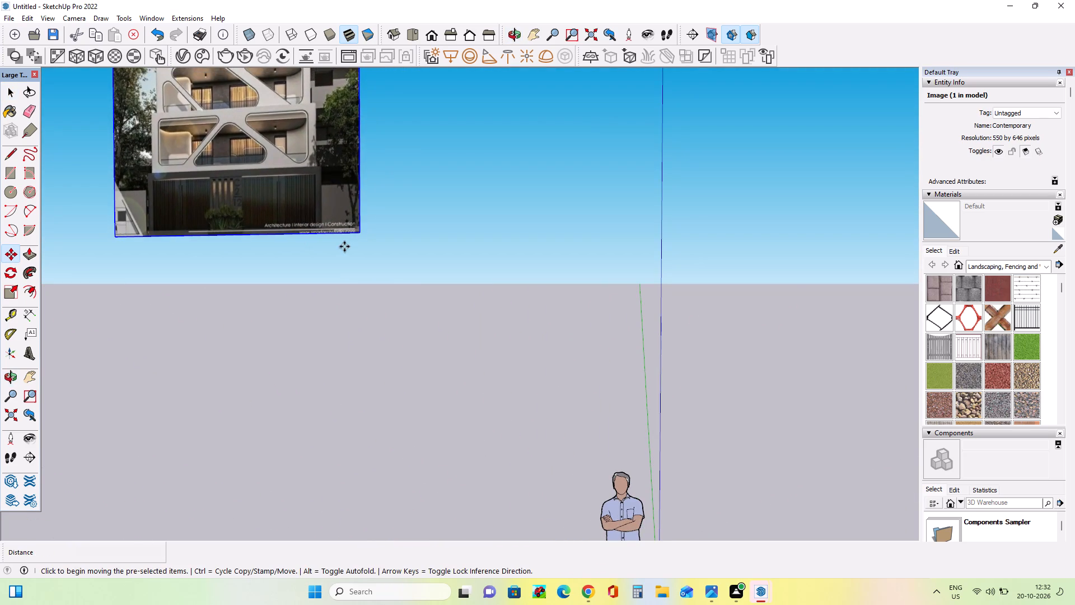
drag(362, 231, 523, 221)
scroll(661, 225, down, 3)
scroll(571, 238, down, 1)
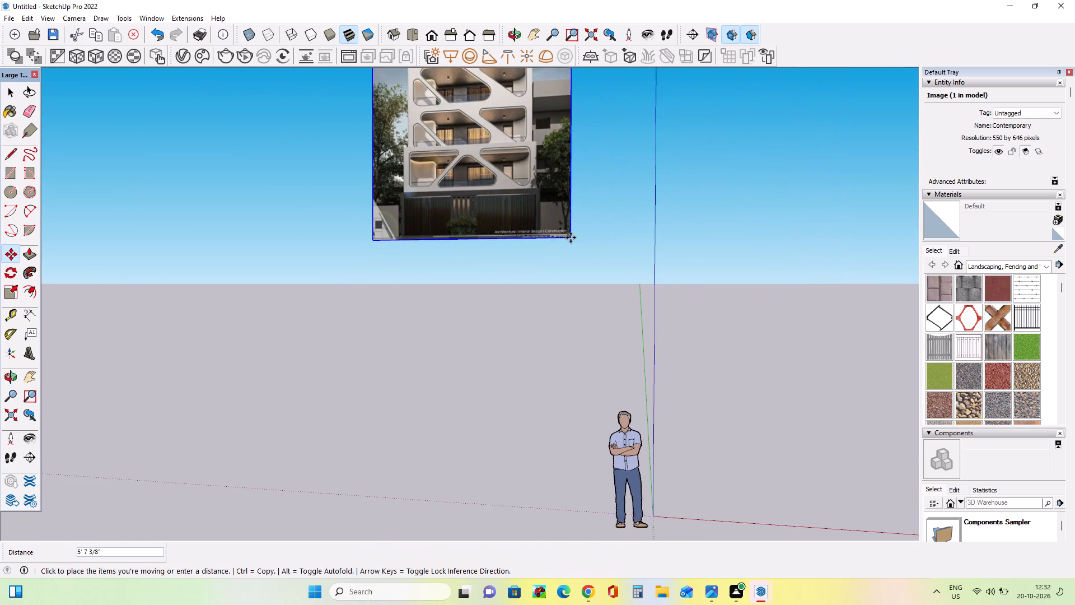
scroll(571, 238, down, 10)
click(850, 277)
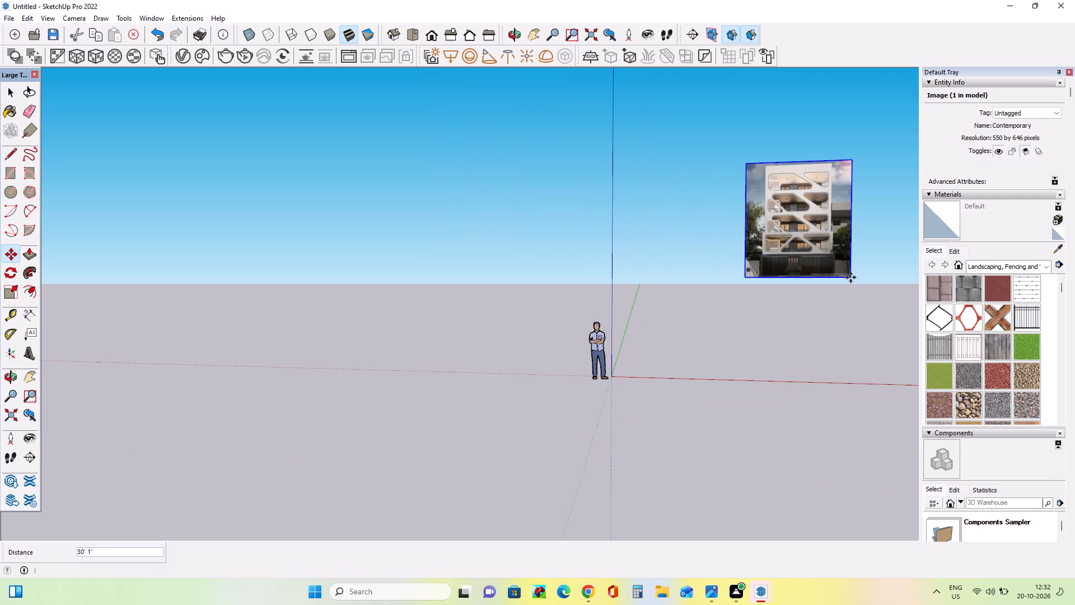
Move the facade image by its lower corner about 150' 8" away, behind the origin.
click(28, 371)
drag(243, 245, 188, 267)
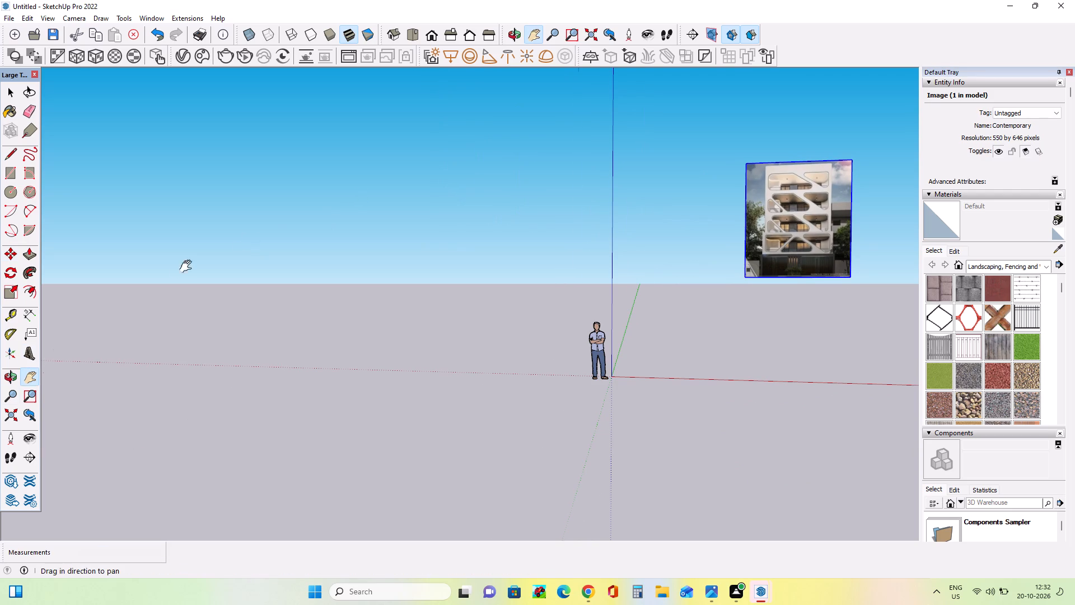
drag(188, 267, 0, 371)
middle_drag(480, 334, 548, 396)
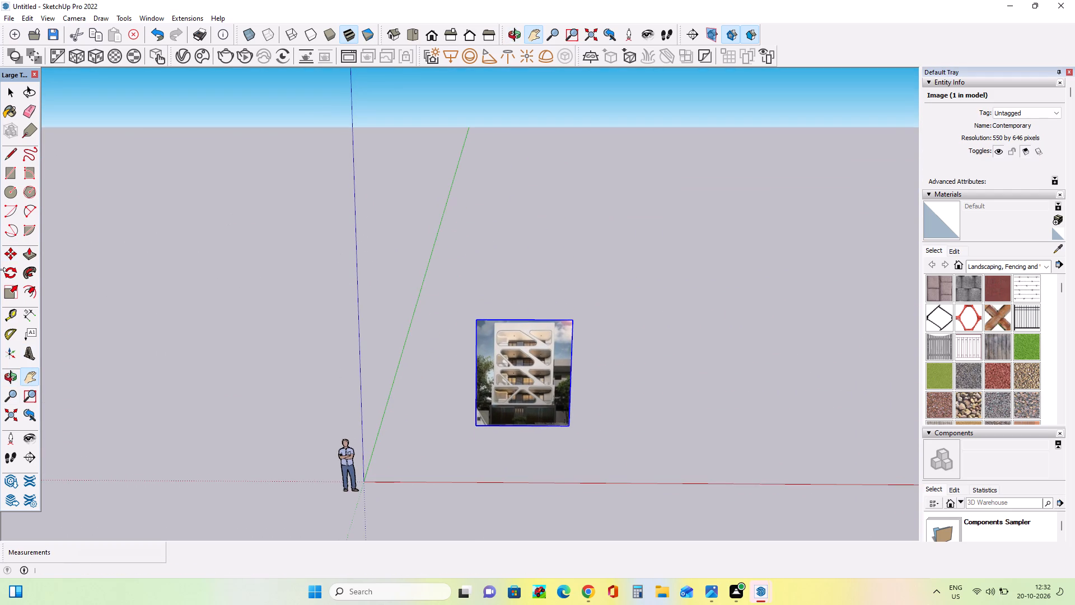
click(8, 254)
click(475, 428)
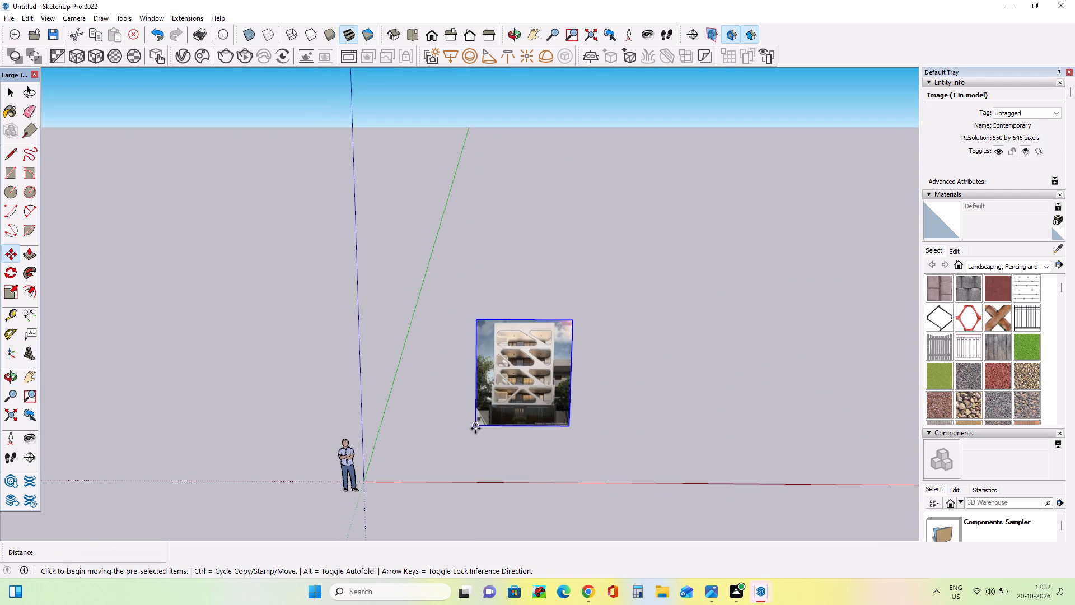
click(495, 224)
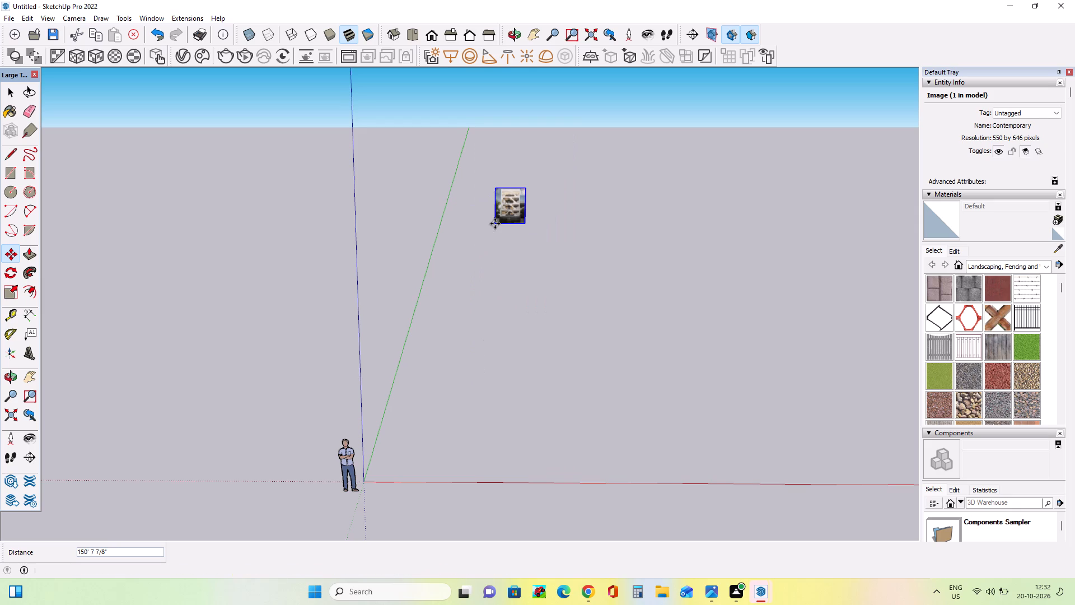
Draw a large rectangle on the ground plane in front of the facade image, behind the red axis.
scroll(563, 197, down, 1)
scroll(563, 197, up, 1)
scroll(563, 197, down, 1)
scroll(563, 197, up, 9)
scroll(532, 245, down, 1)
scroll(532, 245, up, 2)
middle_drag(555, 262, 663, 225)
scroll(663, 225, down, 1)
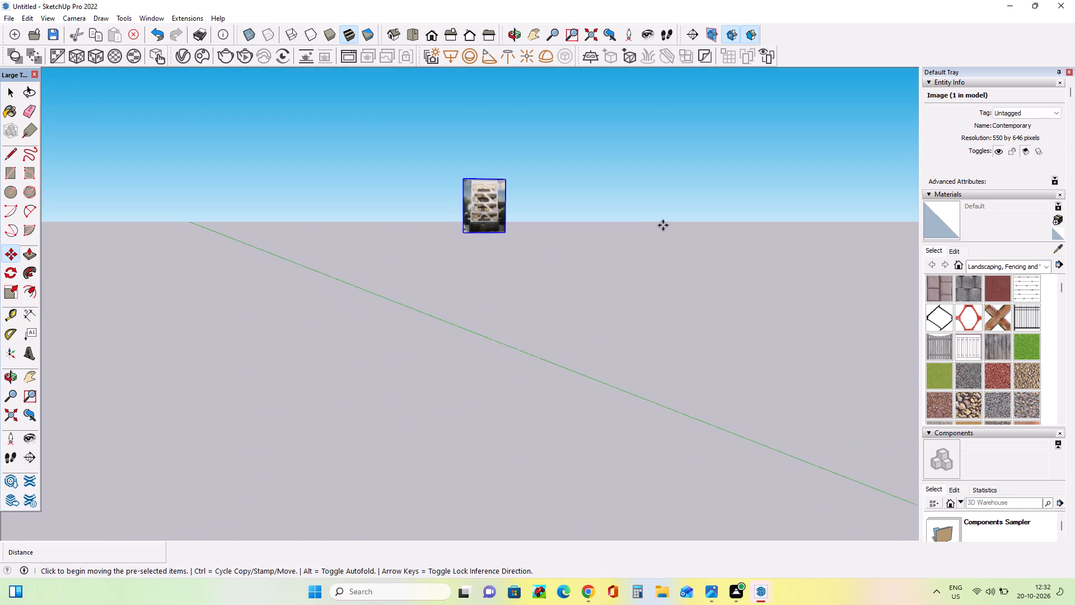
scroll(663, 225, down, 5)
middle_drag(596, 251, 448, 286)
scroll(448, 286, down, 11)
middle_drag(559, 337, 635, 370)
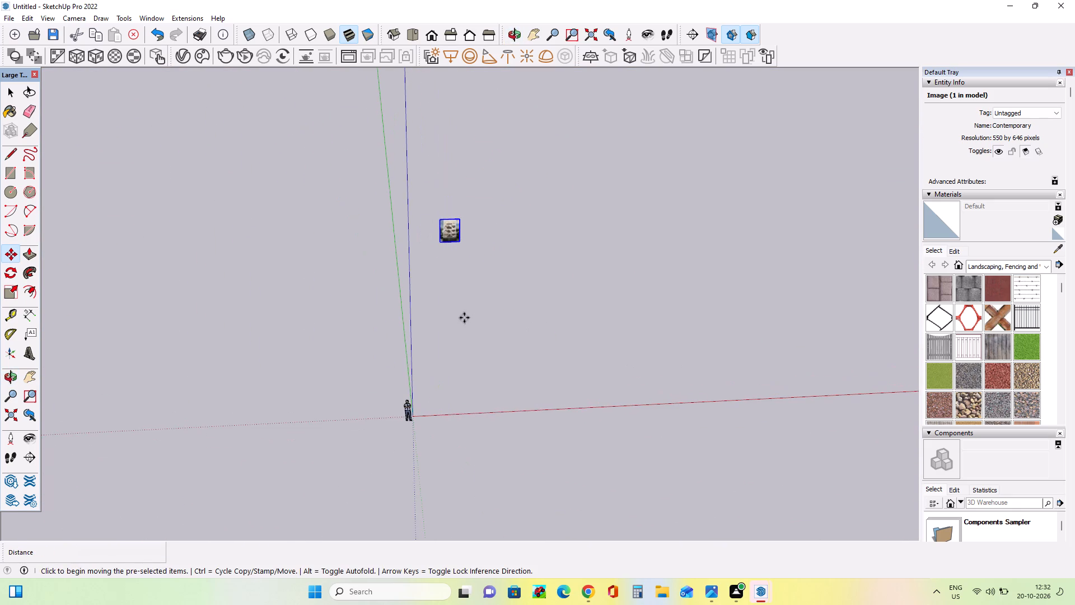
scroll(441, 297, up, 4)
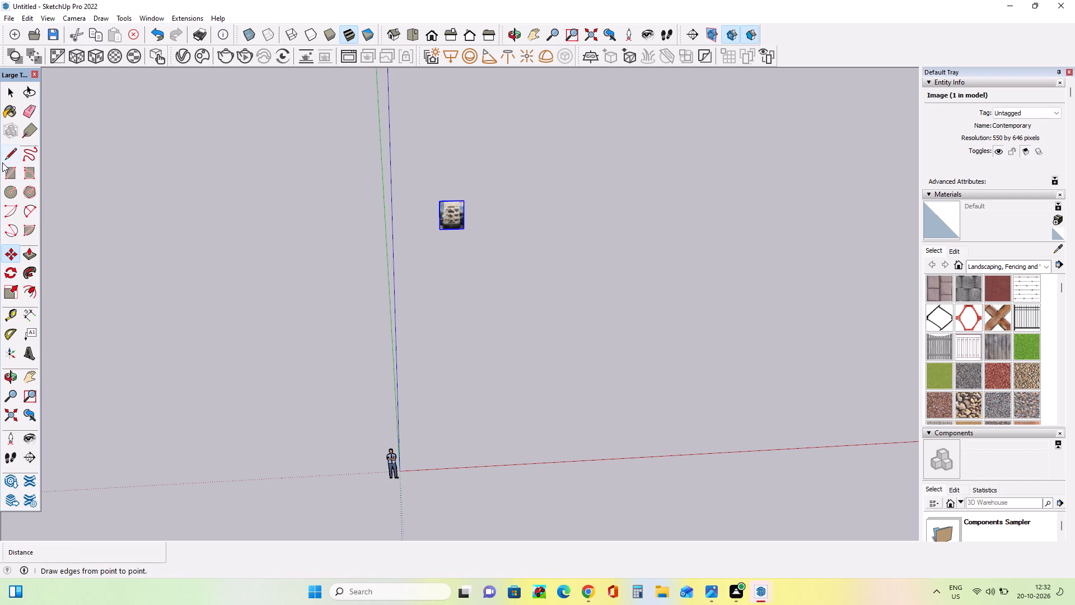
click(22, 143)
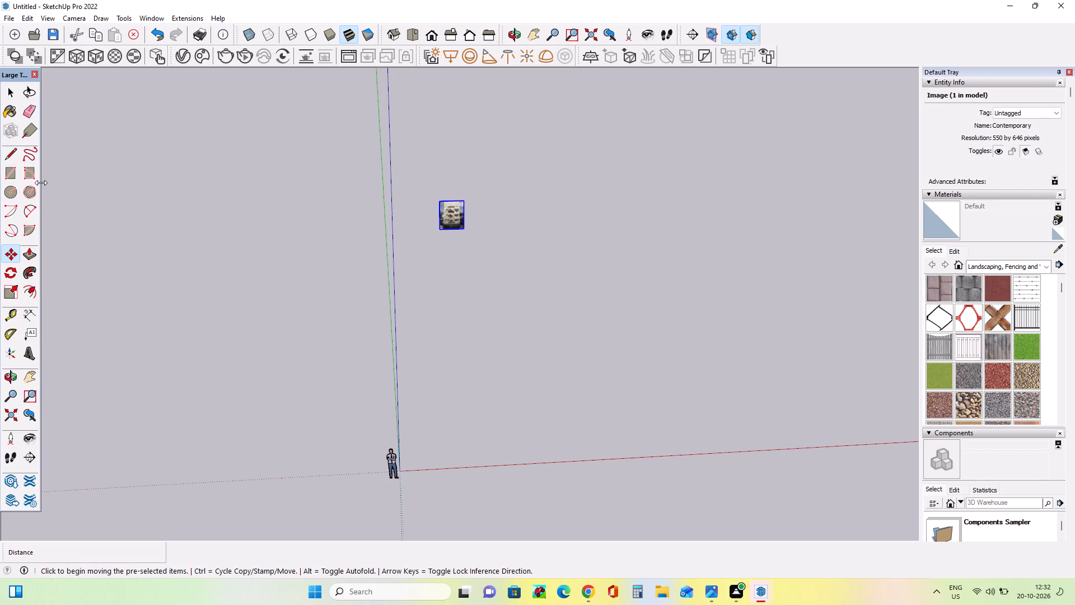
click(12, 175)
click(501, 365)
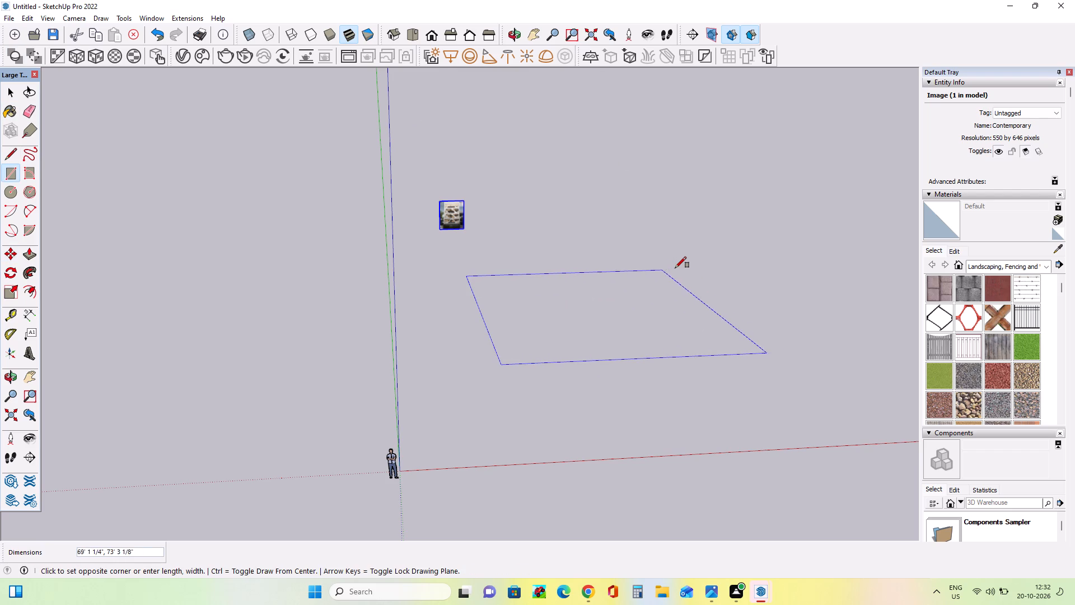
click(681, 266)
Scale the facade image up uniformly by its corners, first by a factor of 5.00 and again by 2.00.
middle_drag(579, 352, 535, 344)
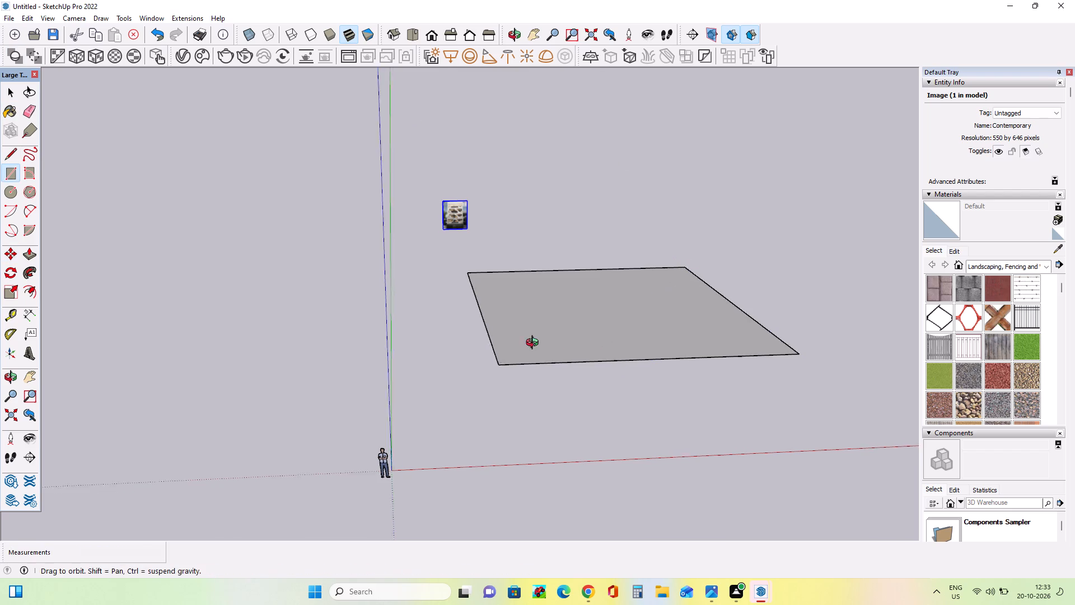
middle_drag(535, 344, 505, 339)
scroll(504, 339, down, 5)
scroll(637, 331, up, 4)
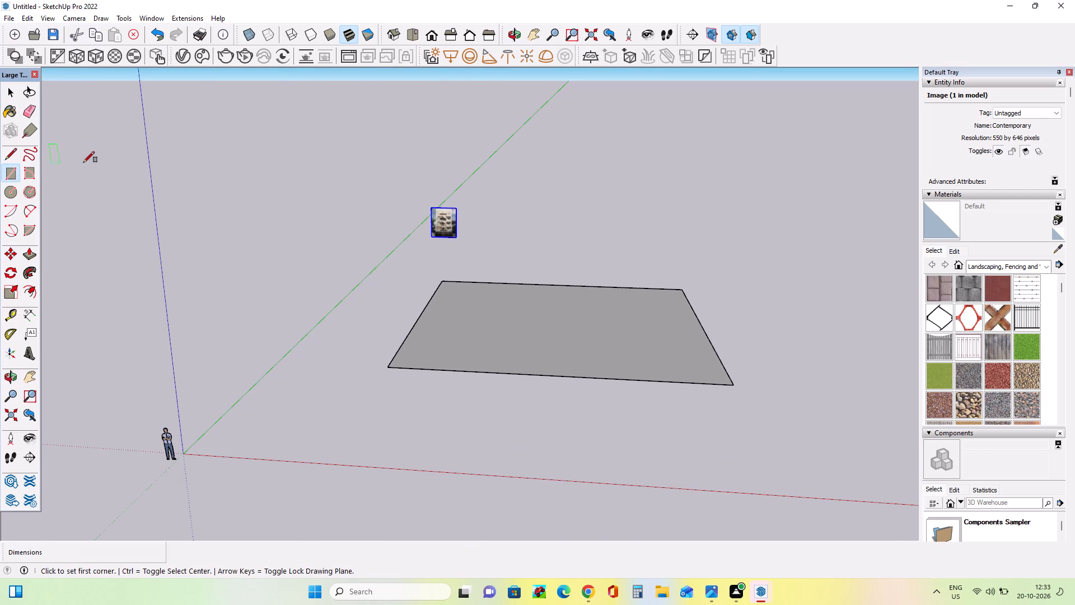
click(7, 300)
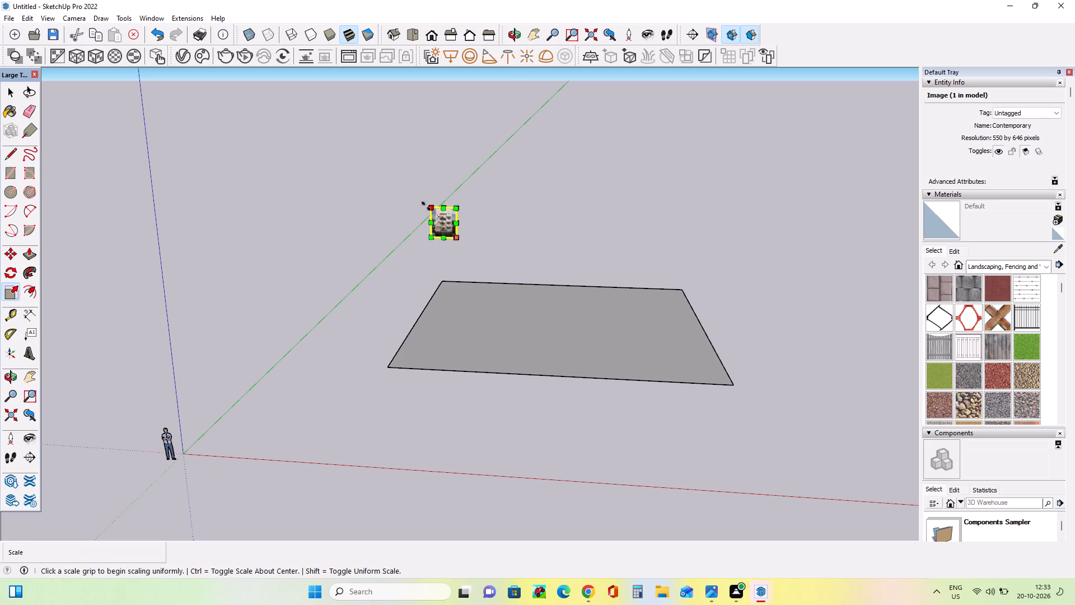
drag(426, 206, 322, 83)
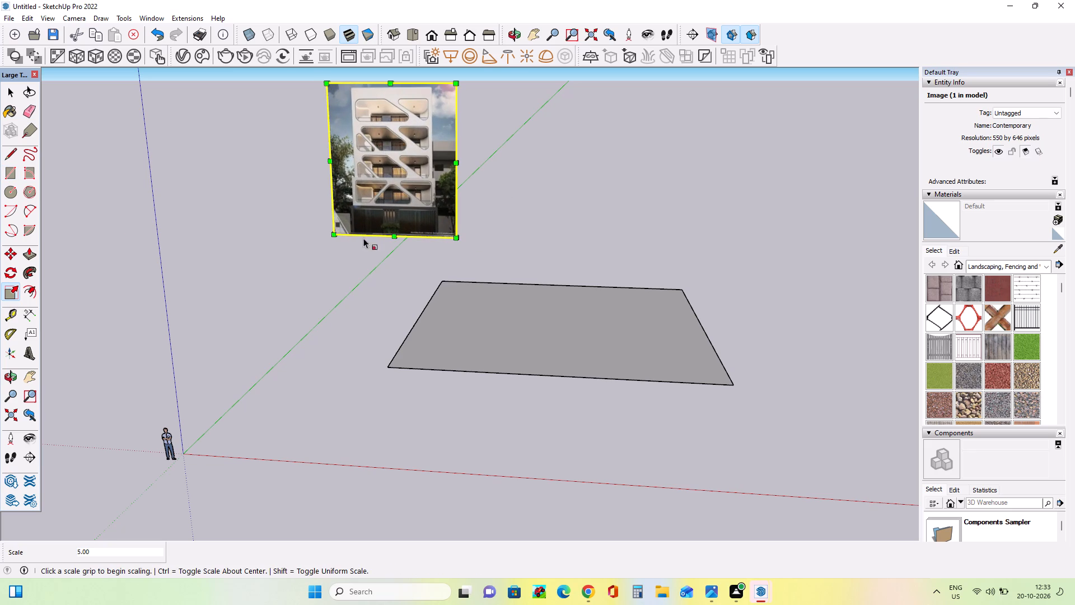
drag(336, 236, 204, 341)
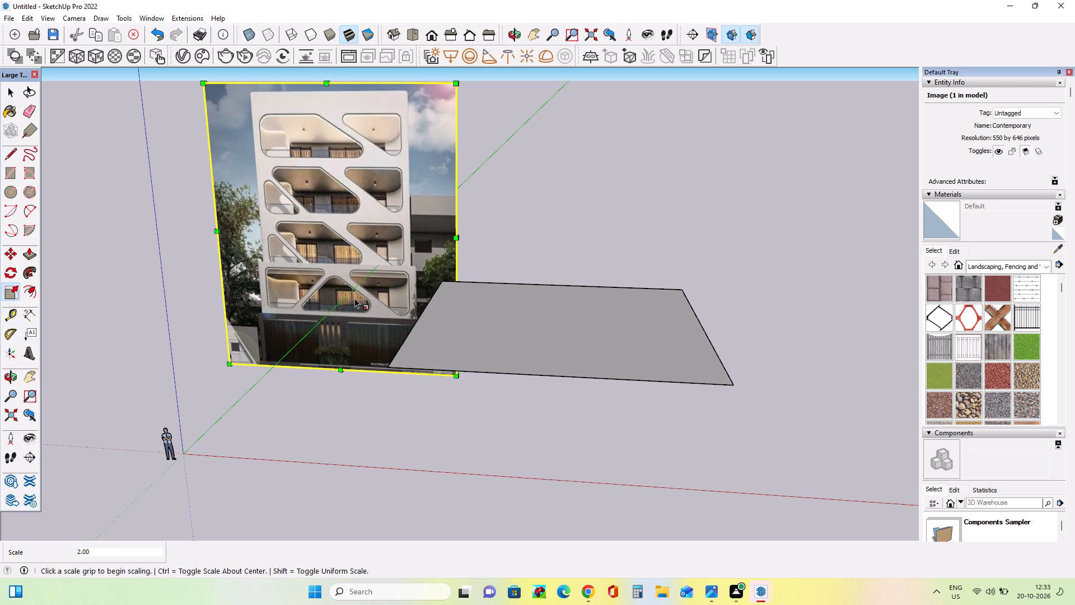
Push/pull the ground rectangle up about 23' 10" to form the ground-floor block.
middle_drag(354, 298, 378, 278)
scroll(378, 277, down, 2)
scroll(417, 265, up, 3)
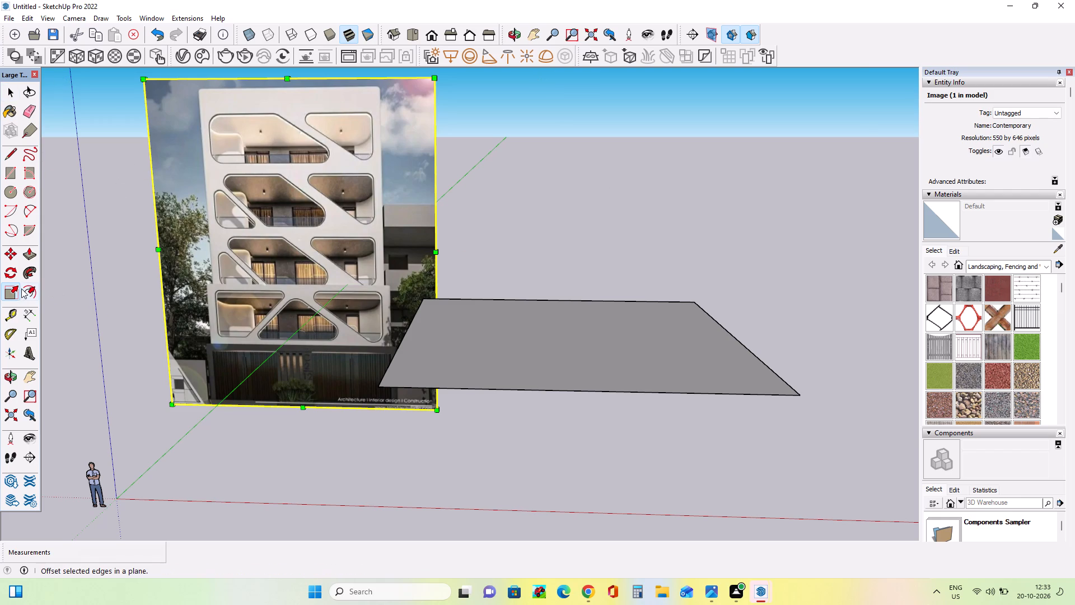
scroll(21, 286, down, 3)
scroll(86, 287, down, 3)
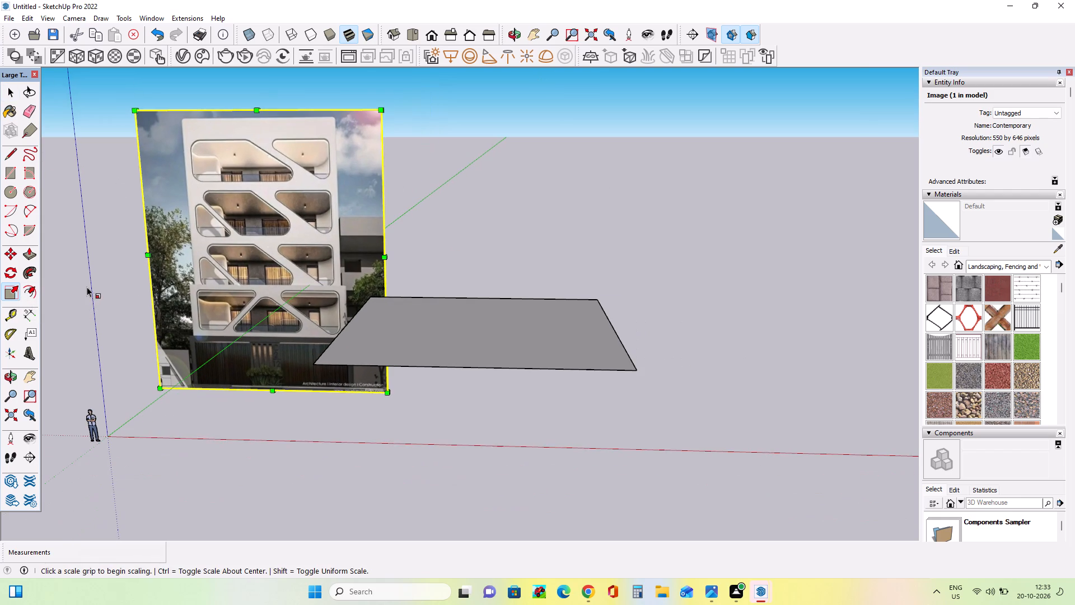
middle_drag(106, 309, 112, 319)
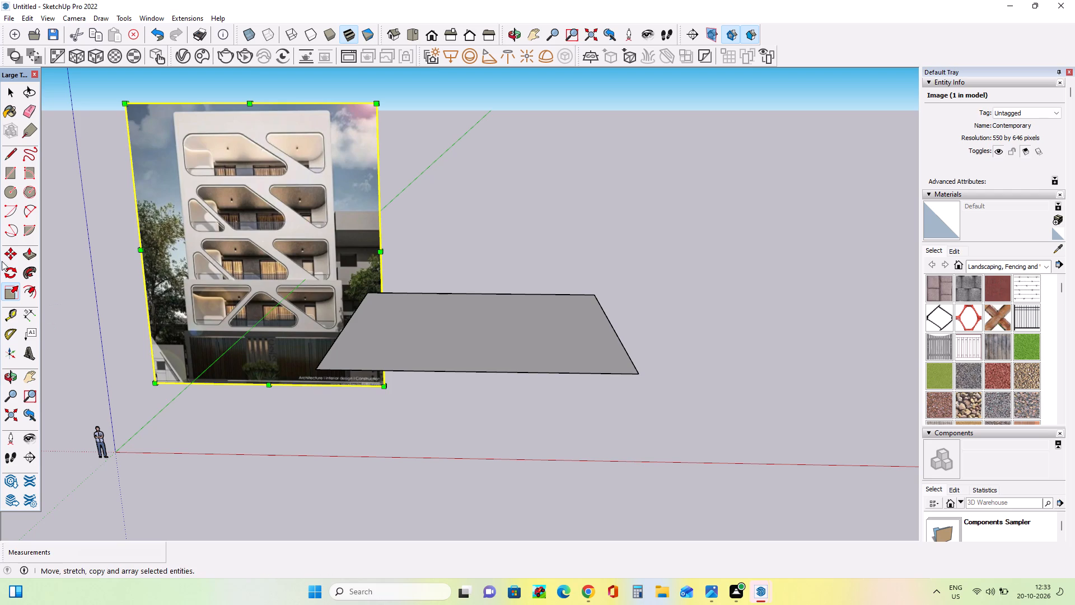
click(30, 255)
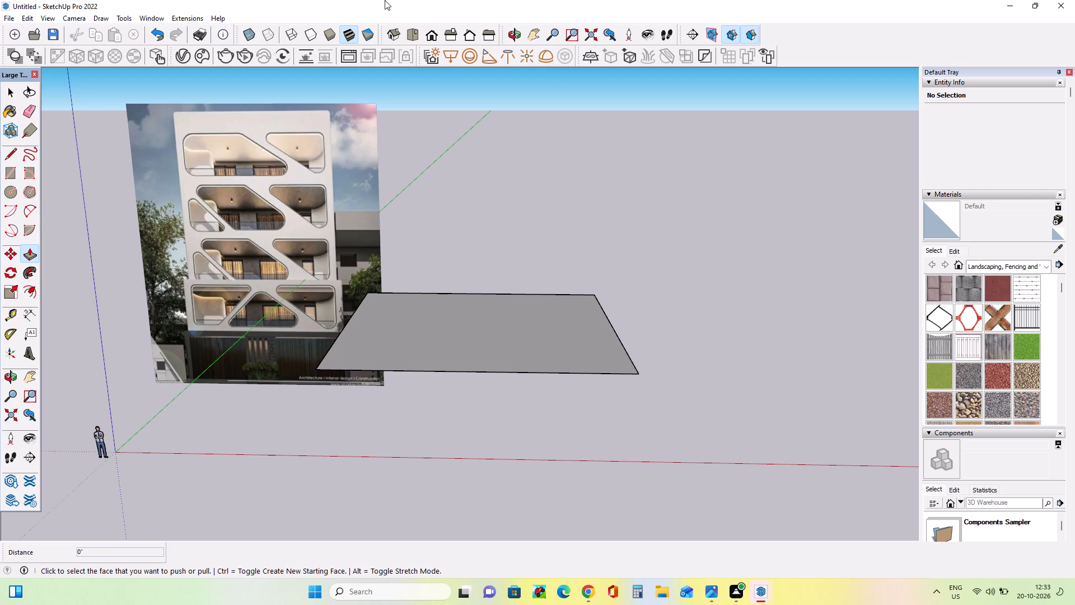
click(498, 362)
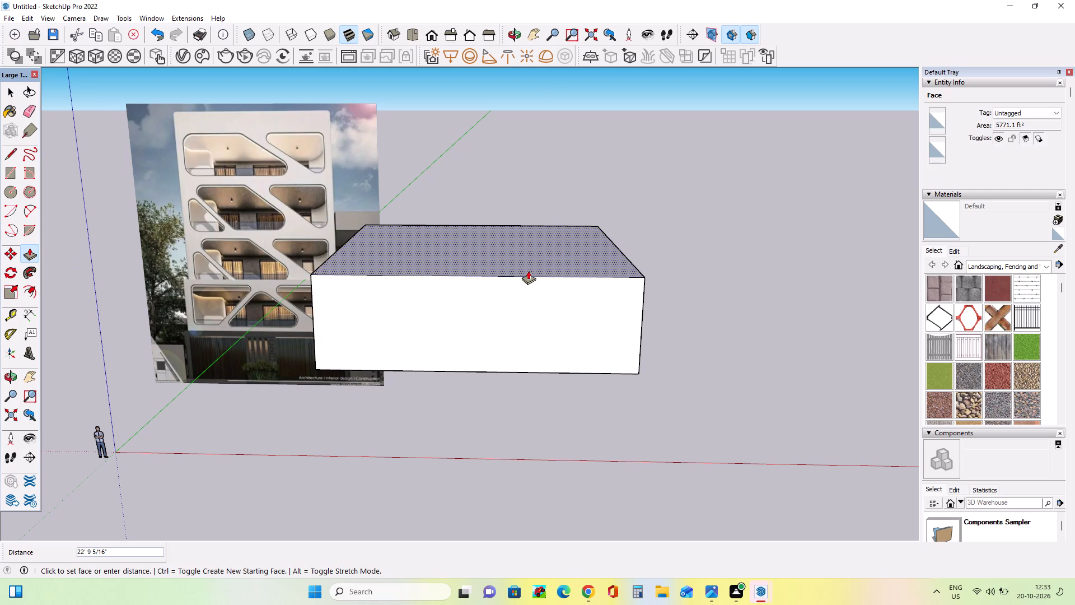
click(530, 266)
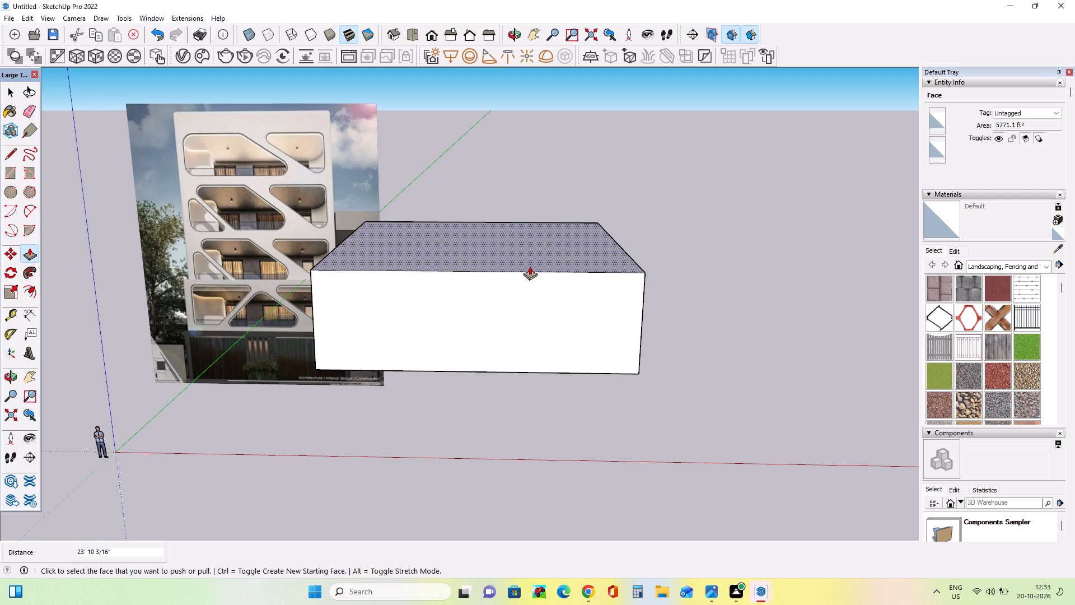
Raise the block's top face by about another 7' 7".
middle_drag(519, 290, 707, 339)
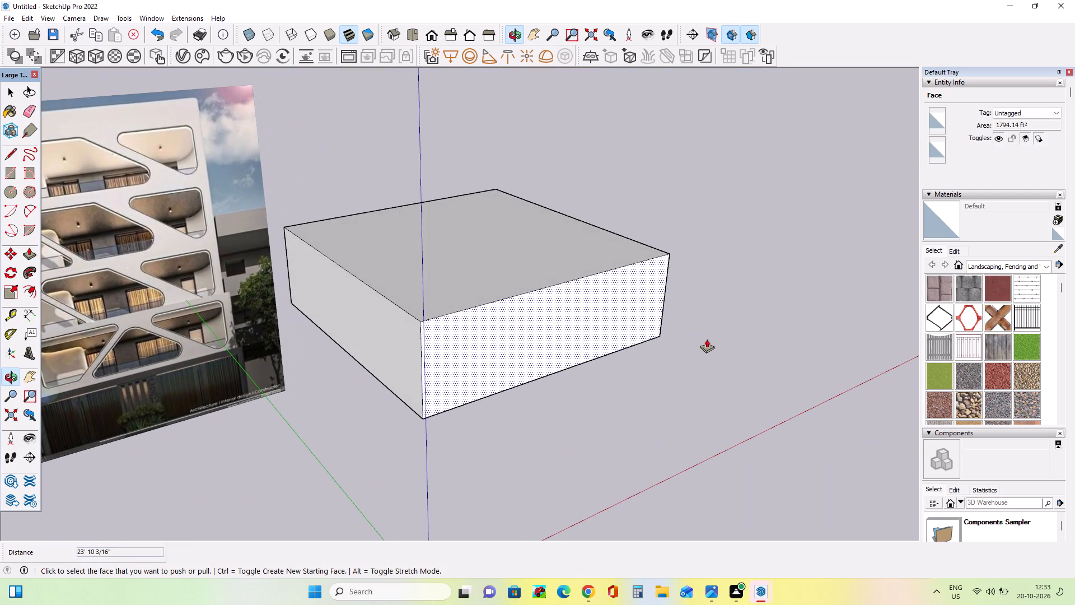
scroll(707, 339, down, 3)
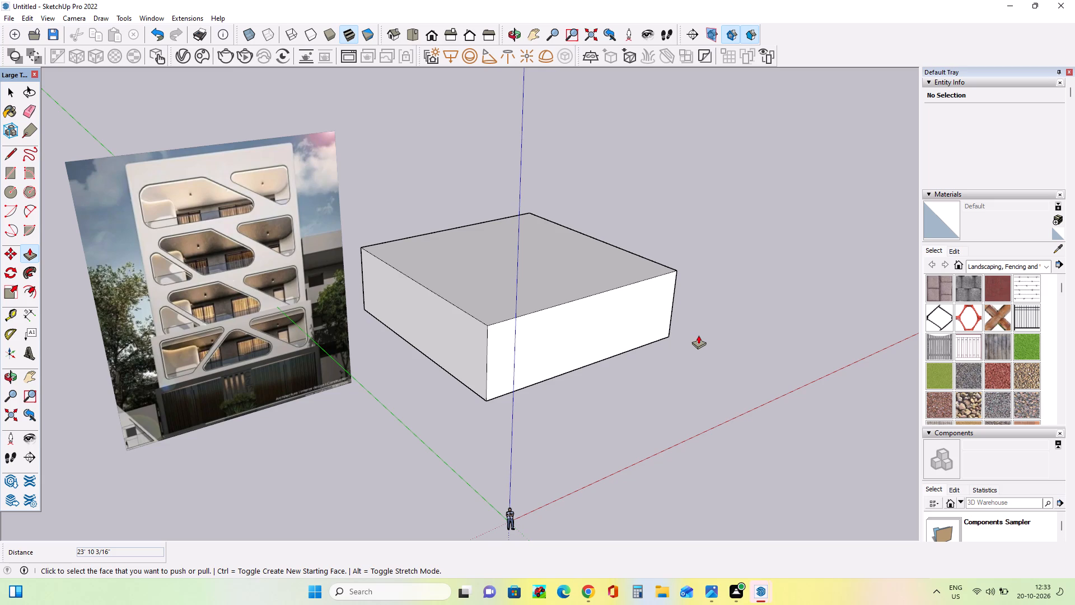
middle_drag(633, 248, 522, 242)
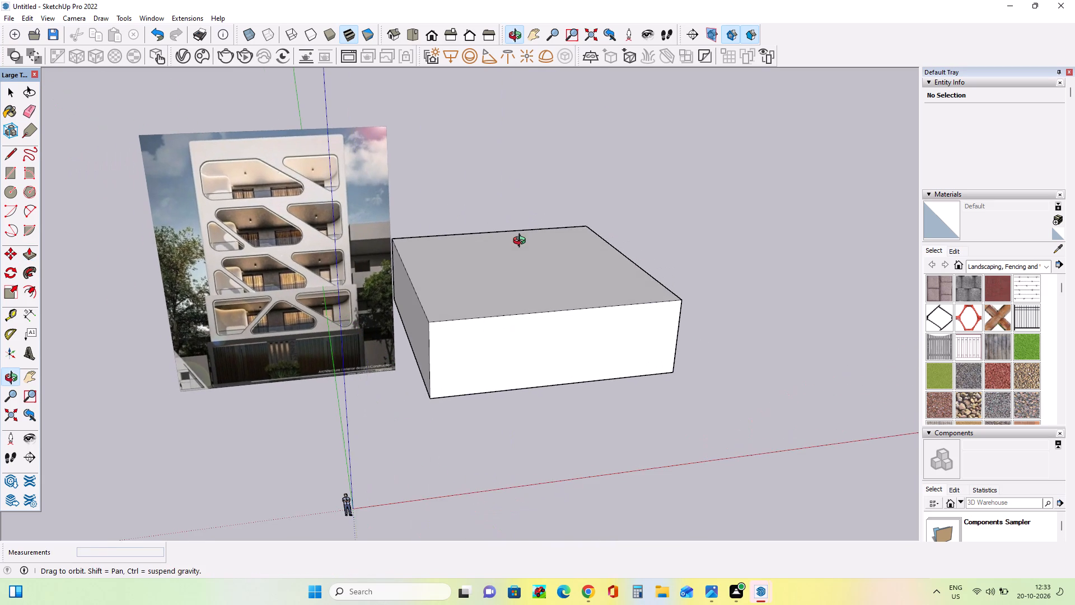
middle_drag(522, 242, 521, 243)
click(524, 280)
click(526, 257)
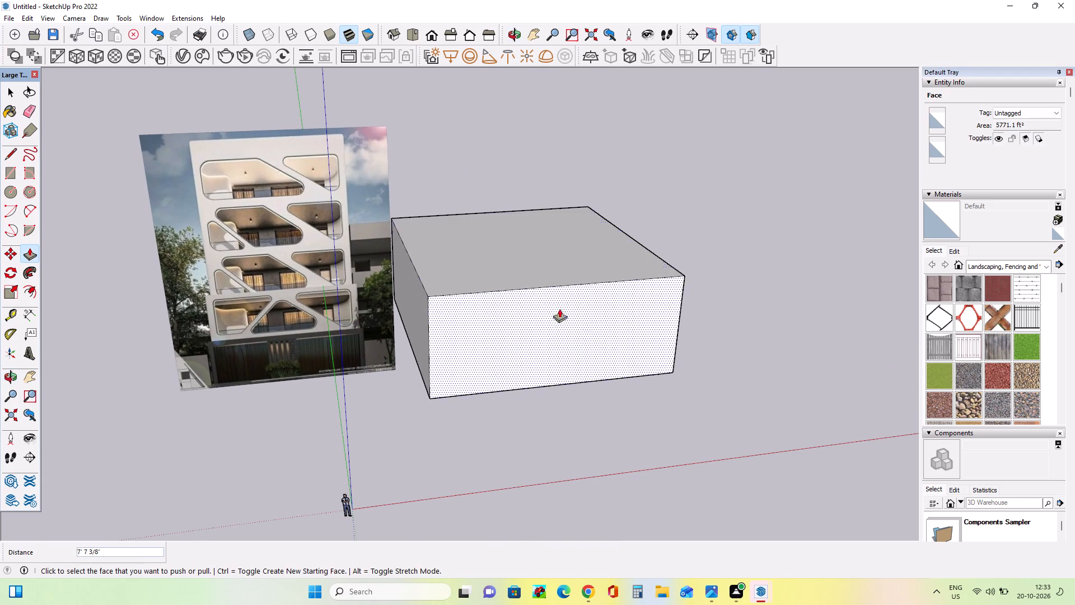
Offset the outline of the block's front face slightly inward to form a thin border frame.
middle_drag(629, 364, 570, 323)
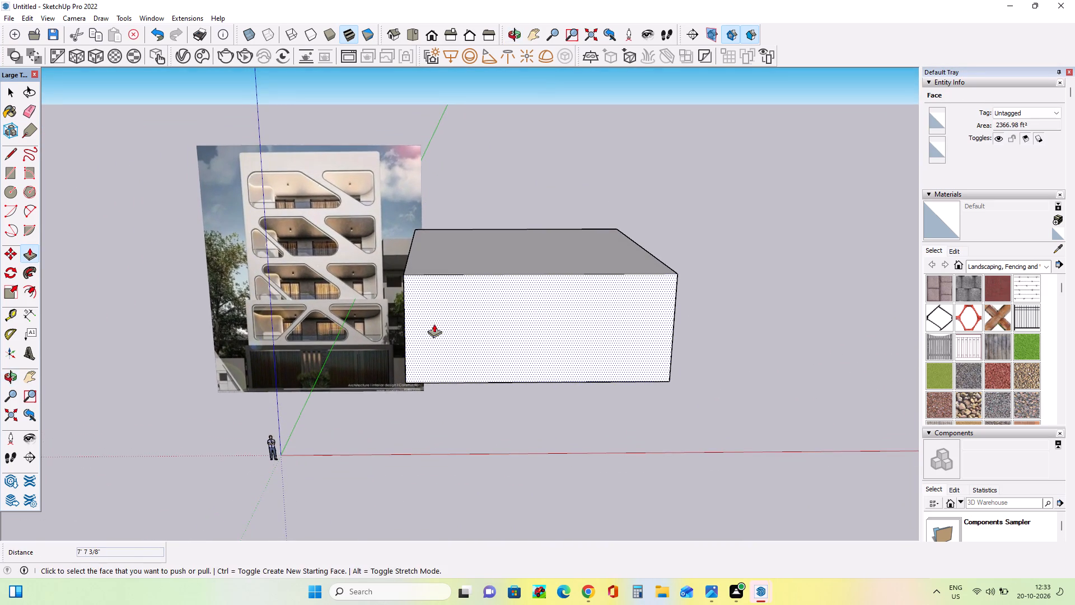
middle_drag(433, 326, 448, 338)
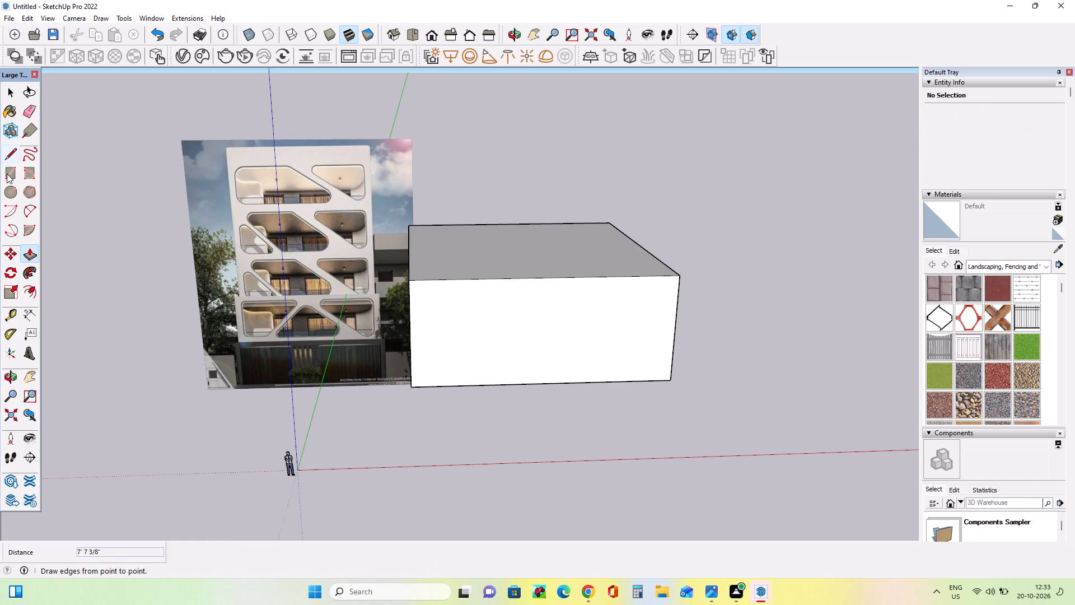
click(37, 283)
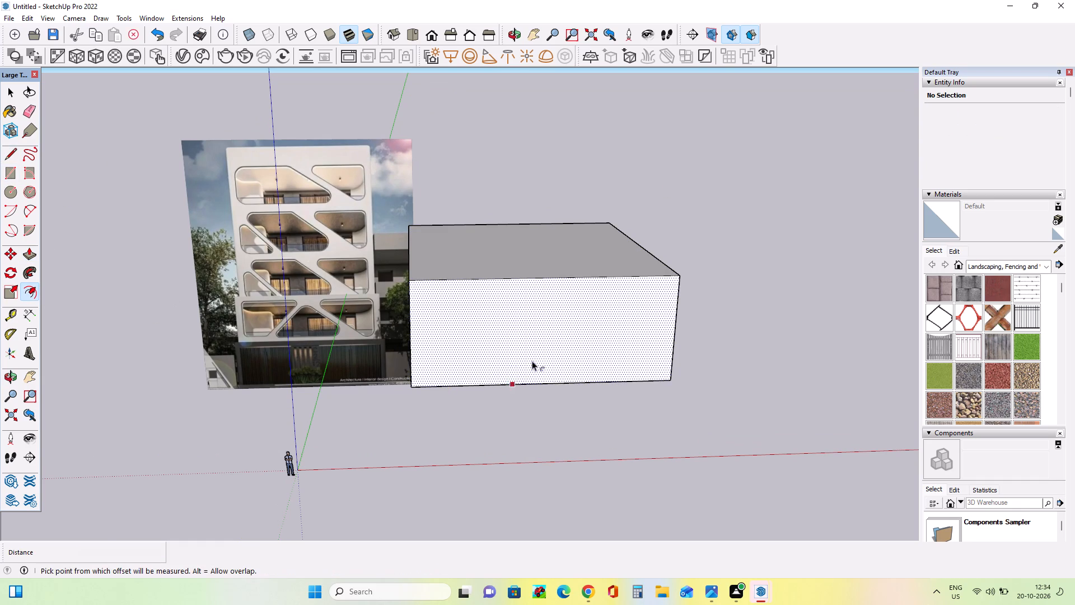
click(532, 360)
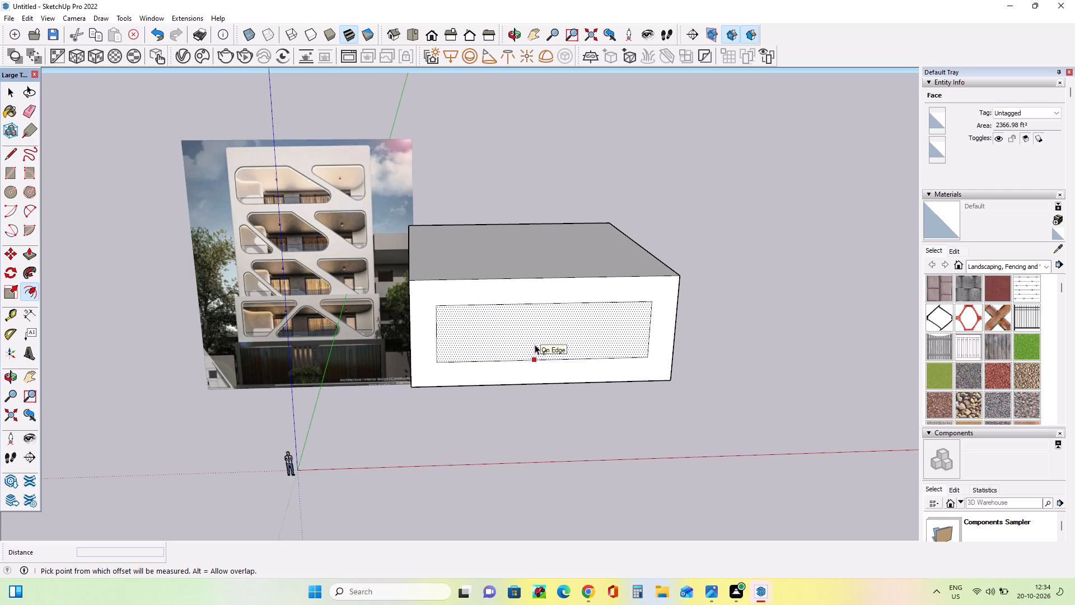
key(ctrl+z)
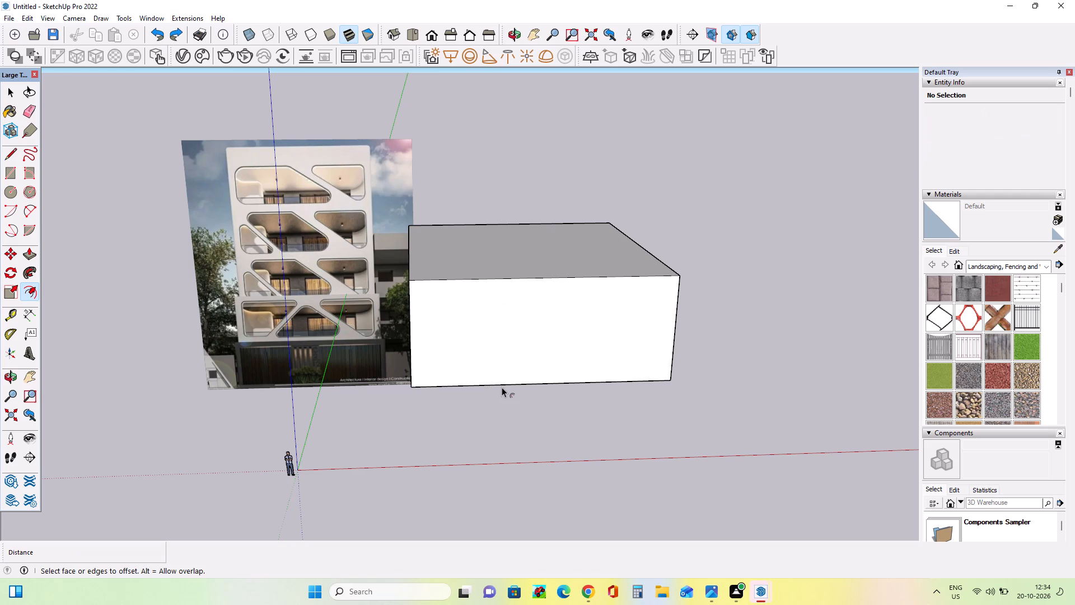
click(539, 381)
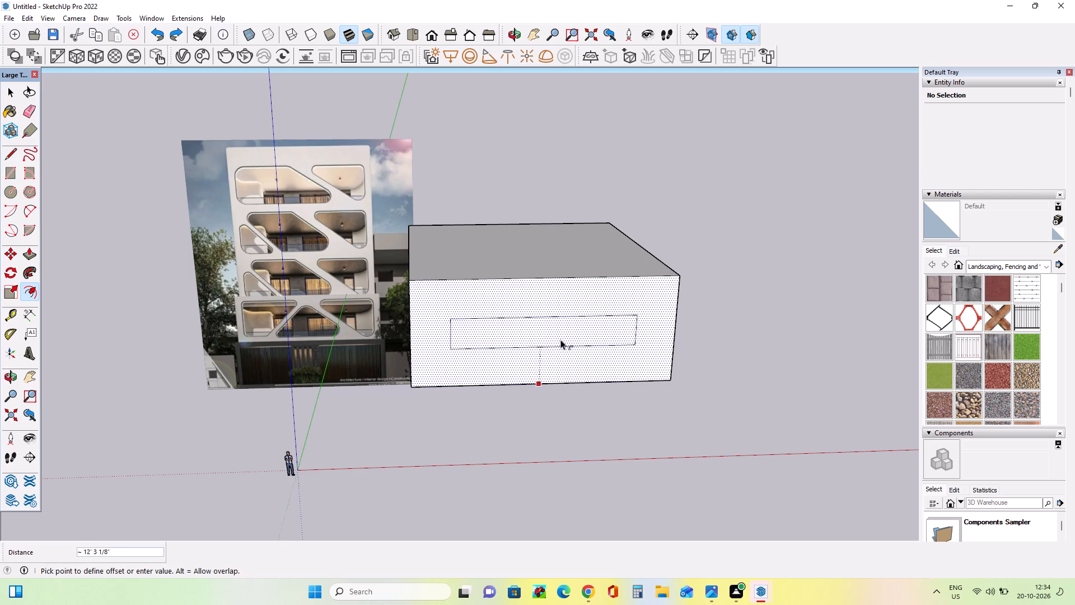
click(553, 379)
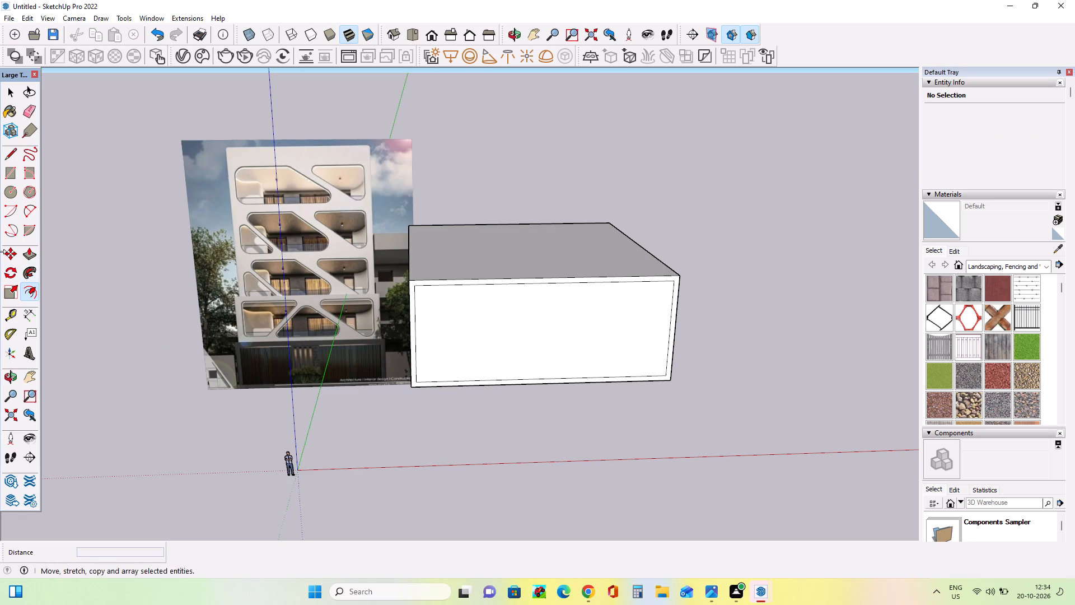
Push the inner front face back about 29' 9" to open up the ground floor within its frame.
click(34, 254)
click(485, 338)
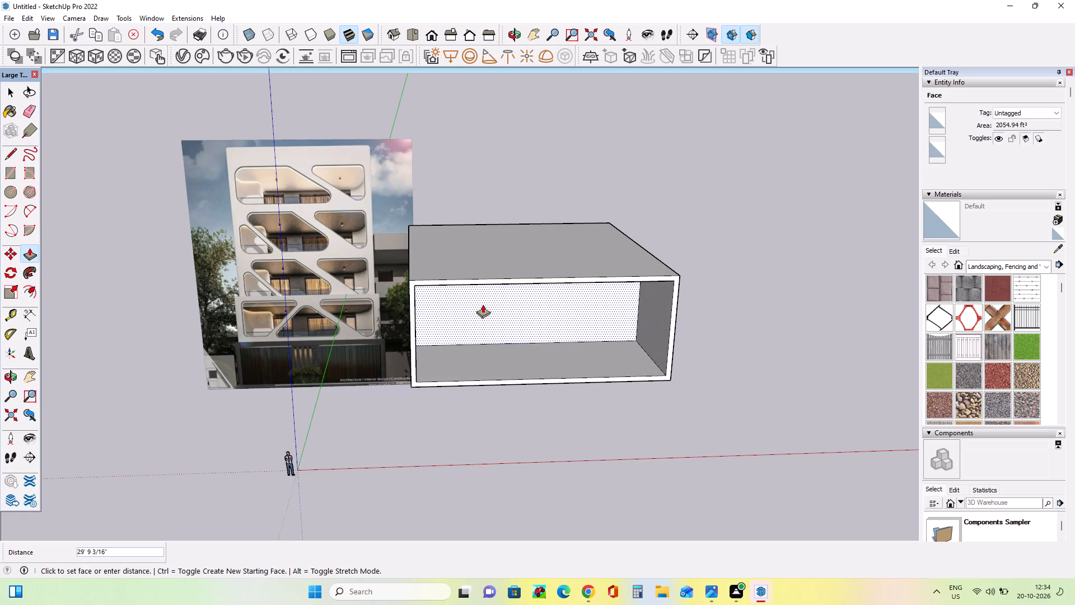
click(483, 304)
Draw a ground rectangle about 75' 3" by 30' 4" in front of the block, spanning its lower front edge.
middle_drag(512, 380, 518, 394)
click(12, 175)
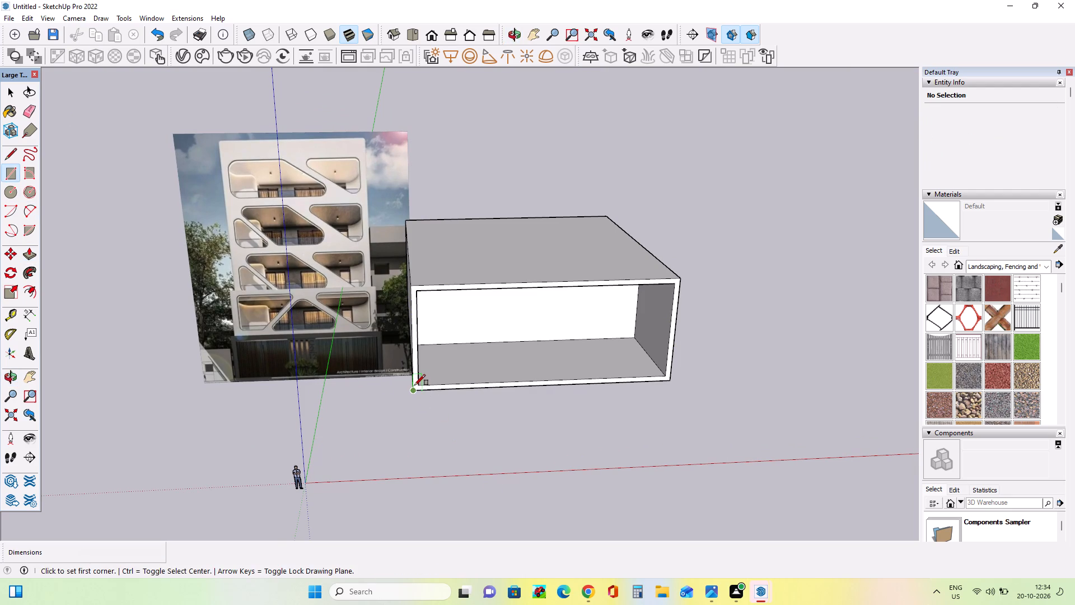
click(414, 385)
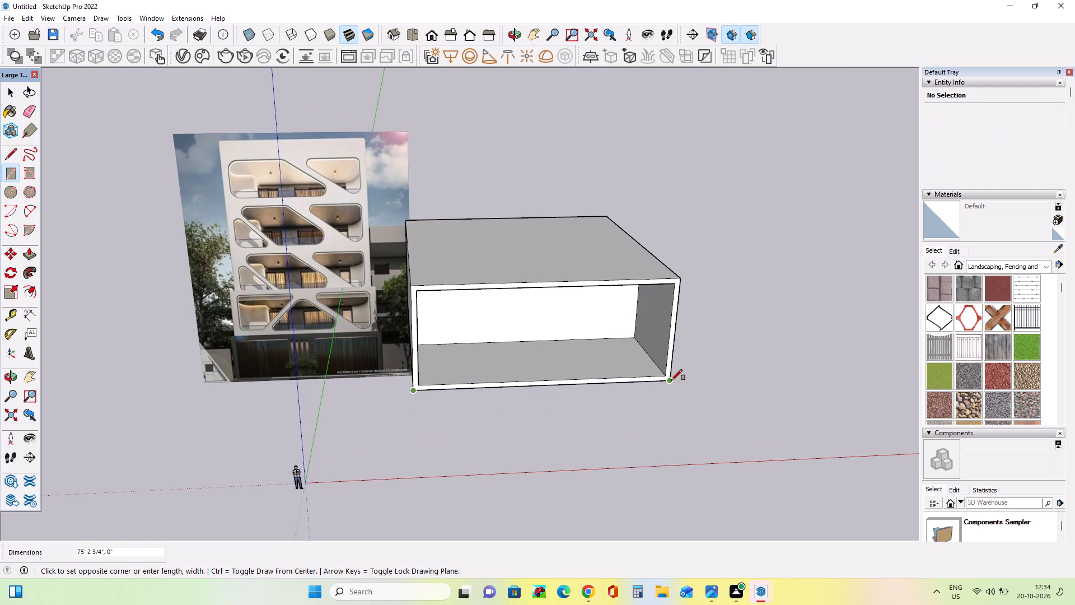
click(671, 380)
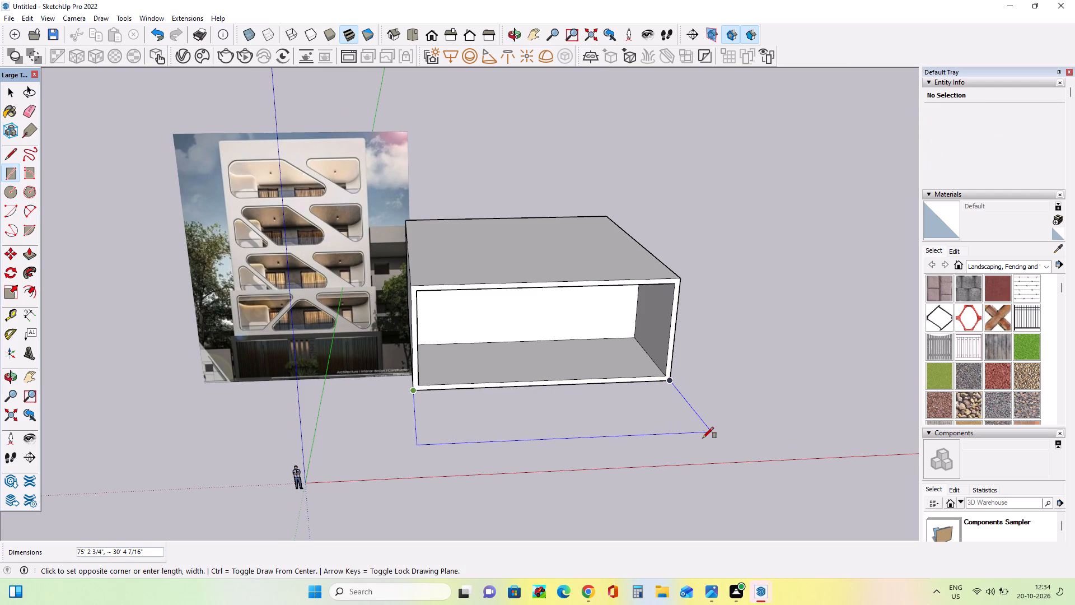
click(703, 438)
Push/pull the block's top face up about 29' 3" to add an upper storey.
middle_drag(669, 440, 666, 458)
scroll(626, 418, down, 2)
scroll(687, 422, up, 2)
middle_drag(672, 399, 666, 379)
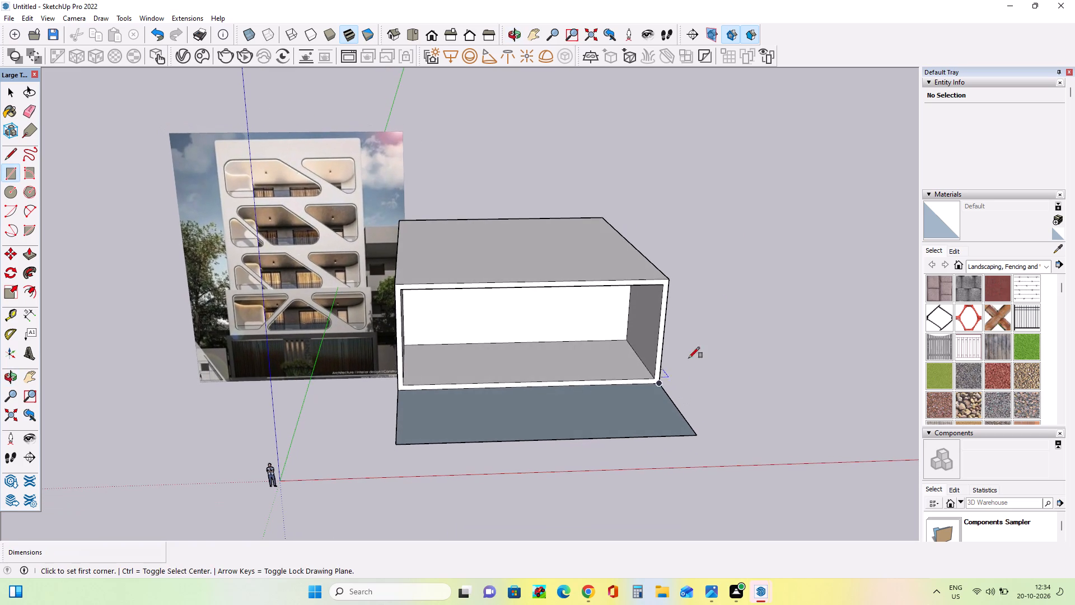
click(31, 255)
click(556, 254)
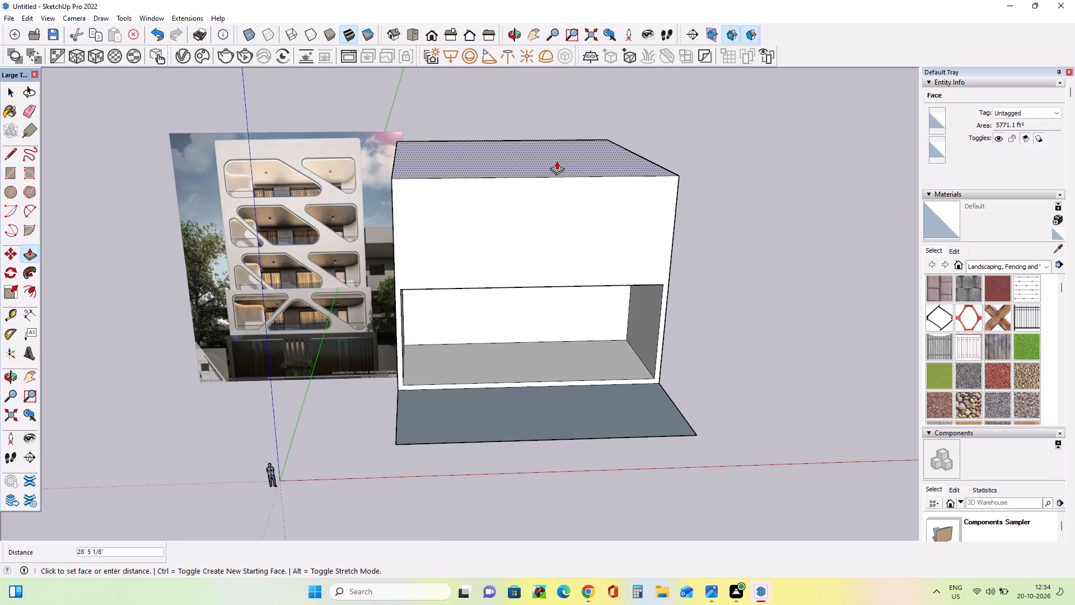
click(557, 158)
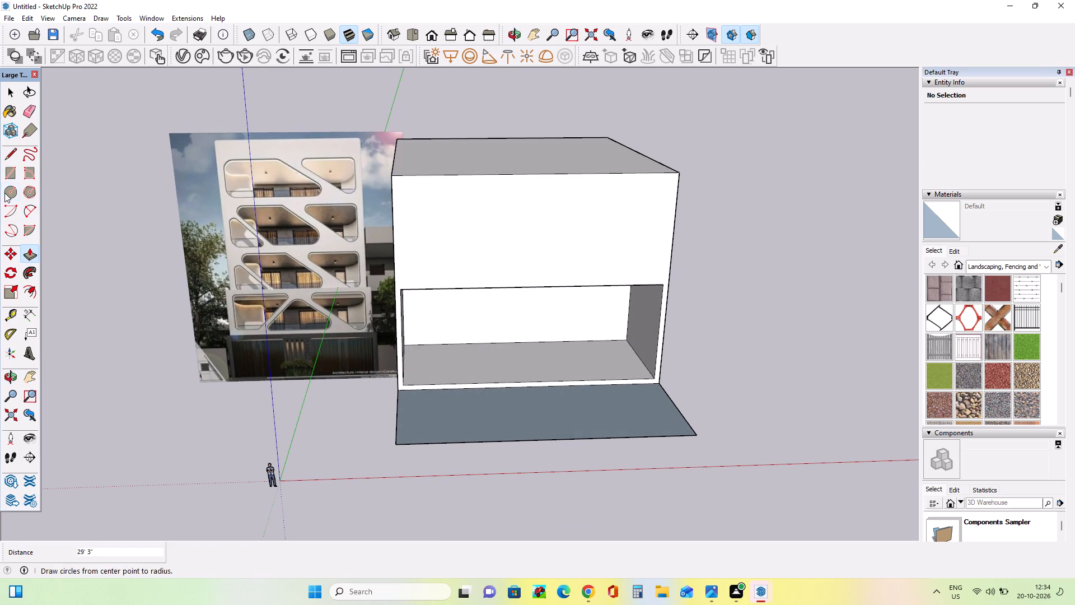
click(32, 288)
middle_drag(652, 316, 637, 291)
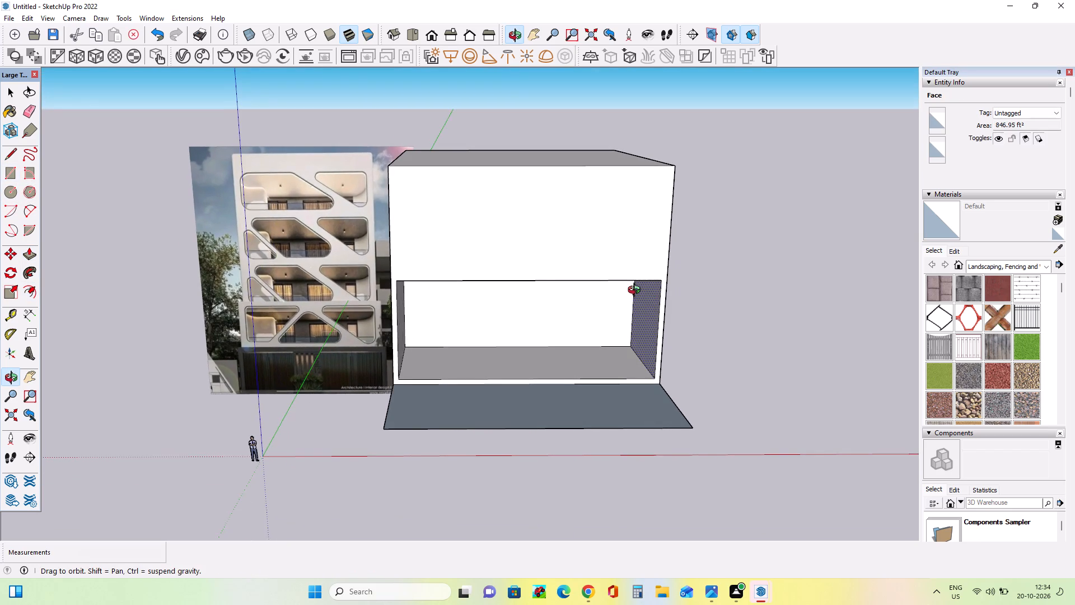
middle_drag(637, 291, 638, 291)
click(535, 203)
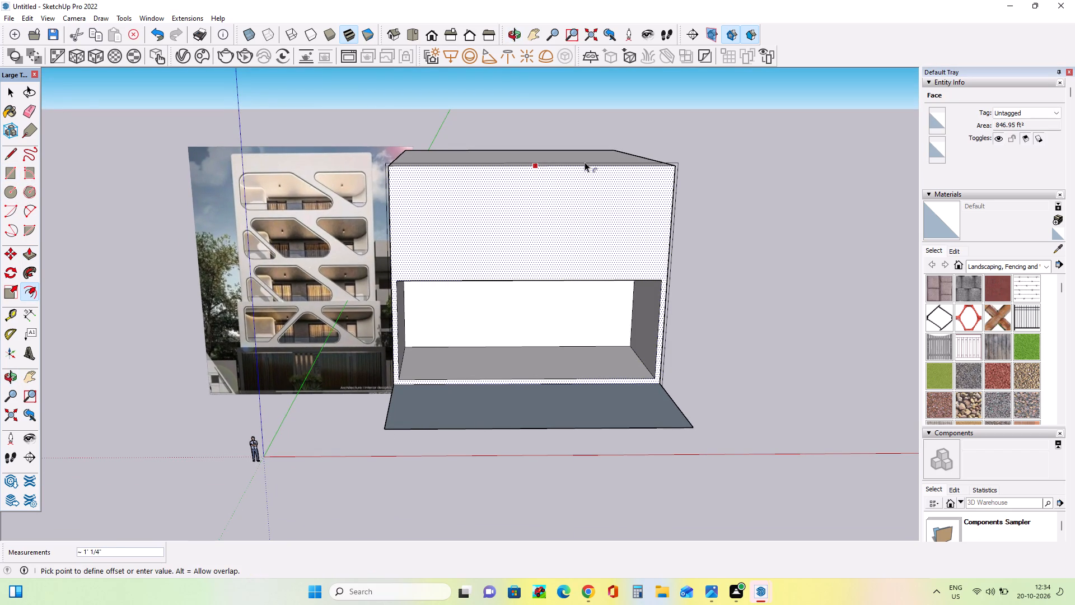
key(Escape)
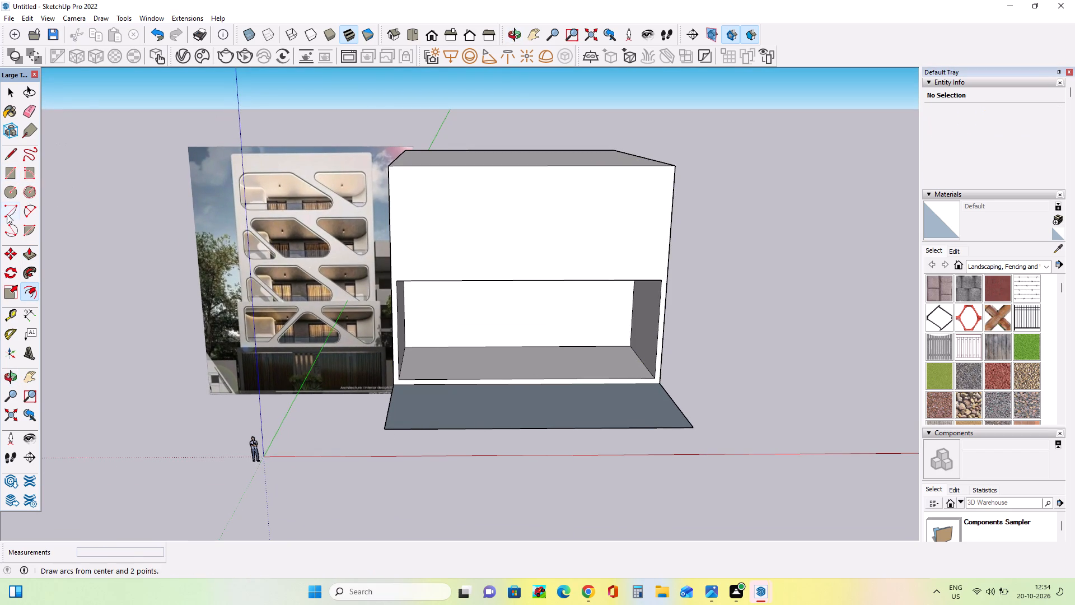
Draw a horizontal line across the full front face just above the ground-floor opening, separating off the upper storey's face.
click(6, 176)
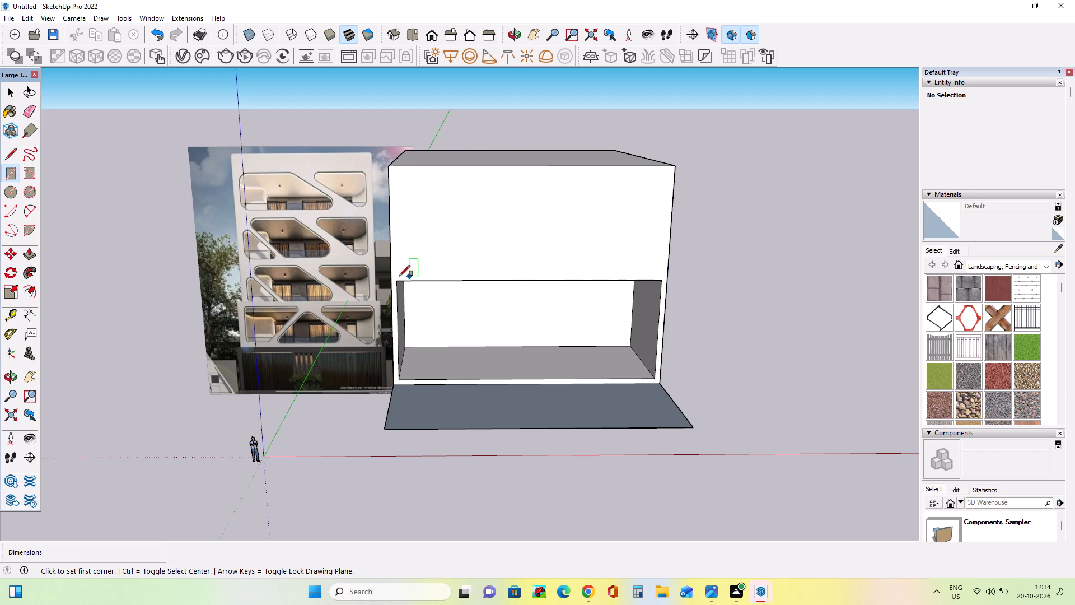
click(7, 155)
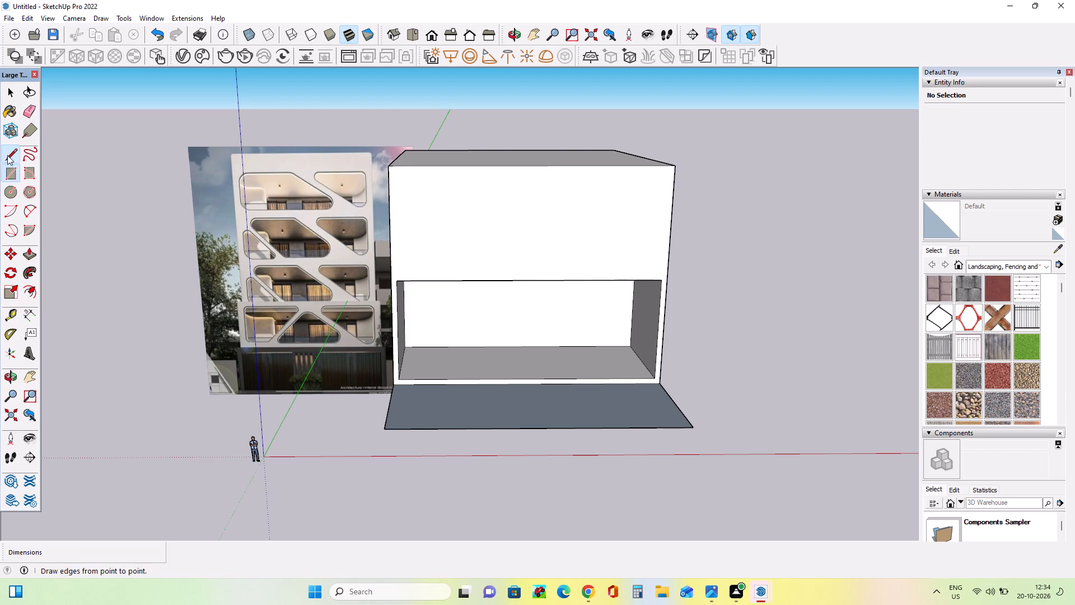
scroll(376, 278, up, 5)
scroll(384, 278, down, 1)
scroll(384, 278, up, 1)
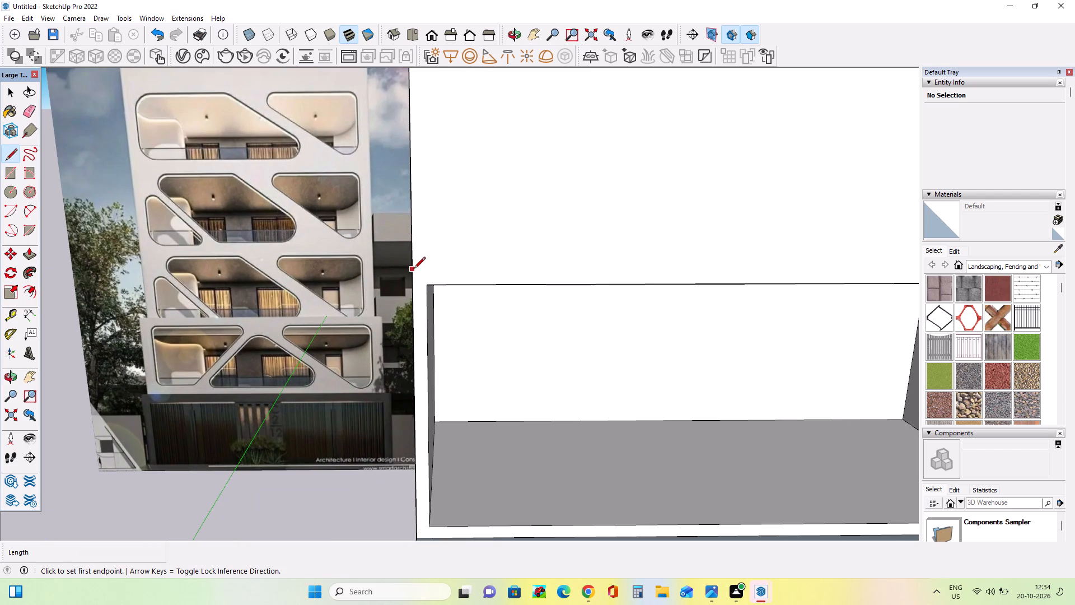
click(413, 270)
scroll(452, 274, down, 11)
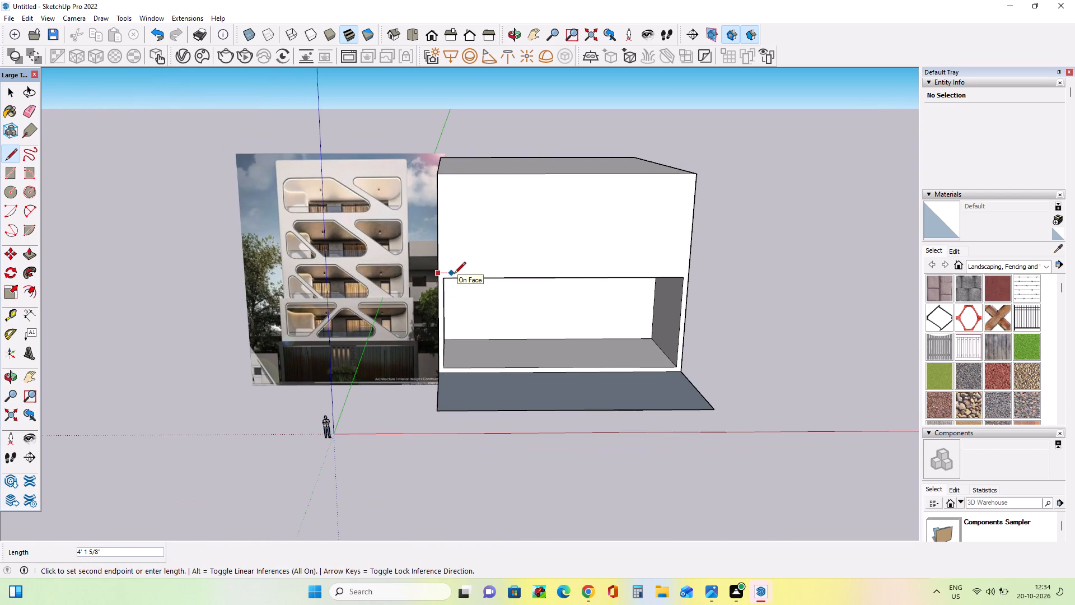
click(690, 268)
Offset the upper storey's front face outline inward by about 1' 9".
middle_drag(628, 355, 639, 370)
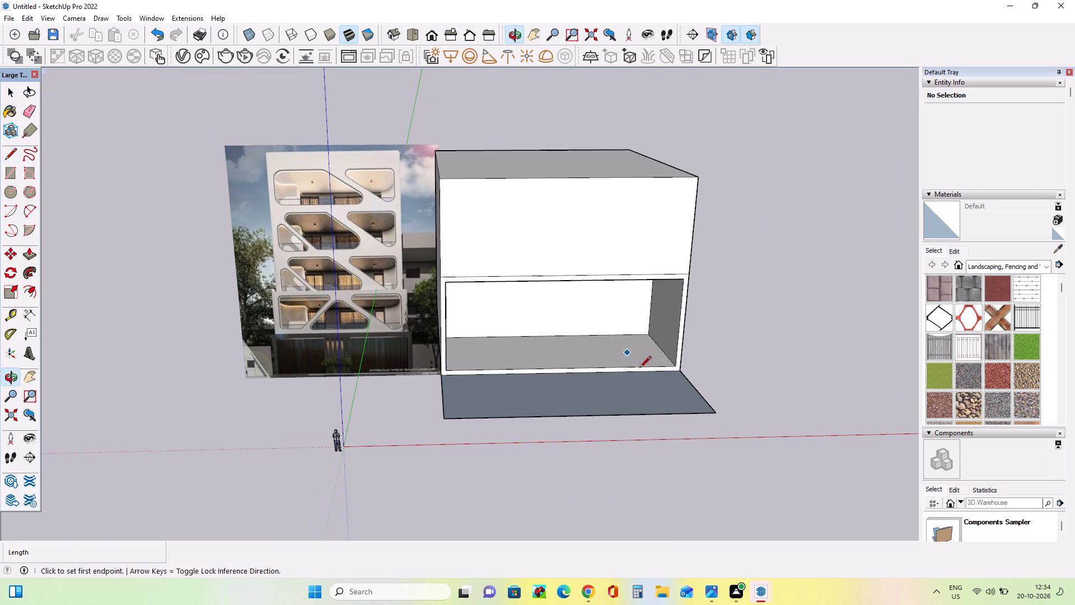
click(40, 288)
click(35, 289)
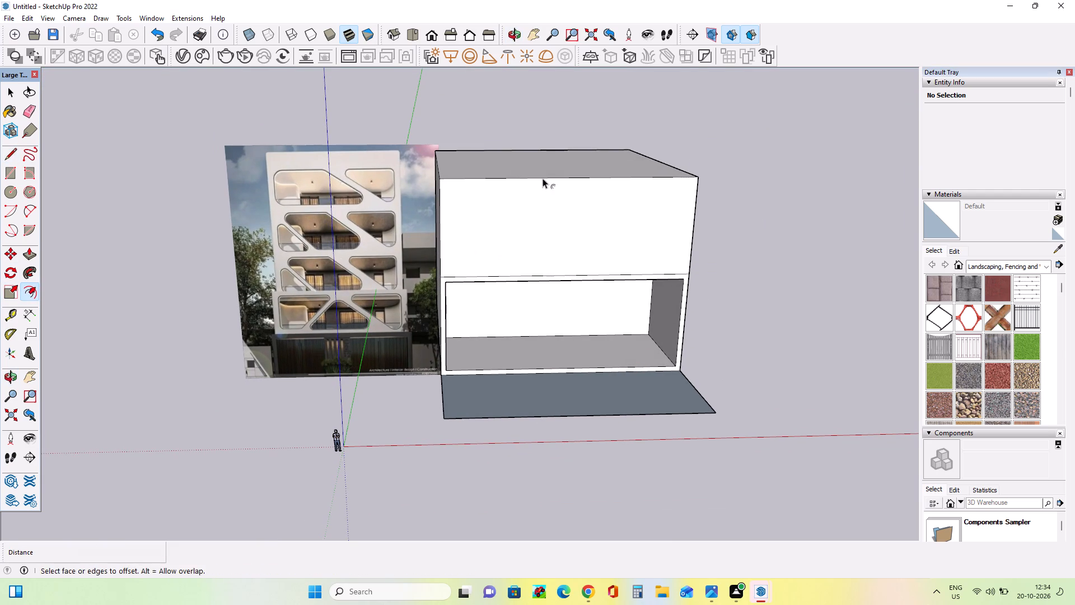
click(579, 237)
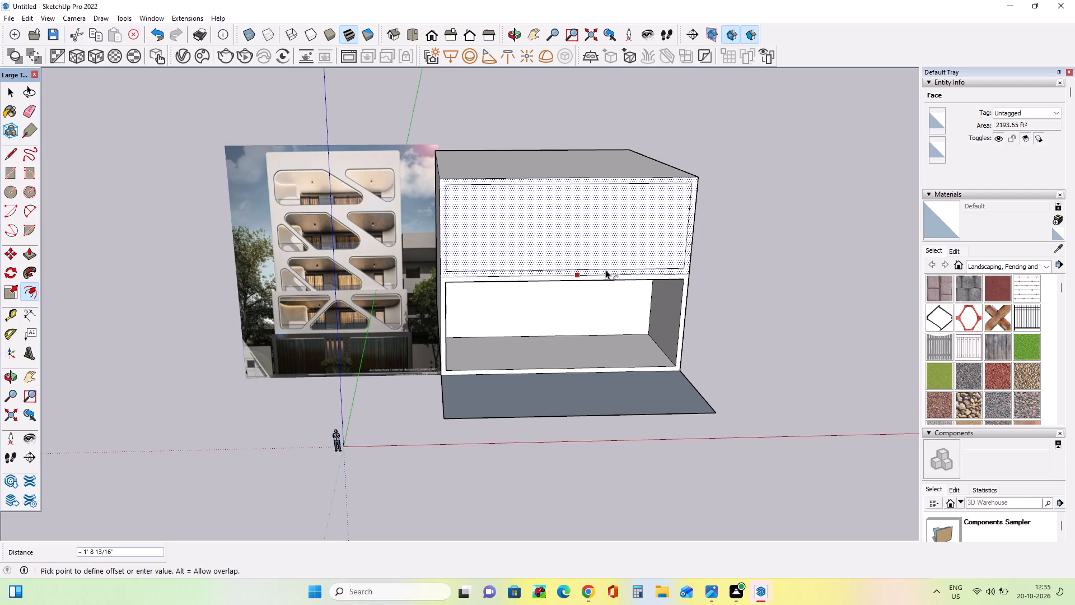
click(605, 269)
middle_drag(630, 316, 633, 304)
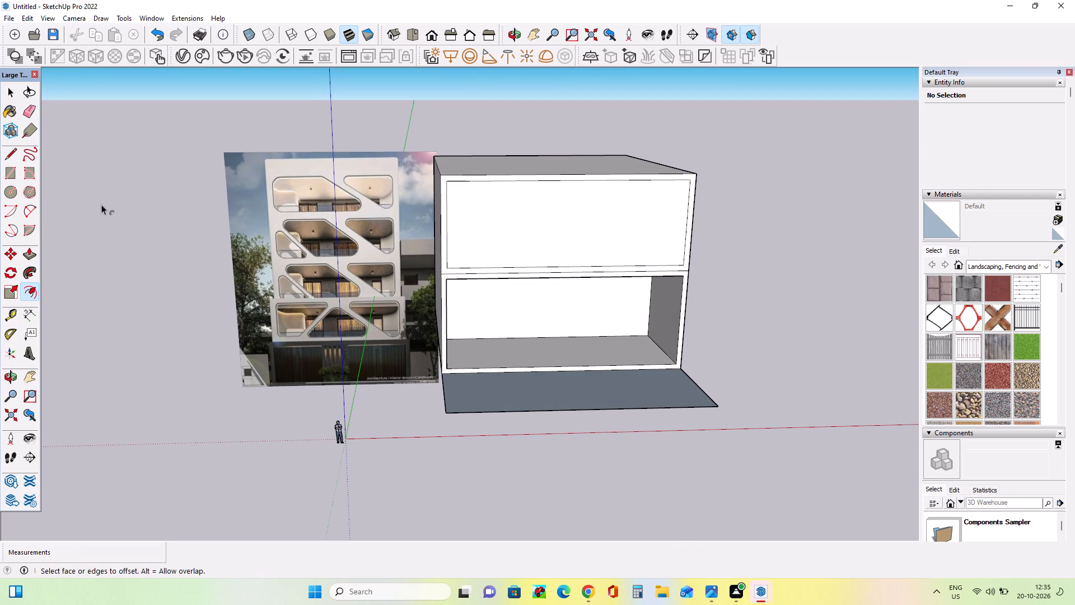
Push the upper storey's inner front face back about 30' 11", and pull the recessed face forward again about 15' 8".
click(31, 251)
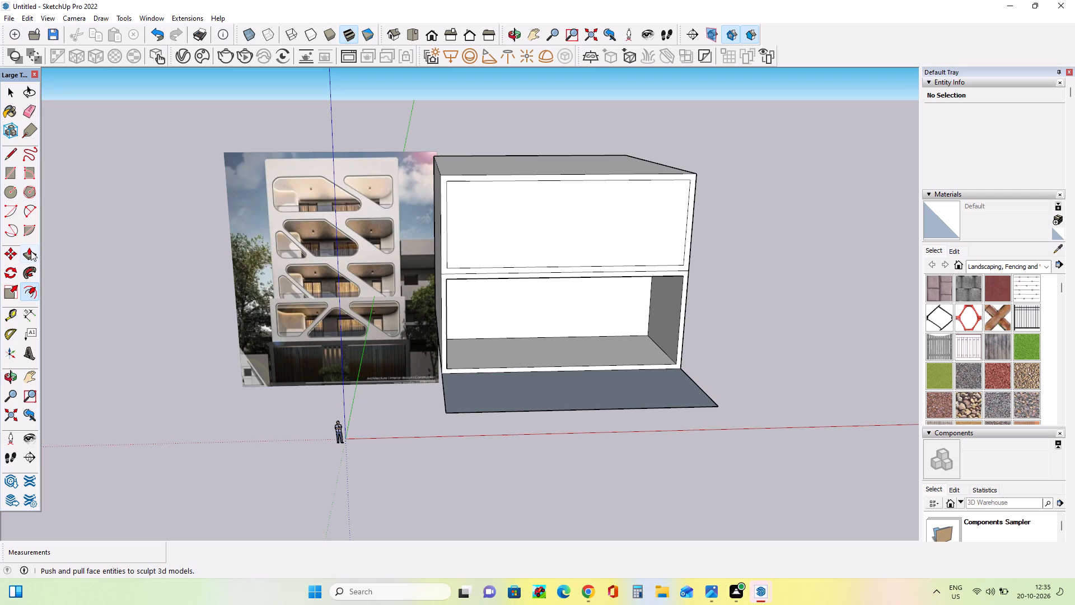
click(573, 249)
click(560, 225)
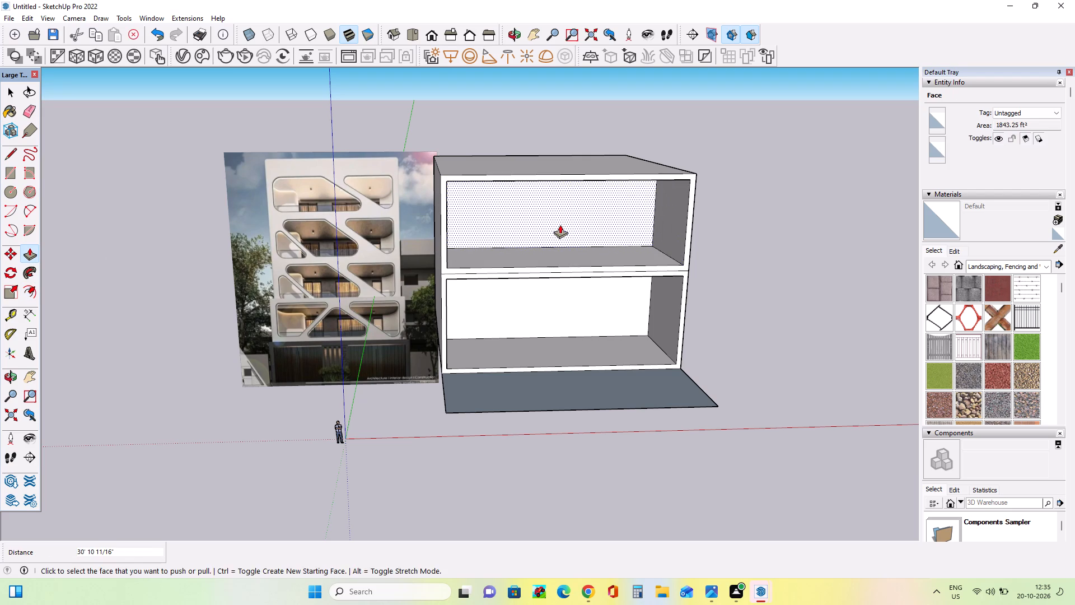
middle_drag(672, 304, 623, 263)
click(587, 221)
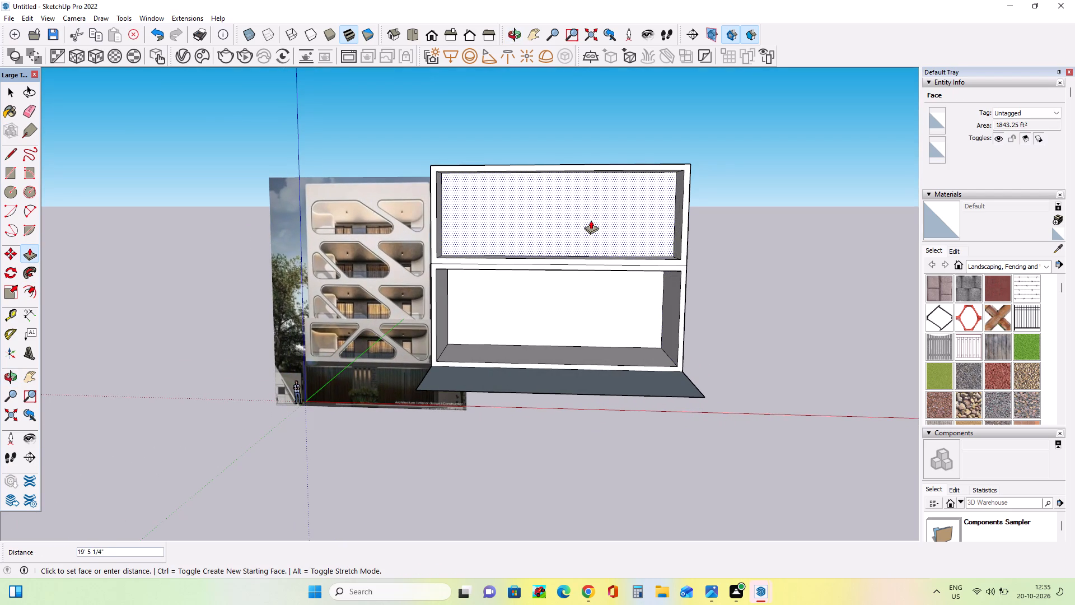
click(591, 219)
Push/pull the block's top face up about 9' 7".
middle_drag(633, 295, 669, 323)
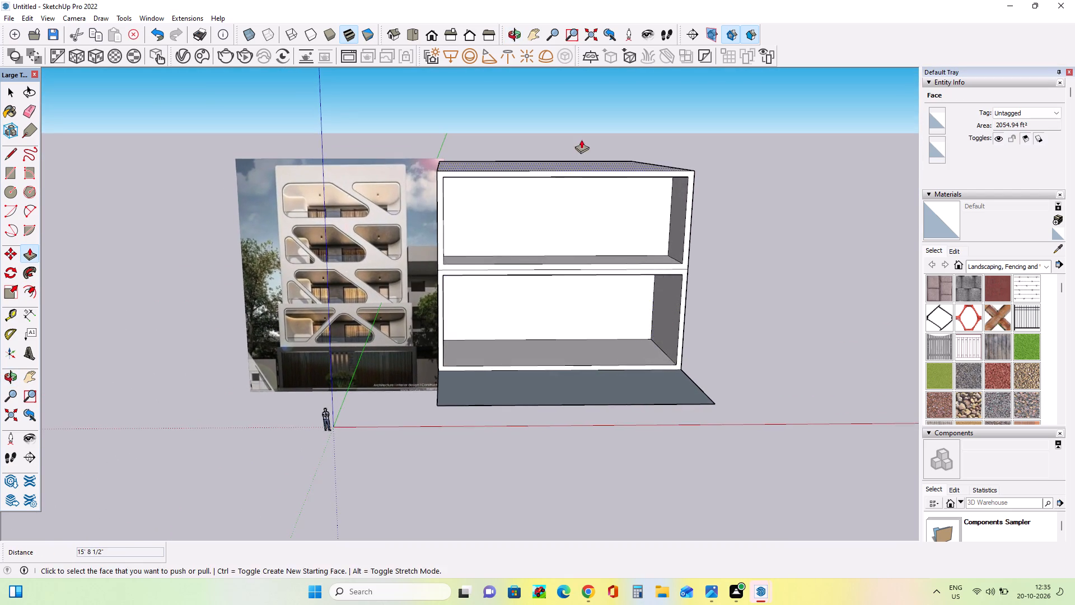
middle_drag(581, 170, 590, 218)
click(574, 159)
click(568, 129)
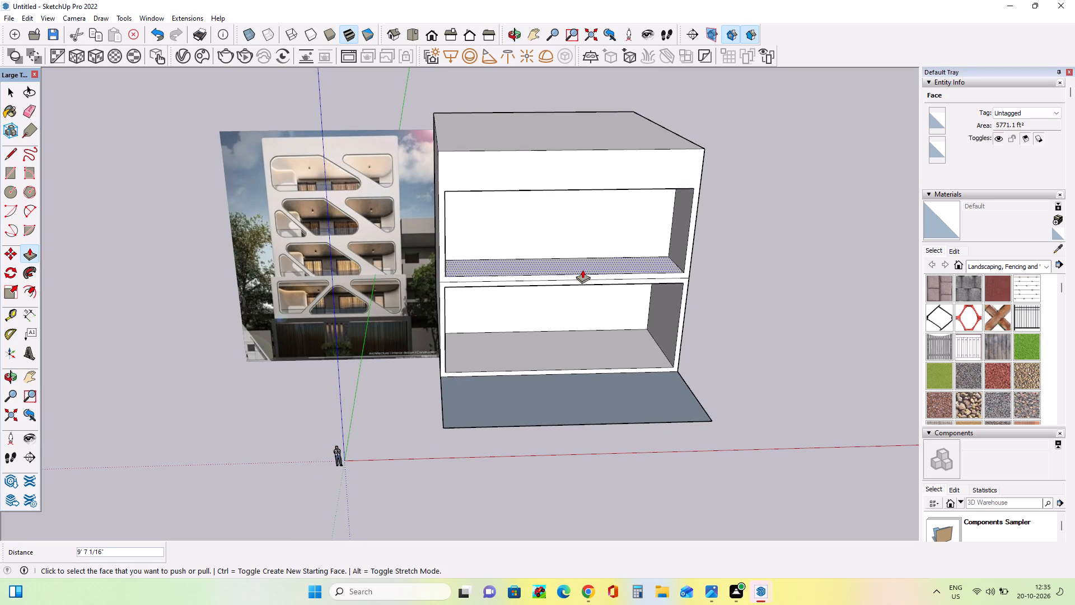
Raise the upper opening's ceiling toward the roof, finishing with a push/pull of about 1' 2".
middle_drag(579, 210, 586, 0)
drag(568, 176, 573, 158)
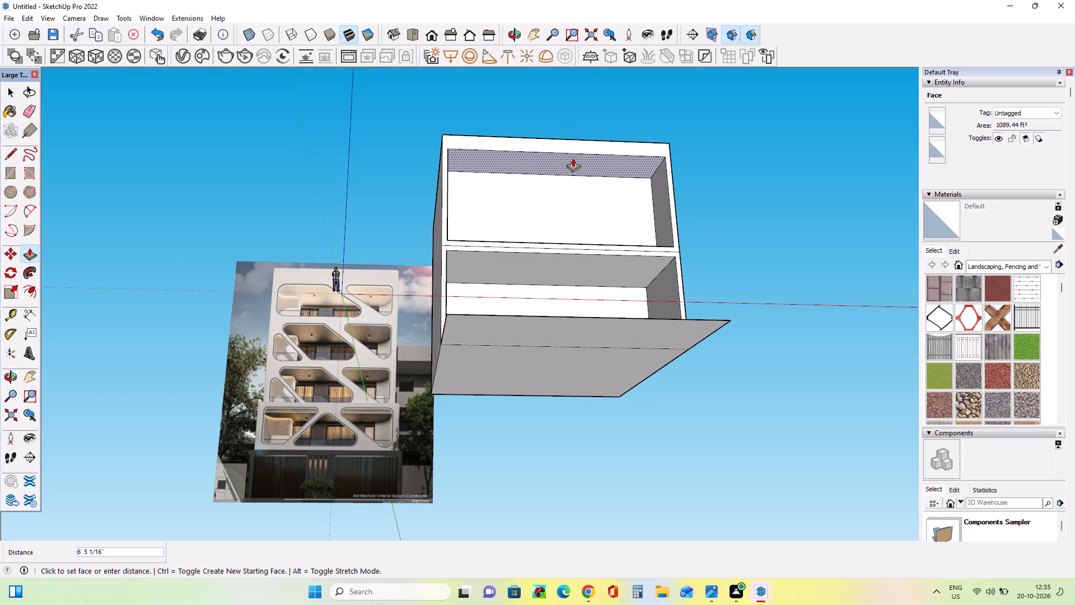
drag(573, 158, 573, 157)
click(573, 157)
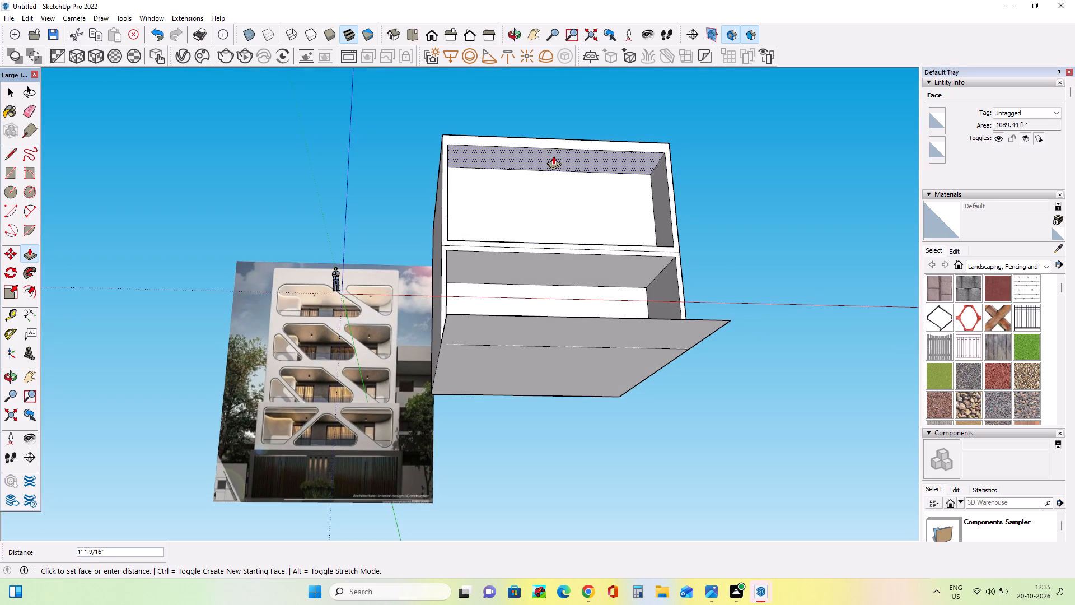
click(553, 156)
Draw a rectangle about 71' 9" by 33' 5" across the upper storey's opening, corner to corner, closing its front.
middle_drag(567, 232, 551, 392)
middle_drag(498, 296, 504, 314)
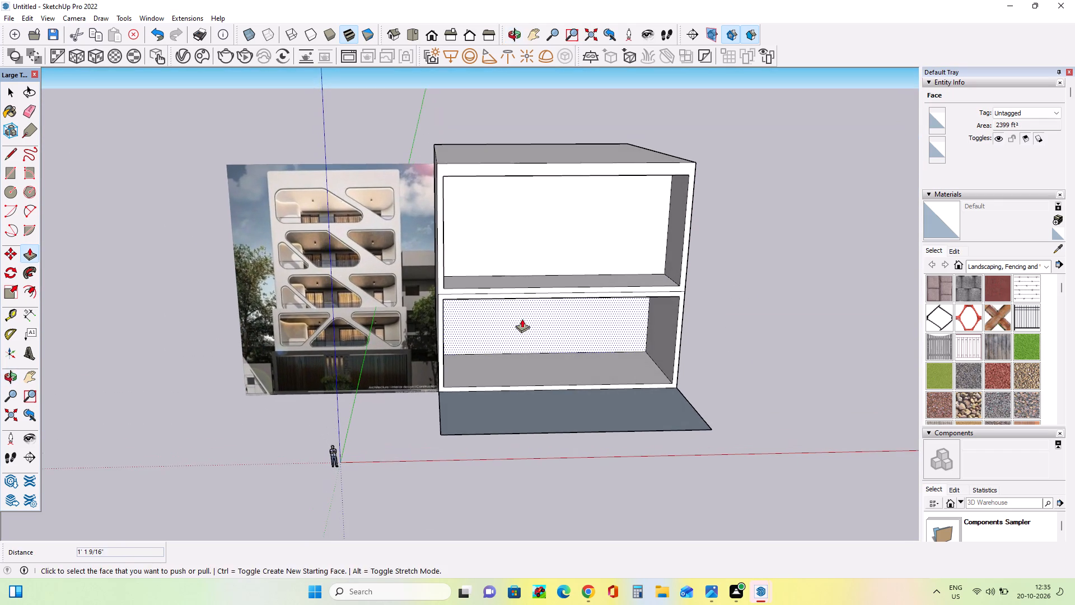
middle_drag(527, 323, 502, 310)
middle_drag(453, 285, 460, 302)
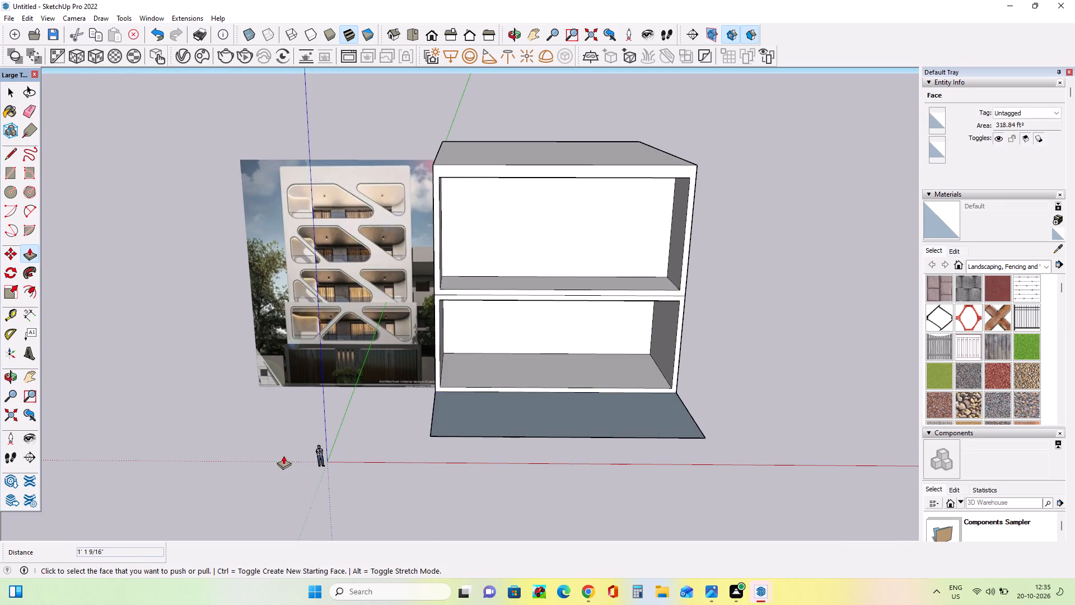
middle_drag(308, 366, 315, 368)
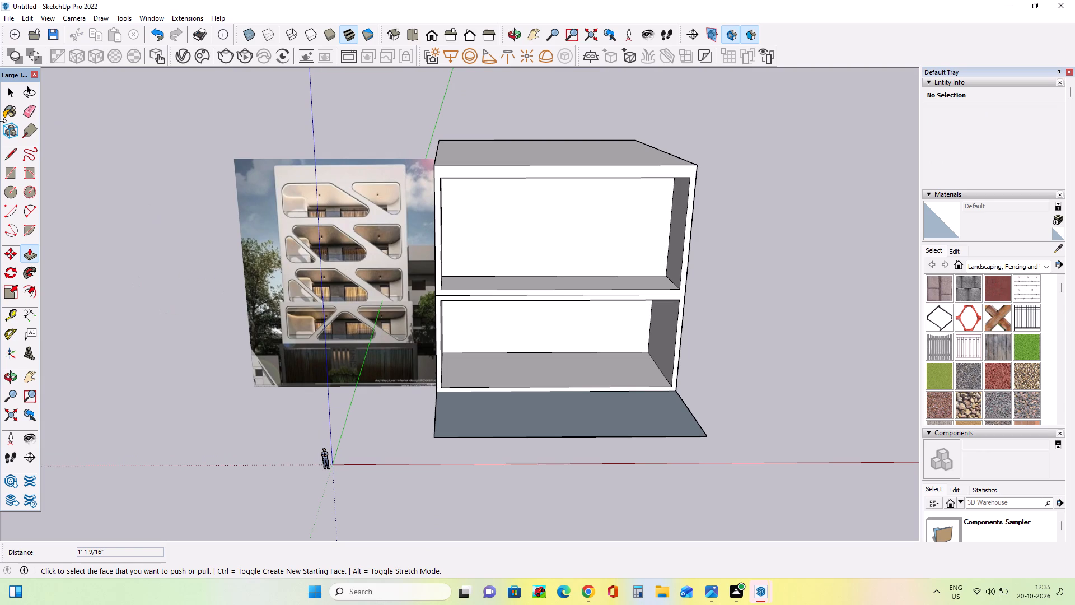
click(15, 170)
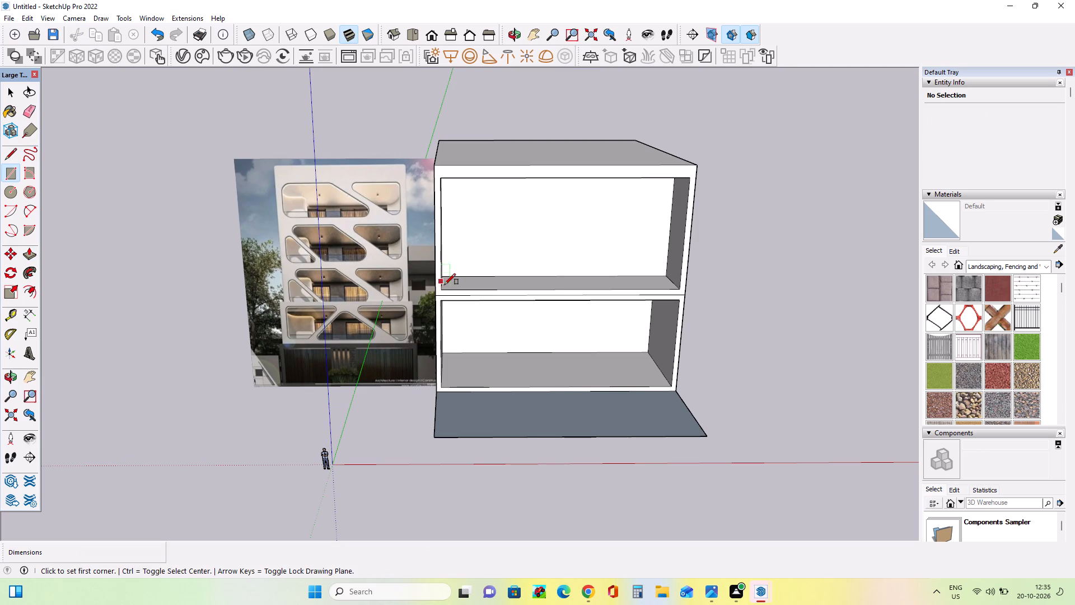
click(445, 285)
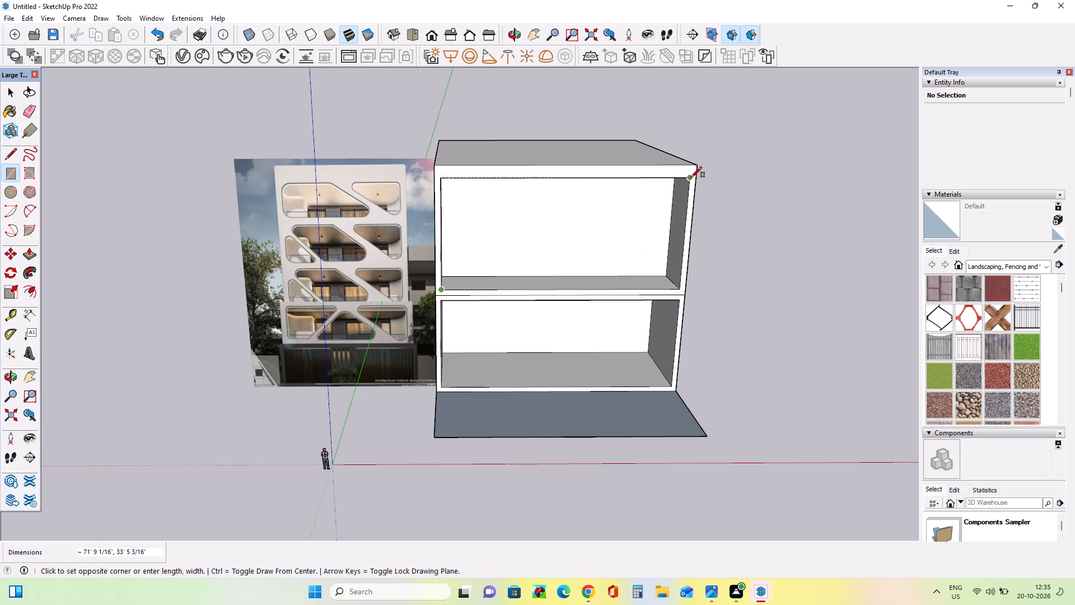
click(691, 178)
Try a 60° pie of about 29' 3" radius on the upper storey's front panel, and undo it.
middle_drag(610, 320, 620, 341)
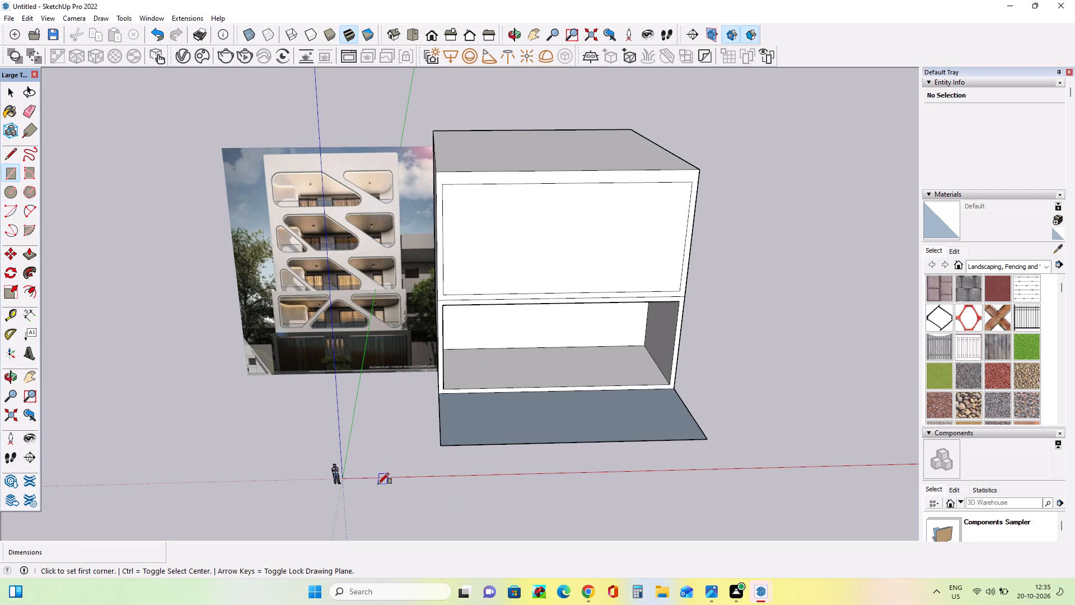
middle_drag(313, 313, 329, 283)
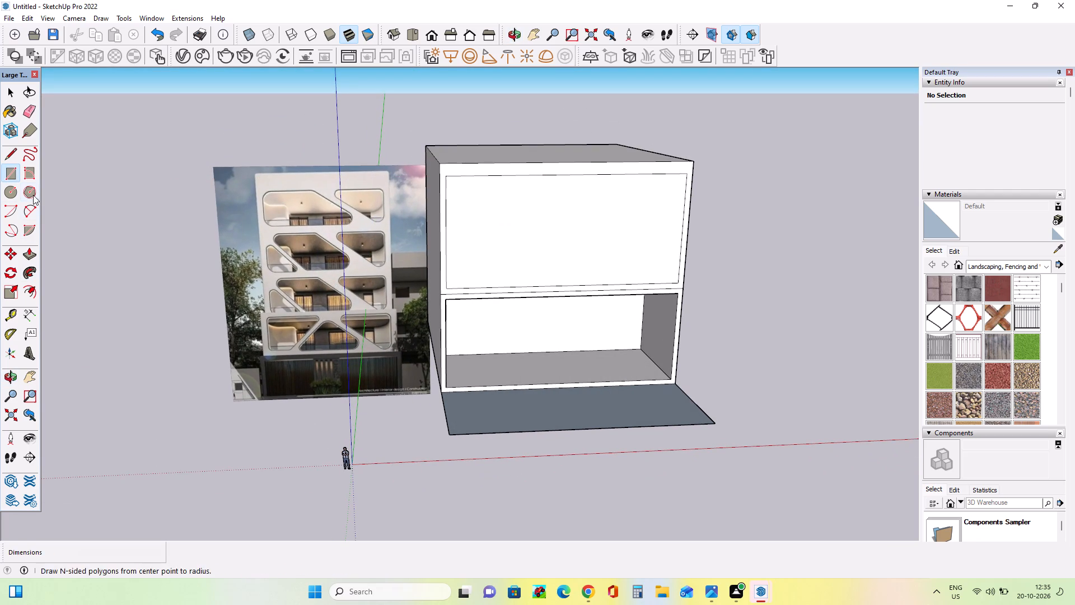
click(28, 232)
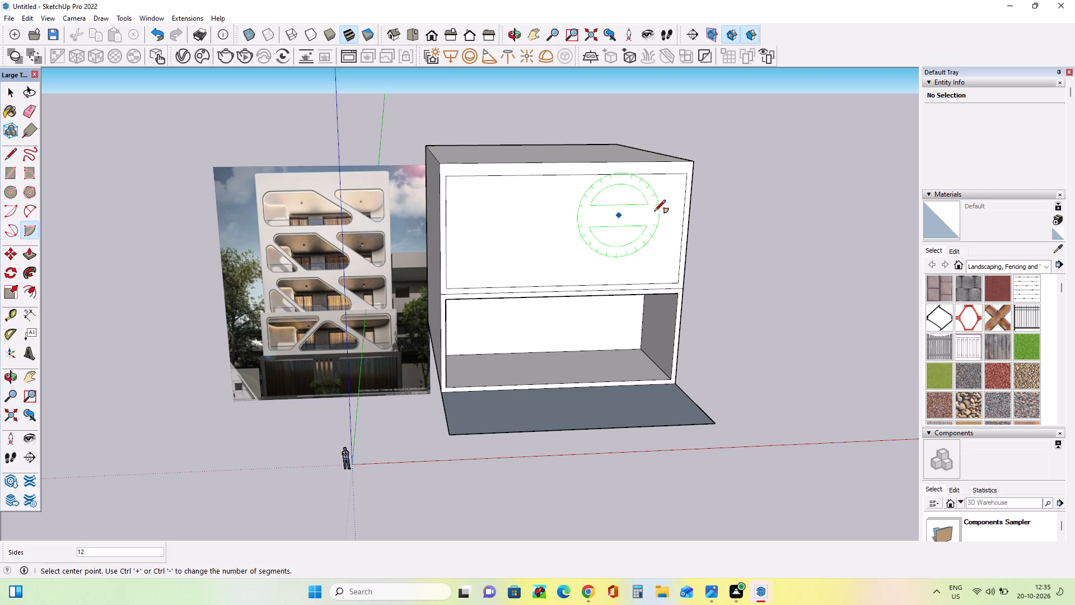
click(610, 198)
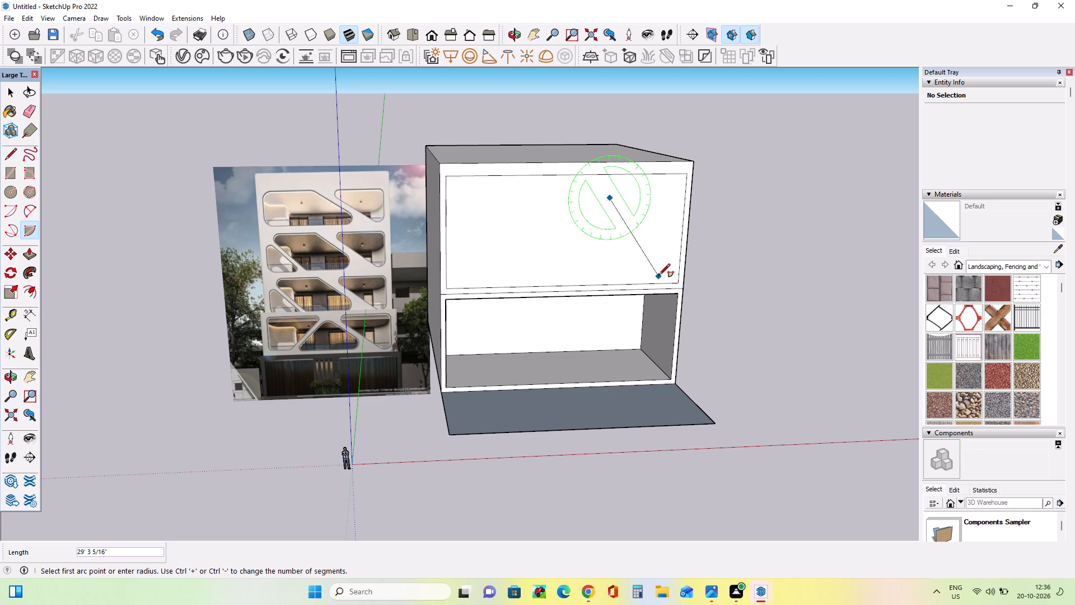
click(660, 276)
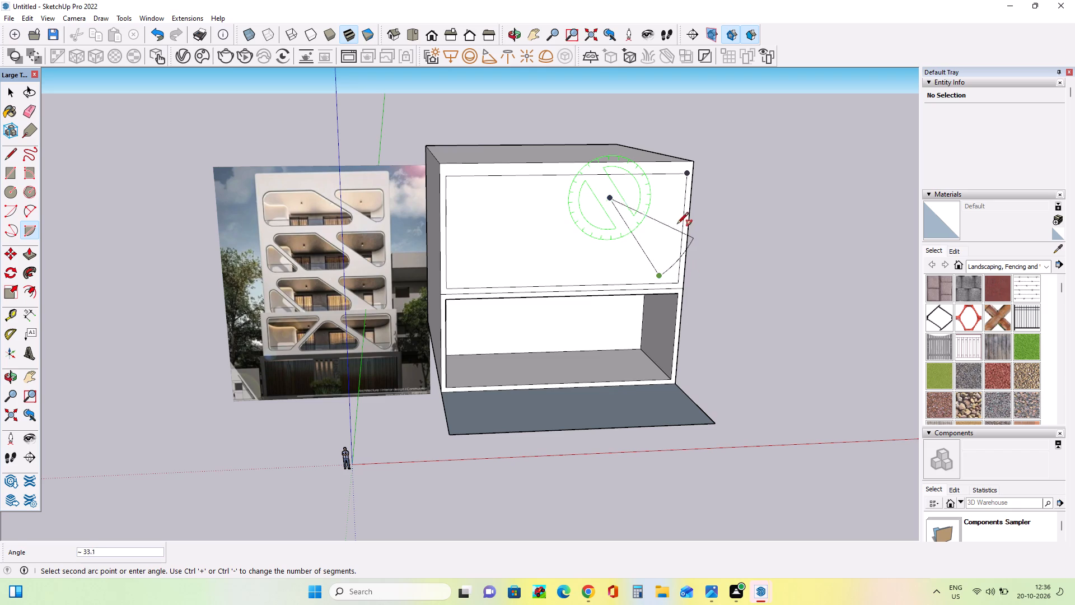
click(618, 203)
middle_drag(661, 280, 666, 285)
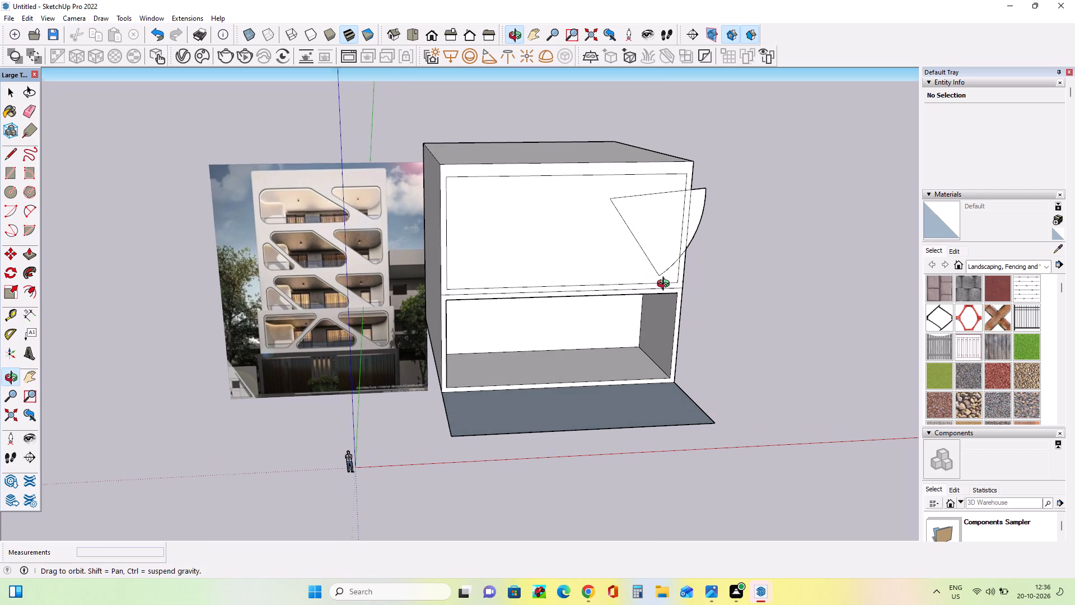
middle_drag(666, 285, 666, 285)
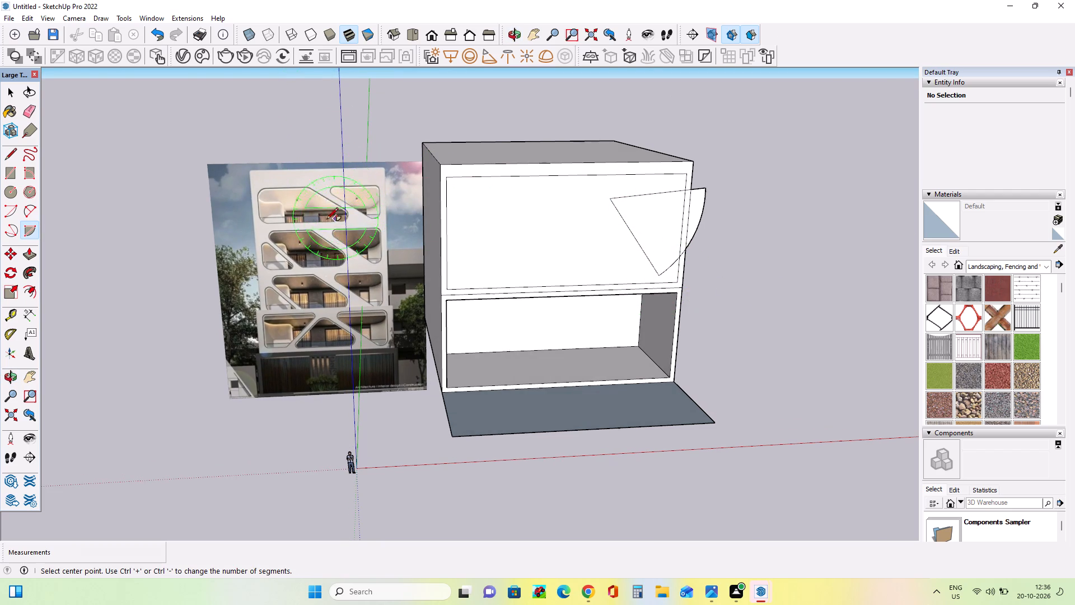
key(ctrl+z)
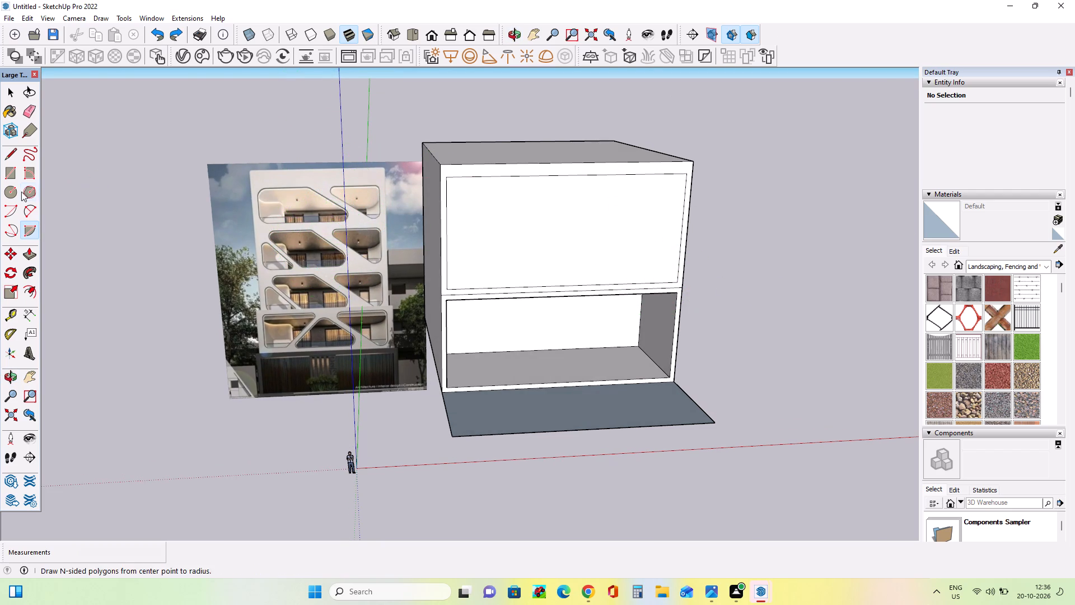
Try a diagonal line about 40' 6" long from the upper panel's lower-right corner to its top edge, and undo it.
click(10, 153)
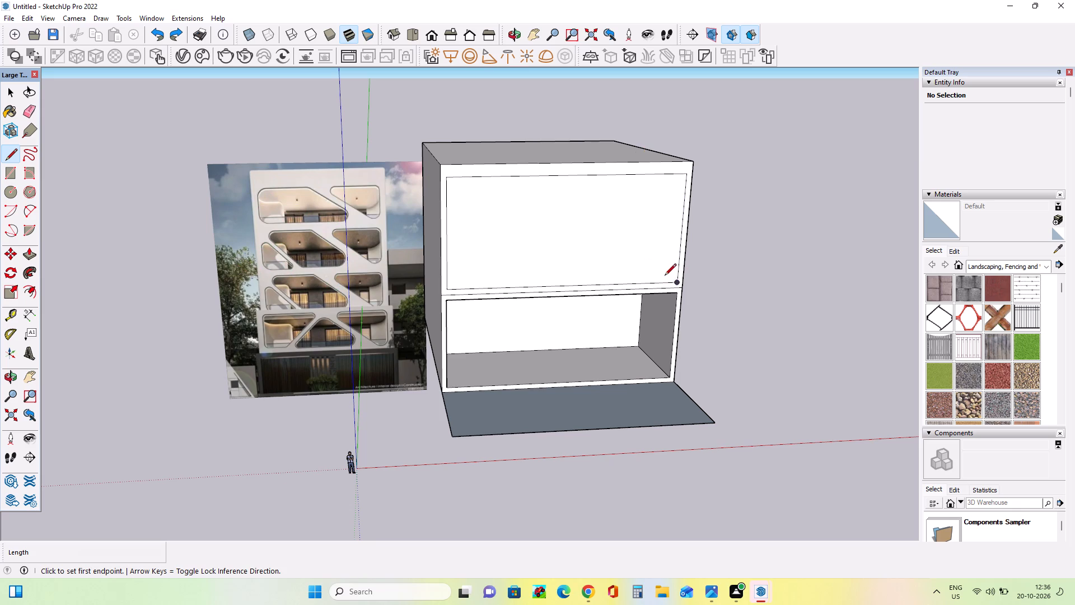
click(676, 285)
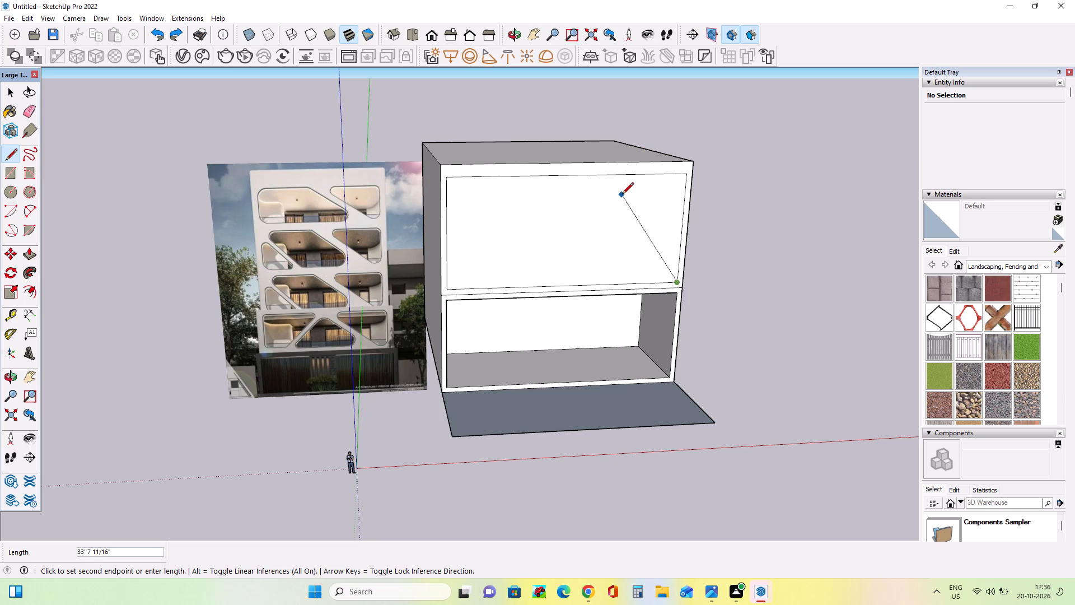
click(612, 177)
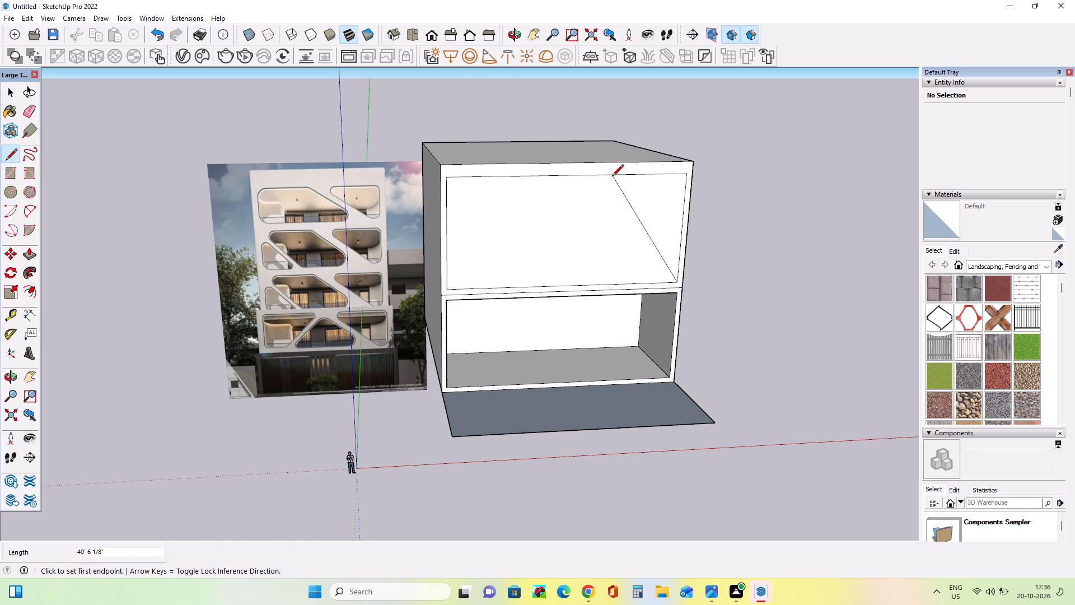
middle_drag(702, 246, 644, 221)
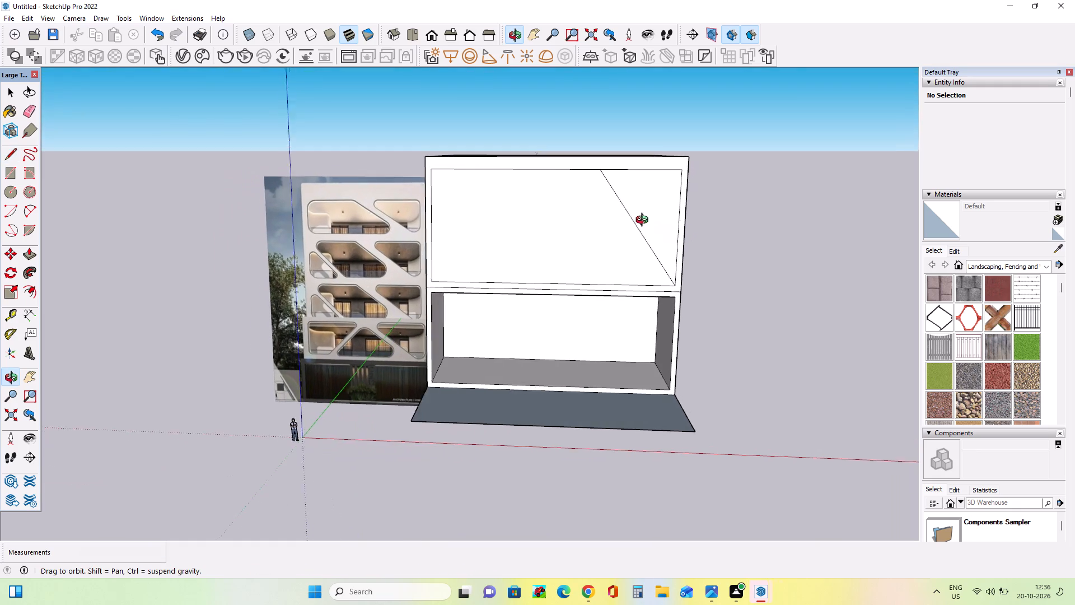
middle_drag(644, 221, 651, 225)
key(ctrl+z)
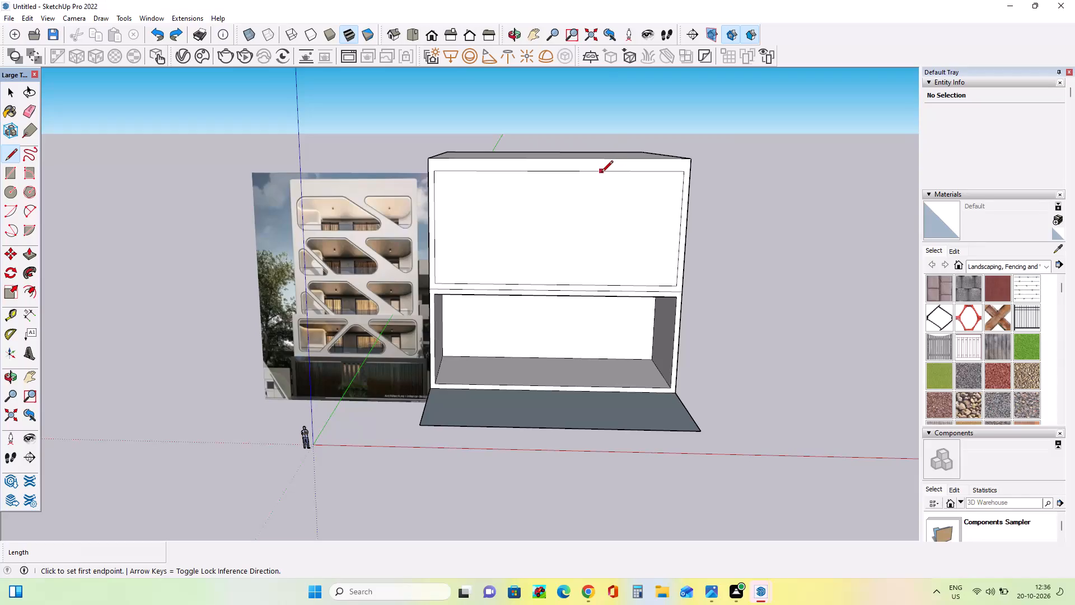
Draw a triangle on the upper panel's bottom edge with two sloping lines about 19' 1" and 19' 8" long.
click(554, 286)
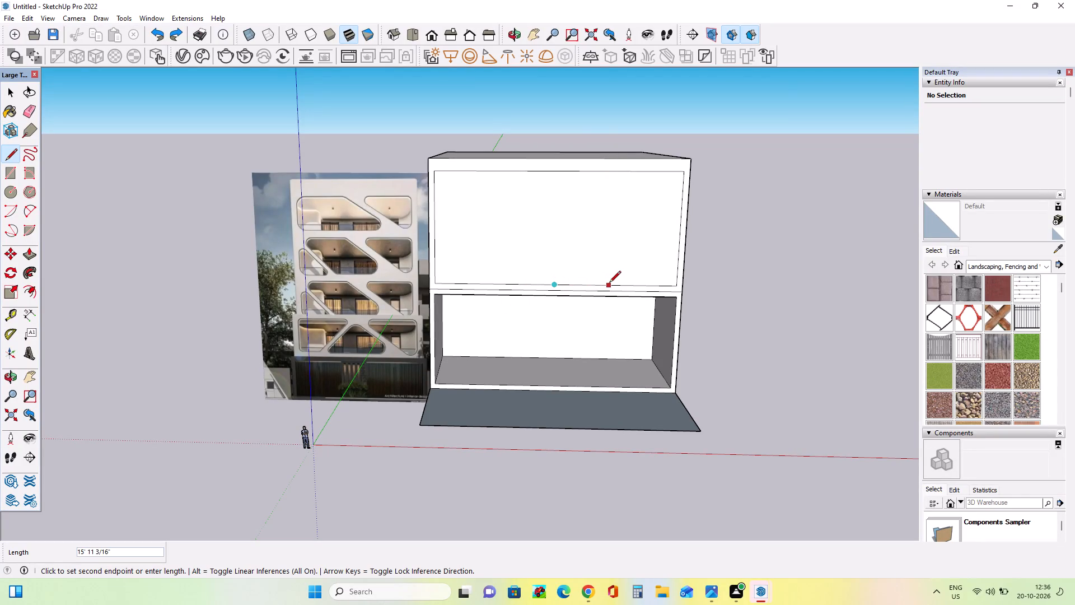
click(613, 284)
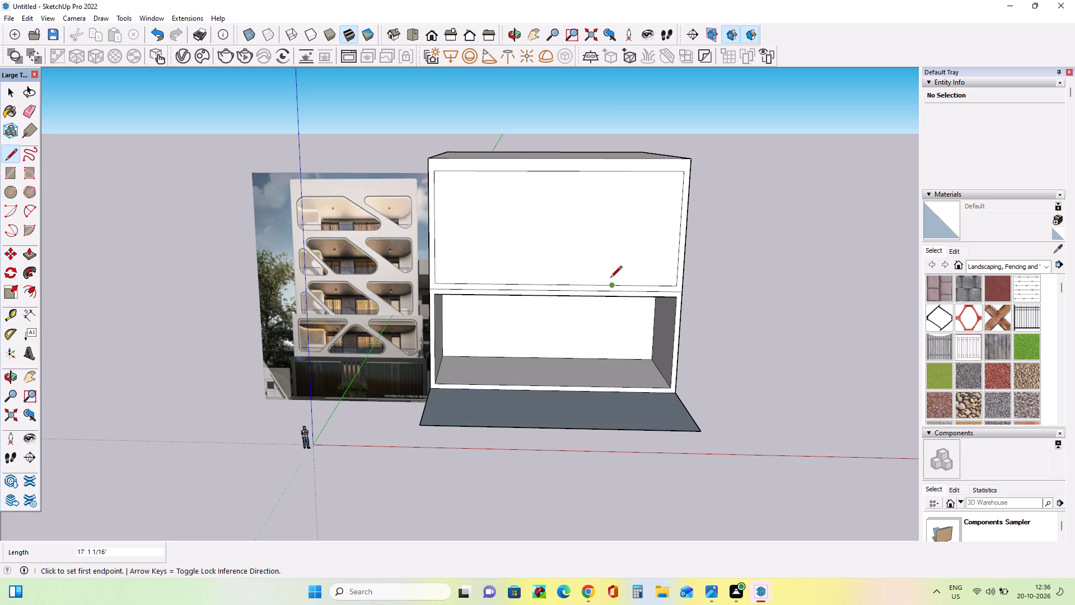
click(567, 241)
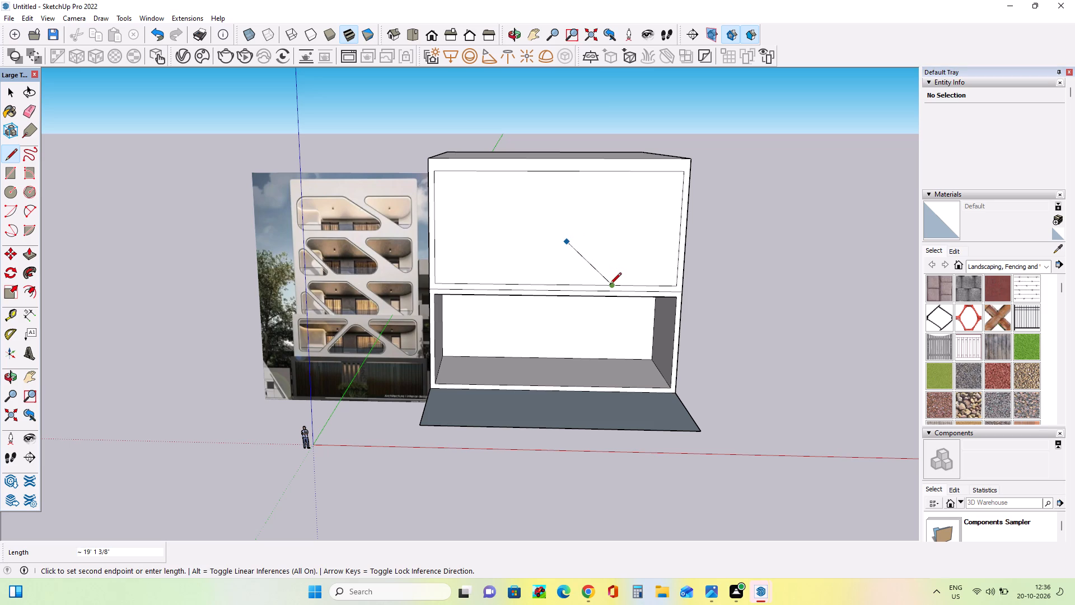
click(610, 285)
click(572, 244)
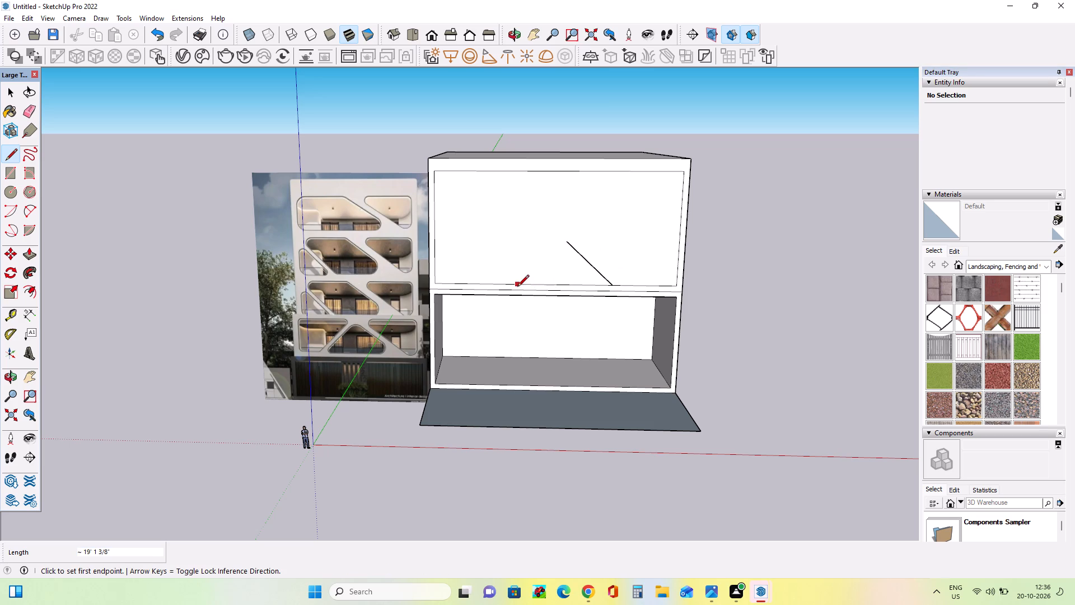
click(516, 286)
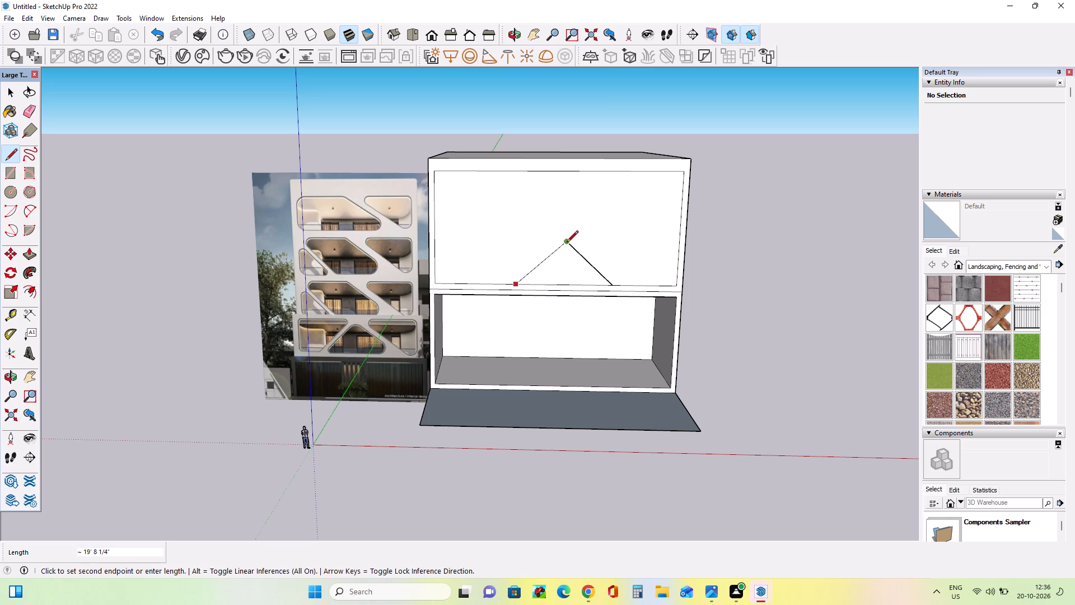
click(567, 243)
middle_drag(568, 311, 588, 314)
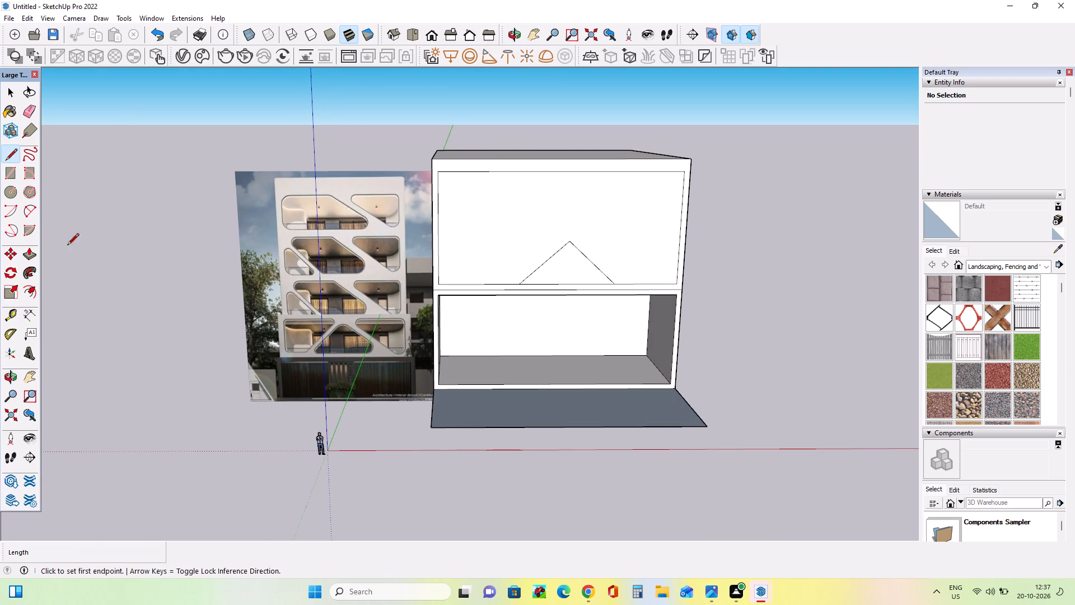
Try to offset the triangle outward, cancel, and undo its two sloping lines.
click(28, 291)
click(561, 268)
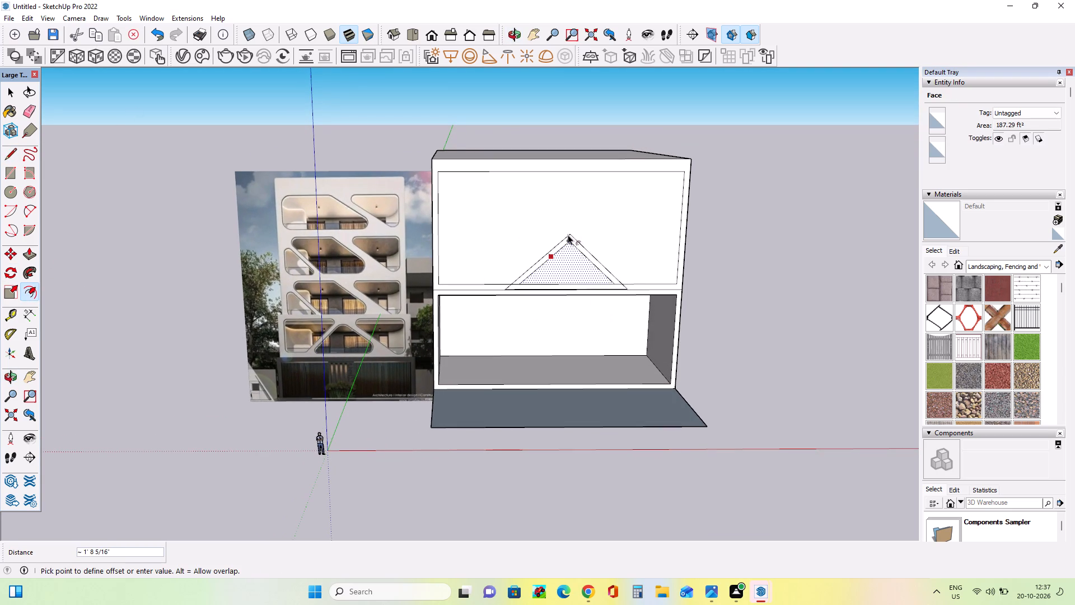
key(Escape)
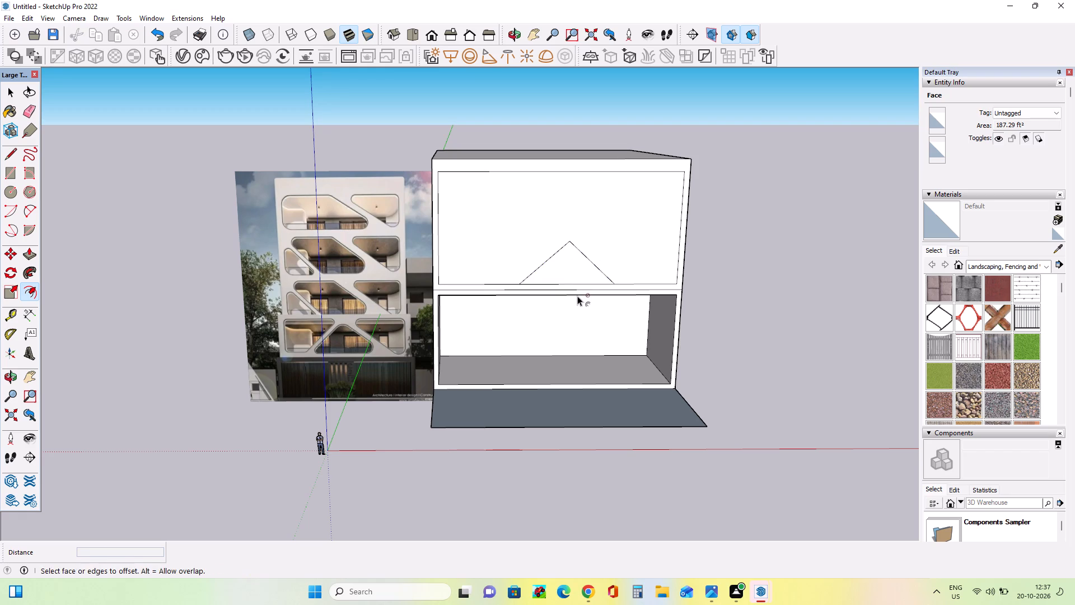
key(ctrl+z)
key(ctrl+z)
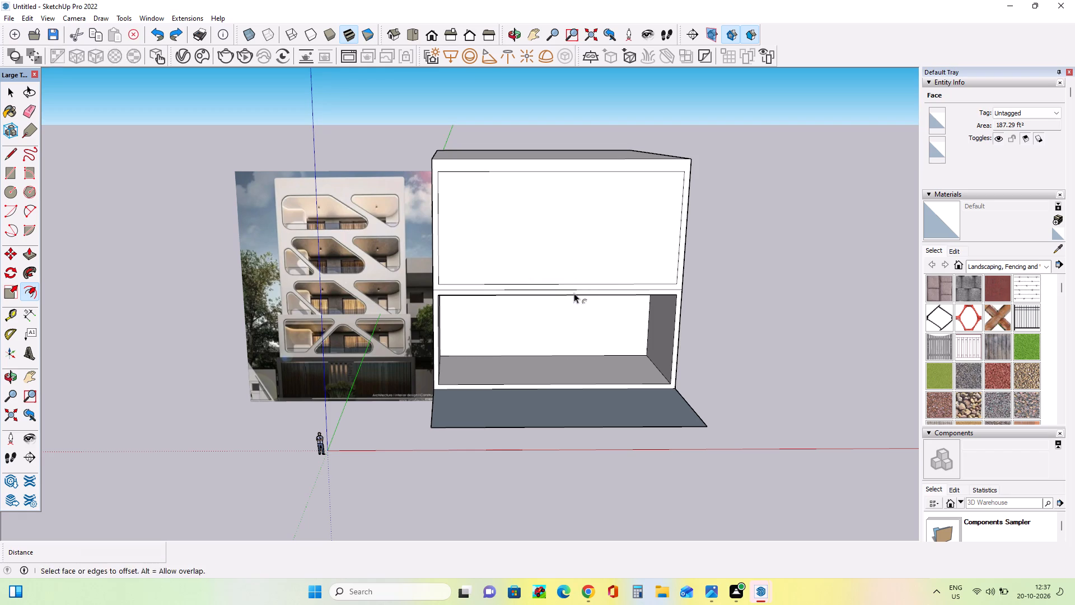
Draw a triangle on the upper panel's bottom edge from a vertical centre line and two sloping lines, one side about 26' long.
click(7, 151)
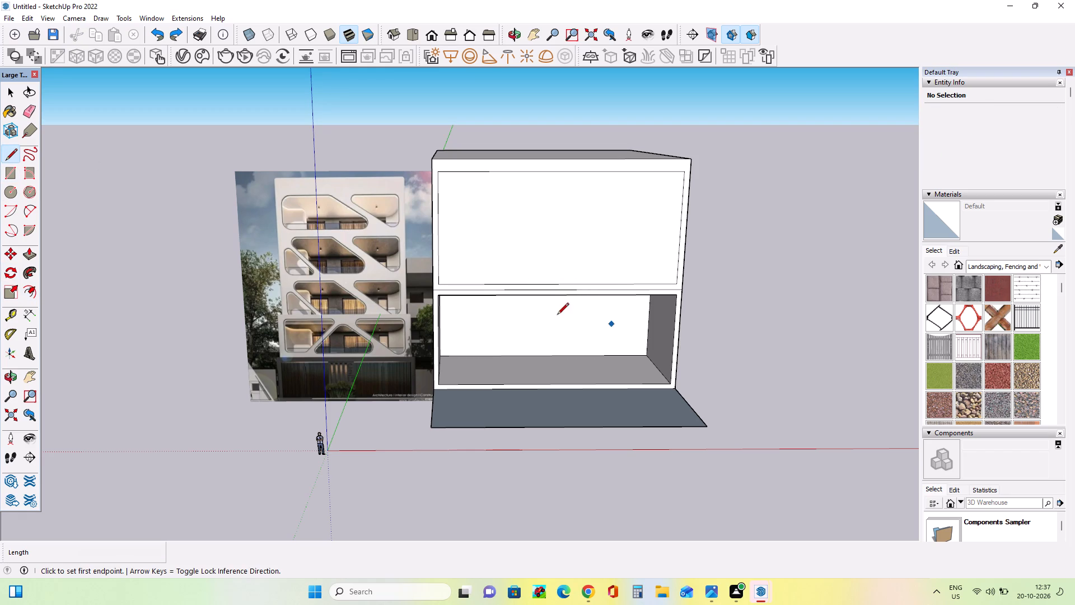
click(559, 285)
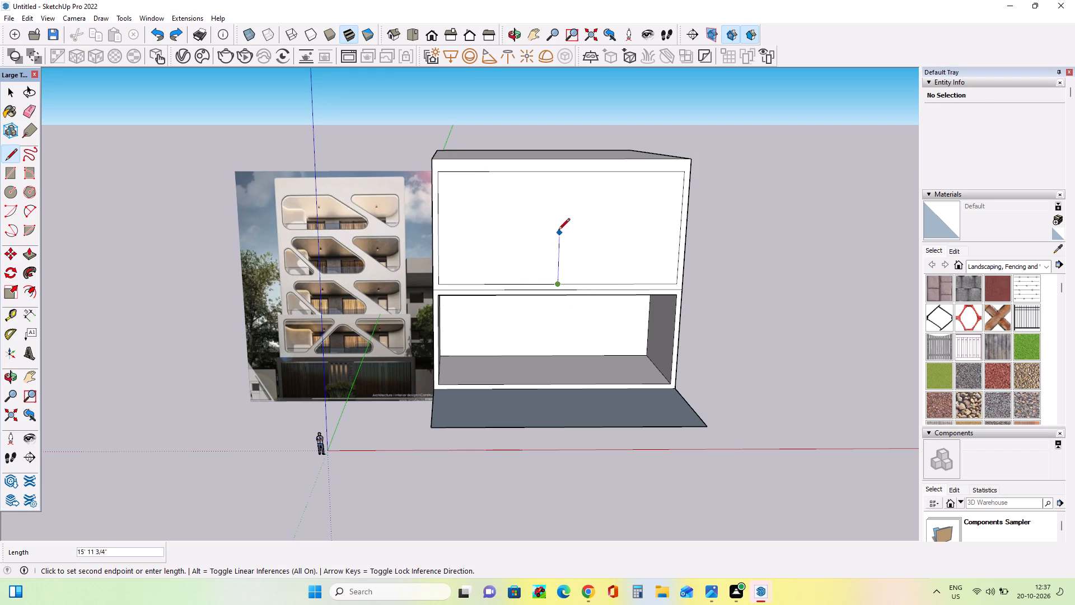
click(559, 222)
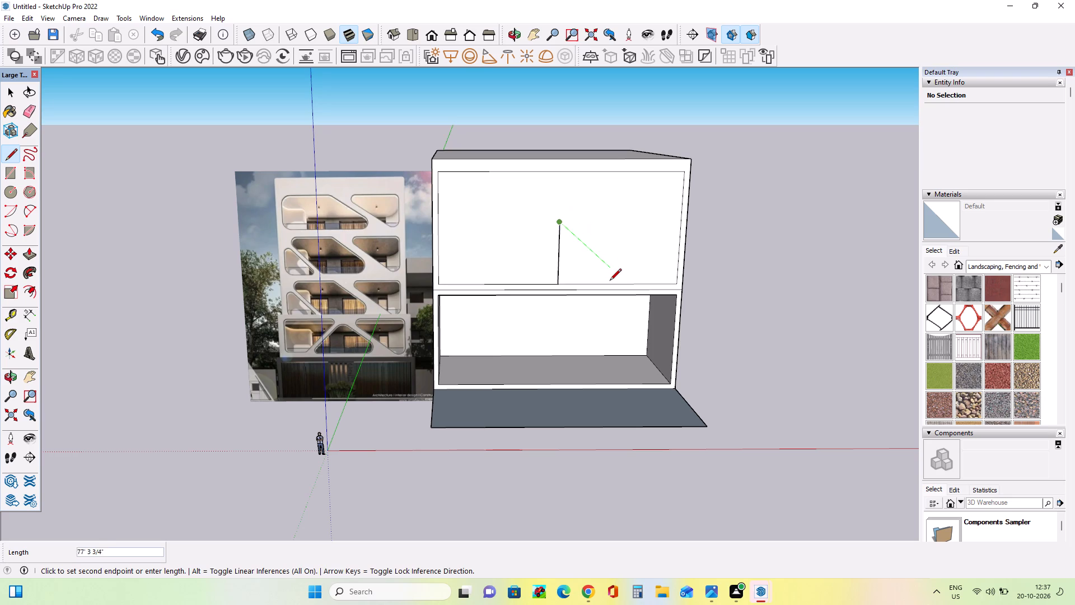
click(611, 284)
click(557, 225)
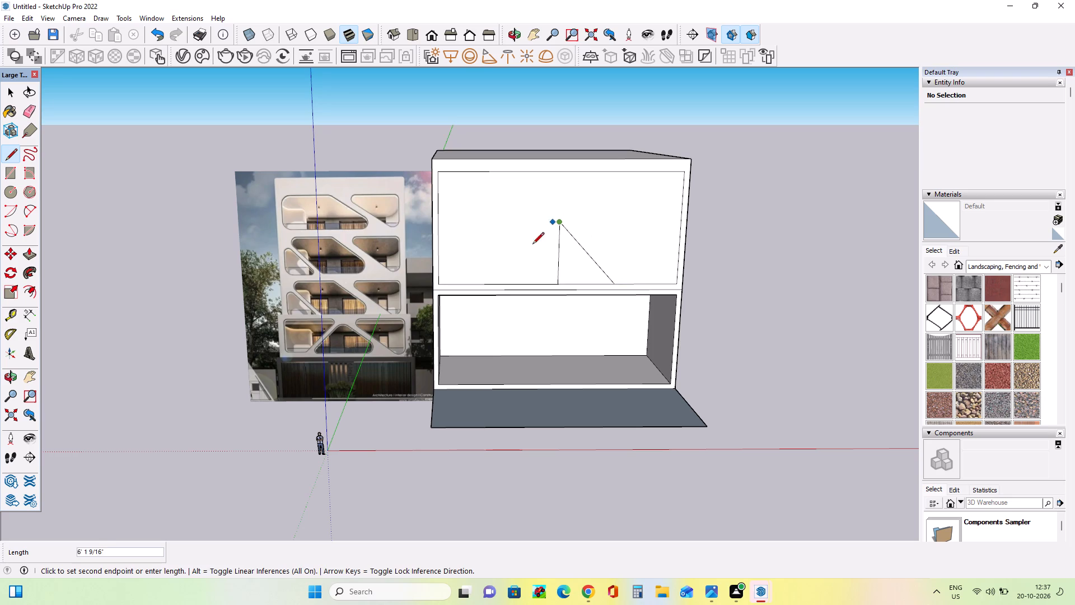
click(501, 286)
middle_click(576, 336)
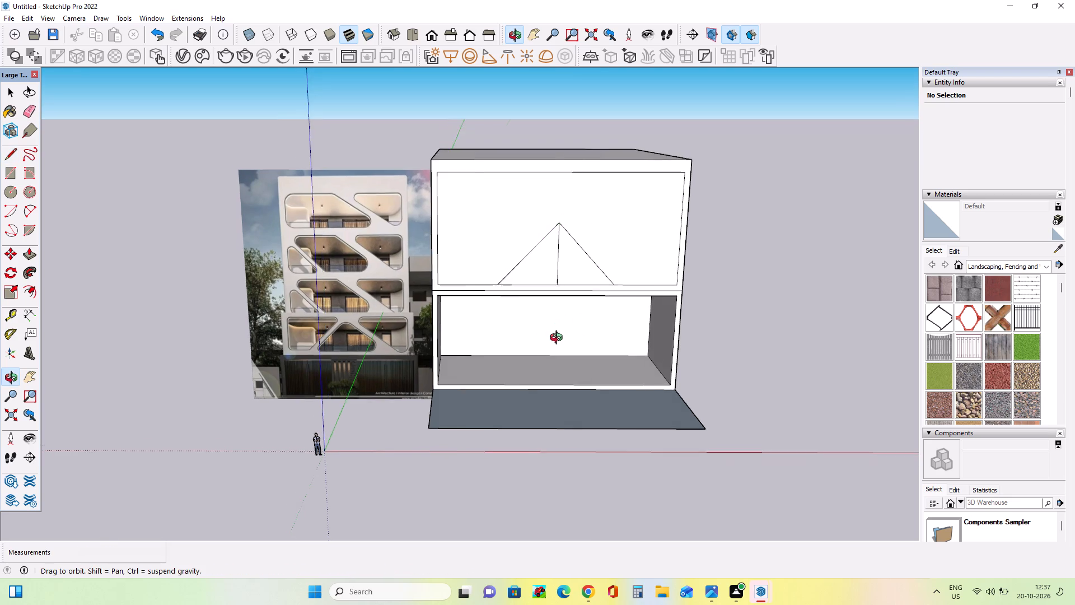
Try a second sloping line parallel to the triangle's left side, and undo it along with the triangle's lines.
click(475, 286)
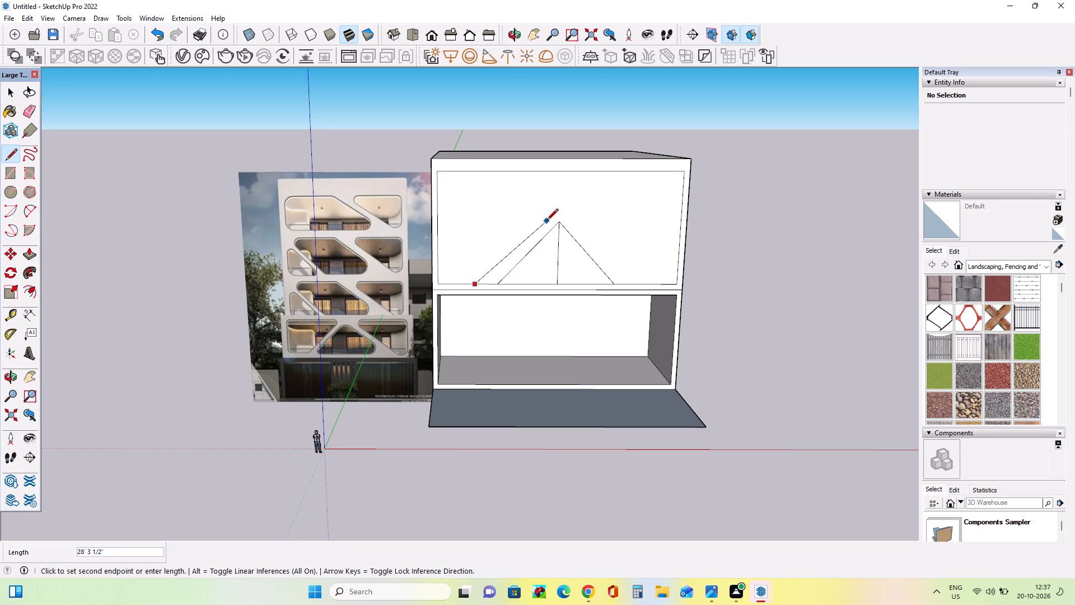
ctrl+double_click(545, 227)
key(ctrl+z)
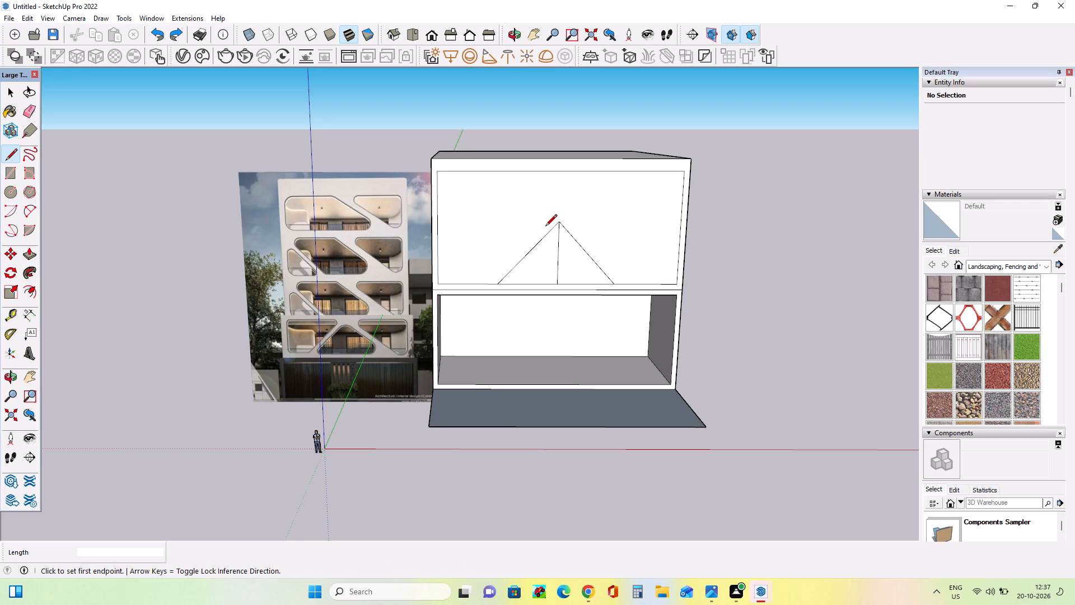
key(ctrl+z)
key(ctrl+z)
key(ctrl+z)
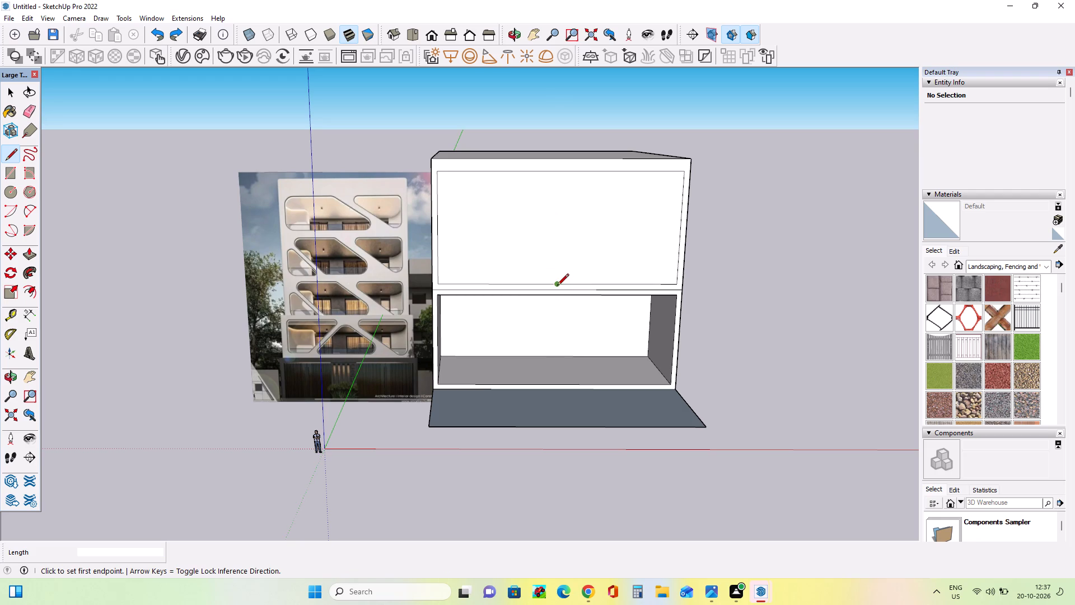
Draw a triangle on the upper panel's bottom edge with sloping sides about 36' 3" and 36', using and erasing a vertical centre line.
click(557, 286)
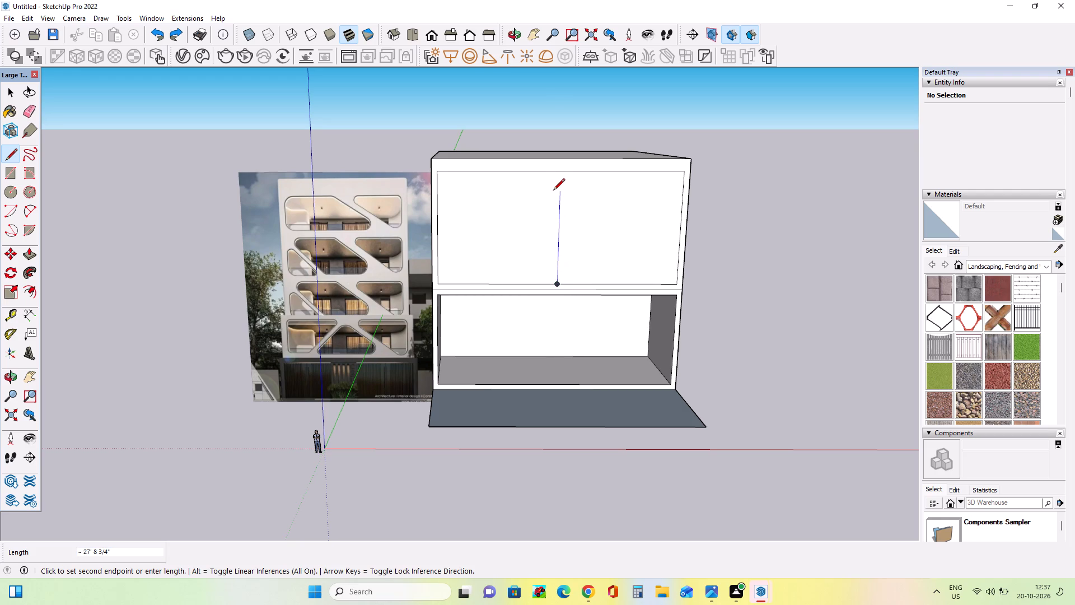
click(553, 191)
click(558, 193)
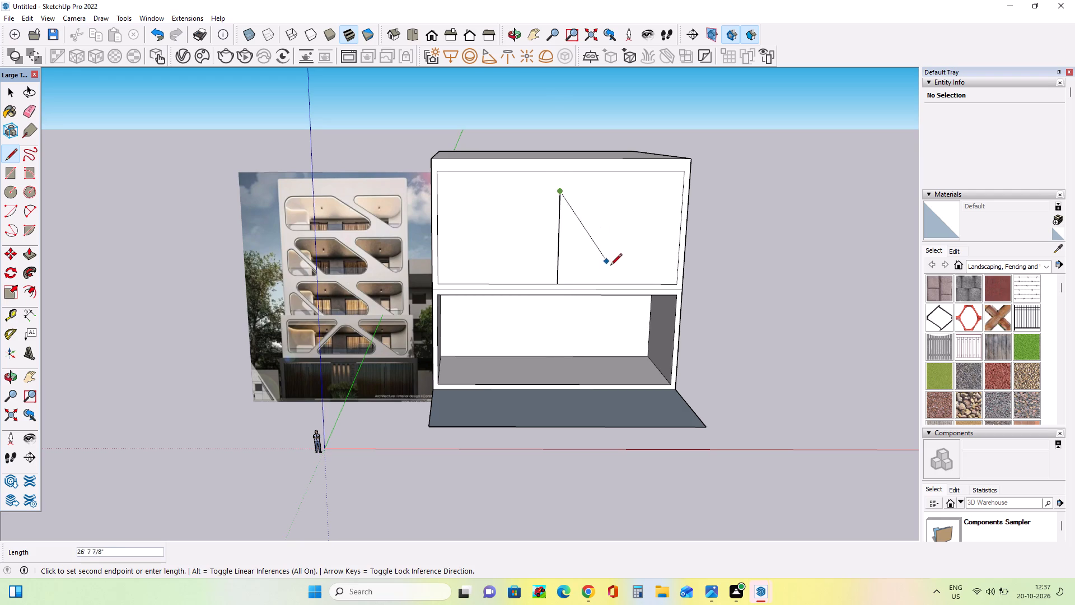
click(635, 282)
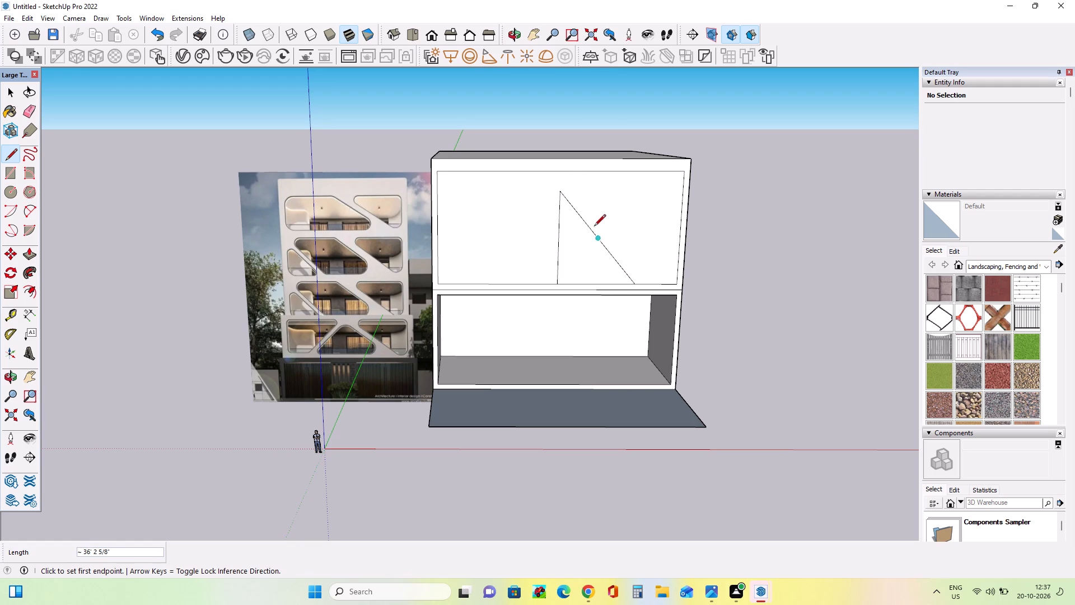
click(560, 189)
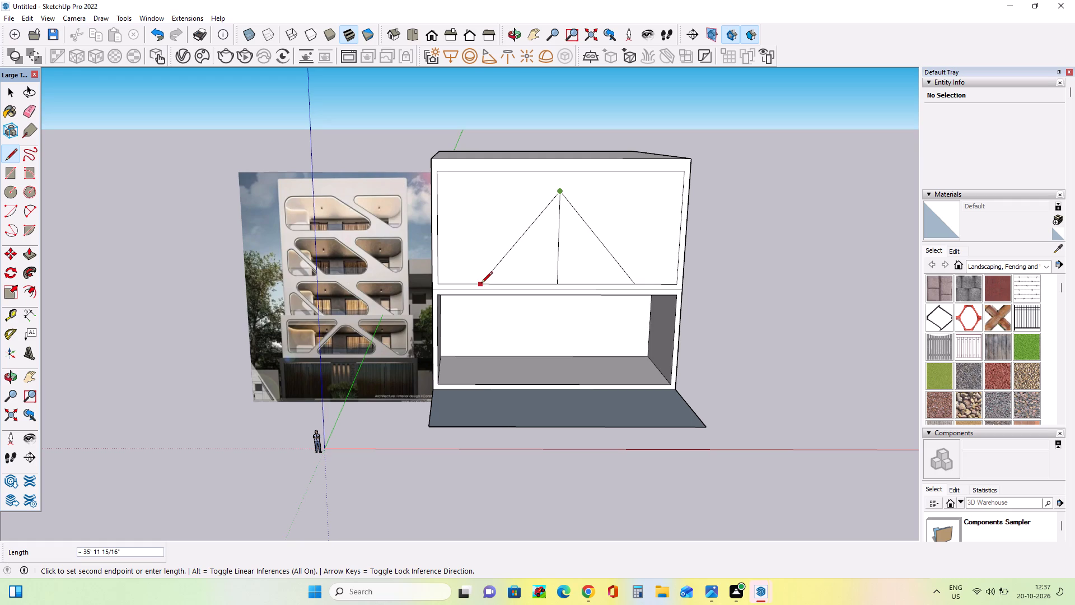
click(481, 284)
middle_drag(599, 292, 603, 305)
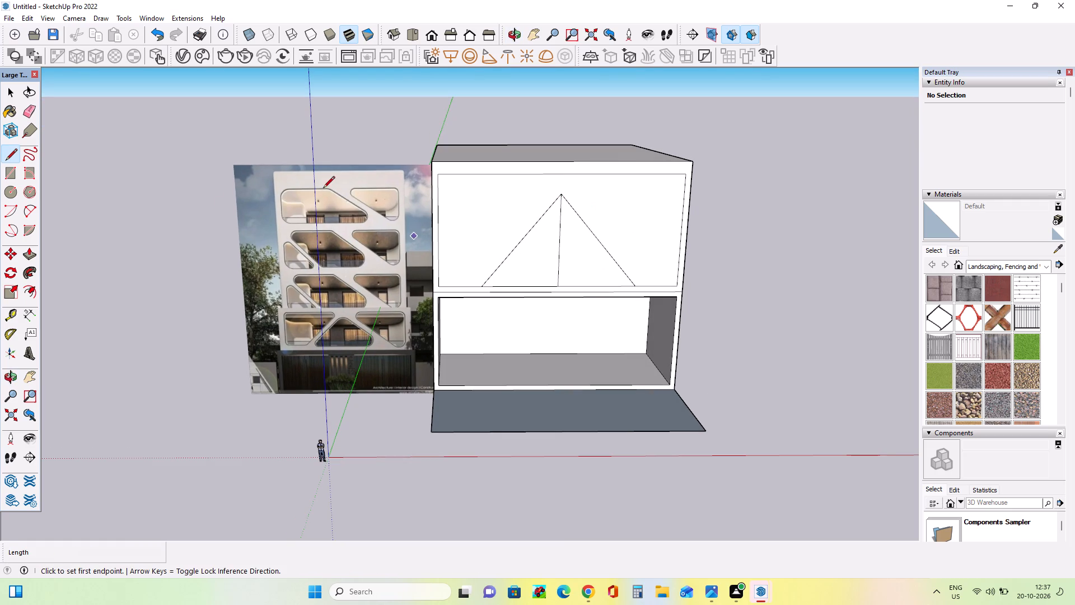
click(28, 110)
drag(557, 245, 566, 249)
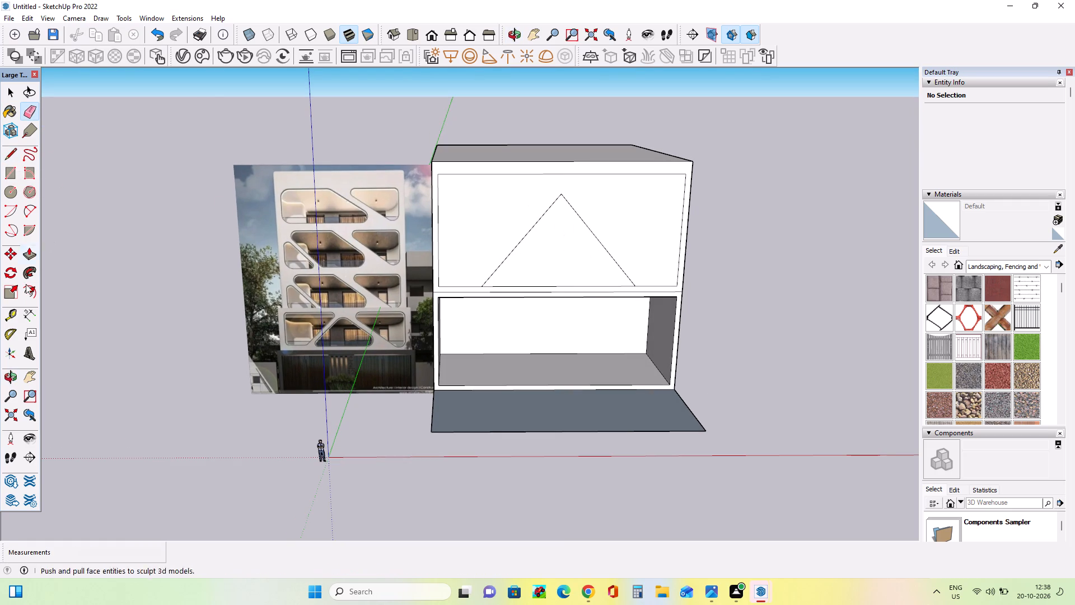
Offset the triangle's outline inward to form a narrow border on the upper panel.
click(31, 288)
click(546, 263)
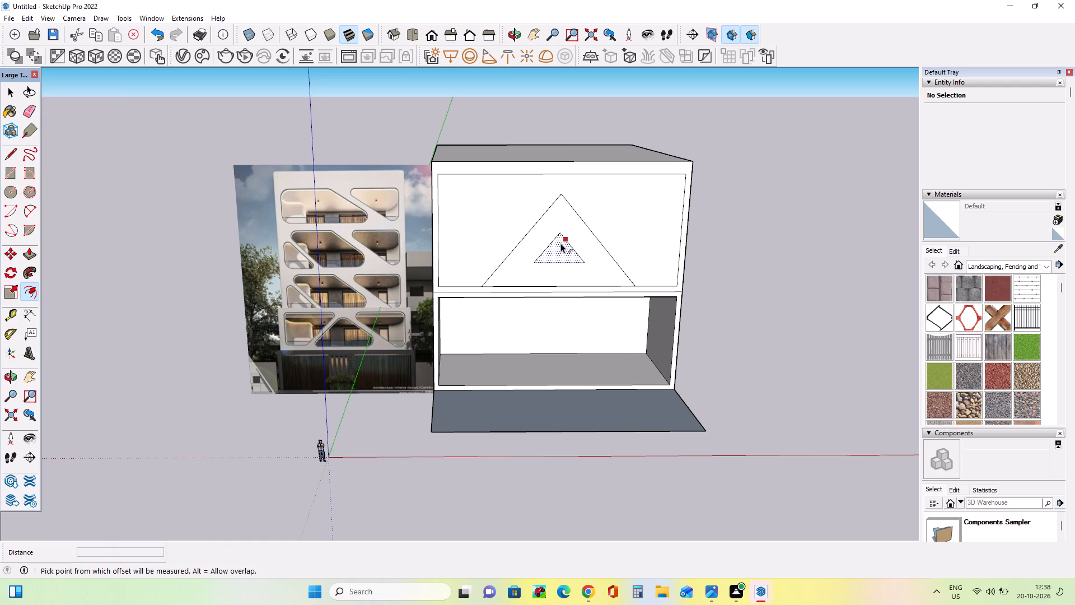
key(ctrl+z)
drag(560, 261, 548, 258)
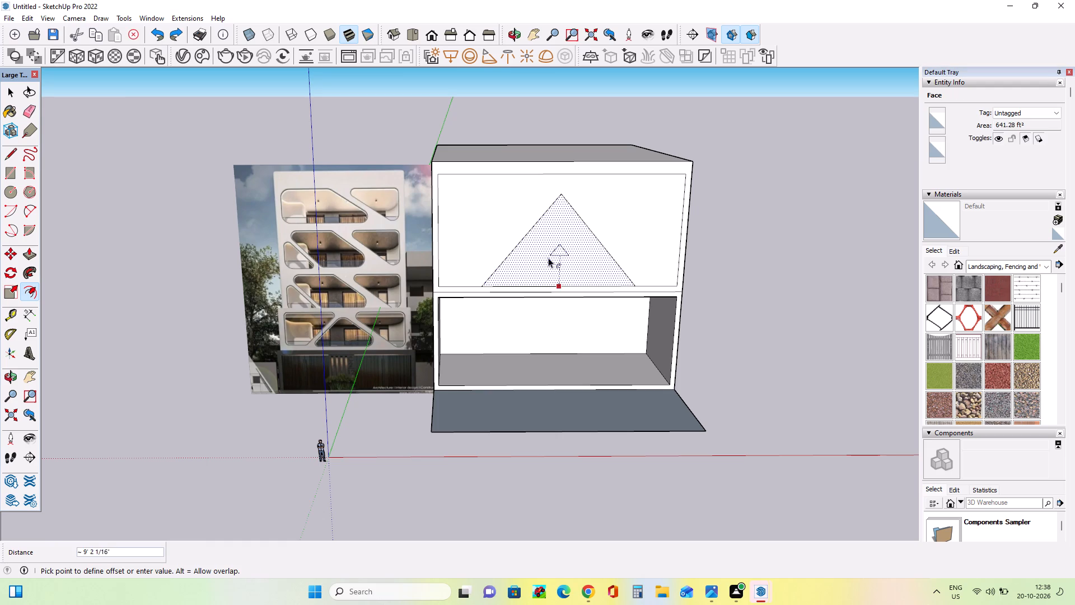
drag(548, 258, 493, 280)
drag(493, 280, 487, 282)
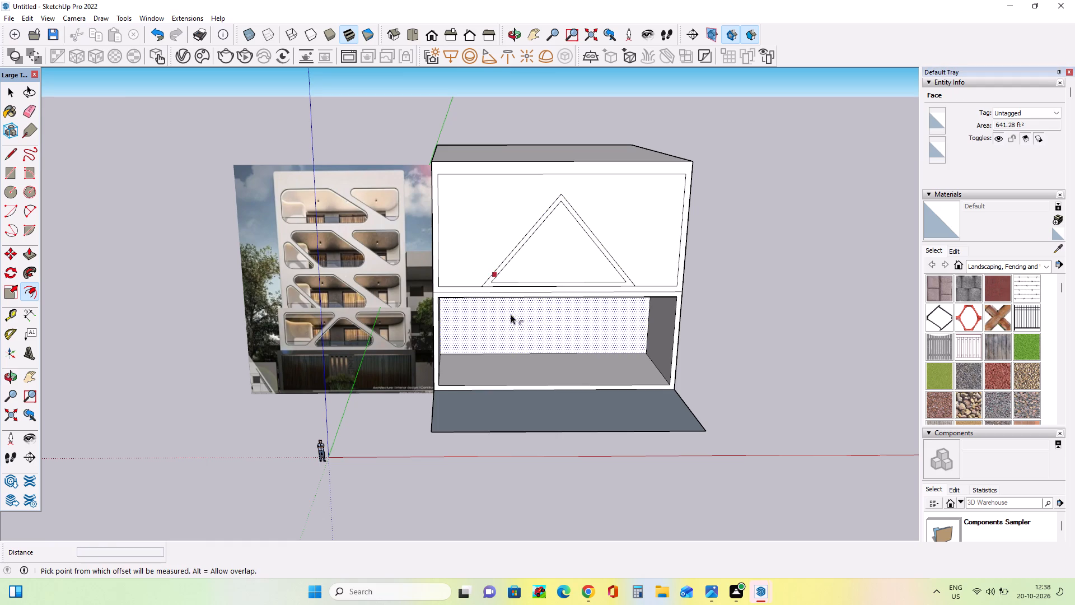
middle_click(535, 305)
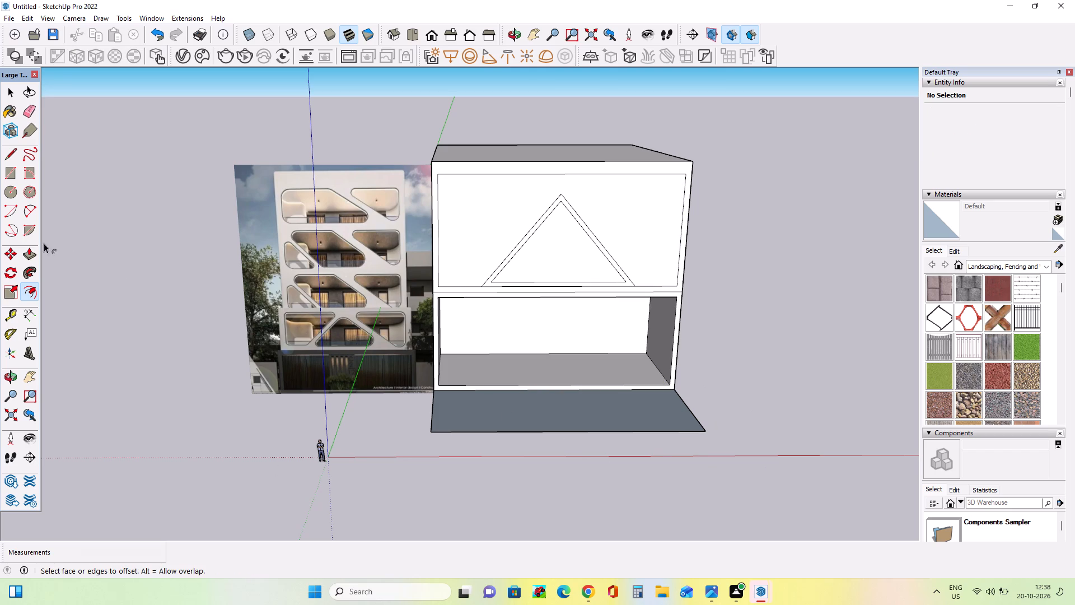
Round the inner triangle's lower-left corner with a two-point arc of about 2' 4" radius.
click(31, 211)
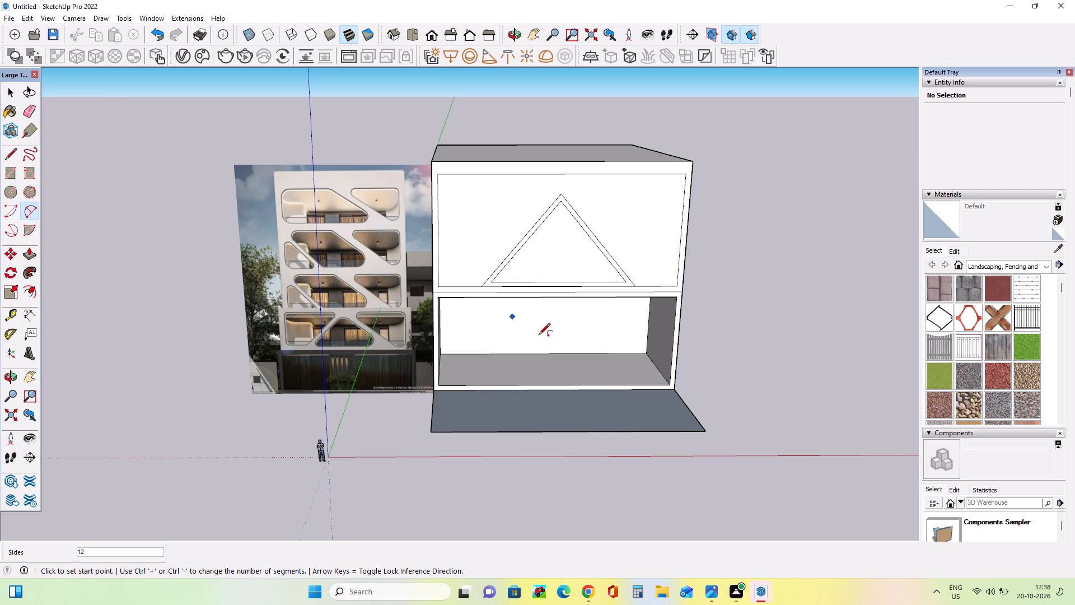
scroll(497, 291, up, 6)
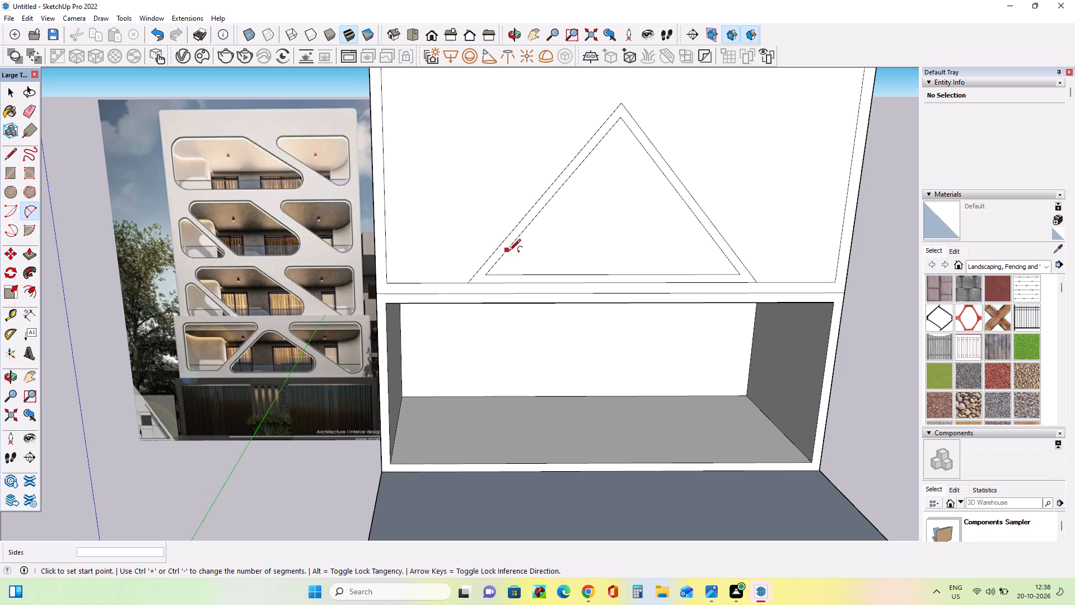
click(509, 252)
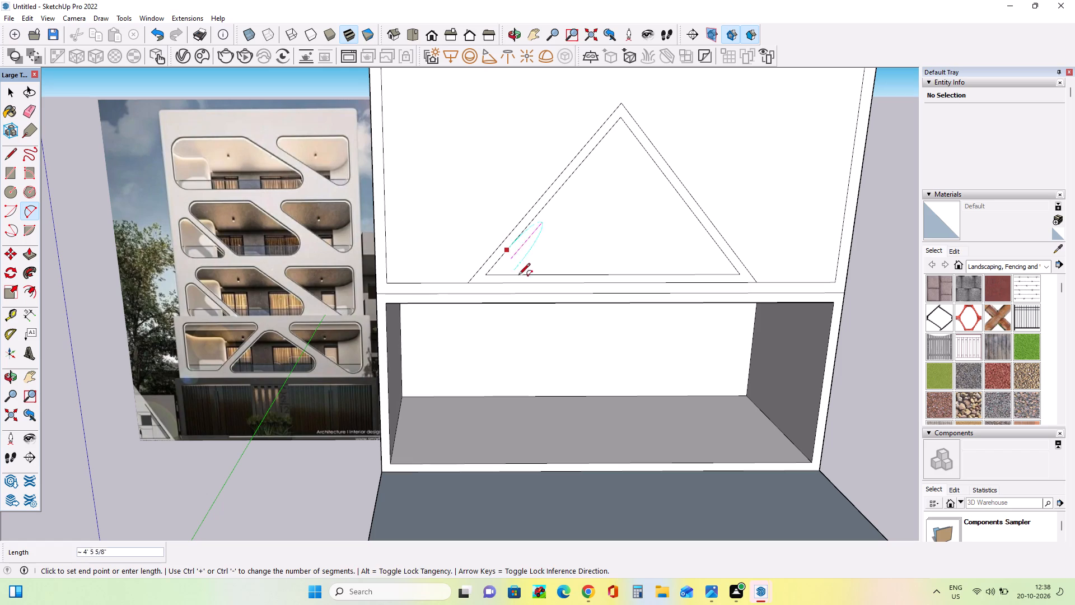
click(521, 276)
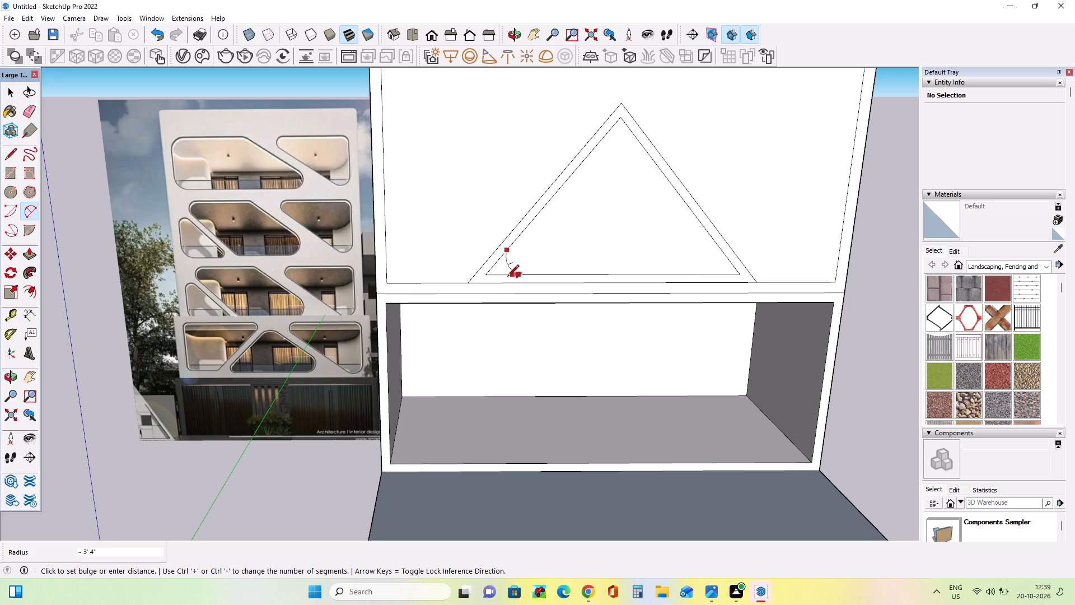
scroll(506, 277, up, 11)
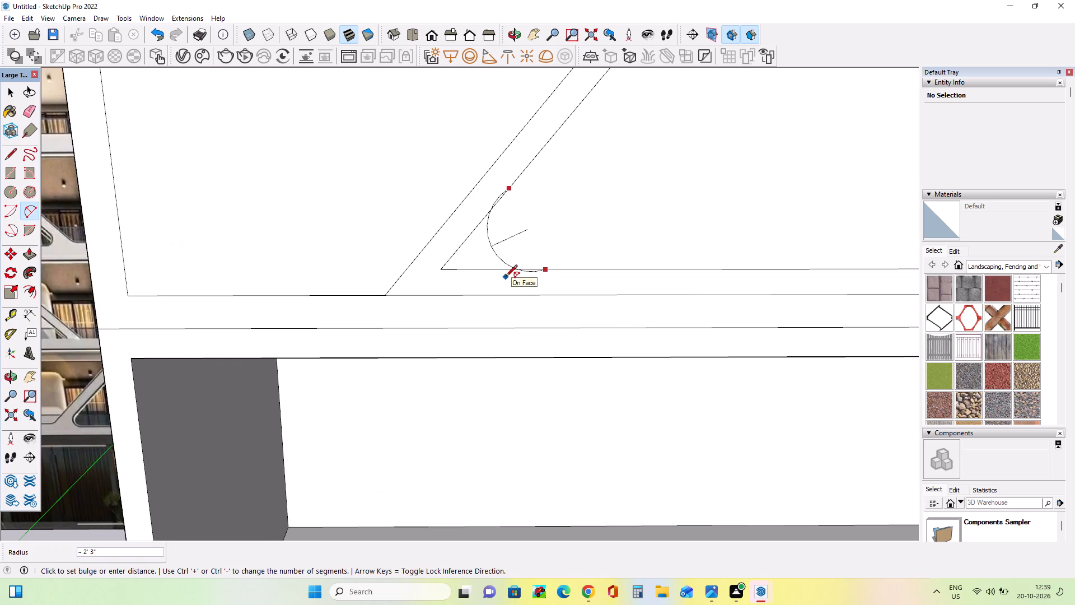
click(508, 269)
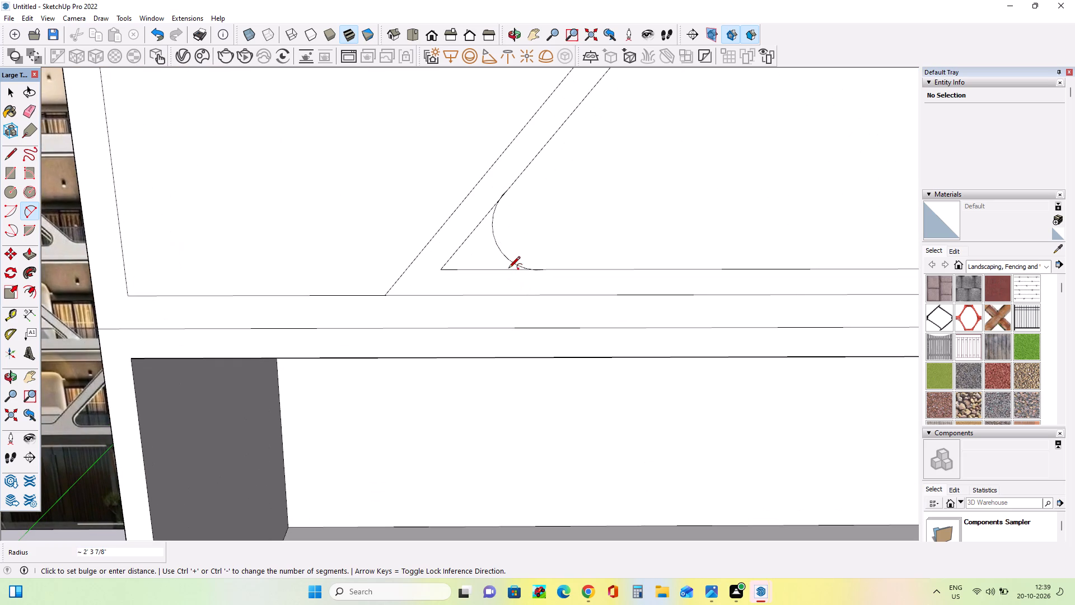
middle_drag(446, 295, 446, 311)
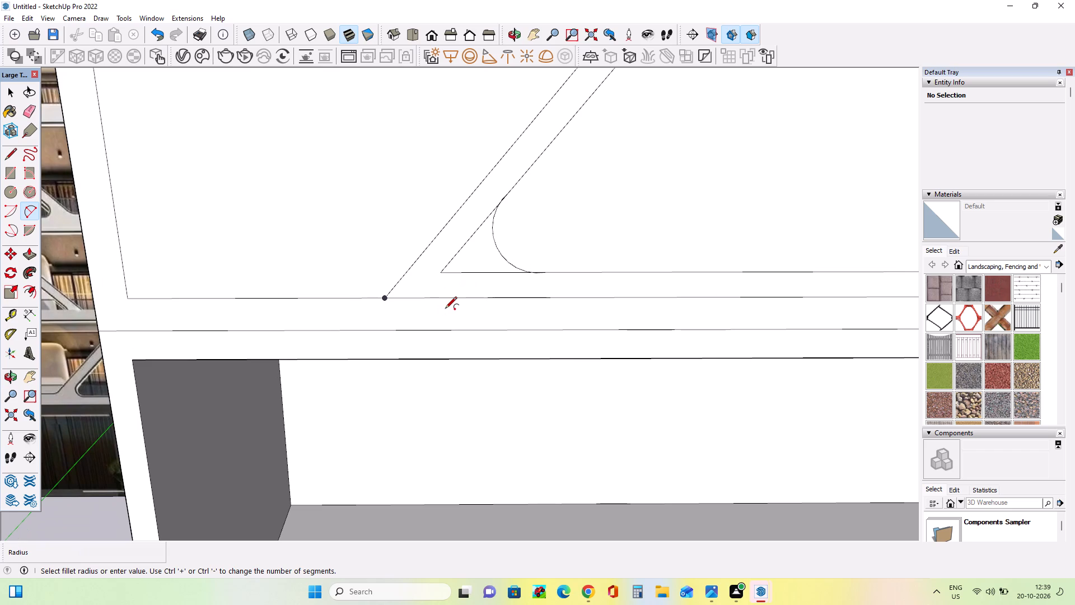
Erase the leftover corner segments outside the arc at the inner triangle's lower-left corner.
click(30, 113)
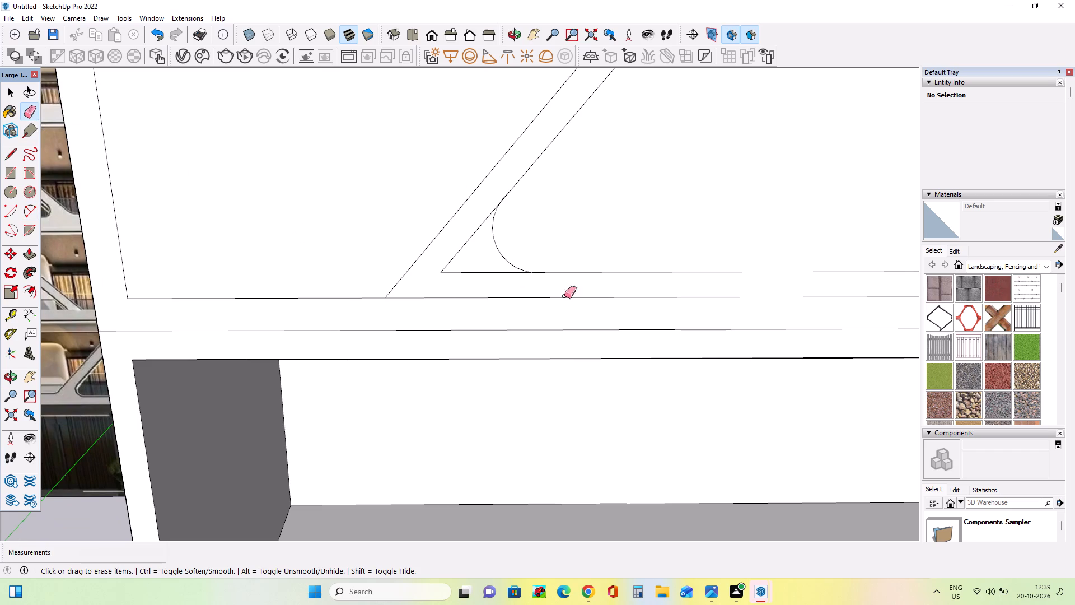
drag(472, 231, 481, 269)
click(479, 275)
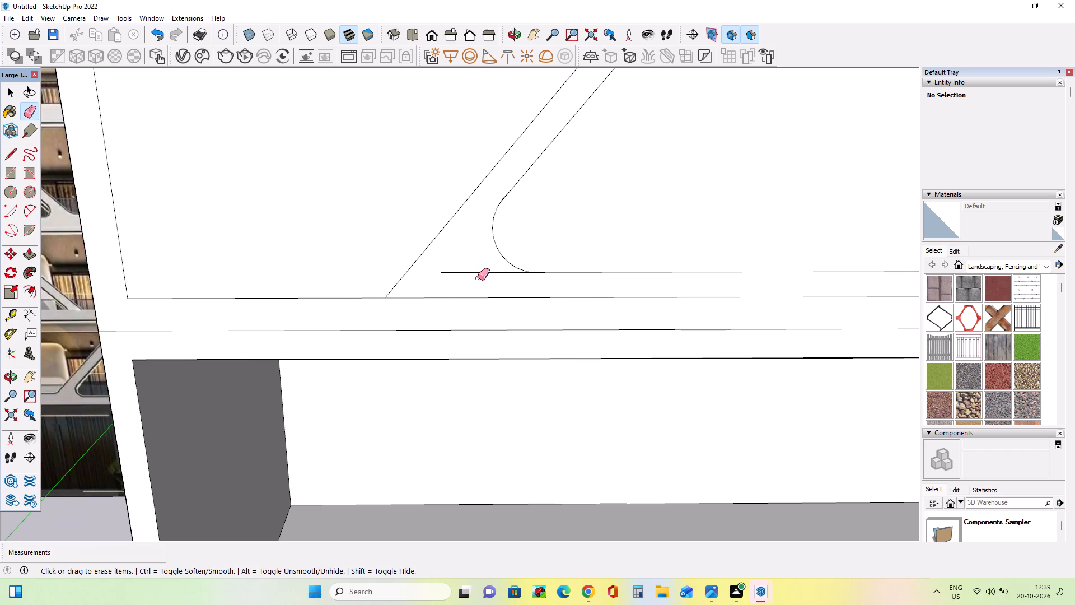
click(473, 274)
scroll(437, 270, down, 9)
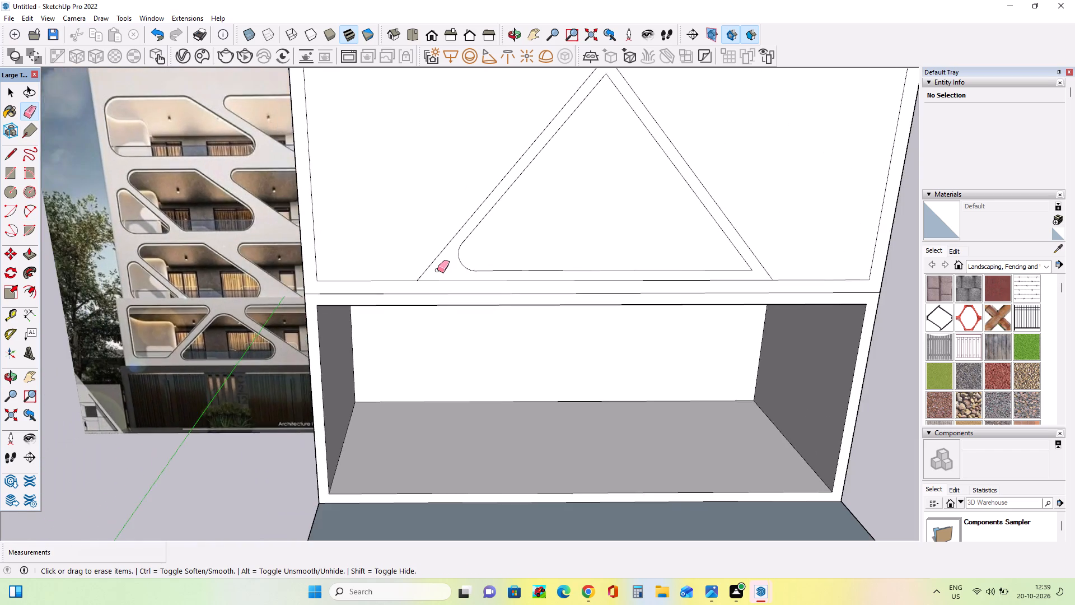
scroll(437, 270, down, 3)
Round the inner triangle's lower-right corner with a two-point arc of about 2' 7" radius.
middle_drag(534, 295, 443, 309)
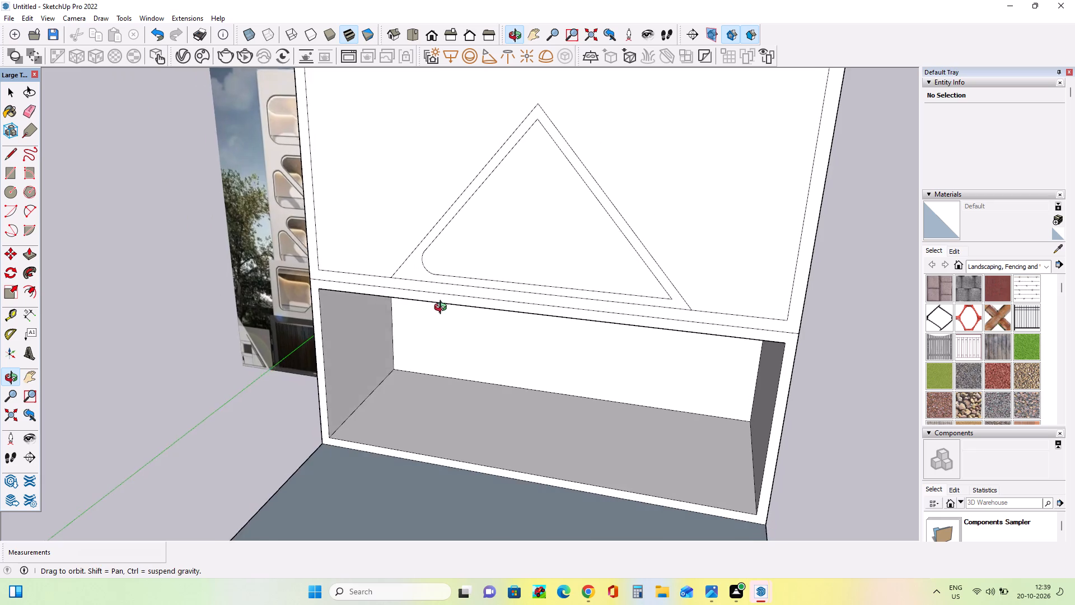
middle_drag(443, 309, 494, 292)
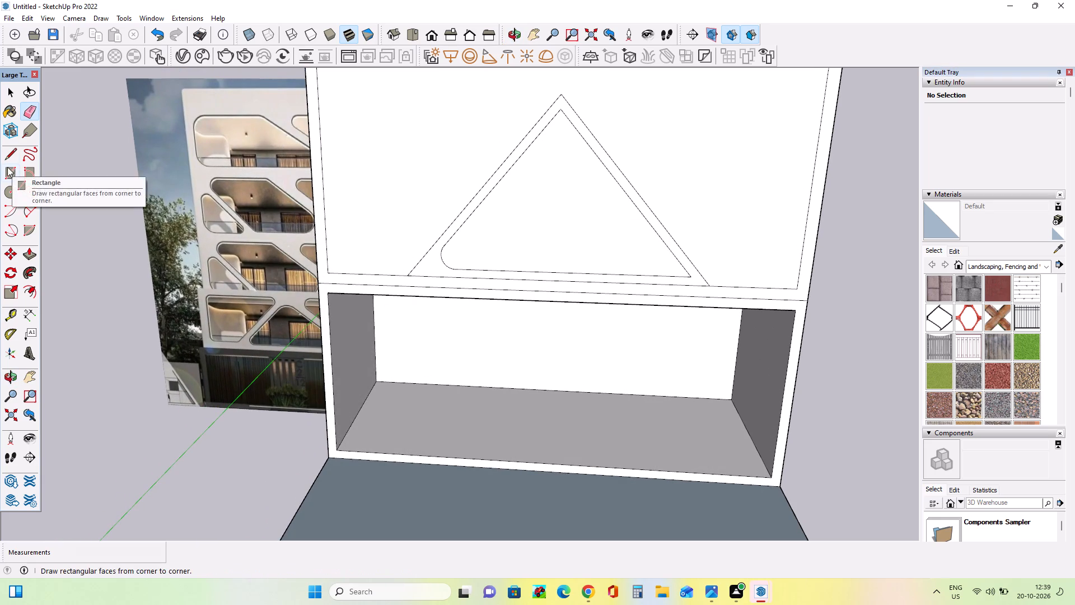
click(29, 213)
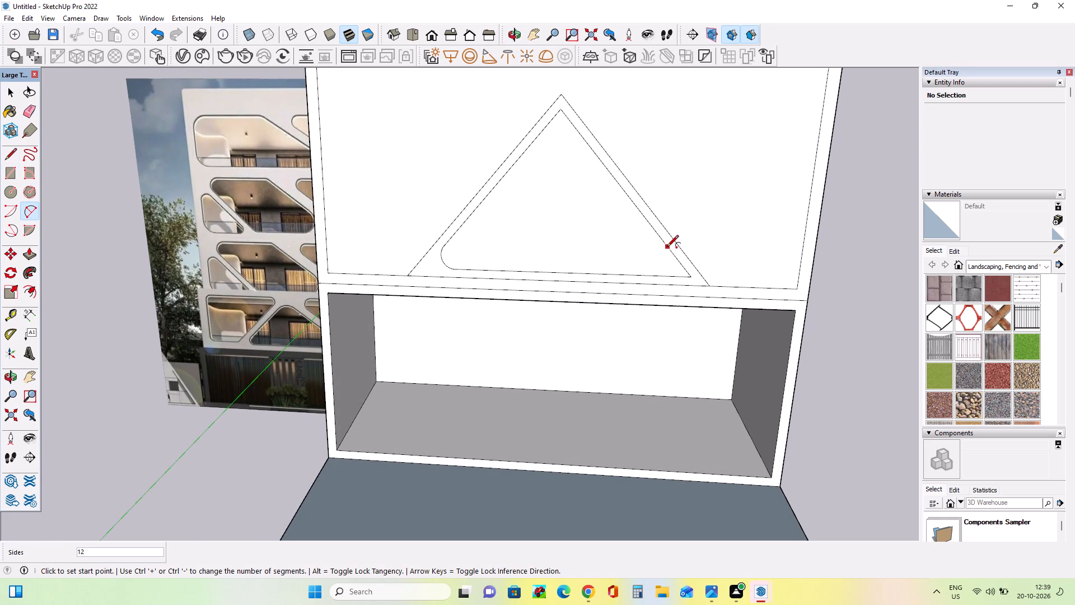
click(667, 248)
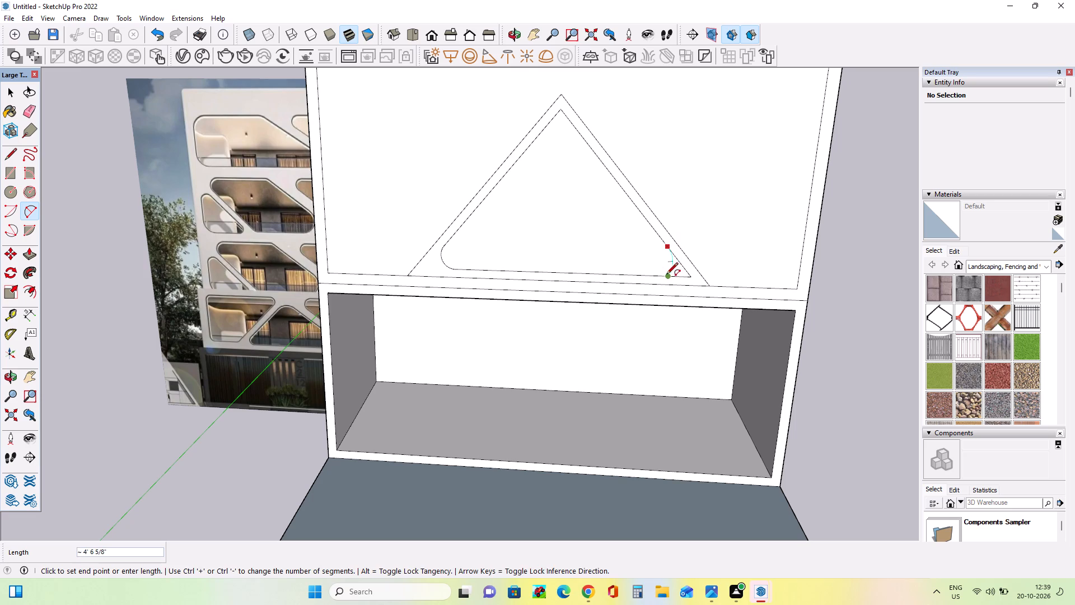
click(652, 274)
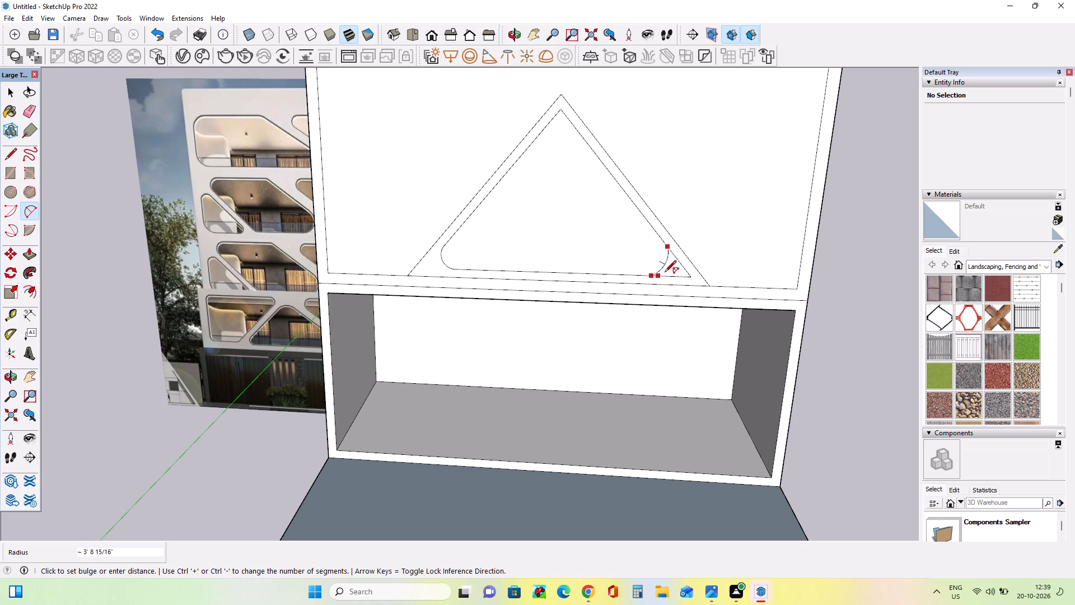
scroll(679, 266, up, 6)
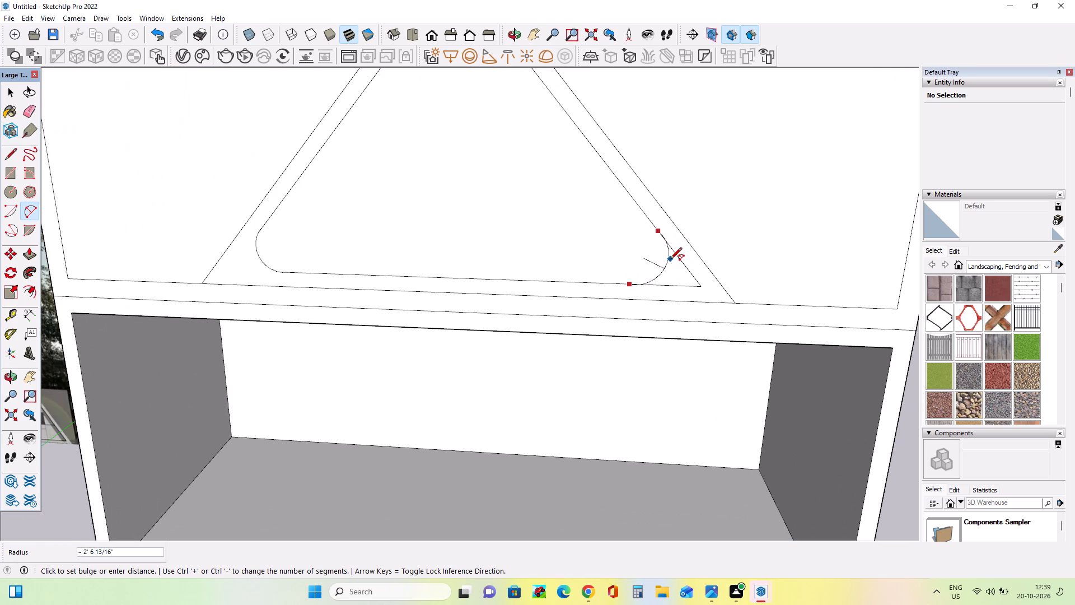
click(670, 260)
Erase the leftover corner segments outside the arc at the inner triangle's lower-right corner.
middle_drag(675, 286, 755, 259)
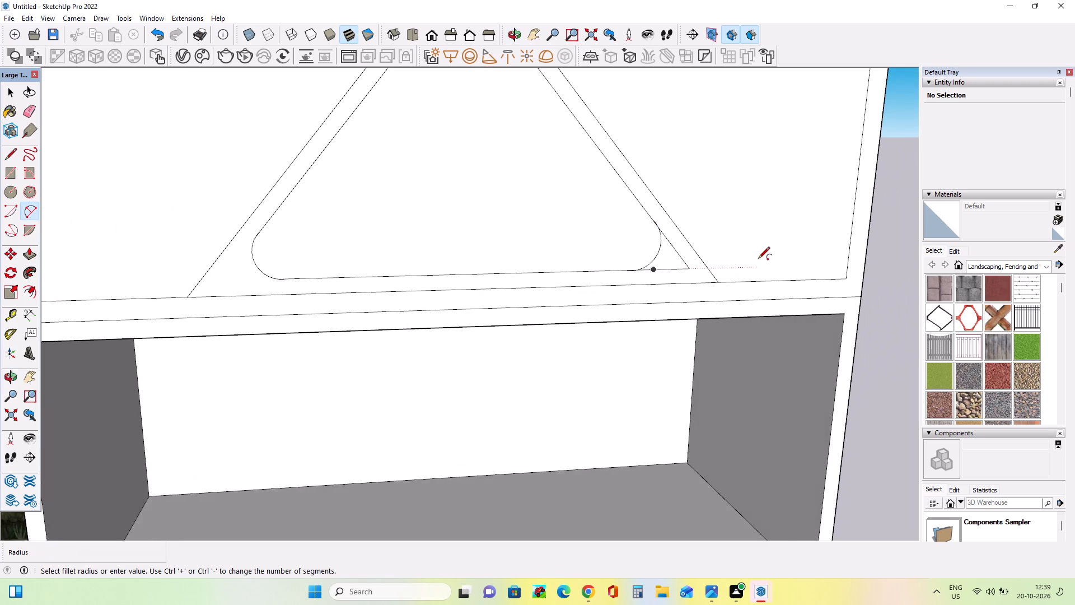
scroll(758, 259, down, 2)
click(32, 110)
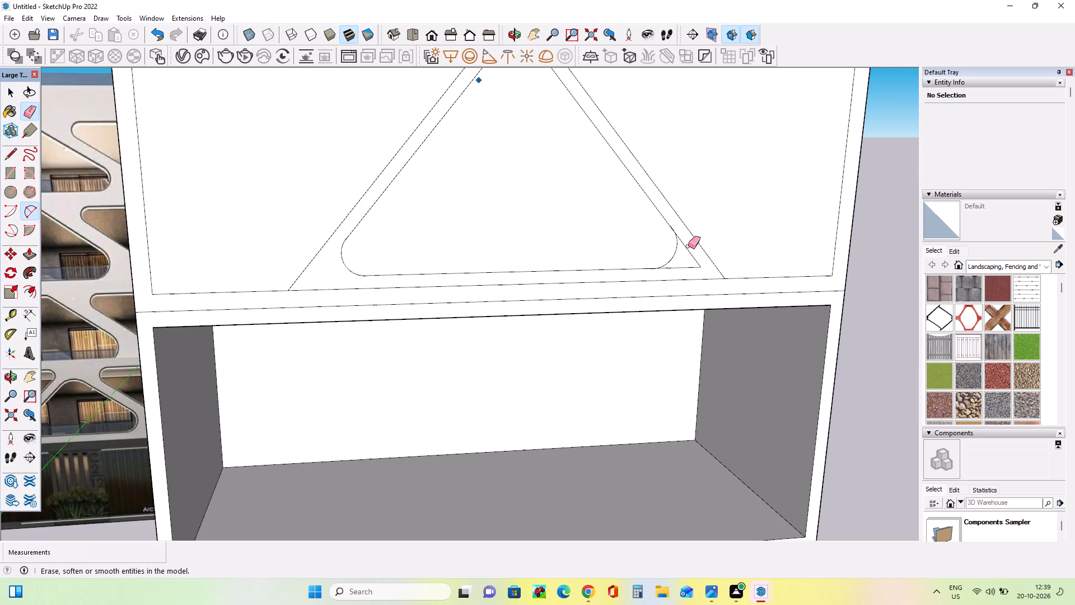
drag(690, 242, 682, 269)
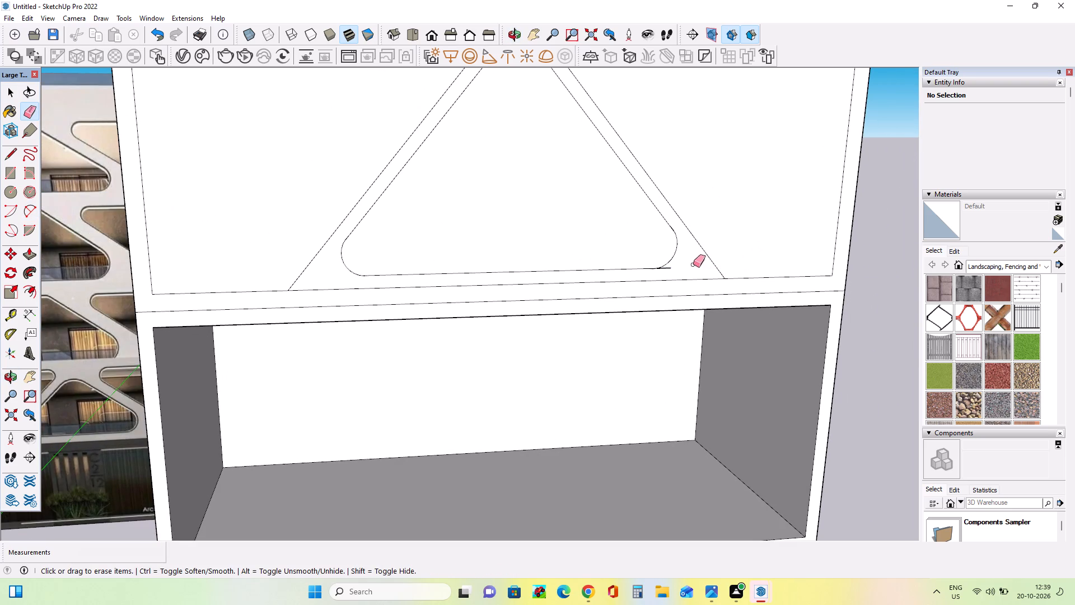
click(668, 270)
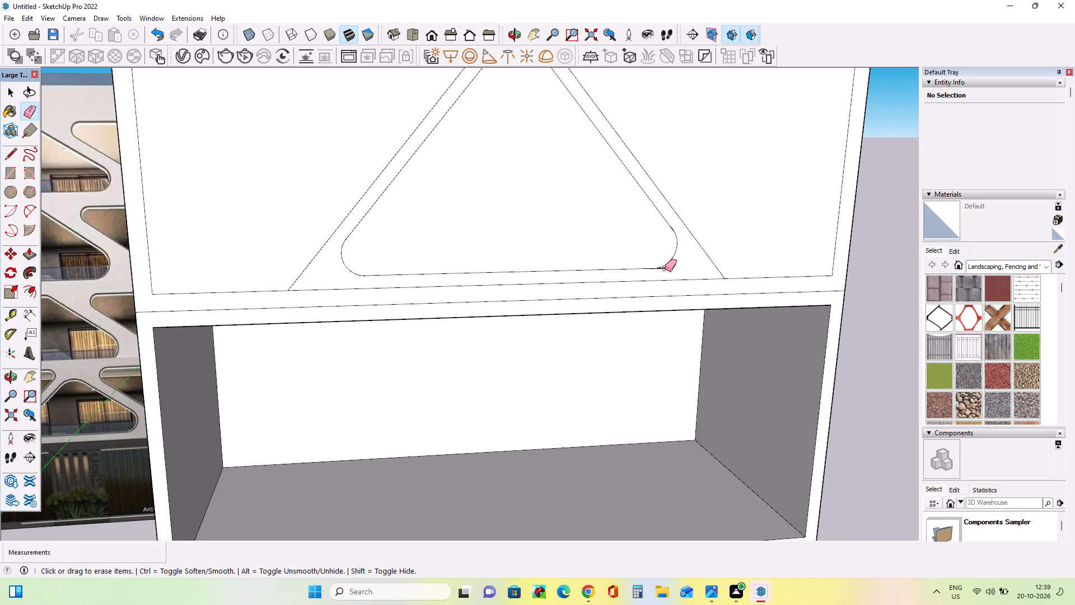
click(666, 268)
Erase the small stray slivers where the lower-right arc meets the inner triangle's sloping side and base.
middle_drag(688, 268, 641, 264)
scroll(641, 264, down, 7)
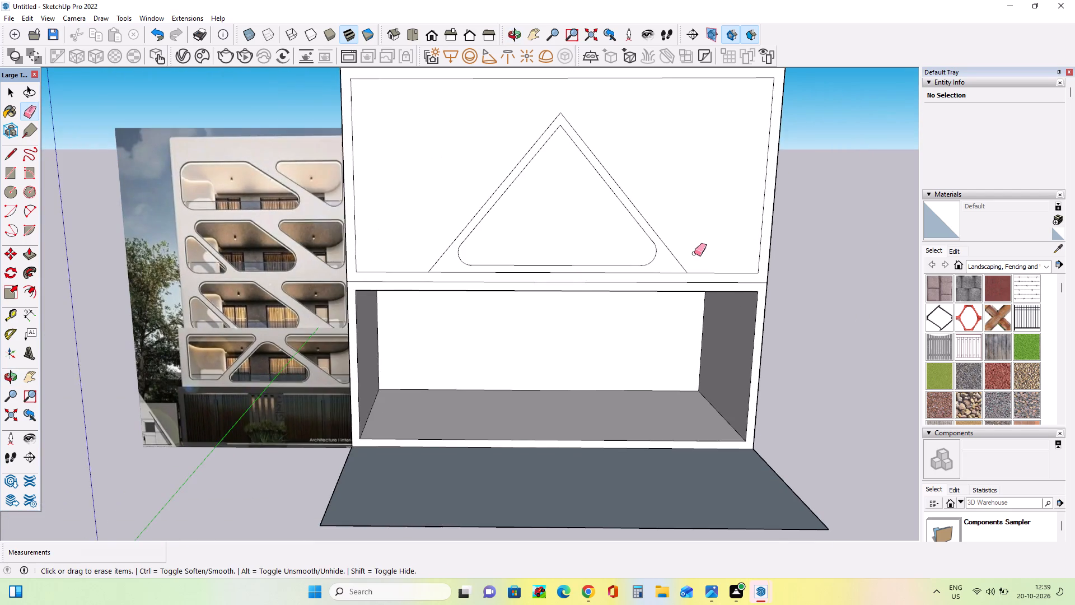
middle_drag(689, 257, 660, 259)
scroll(656, 243, up, 7)
scroll(650, 255, down, 1)
scroll(650, 255, up, 5)
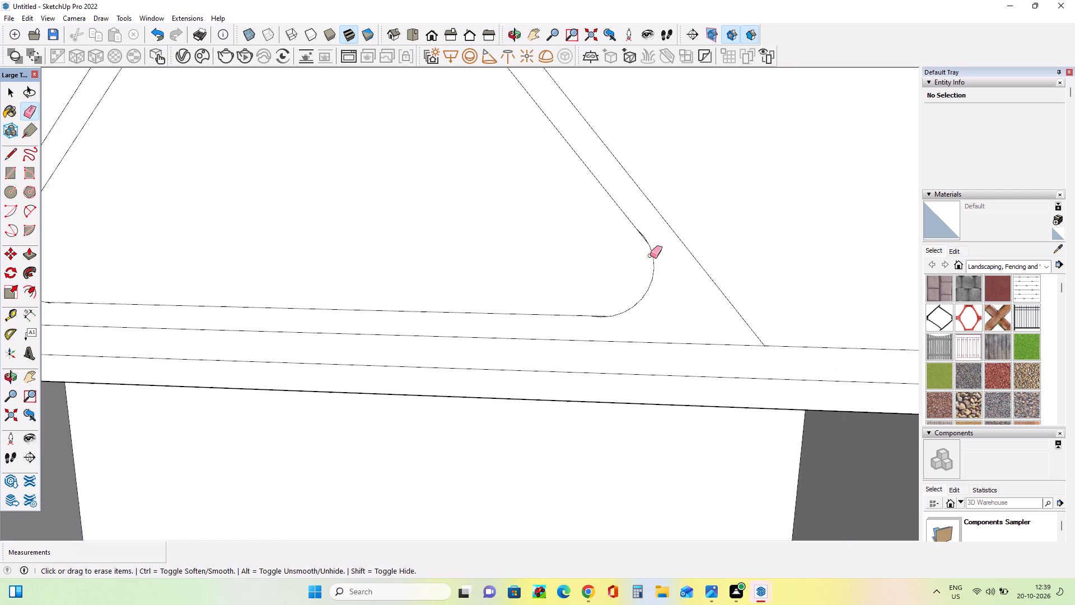
scroll(650, 255, up, 3)
scroll(650, 255, down, 1)
scroll(650, 255, up, 15)
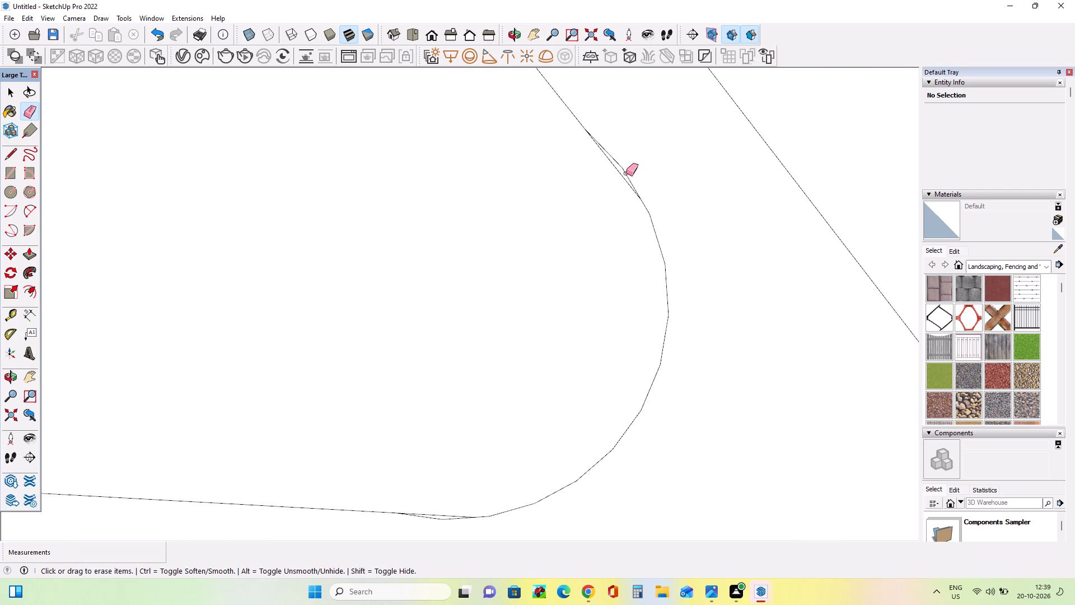
click(626, 173)
scroll(681, 234, down, 7)
scroll(549, 415, up, 1)
scroll(549, 415, down, 1)
scroll(549, 415, up, 5)
scroll(538, 405, down, 1)
scroll(538, 405, up, 2)
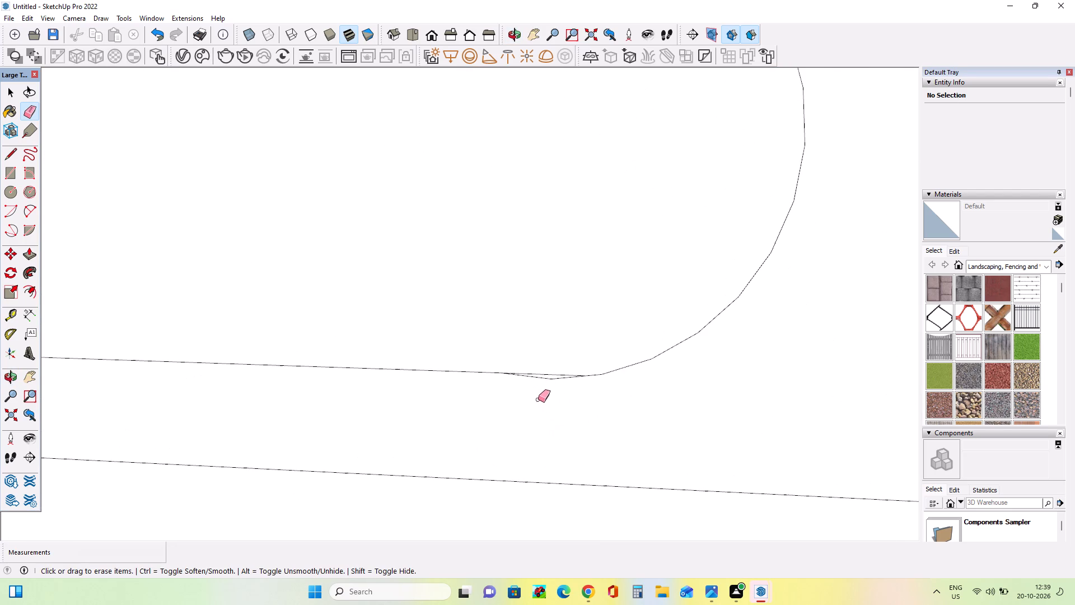
click(554, 379)
scroll(559, 410, down, 10)
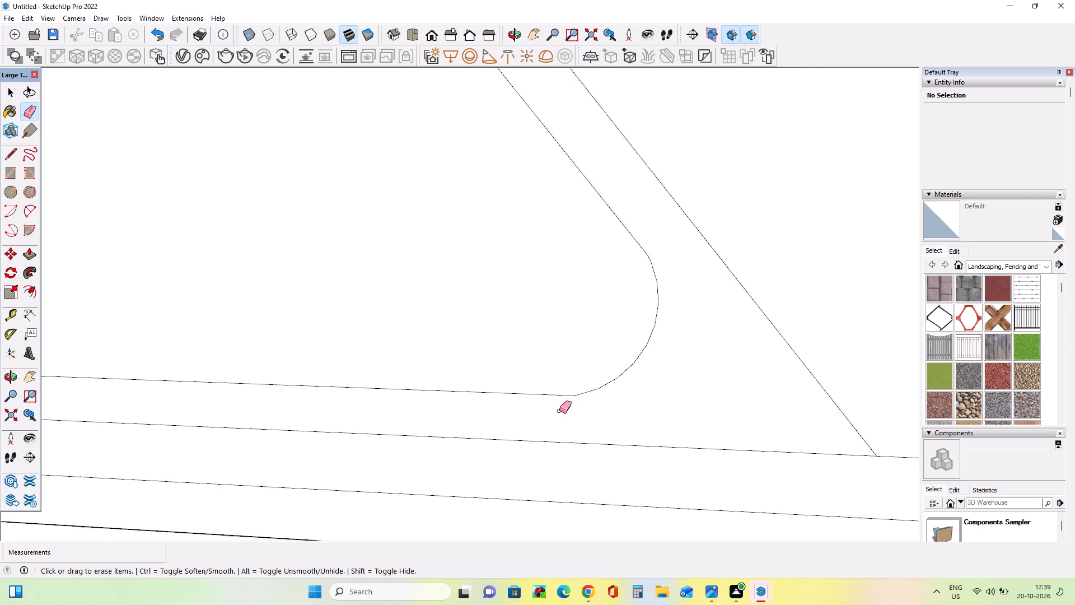
Erase the two sloping sides of the outer triangle, leaving only the rounded inner triangle on the upper panel.
scroll(559, 411, down, 13)
scroll(559, 411, up, 1)
scroll(559, 411, down, 11)
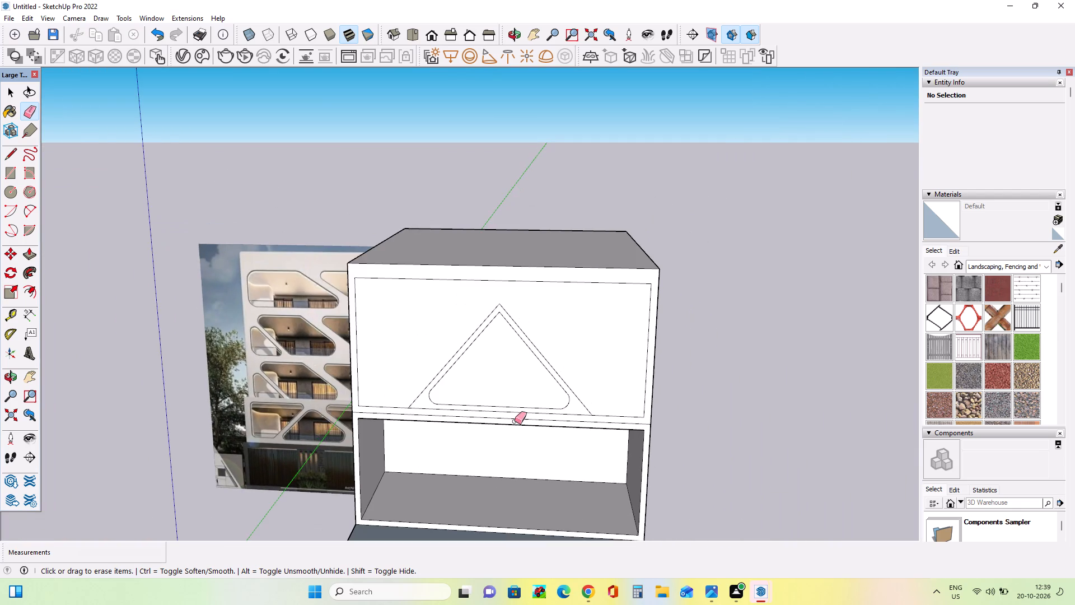
middle_drag(525, 412, 603, 360)
scroll(490, 393, up, 4)
middle_drag(623, 375, 594, 395)
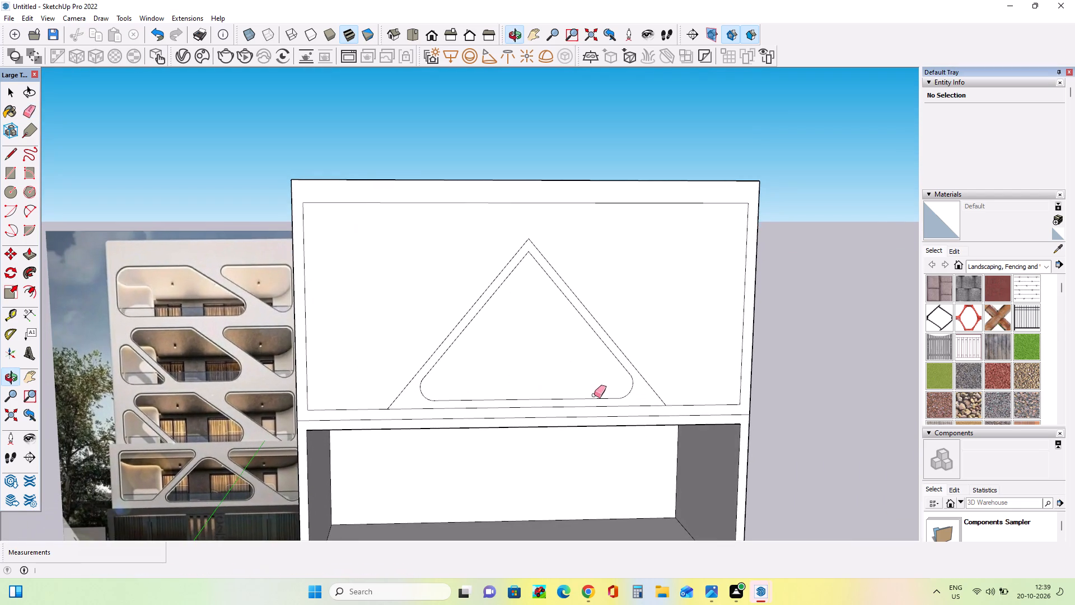
scroll(467, 399, up, 1)
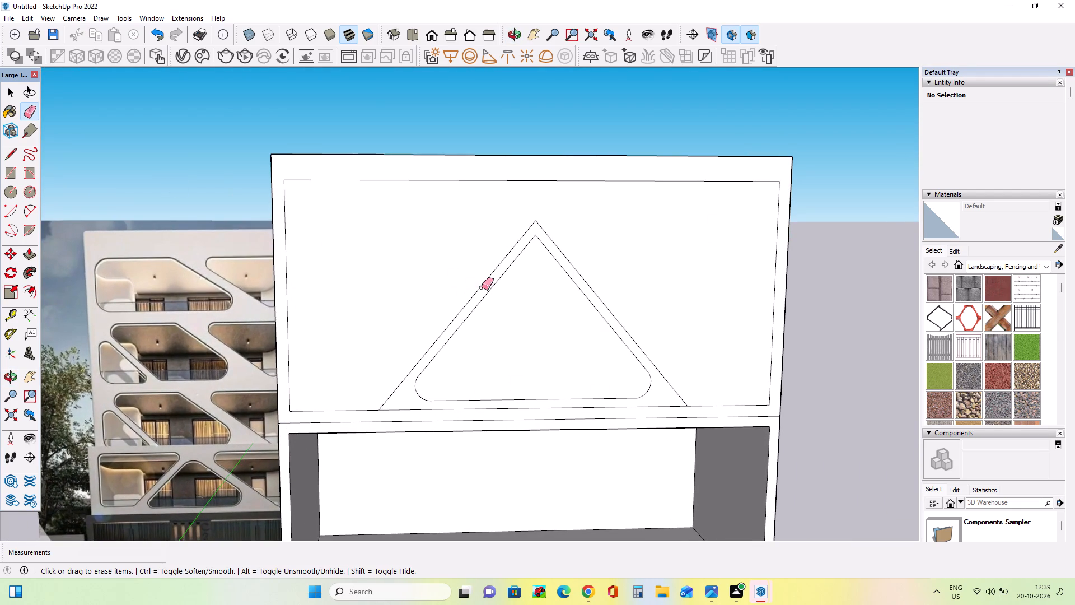
click(481, 287)
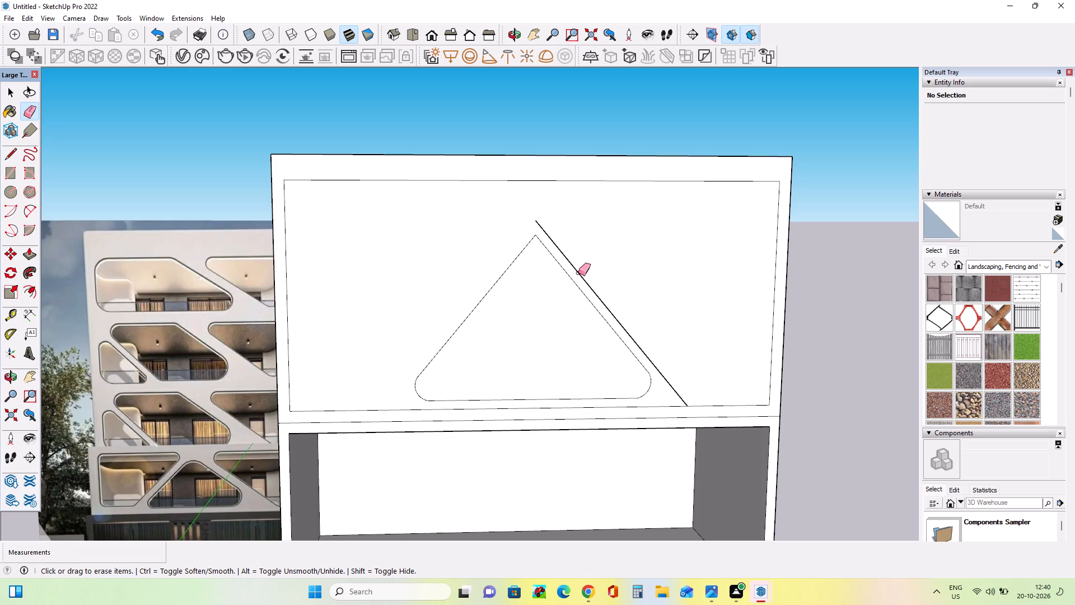
click(578, 272)
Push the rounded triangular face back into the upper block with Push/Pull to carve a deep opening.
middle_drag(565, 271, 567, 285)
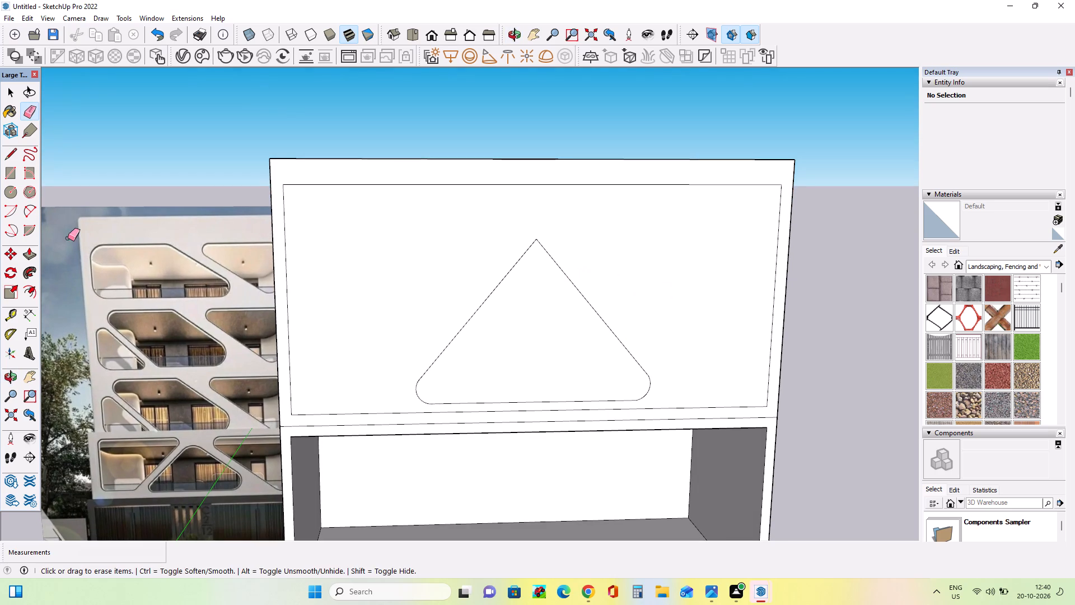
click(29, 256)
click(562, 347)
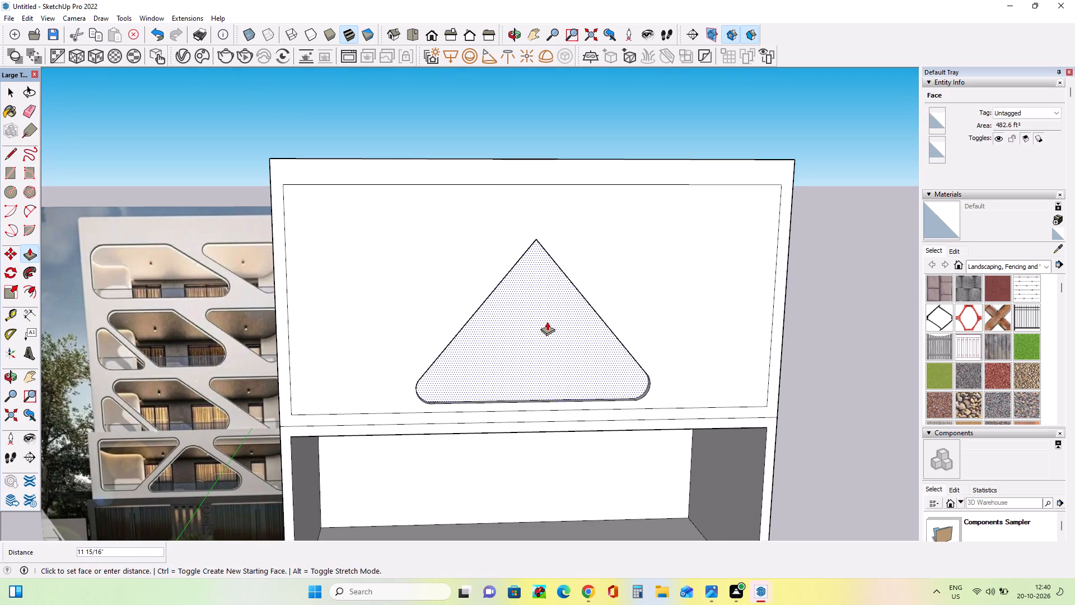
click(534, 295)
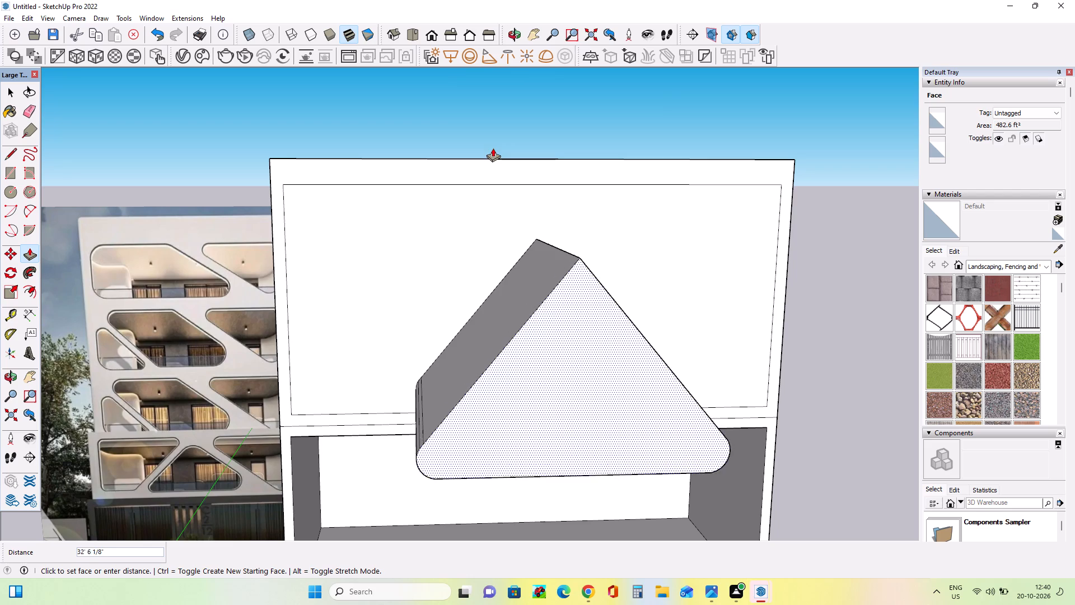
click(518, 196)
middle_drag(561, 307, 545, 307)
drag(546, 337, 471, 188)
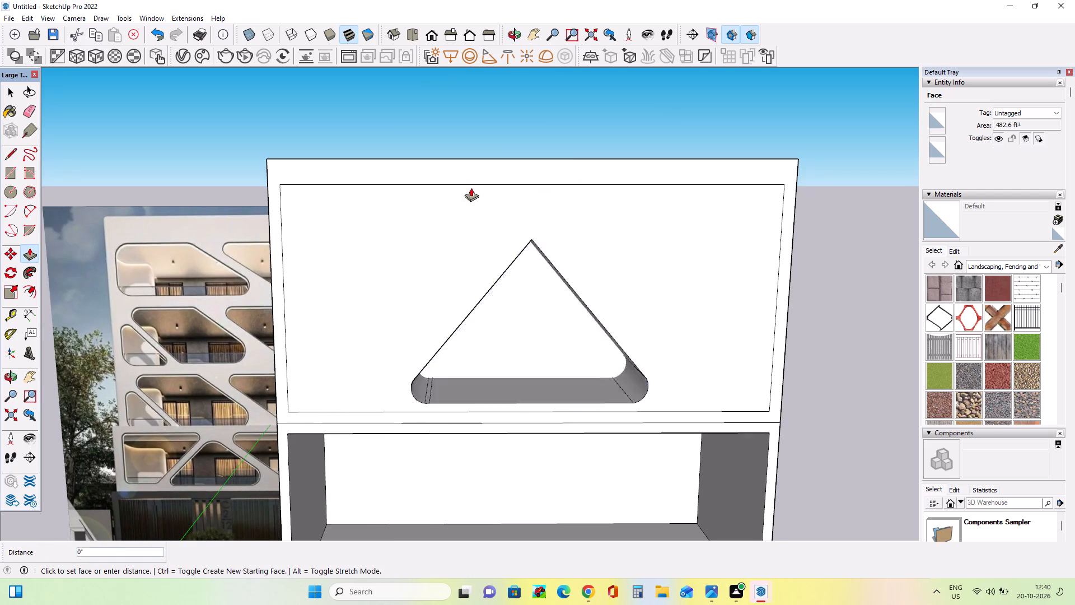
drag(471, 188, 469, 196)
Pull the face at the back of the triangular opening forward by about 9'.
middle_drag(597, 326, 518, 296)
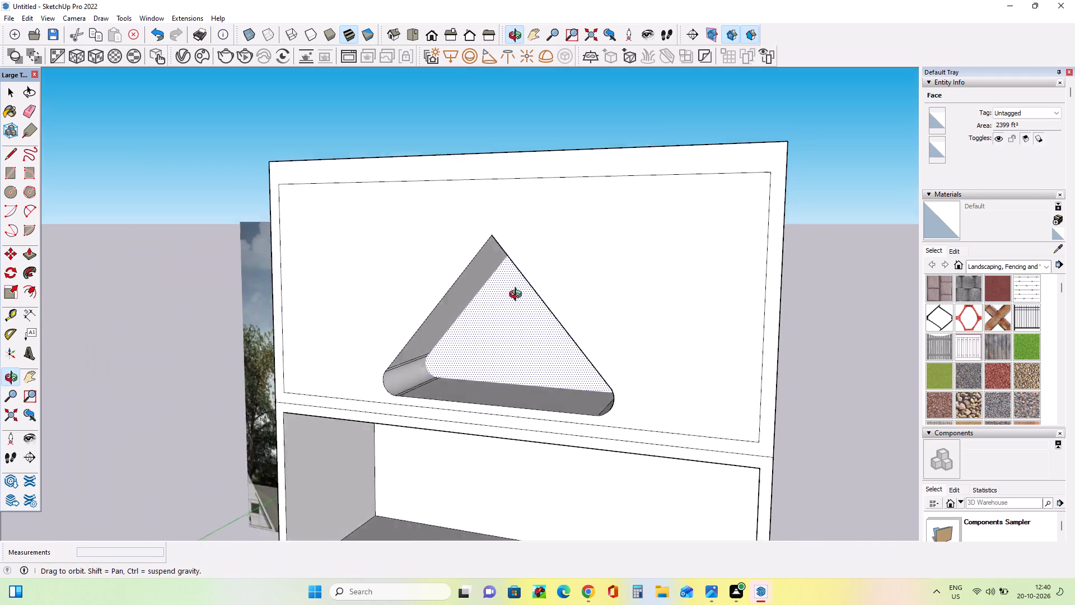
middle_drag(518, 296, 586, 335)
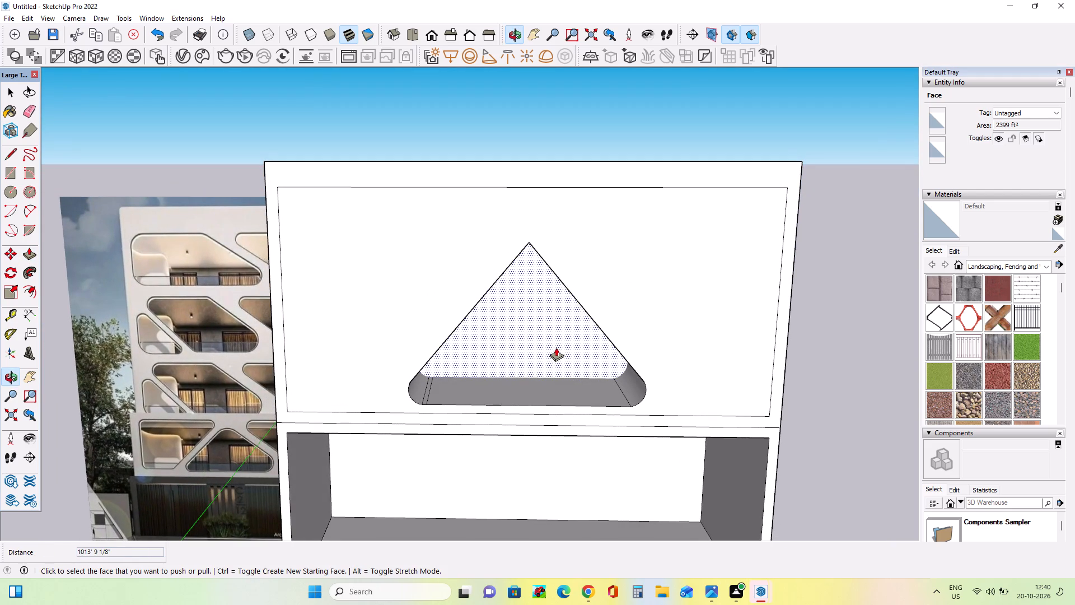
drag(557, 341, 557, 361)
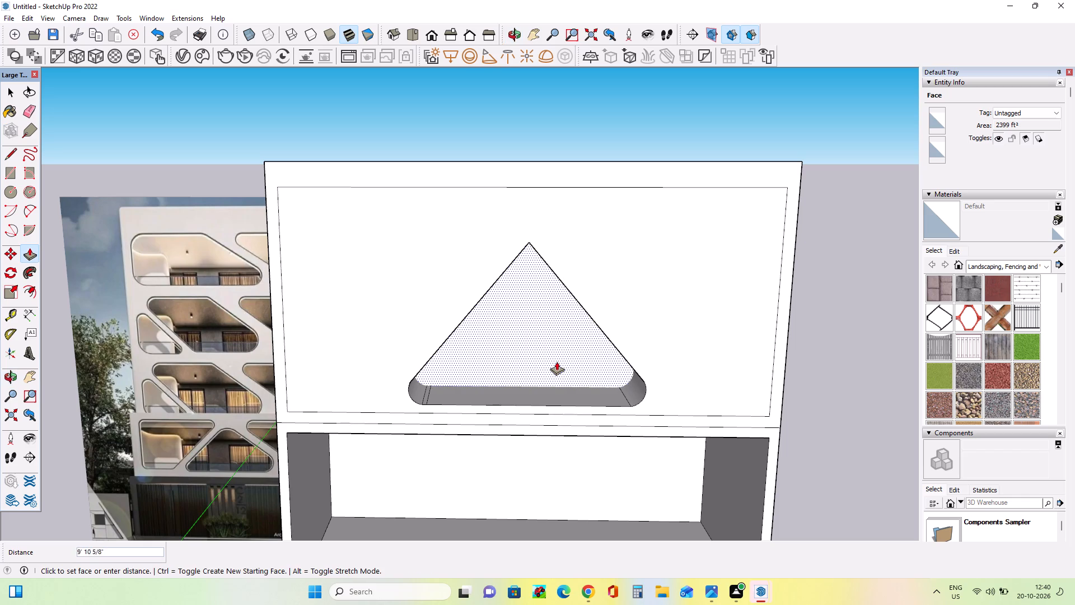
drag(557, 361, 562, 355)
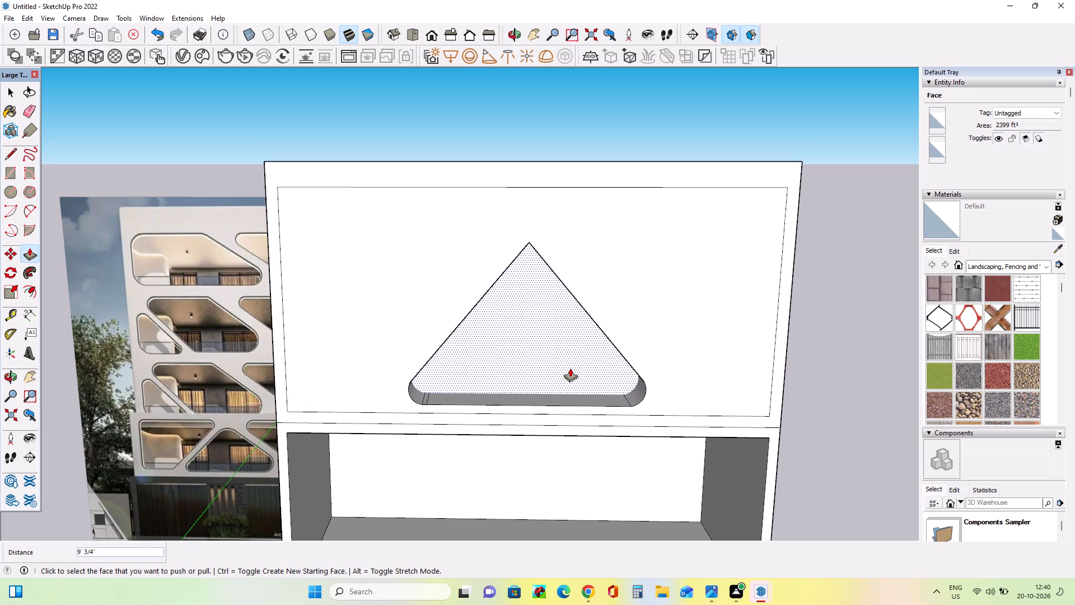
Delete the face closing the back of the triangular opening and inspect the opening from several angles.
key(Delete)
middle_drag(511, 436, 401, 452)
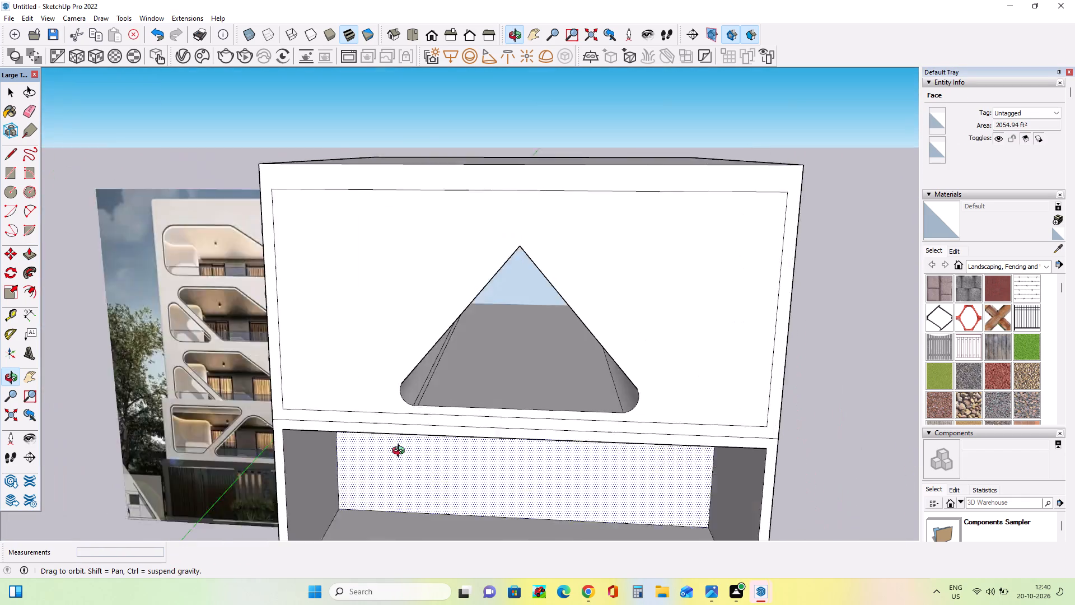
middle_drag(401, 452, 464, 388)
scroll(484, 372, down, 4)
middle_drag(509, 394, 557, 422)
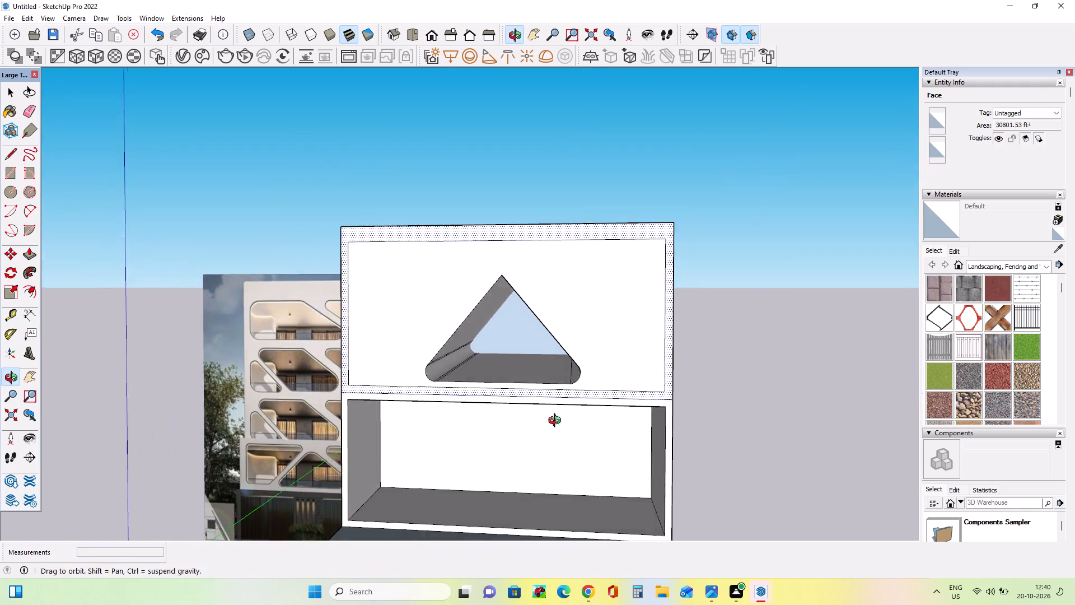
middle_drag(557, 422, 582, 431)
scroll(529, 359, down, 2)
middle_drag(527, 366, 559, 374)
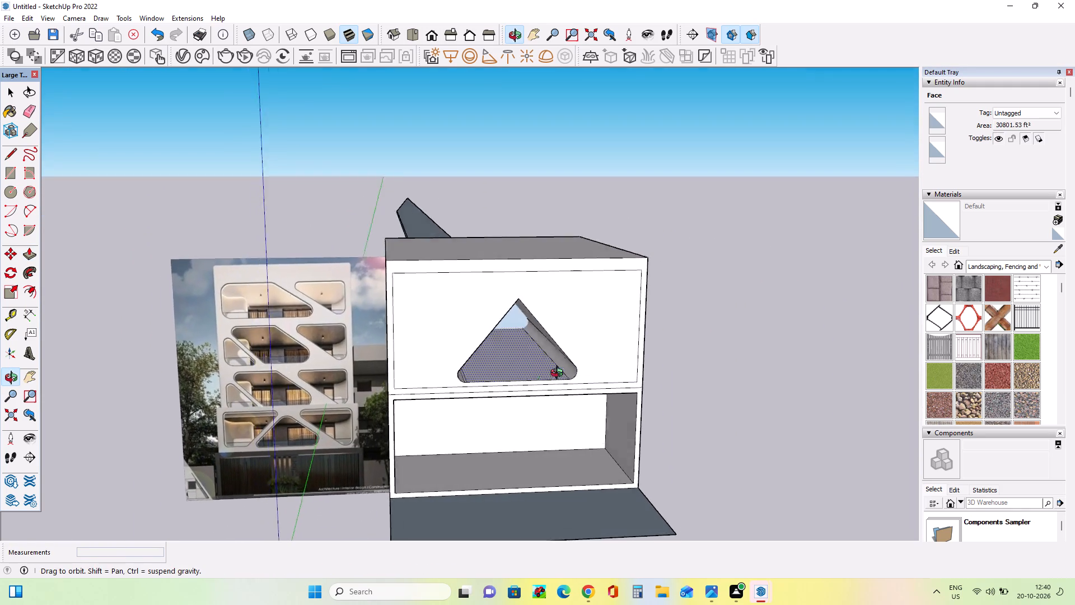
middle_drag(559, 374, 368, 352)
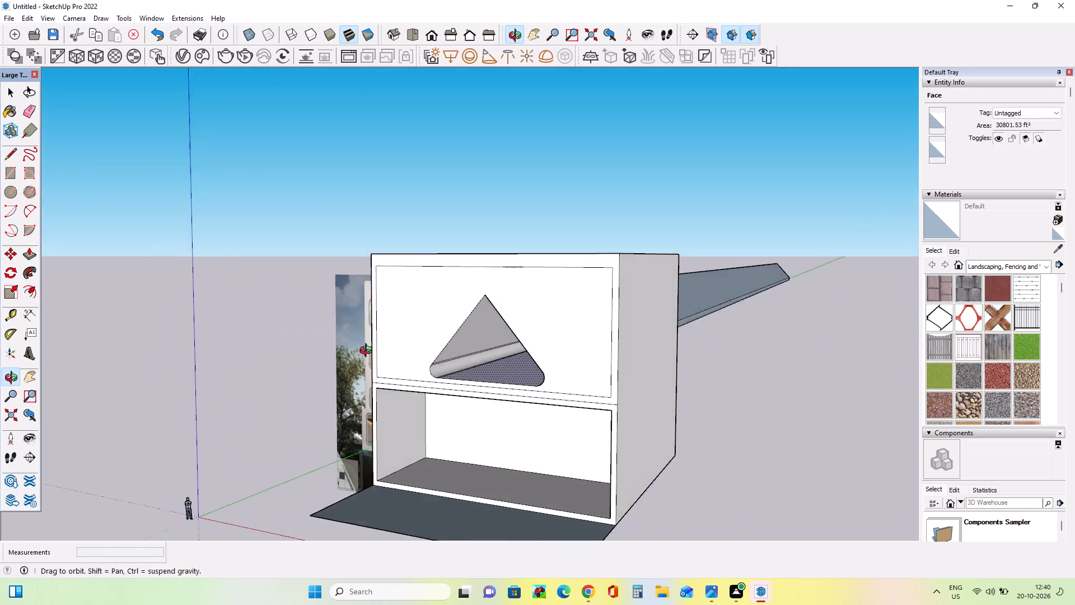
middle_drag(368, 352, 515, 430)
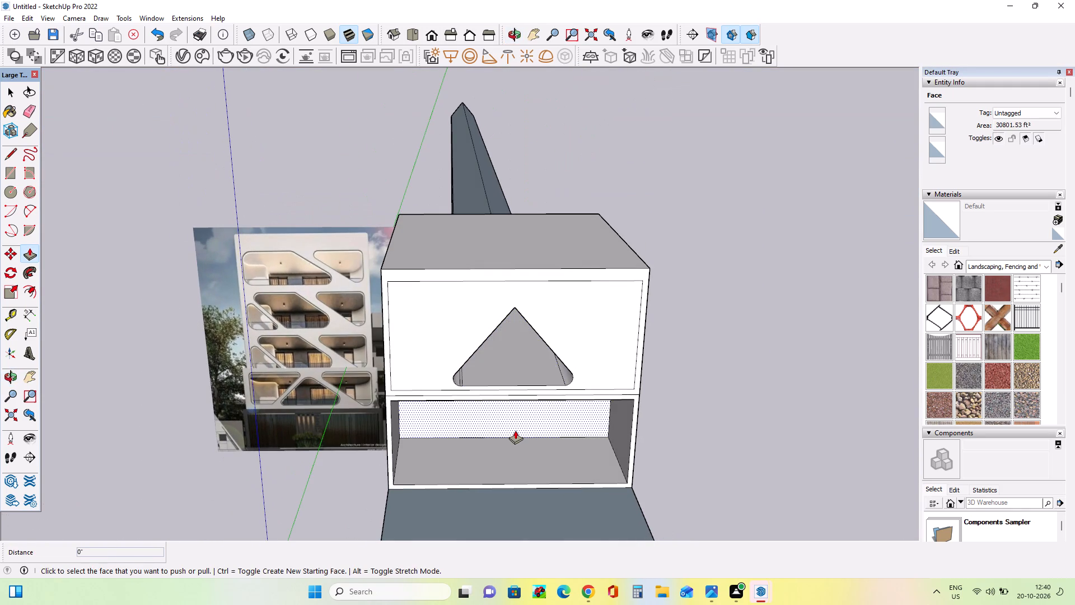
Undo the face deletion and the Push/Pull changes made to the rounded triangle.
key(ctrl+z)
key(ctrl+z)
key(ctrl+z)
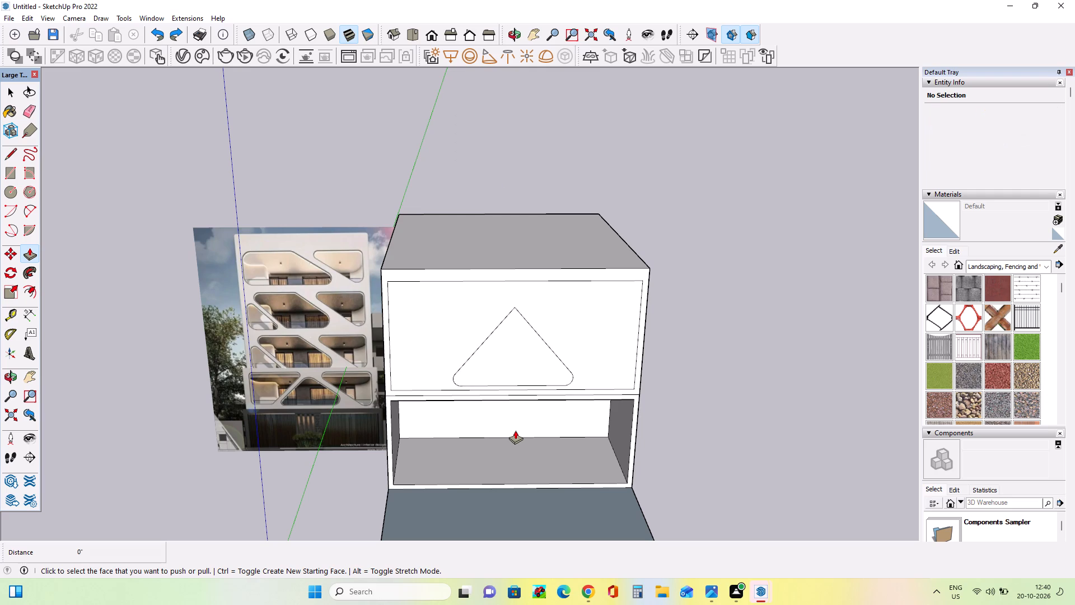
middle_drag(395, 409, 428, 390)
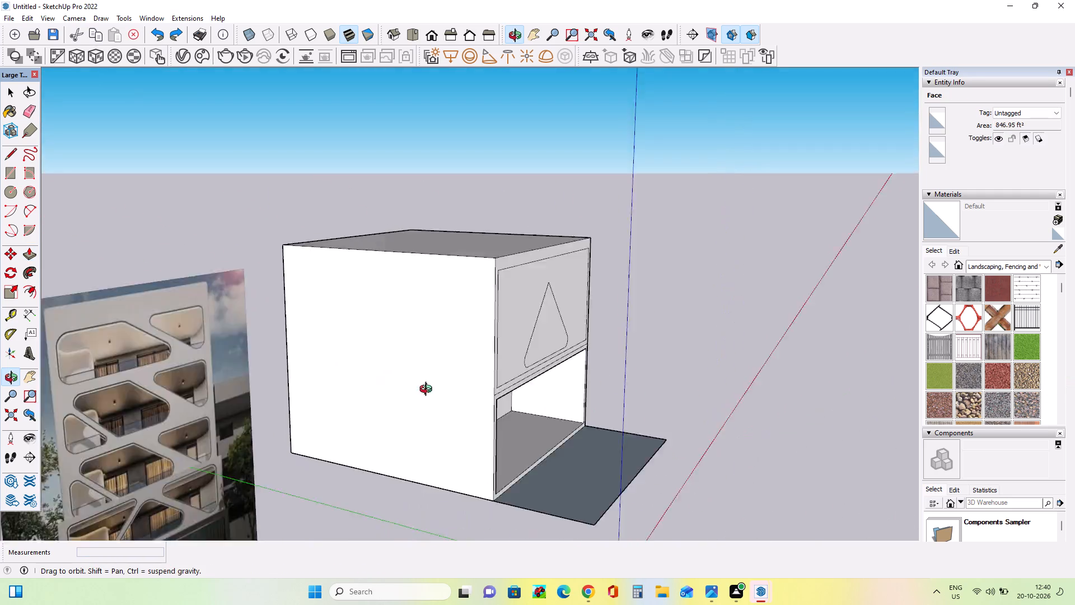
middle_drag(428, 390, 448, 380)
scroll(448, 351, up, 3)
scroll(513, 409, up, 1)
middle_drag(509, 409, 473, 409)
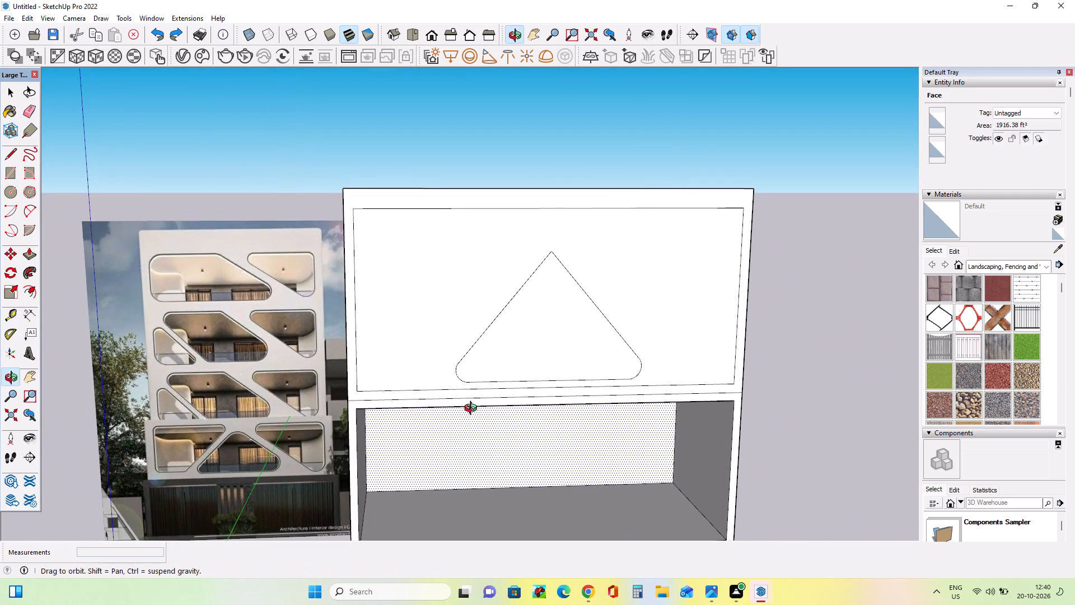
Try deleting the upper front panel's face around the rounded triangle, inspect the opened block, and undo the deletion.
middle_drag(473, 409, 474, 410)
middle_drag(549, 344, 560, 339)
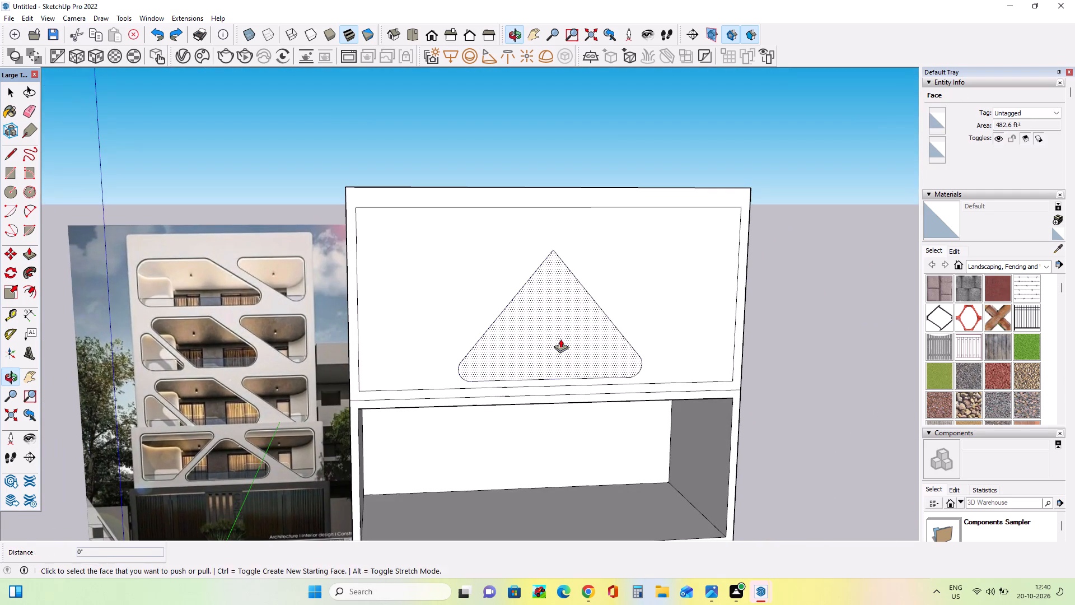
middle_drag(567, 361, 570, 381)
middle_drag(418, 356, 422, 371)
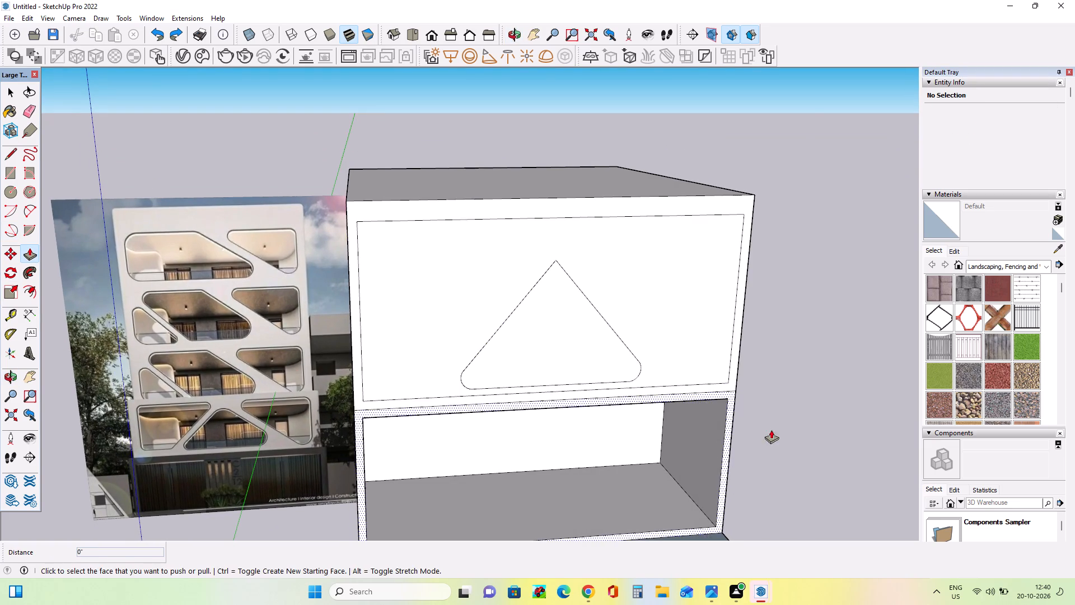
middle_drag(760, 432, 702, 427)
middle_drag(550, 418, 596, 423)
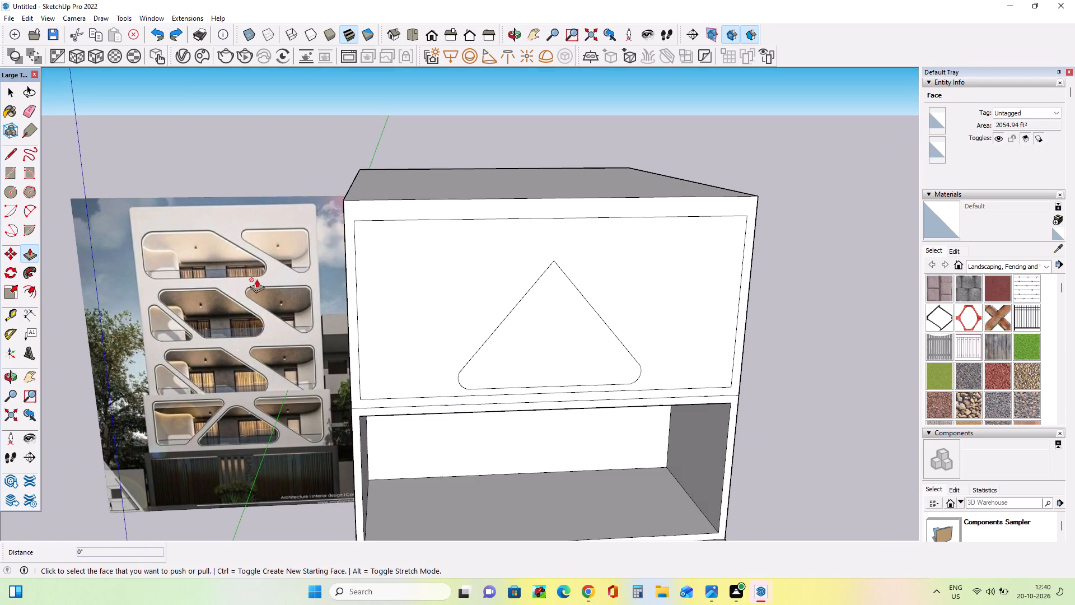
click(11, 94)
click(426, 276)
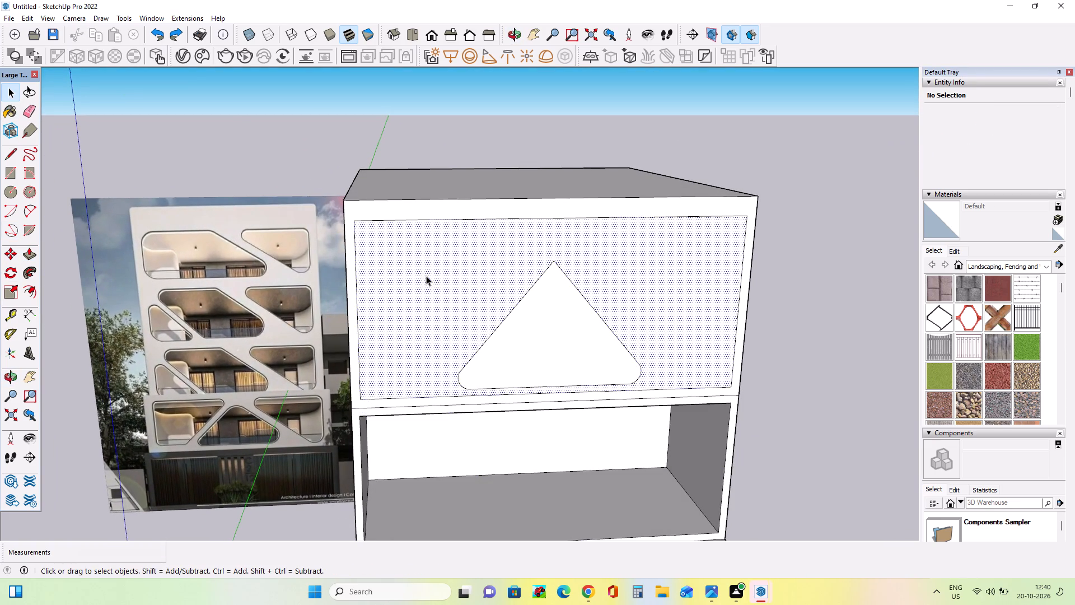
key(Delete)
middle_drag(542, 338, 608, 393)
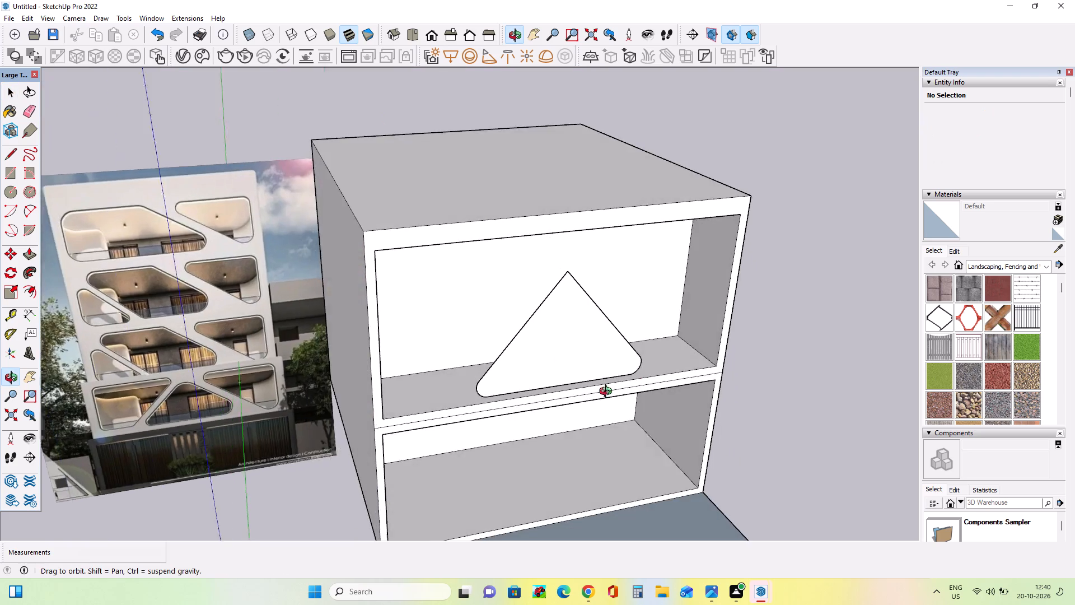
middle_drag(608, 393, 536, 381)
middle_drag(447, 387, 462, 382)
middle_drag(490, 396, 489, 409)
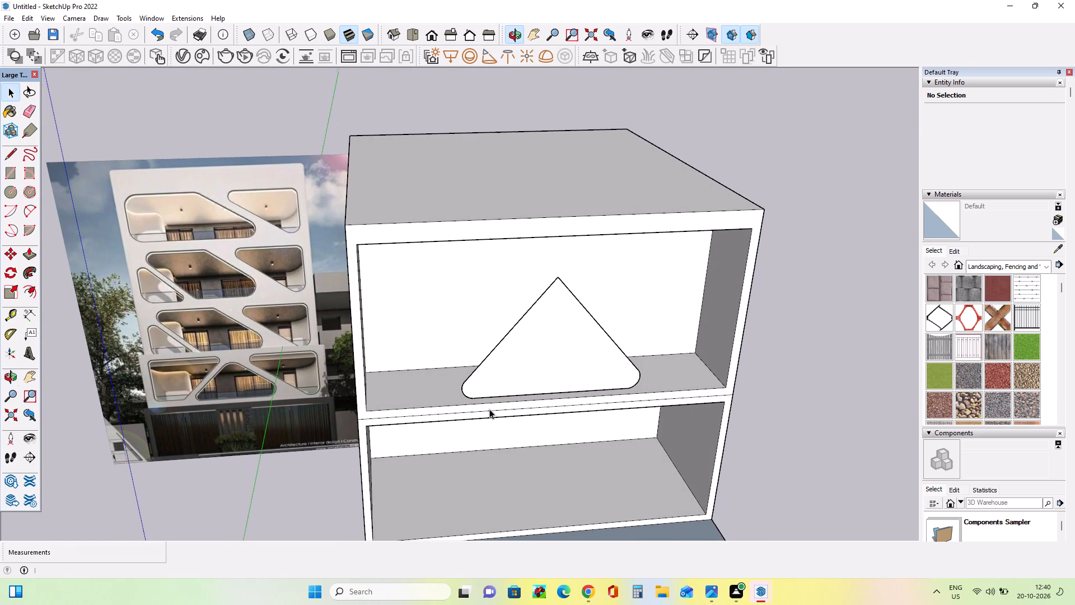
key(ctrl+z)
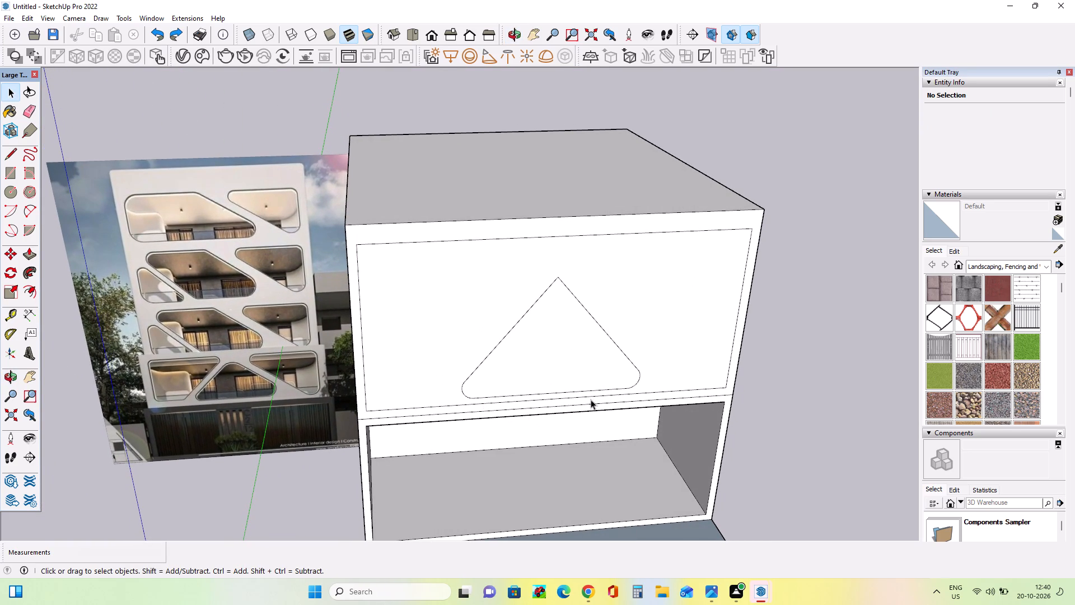
Round the triangle's sharp apex with a two-point arc of about 3' 6" radius and erase the leftover tip lines.
click(29, 216)
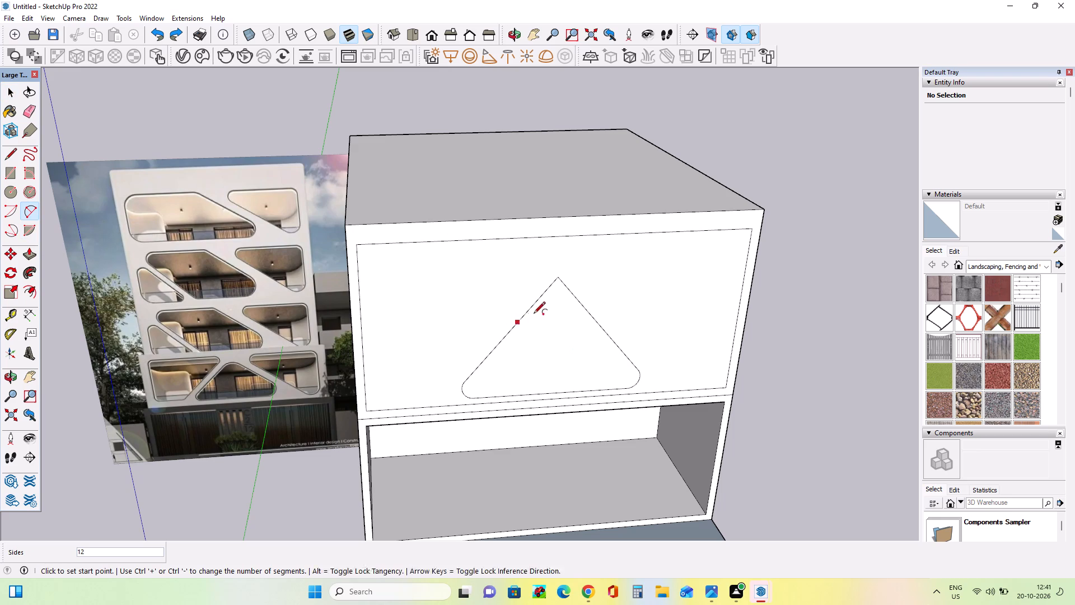
middle_drag(552, 313, 540, 277)
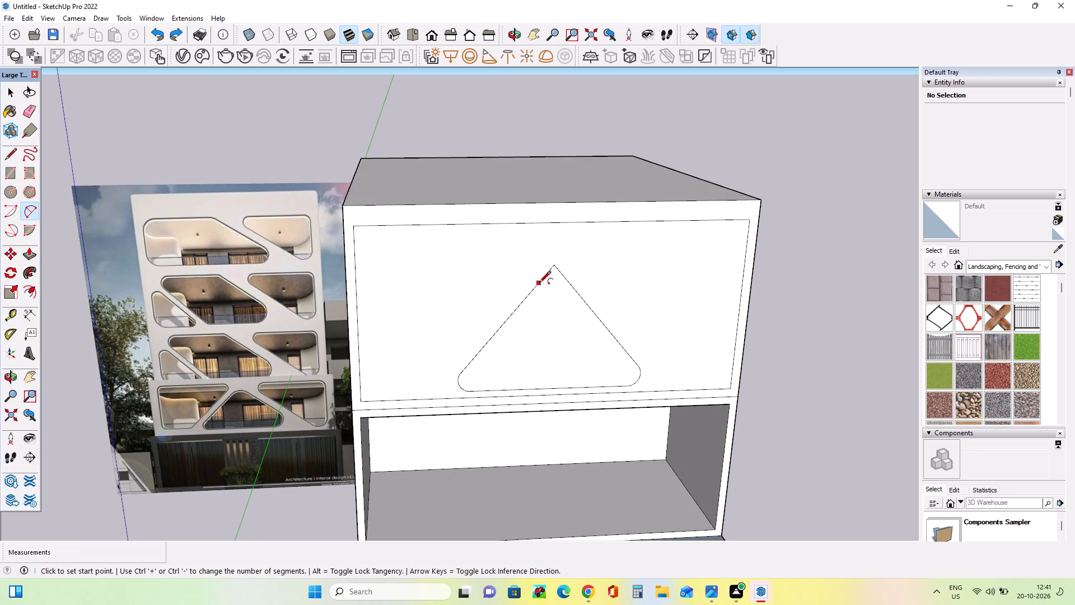
click(538, 285)
click(568, 283)
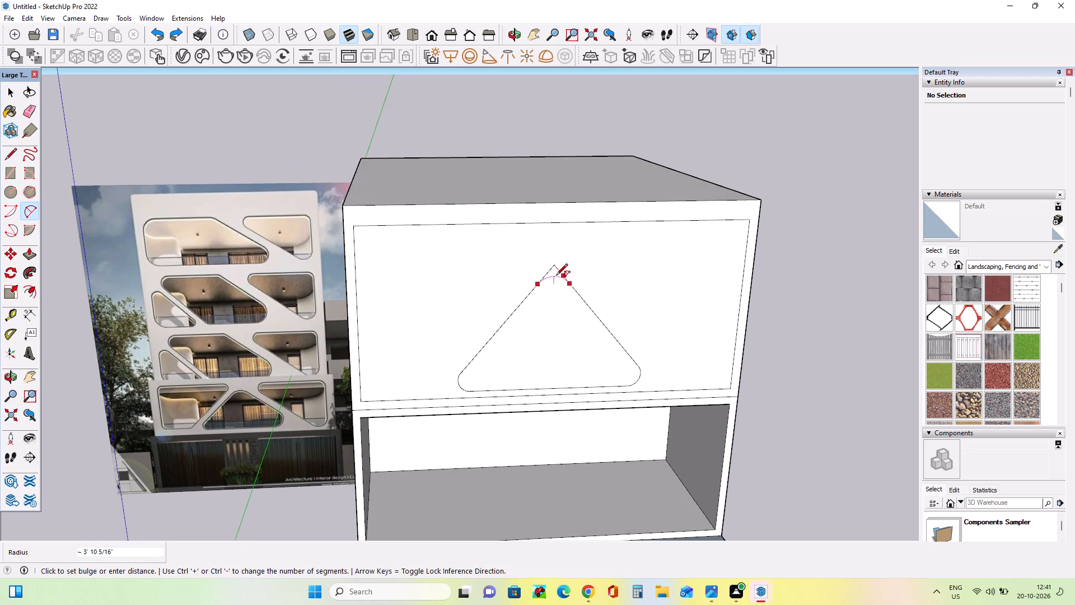
scroll(551, 278, up, 11)
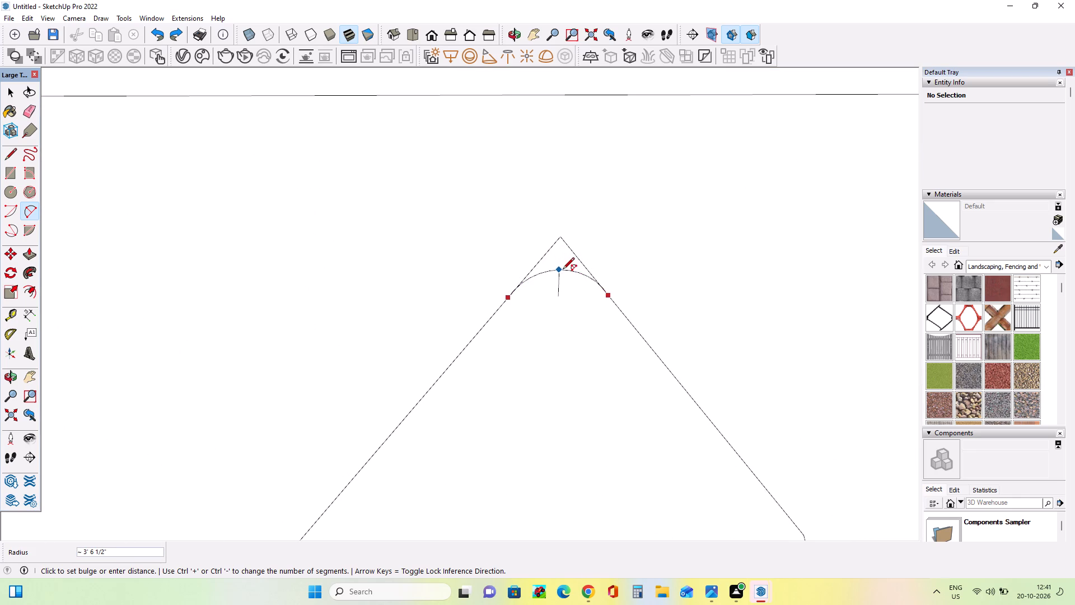
click(563, 270)
scroll(531, 331, down, 7)
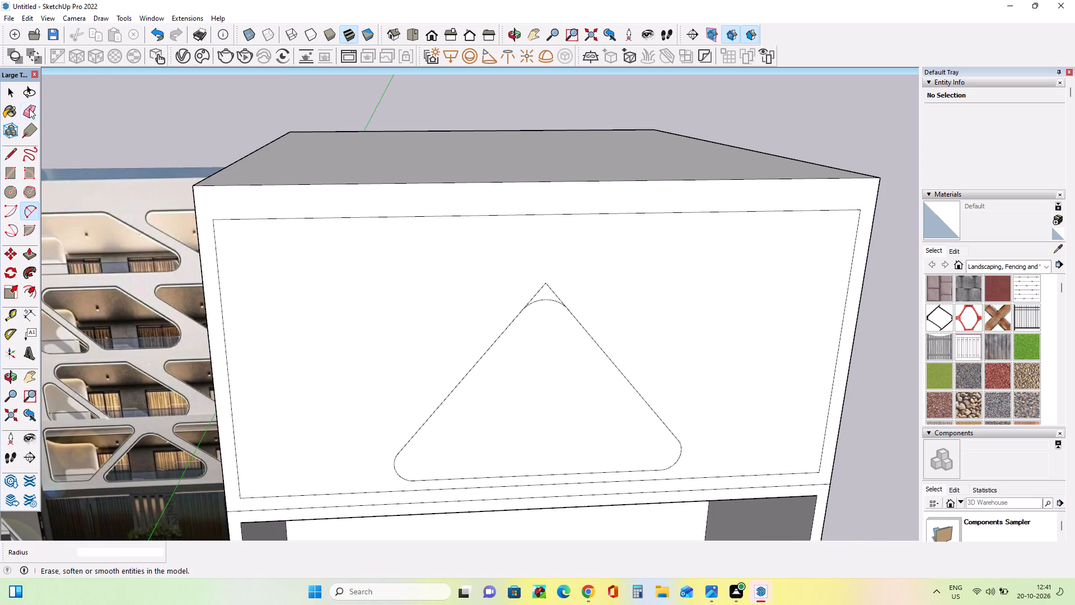
click(27, 110)
drag(529, 285, 559, 288)
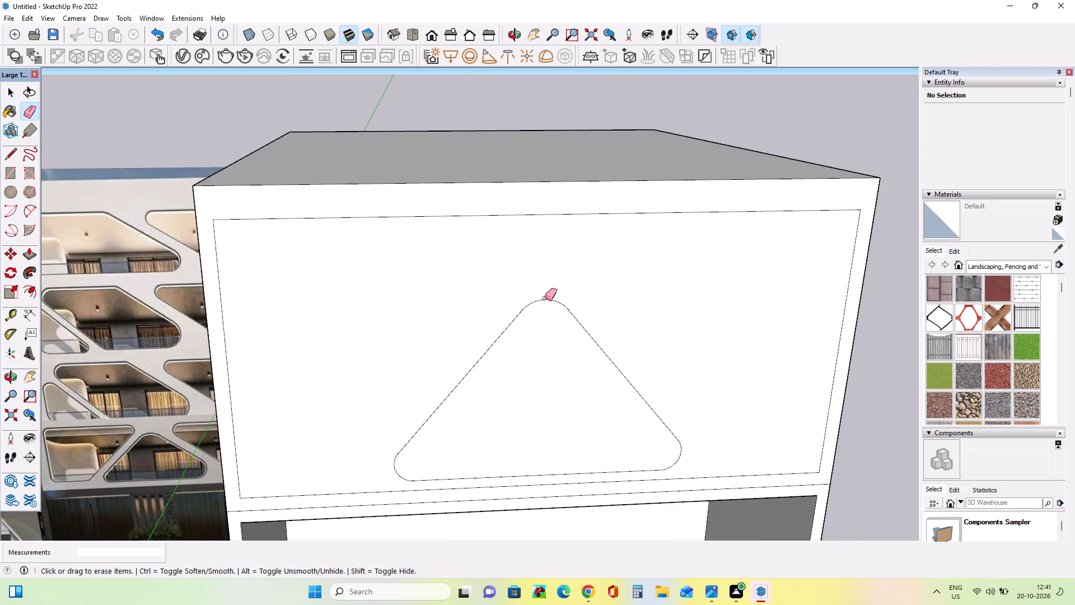
Extend the triangle's base line horizontally to both side edges of the inner panel, about 20' 6" long on the left.
scroll(484, 311, down, 7)
middle_drag(575, 393, 589, 377)
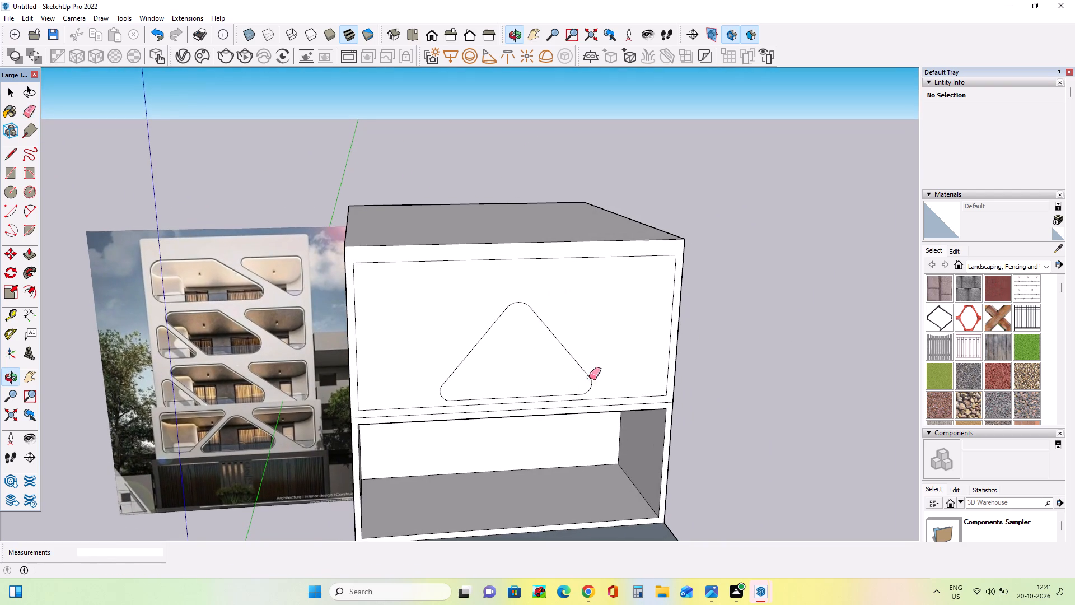
middle_drag(457, 381, 437, 355)
middle_drag(369, 396, 378, 399)
middle_drag(378, 399, 365, 404)
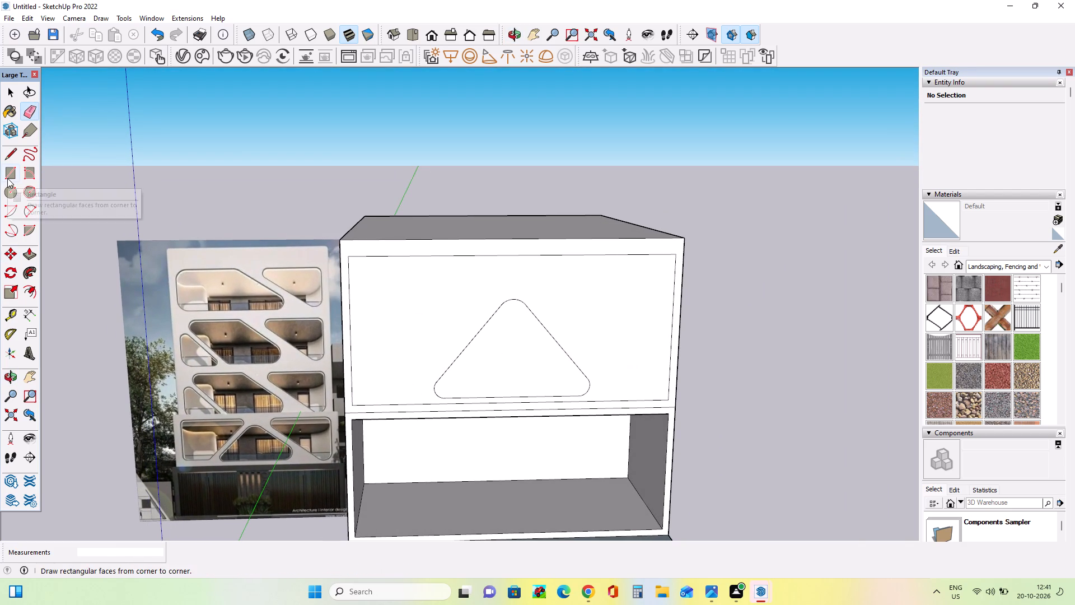
click(11, 157)
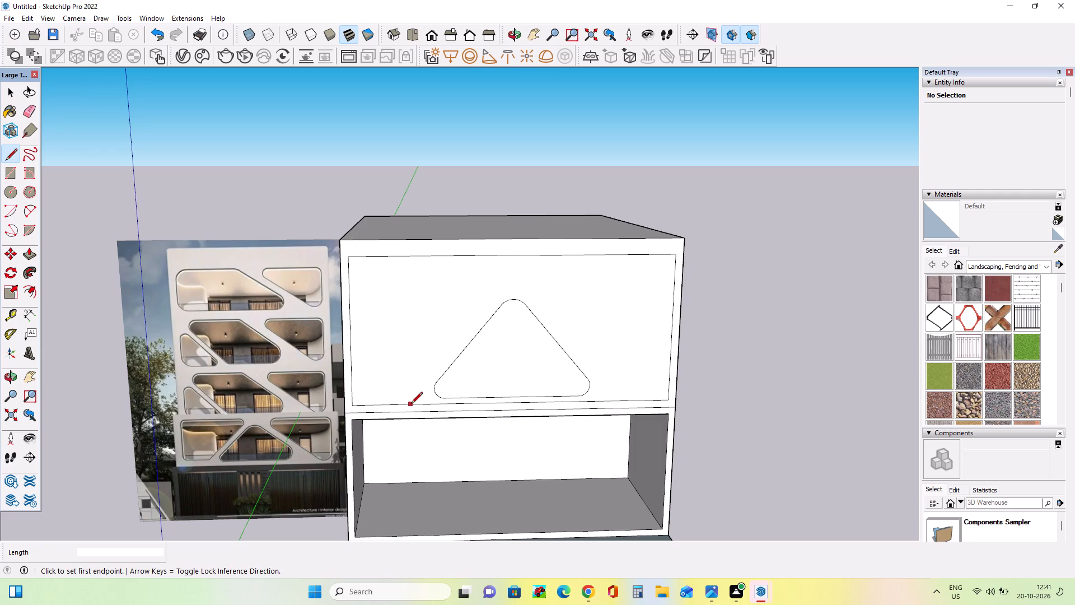
middle_drag(462, 417, 462, 417)
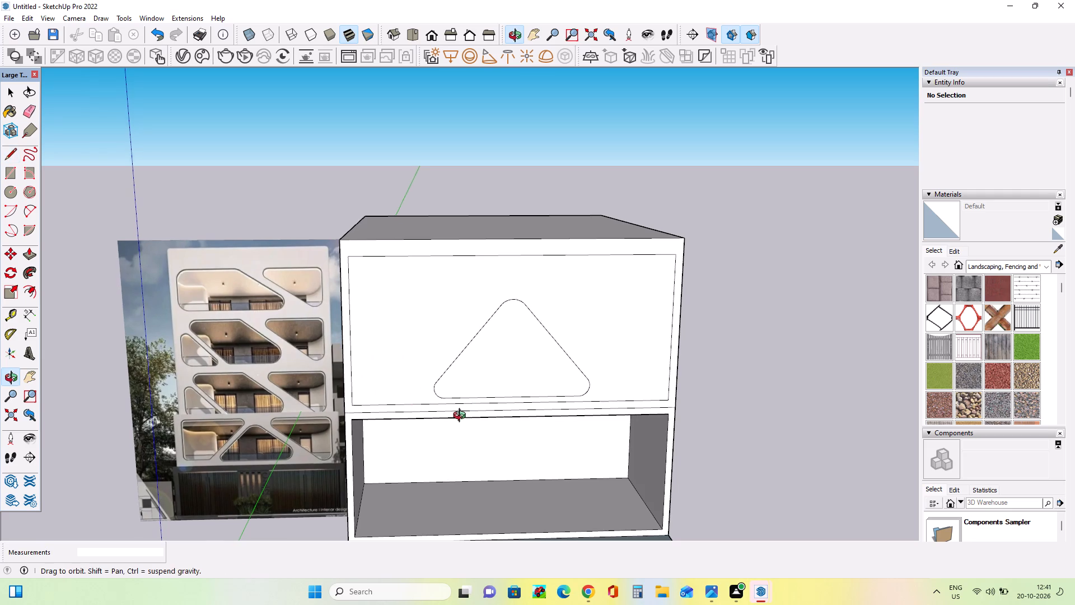
middle_drag(462, 417, 462, 411)
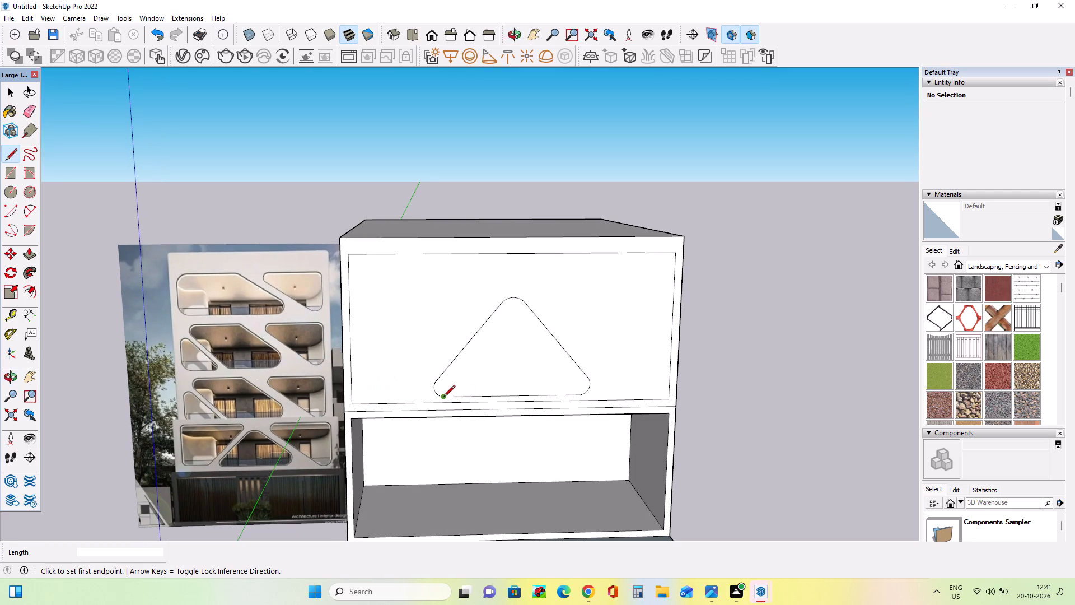
drag(443, 398, 442, 406)
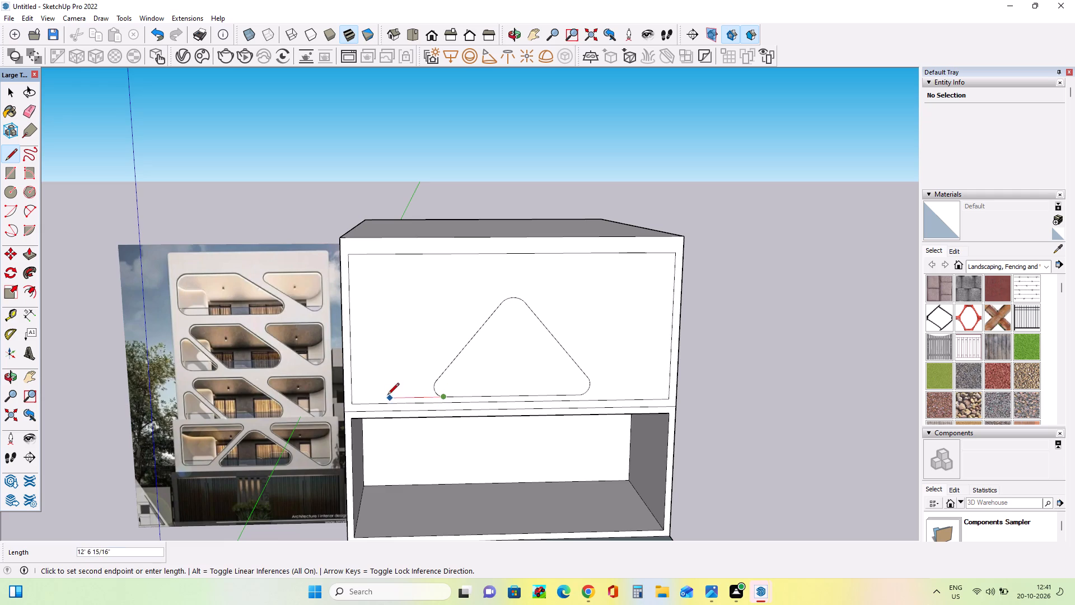
click(354, 395)
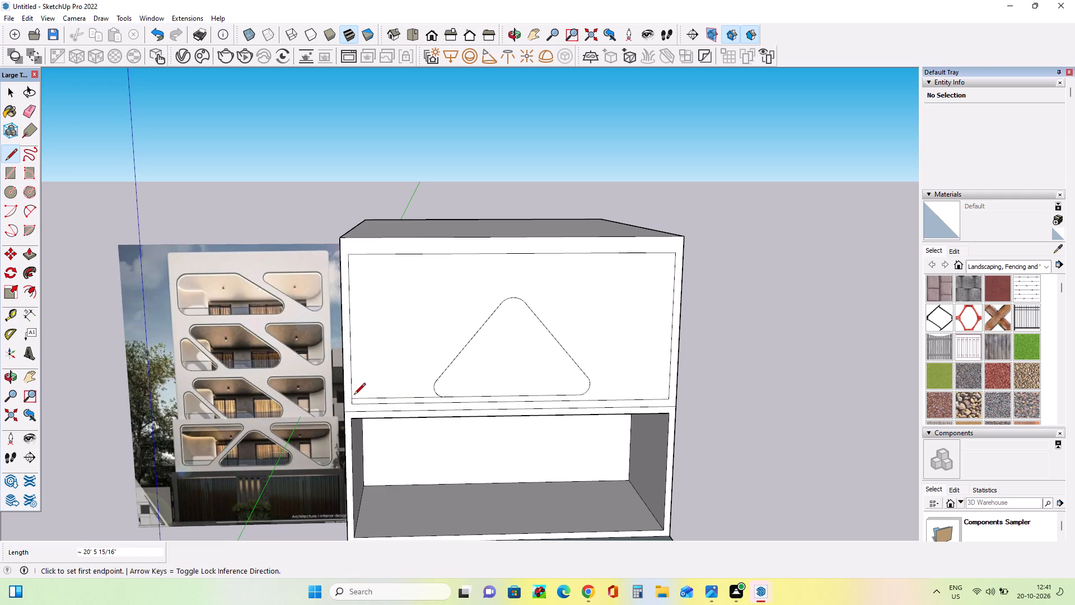
click(585, 394)
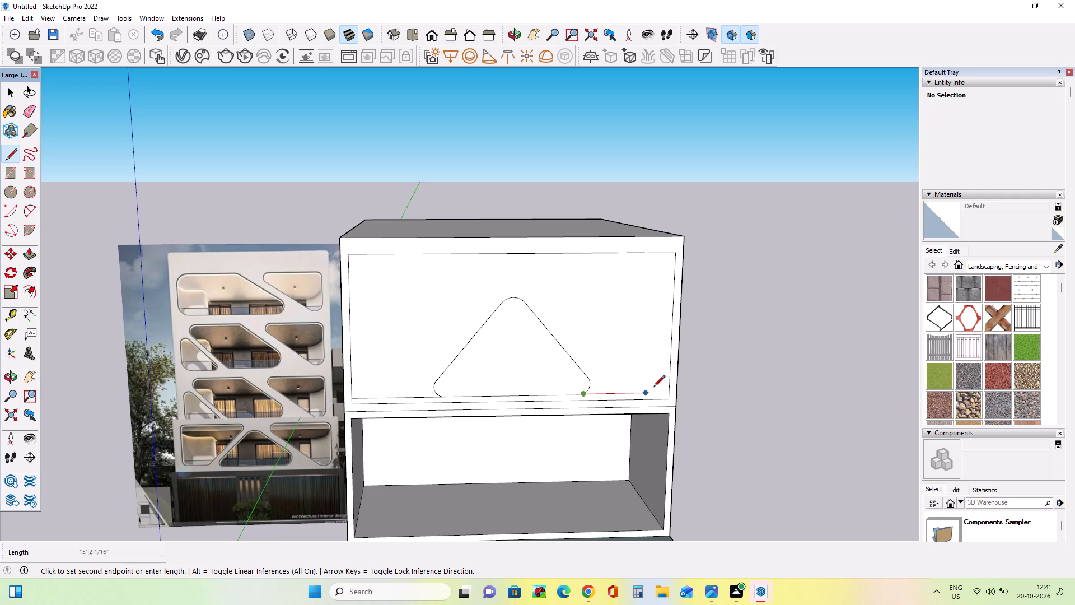
click(666, 390)
Outline the opening left of the triangle with a parallel diagonal about 32' 4", a top line about 31' 5", and closing side and base lines.
middle_drag(686, 421, 690, 429)
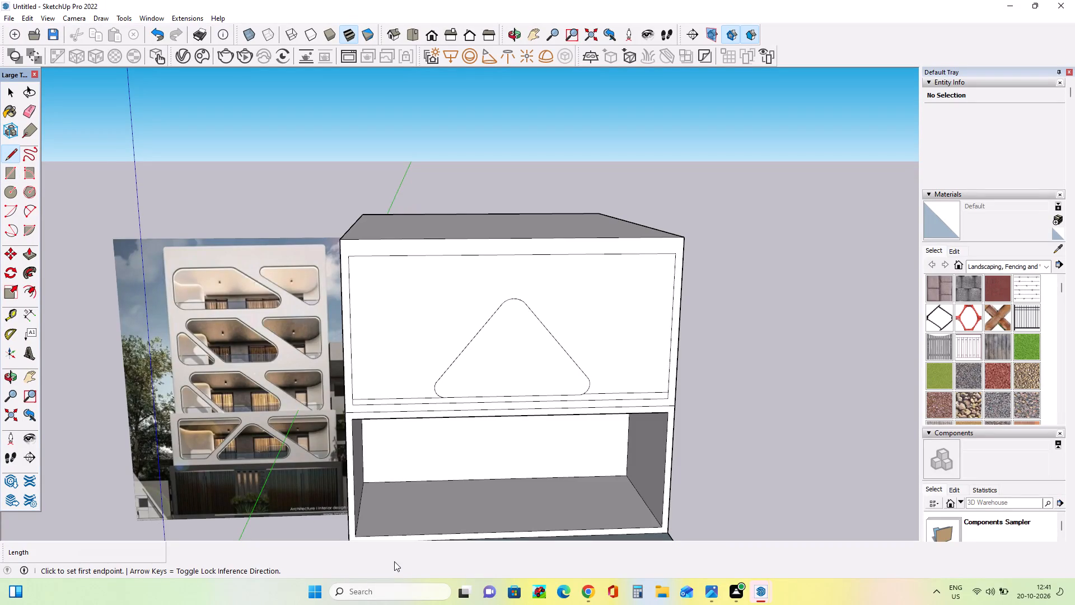
click(14, 155)
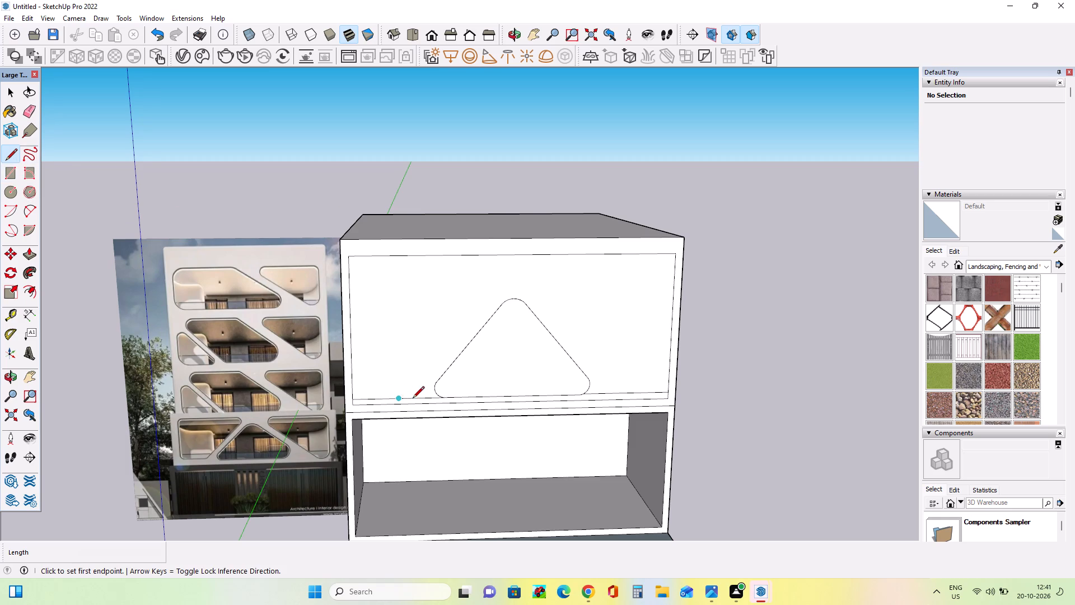
click(399, 399)
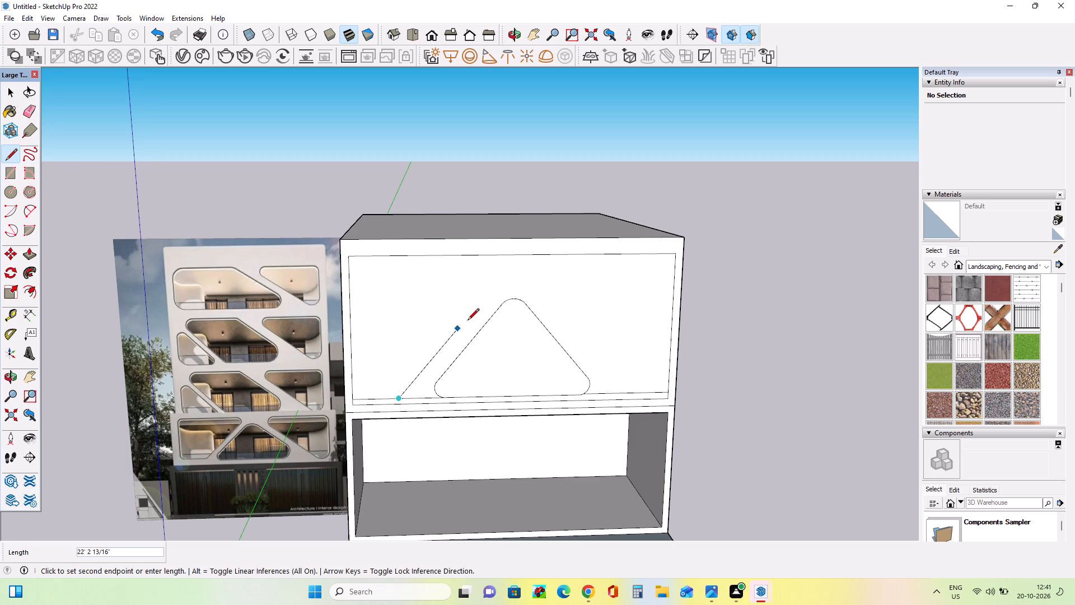
click(494, 290)
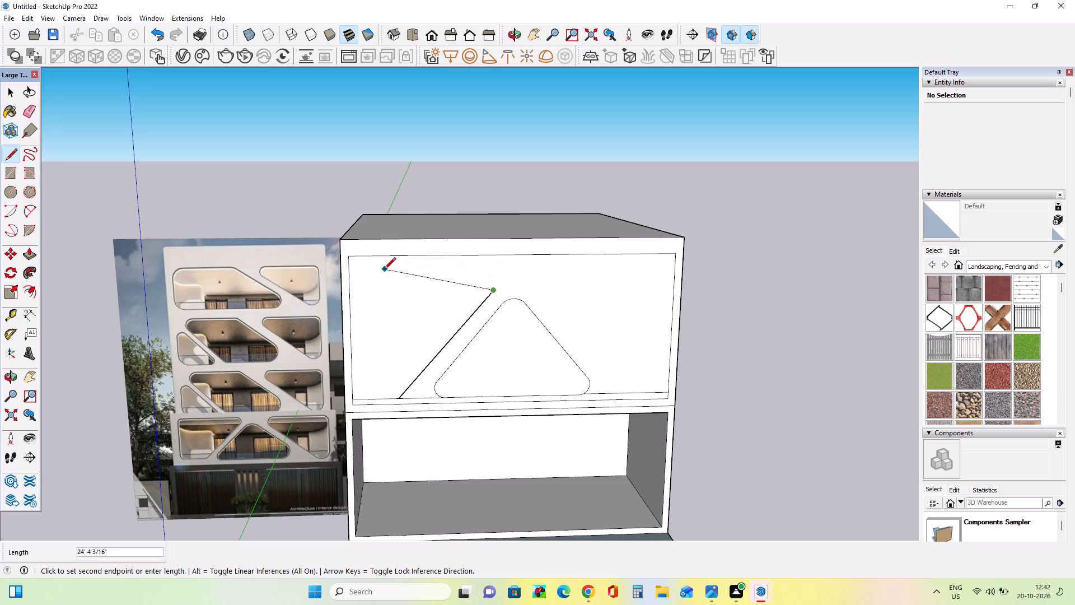
click(348, 286)
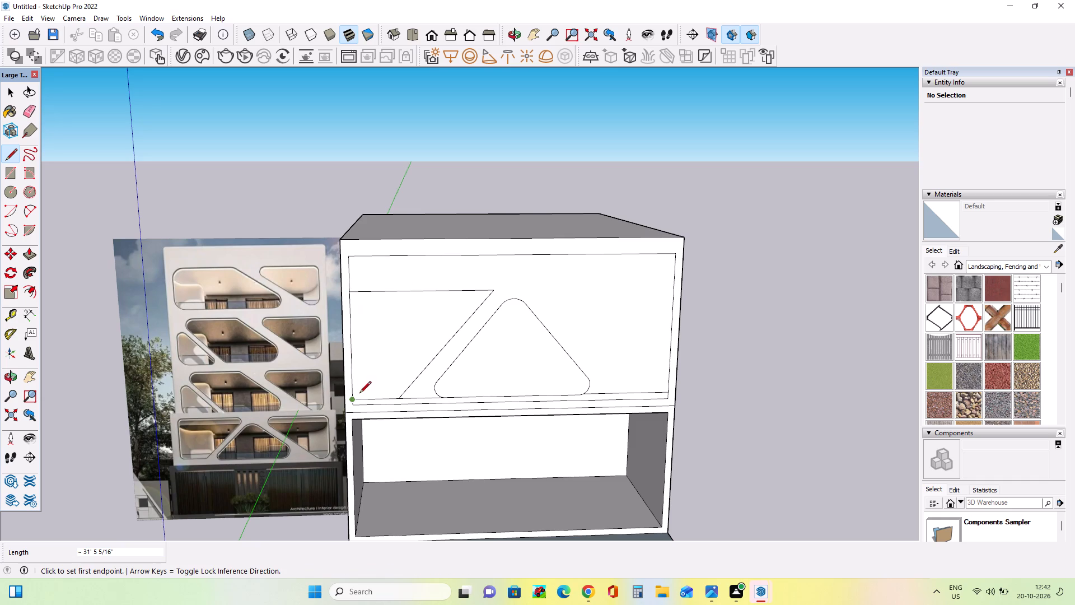
click(352, 400)
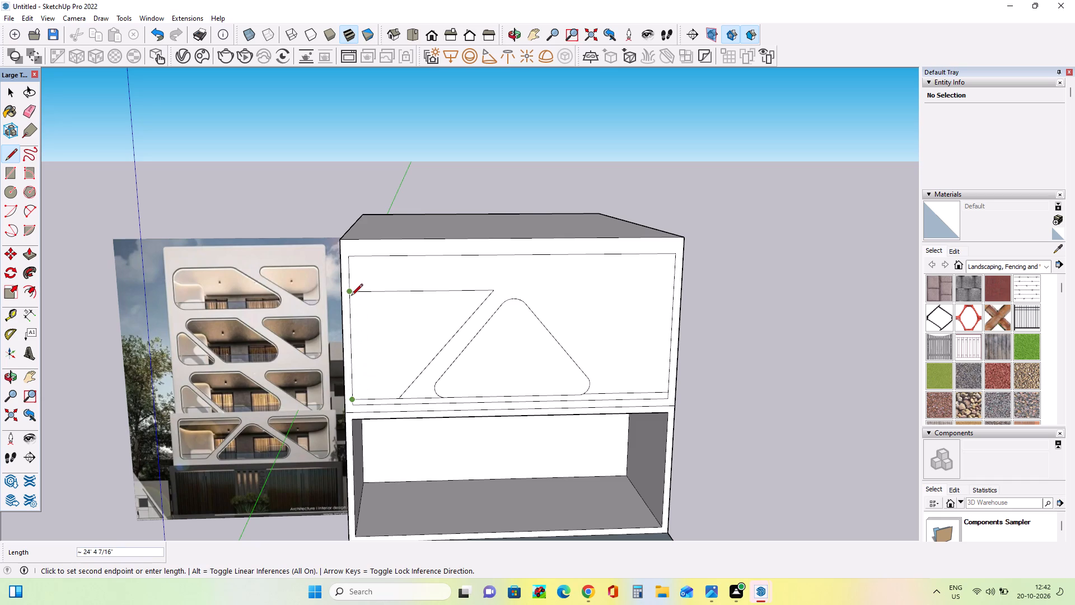
click(351, 296)
click(353, 401)
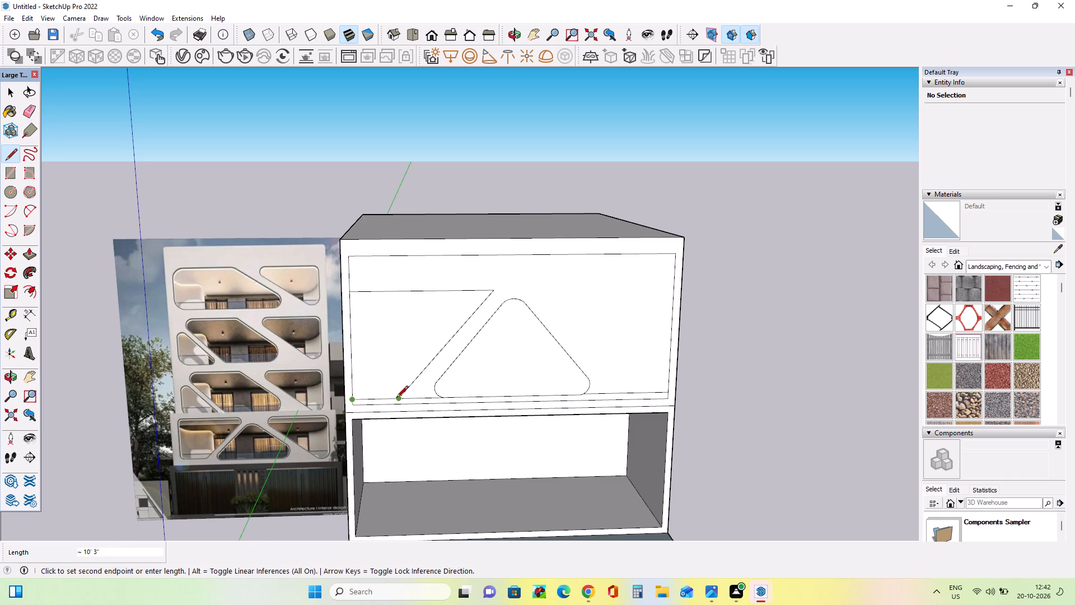
click(396, 398)
Round the left opening's pointed upper corner with a fillet arc of about 3' radius and erase the leftover corner lines.
middle_drag(437, 457, 444, 458)
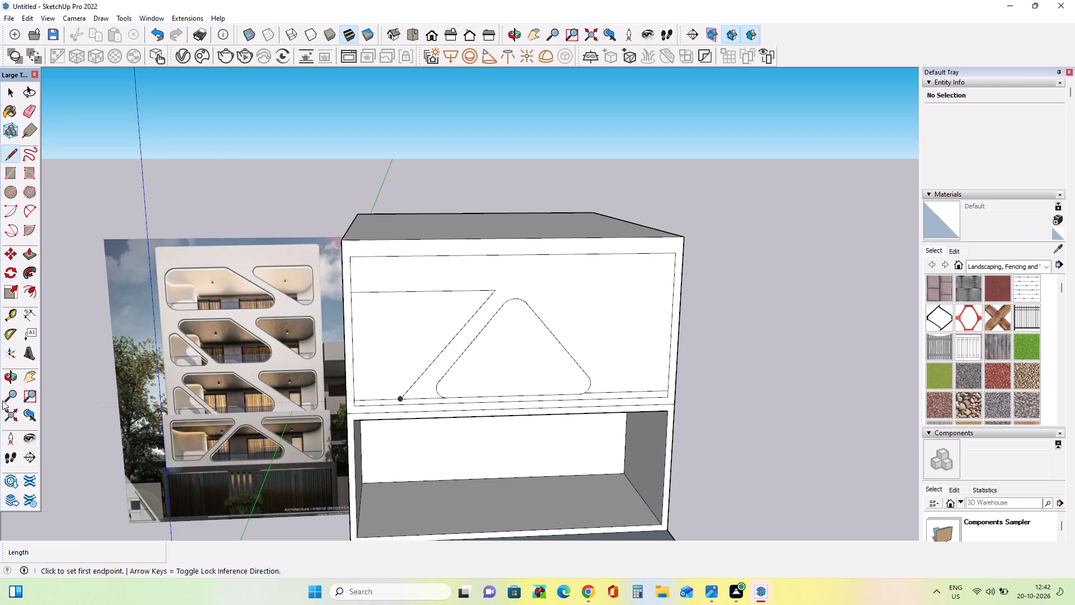
click(24, 212)
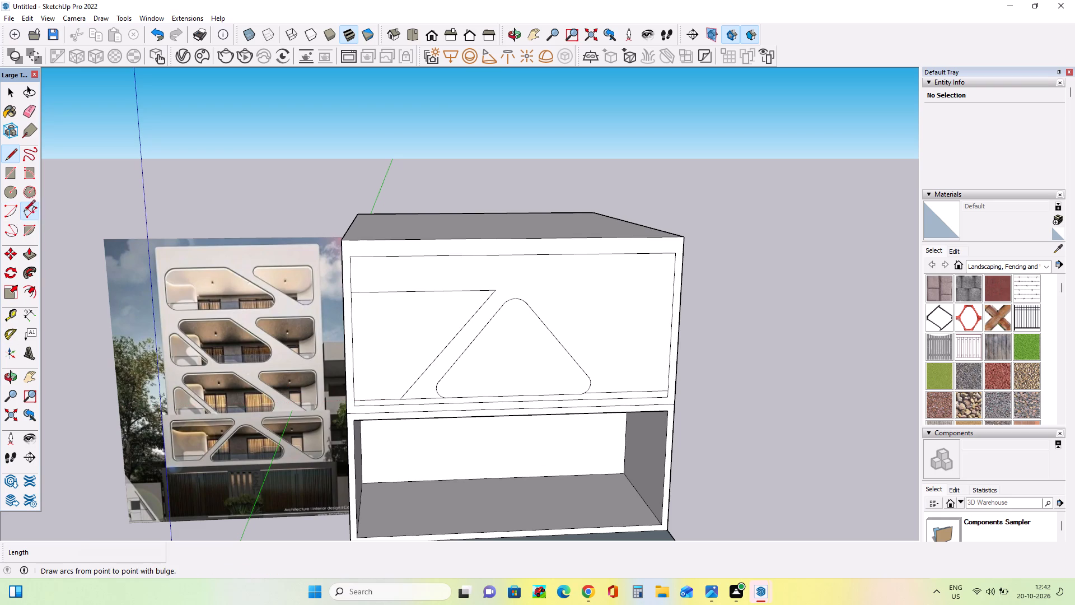
click(466, 293)
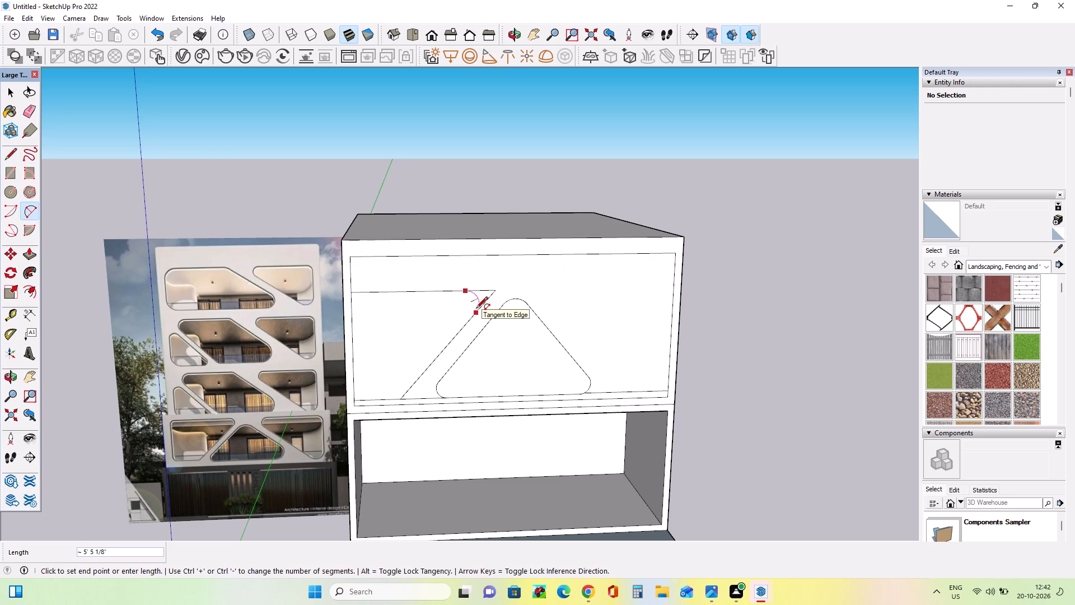
click(476, 309)
click(479, 306)
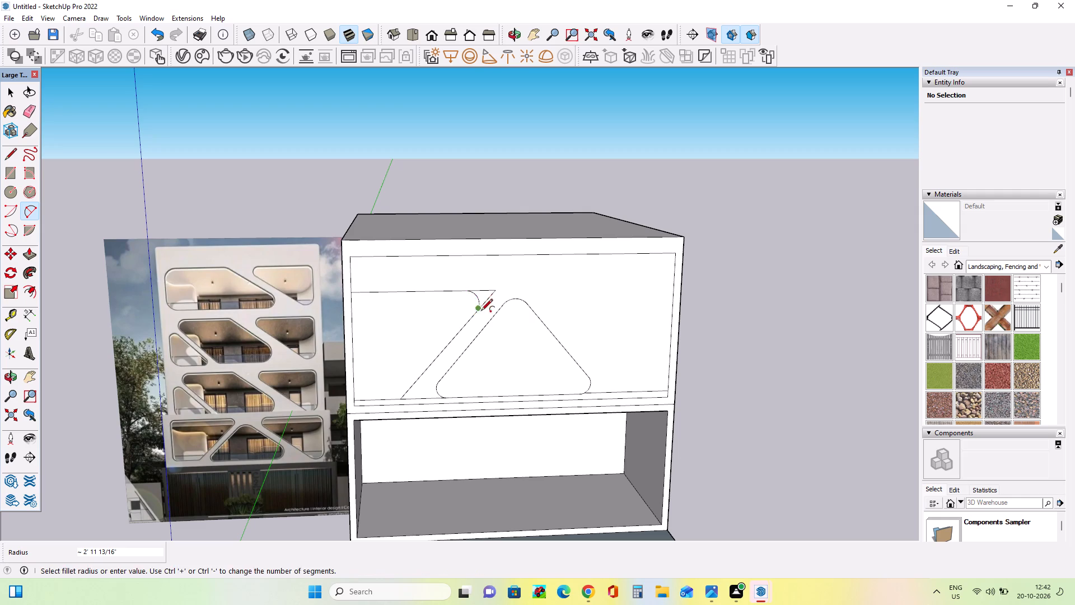
middle_drag(496, 334, 515, 338)
scroll(468, 336, up, 2)
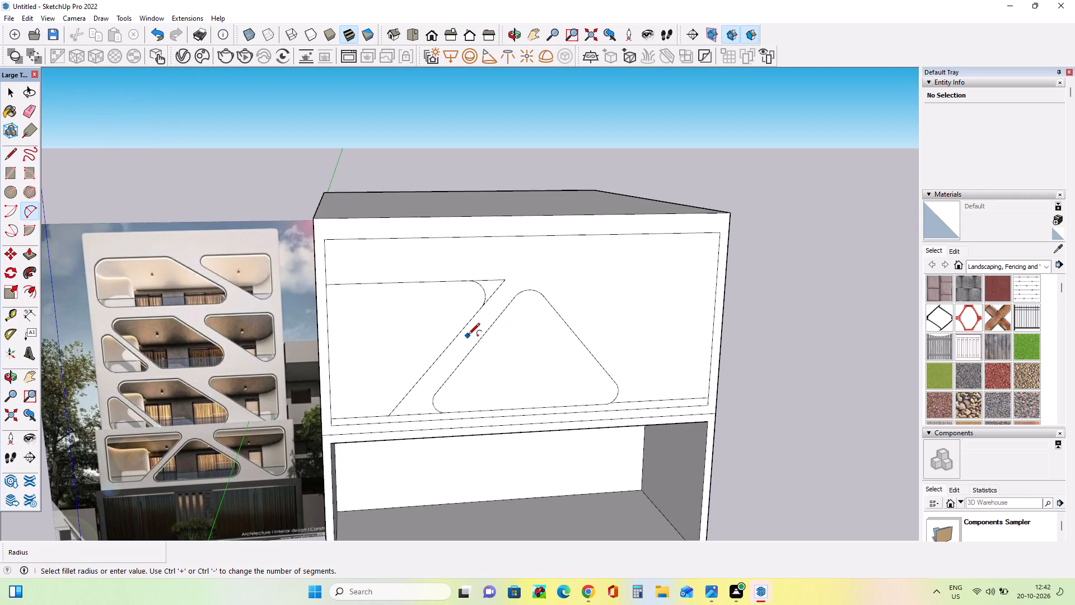
scroll(469, 336, up, 1)
middle_drag(470, 336, 474, 345)
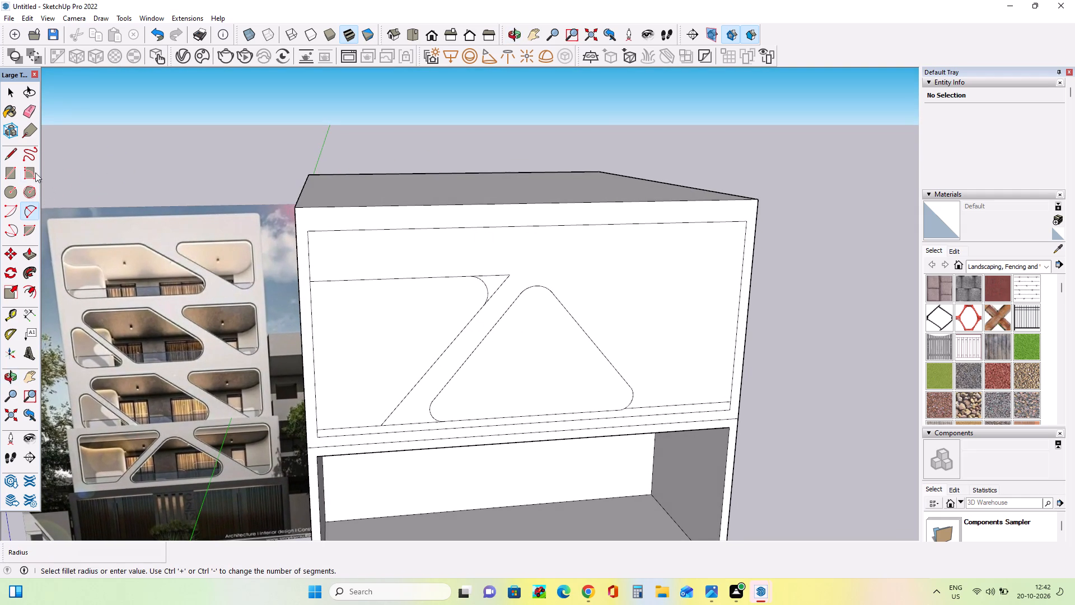
click(35, 106)
drag(504, 269, 504, 286)
middle_drag(464, 313, 445, 320)
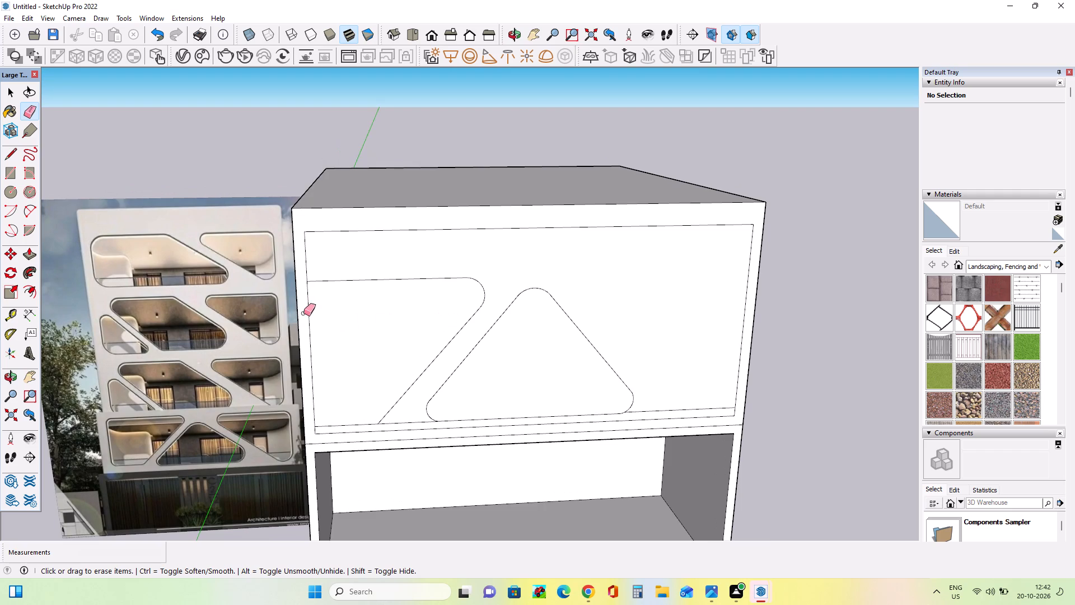
Round the left opening's outer upper corner with a two-point arc of about 2' 3 1/2" radius between its top line and side edge.
scroll(302, 310, up, 1)
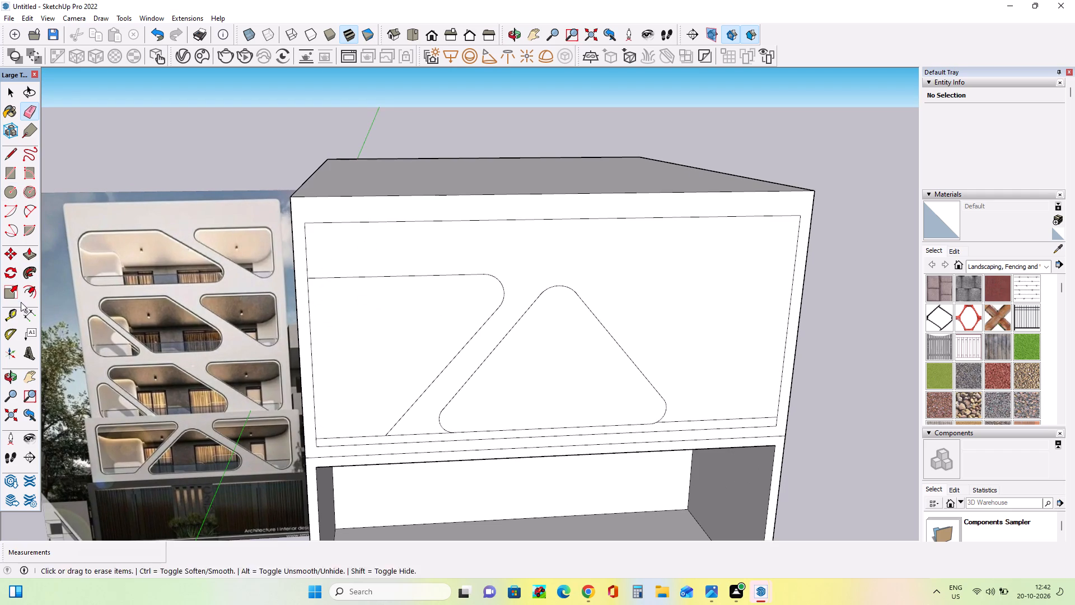
click(31, 208)
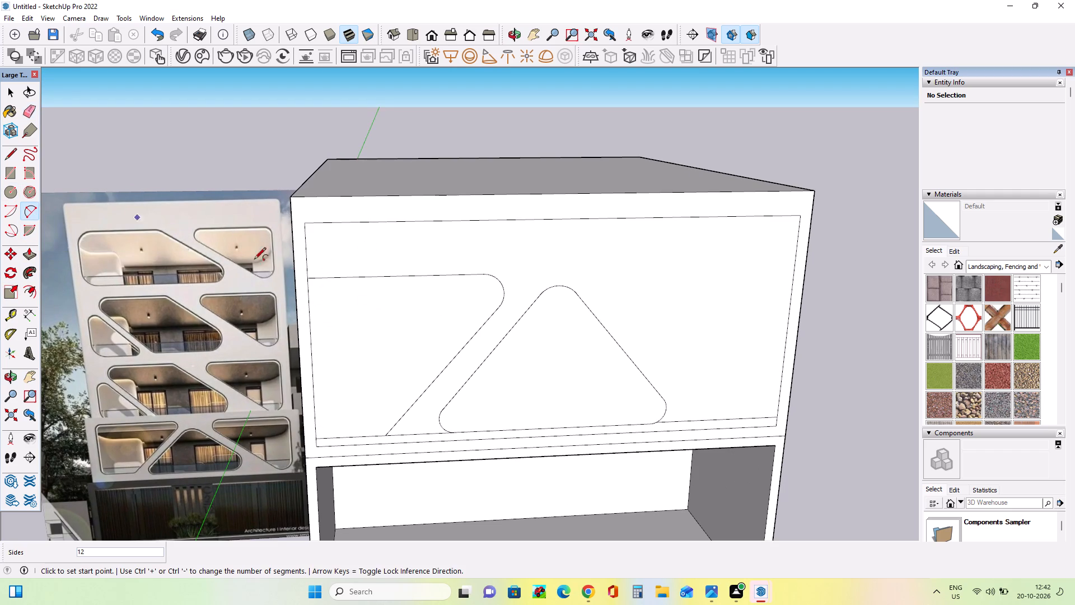
click(310, 294)
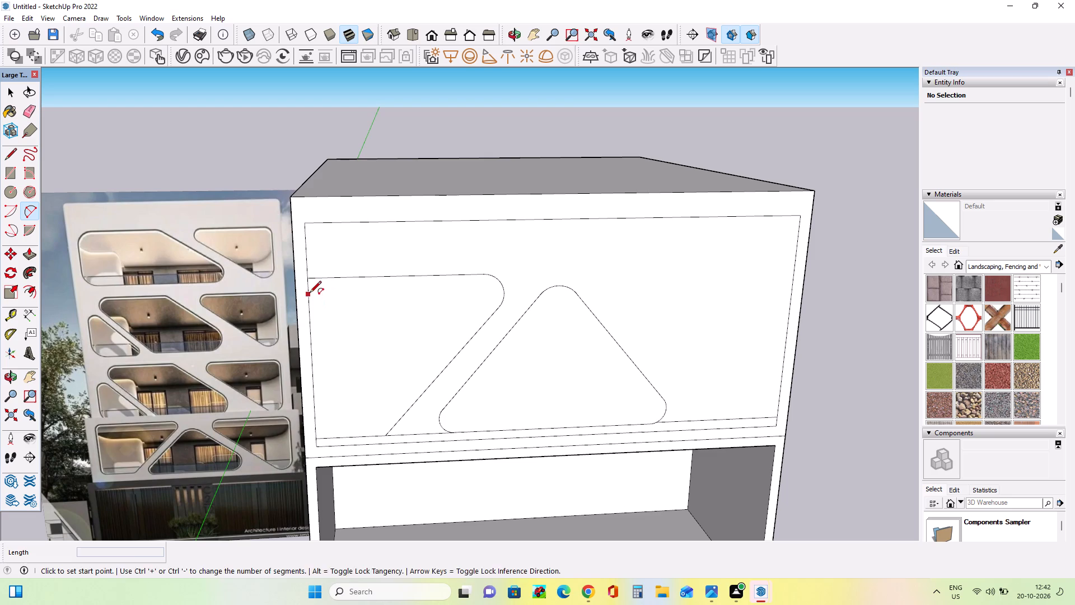
click(321, 279)
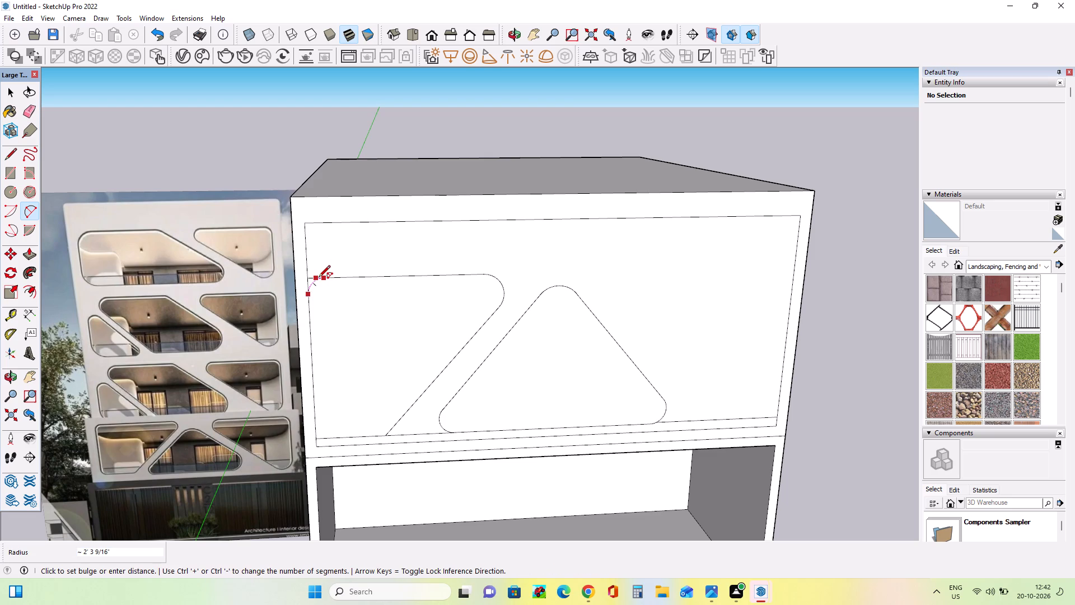
click(319, 278)
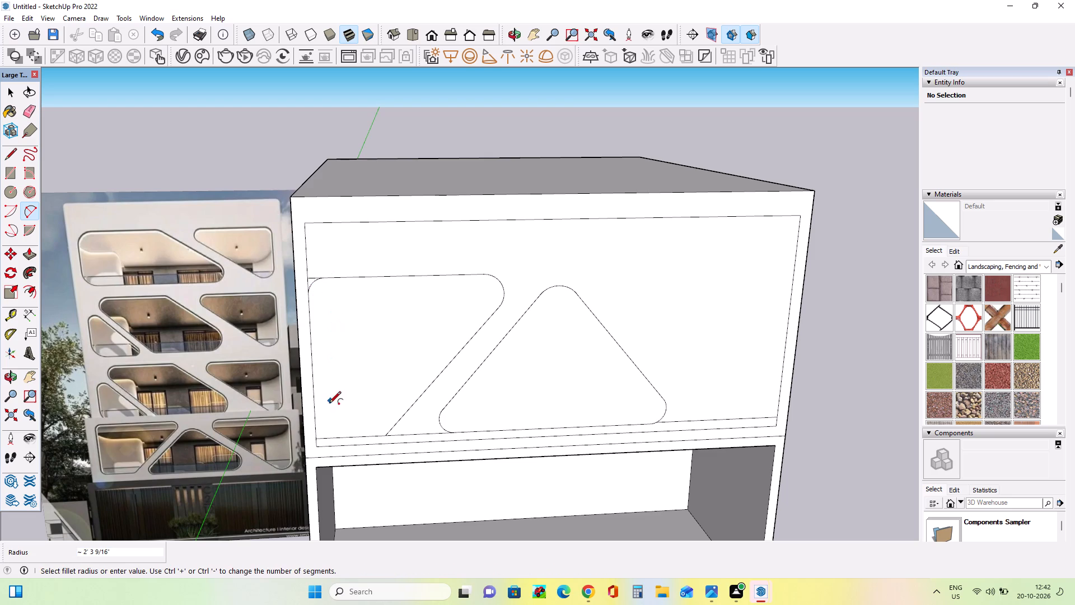
Round the left opening's outer lower corner with a fillet arc of about 1' 5" radius between the side edge and base line.
scroll(323, 486, up, 2)
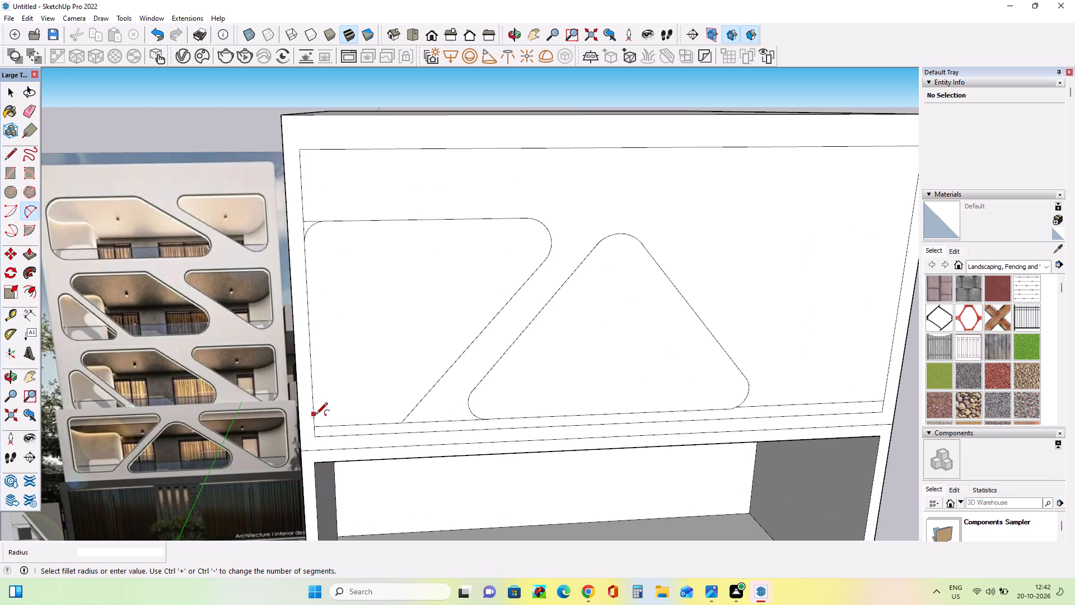
click(316, 415)
click(328, 423)
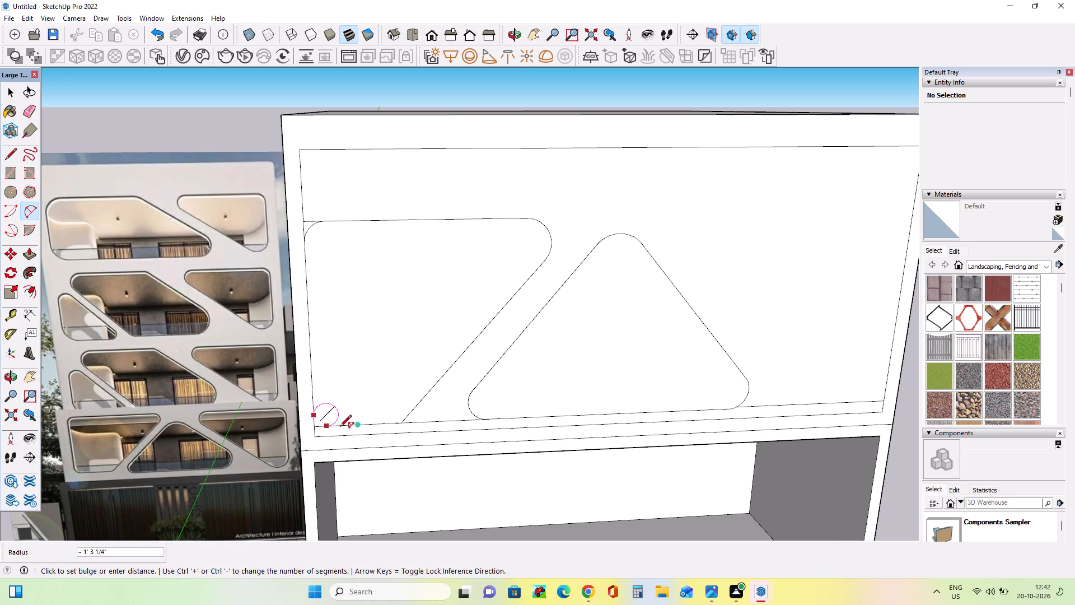
scroll(322, 427, up, 5)
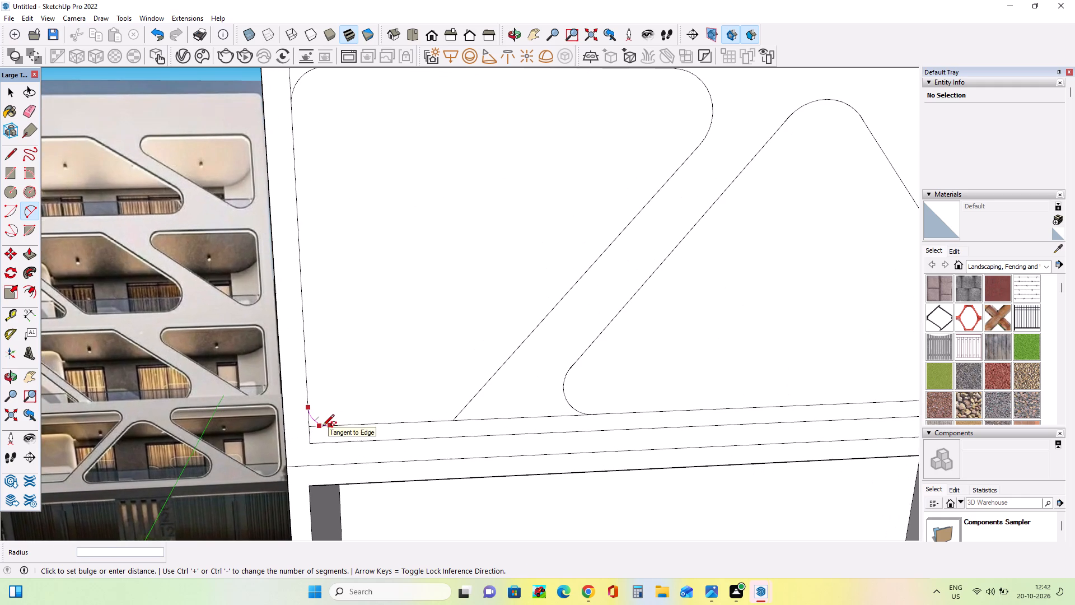
click(322, 426)
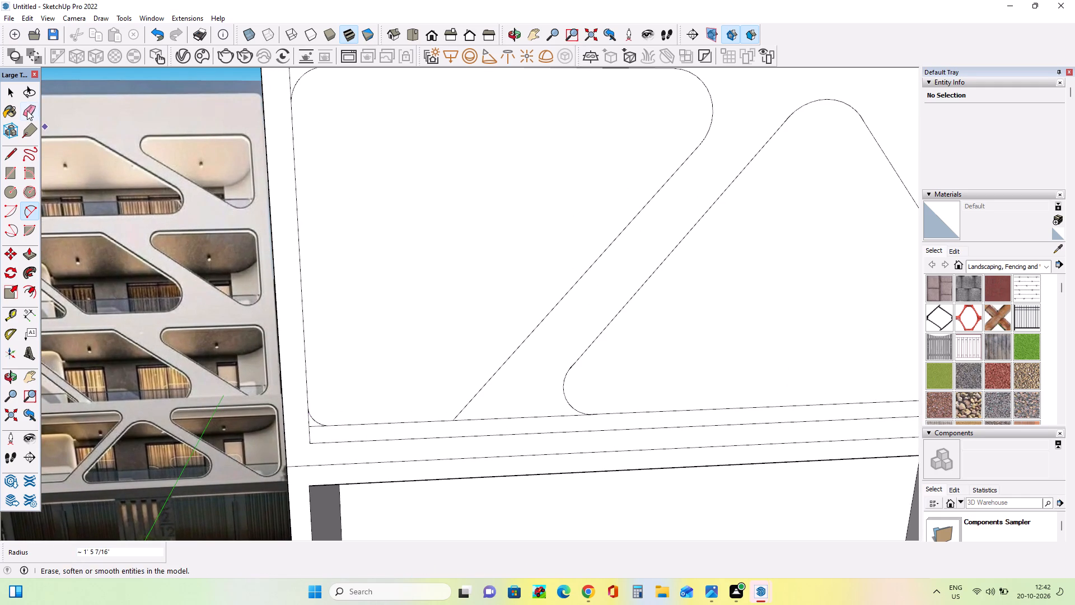
Erase the leftover lines outside the left opening's two rounded outer corners.
click(27, 110)
click(307, 421)
click(311, 426)
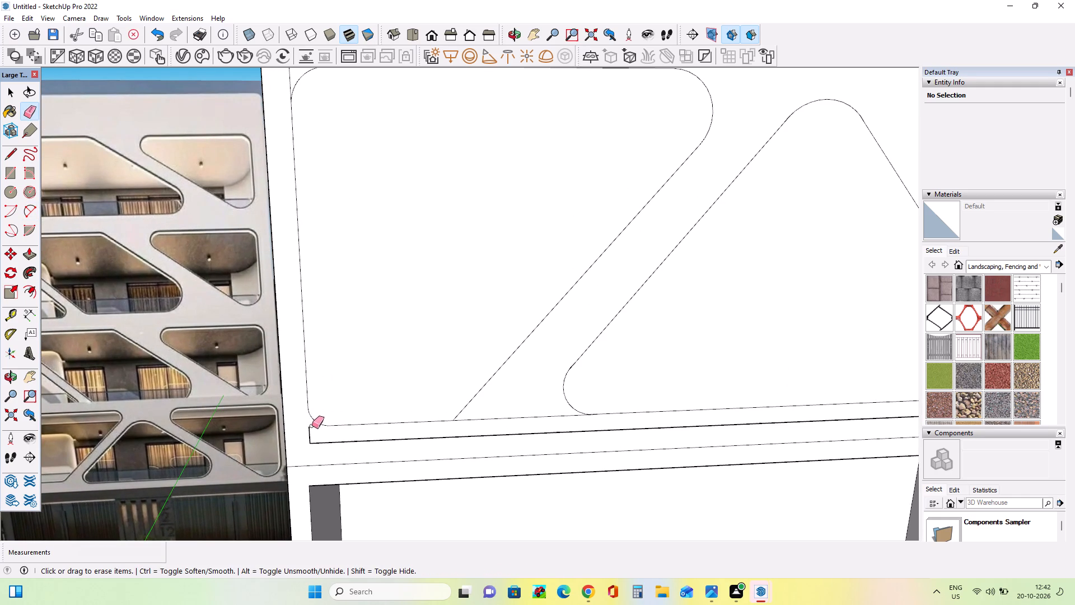
scroll(300, 415, down, 8)
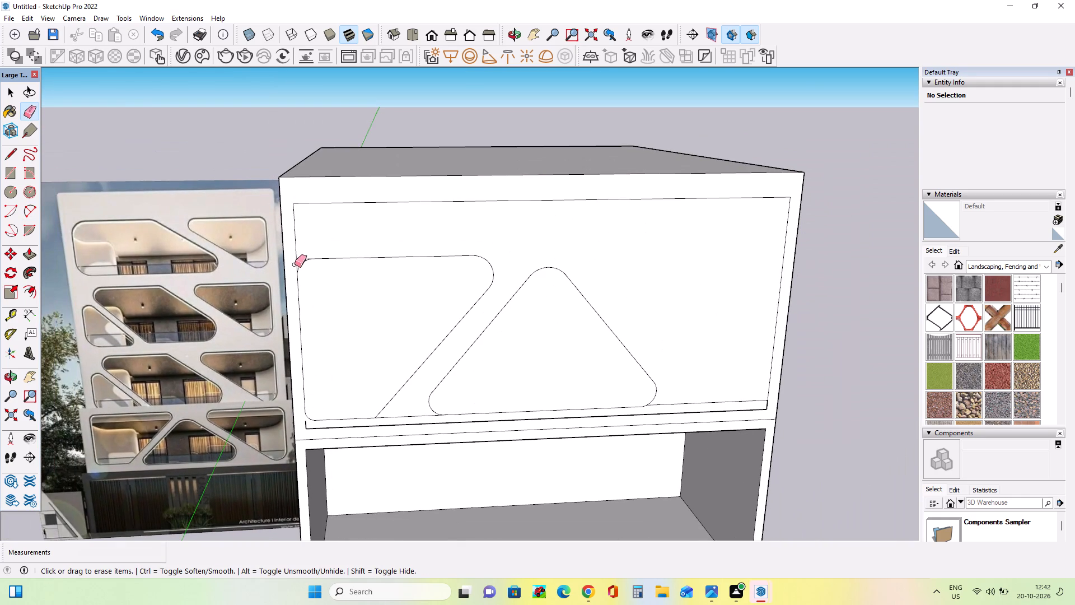
drag(295, 264, 303, 254)
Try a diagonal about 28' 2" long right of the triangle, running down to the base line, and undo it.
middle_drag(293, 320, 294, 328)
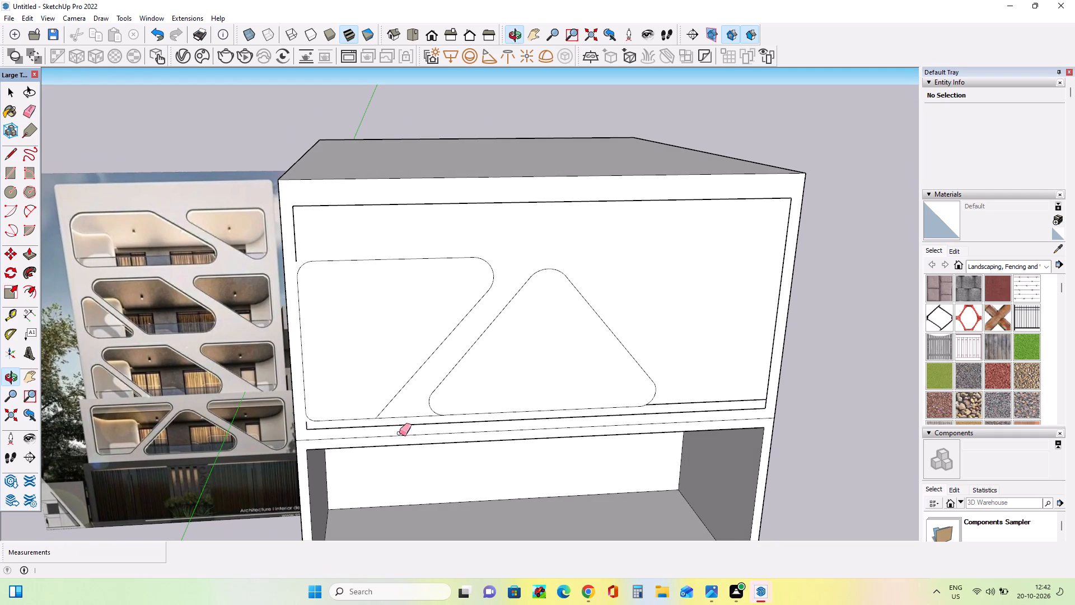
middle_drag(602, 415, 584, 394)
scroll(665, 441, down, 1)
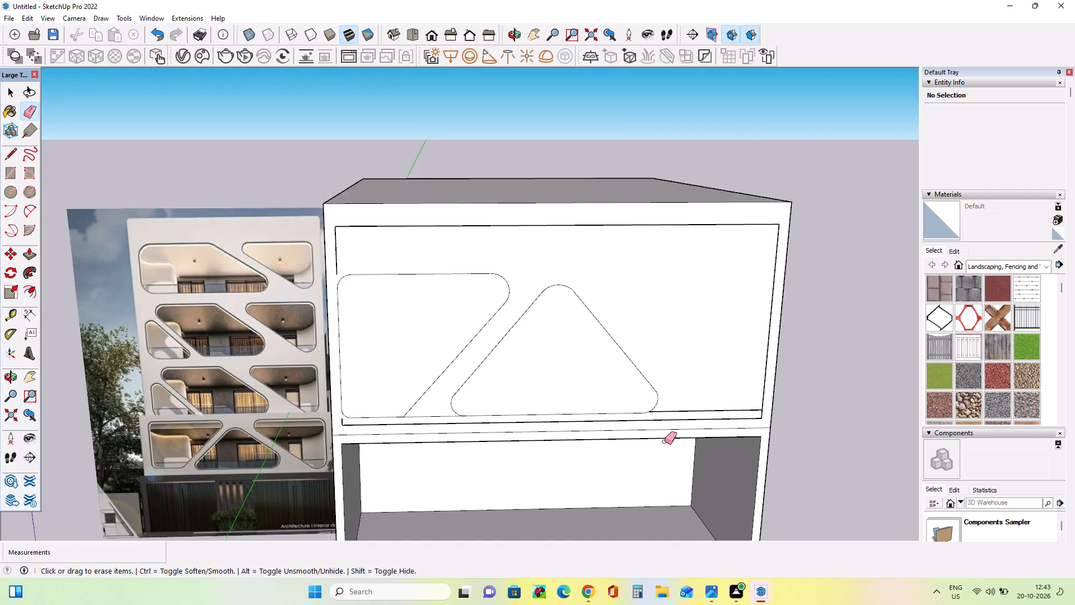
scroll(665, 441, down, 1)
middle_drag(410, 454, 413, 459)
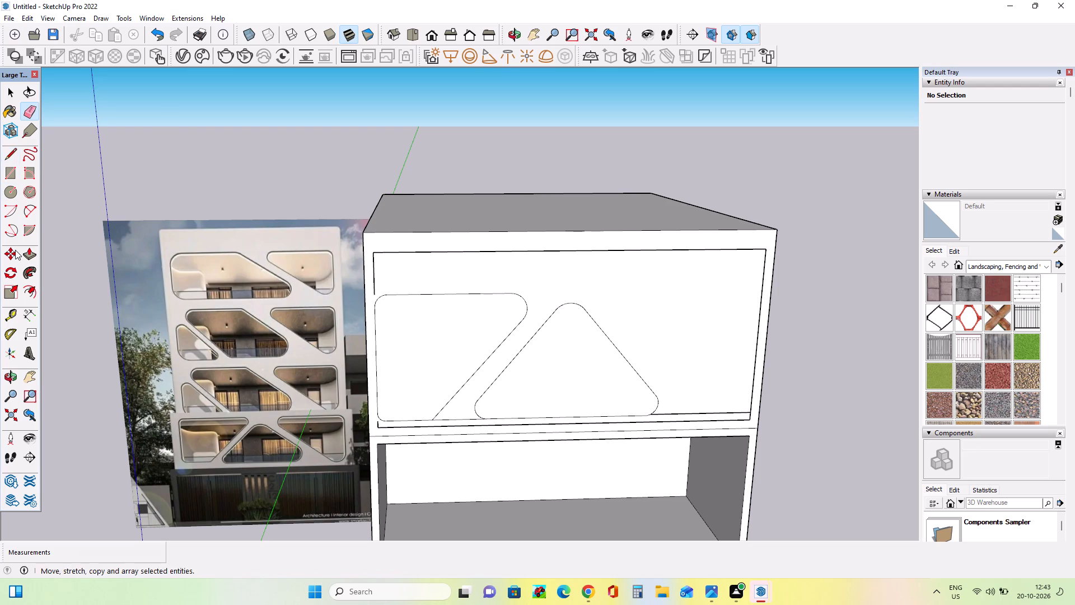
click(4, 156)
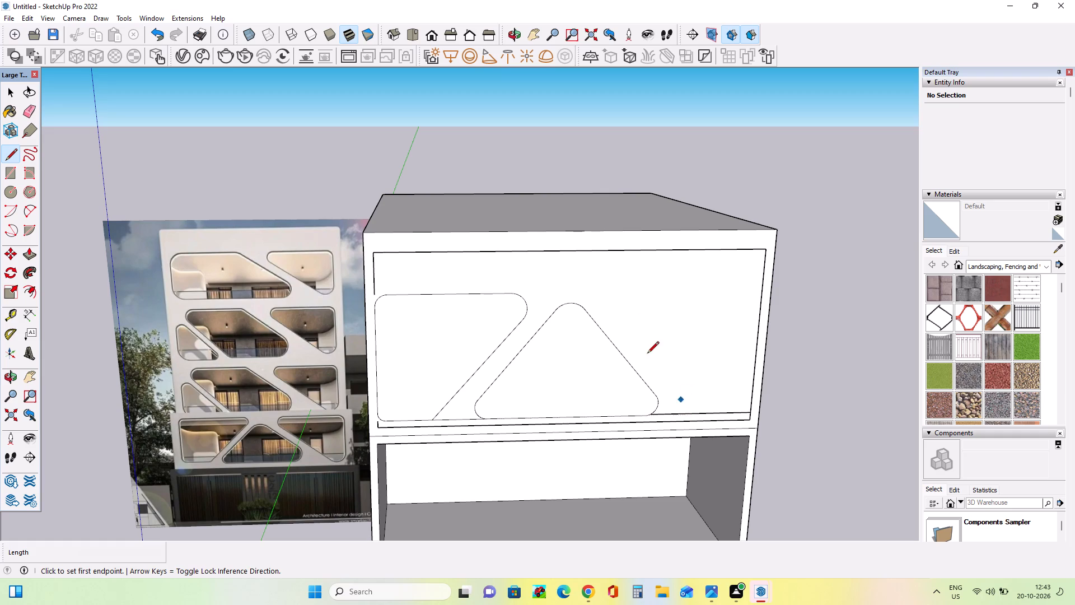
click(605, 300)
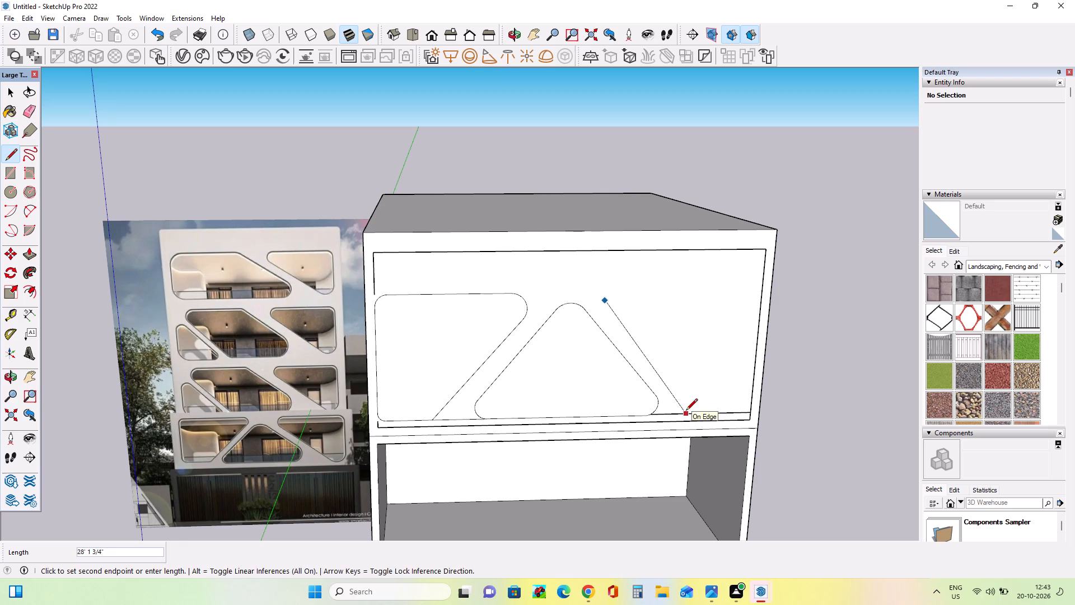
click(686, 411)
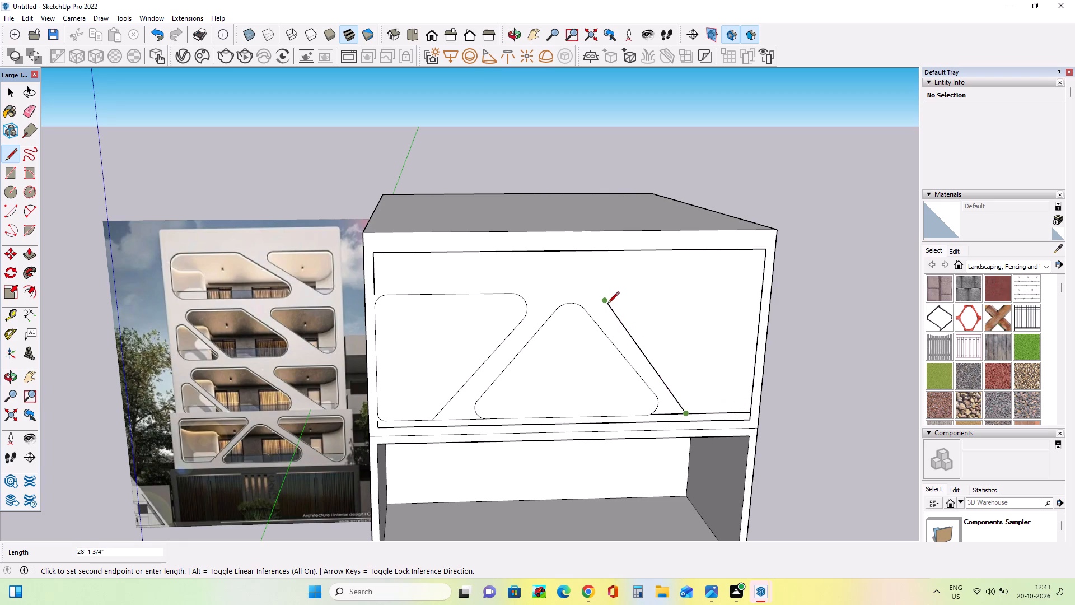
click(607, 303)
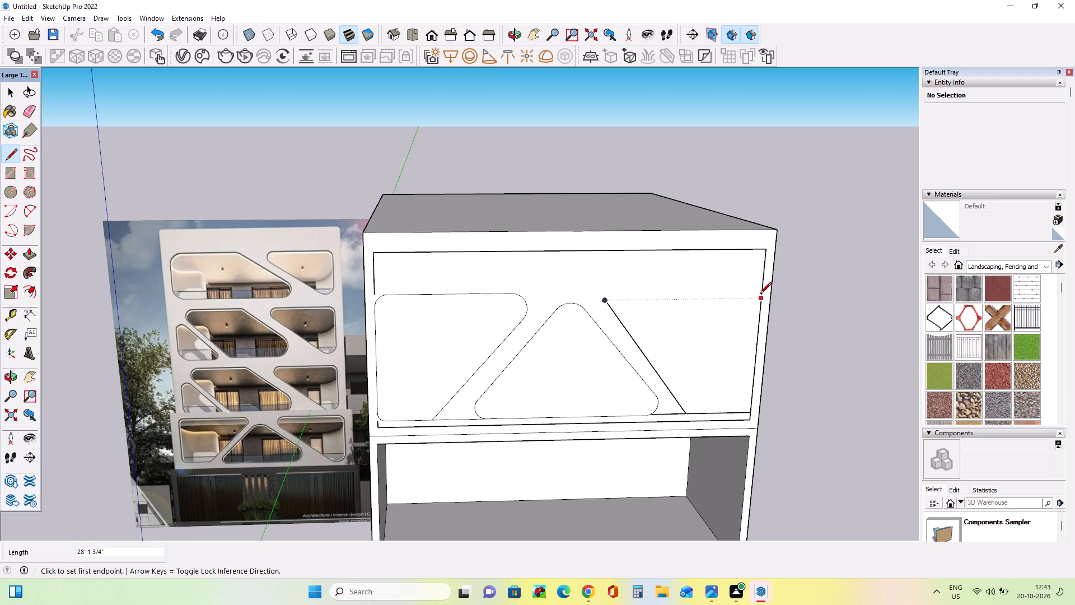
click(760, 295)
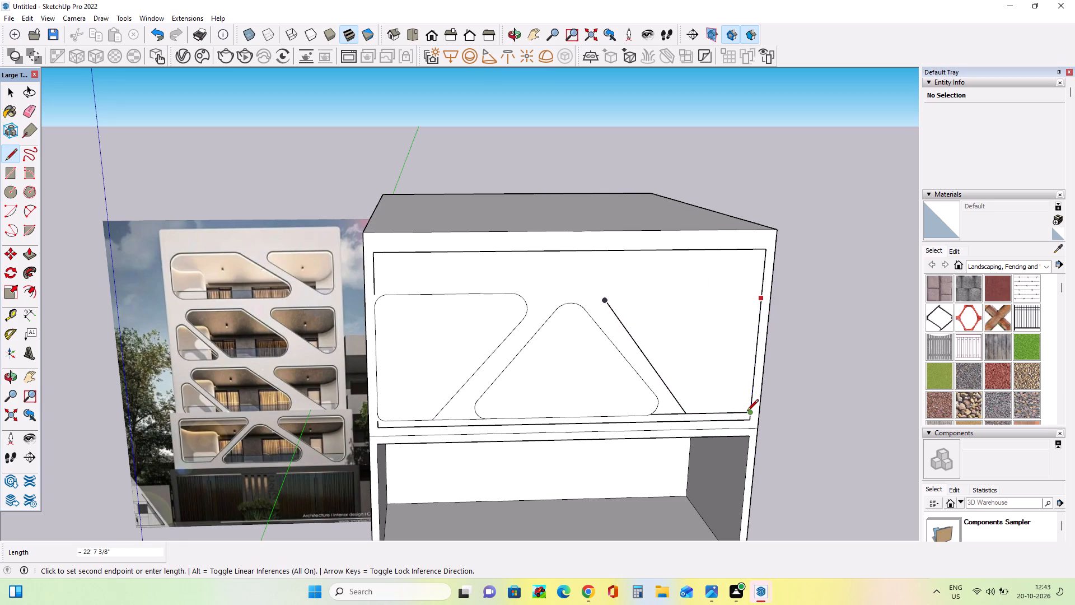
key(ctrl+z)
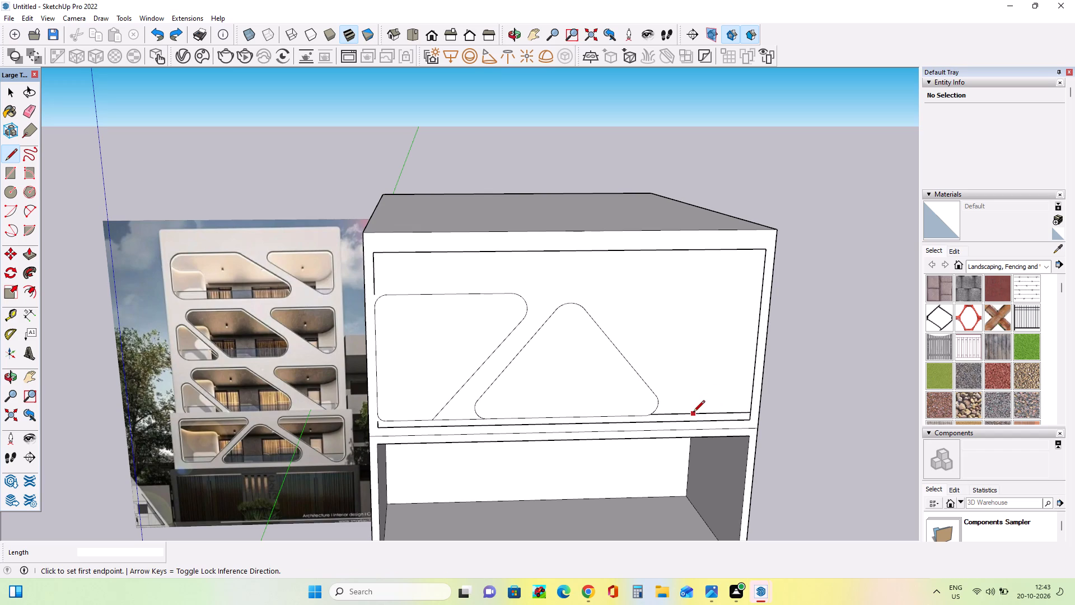
Outline the opening right of the triangle with a diagonal about 28' 7", a top line about 26' 6" and a base line about 9' 10".
drag(699, 412, 698, 406)
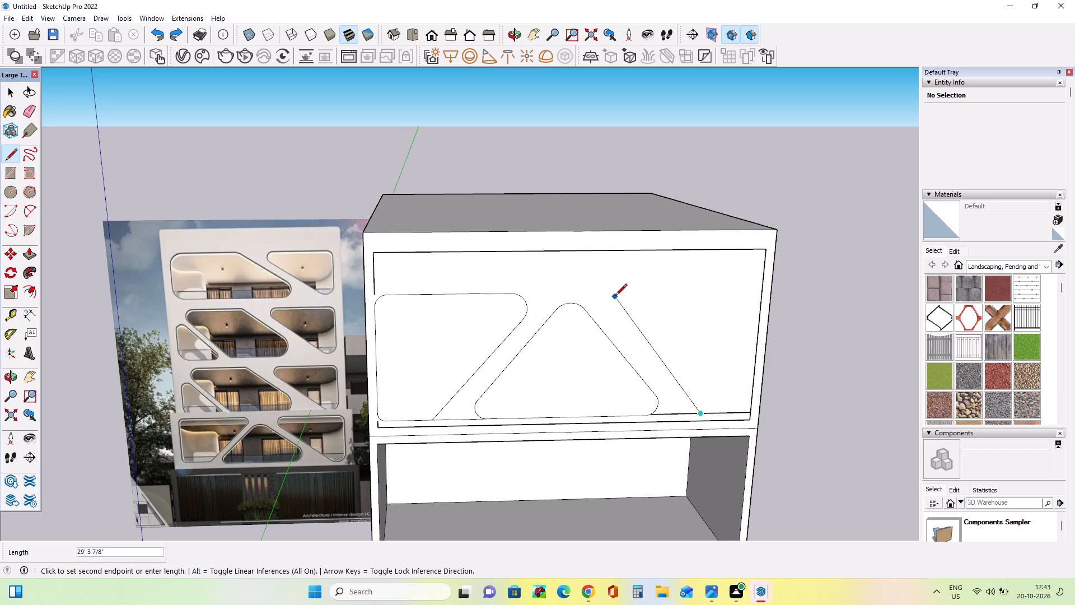
click(621, 297)
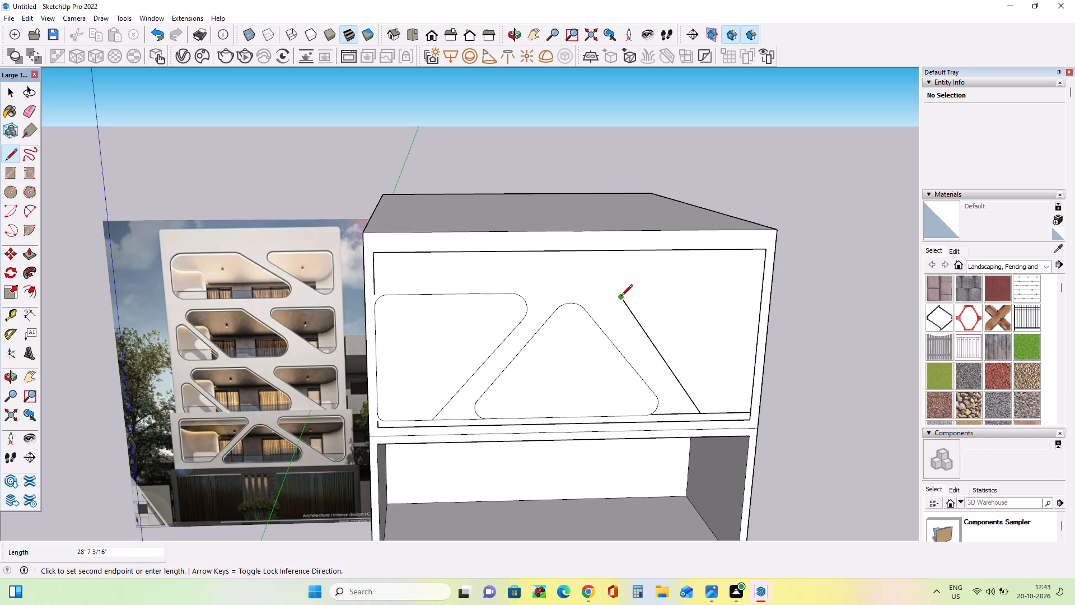
click(761, 294)
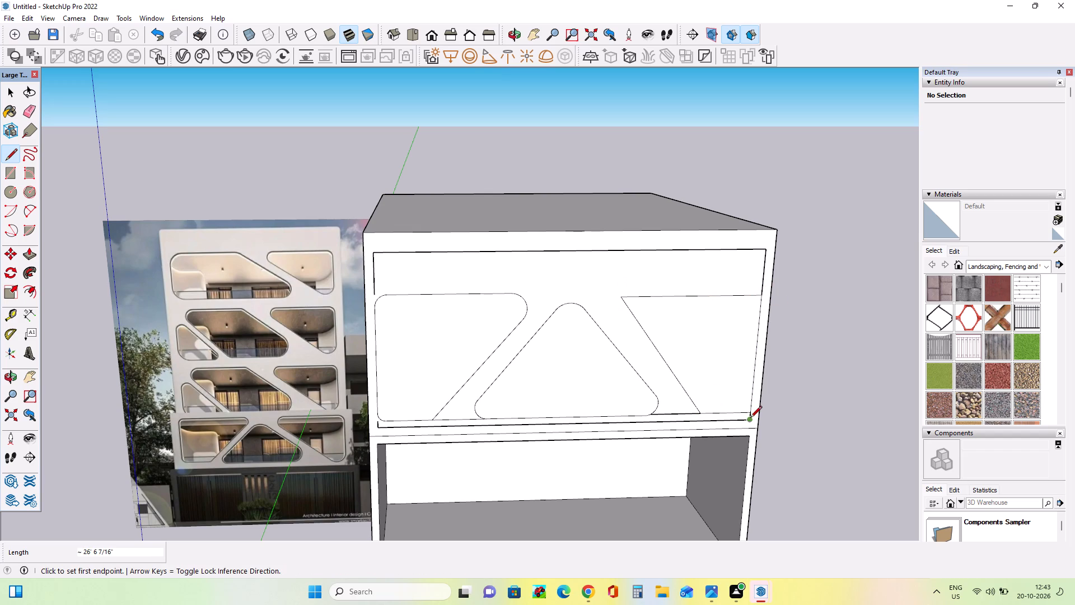
click(751, 411)
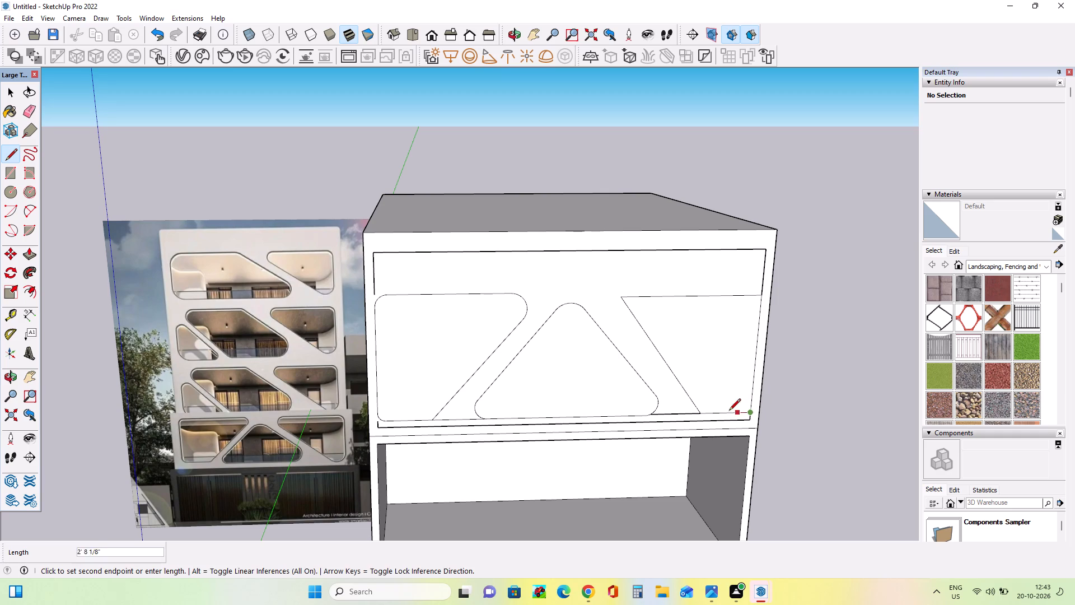
click(698, 413)
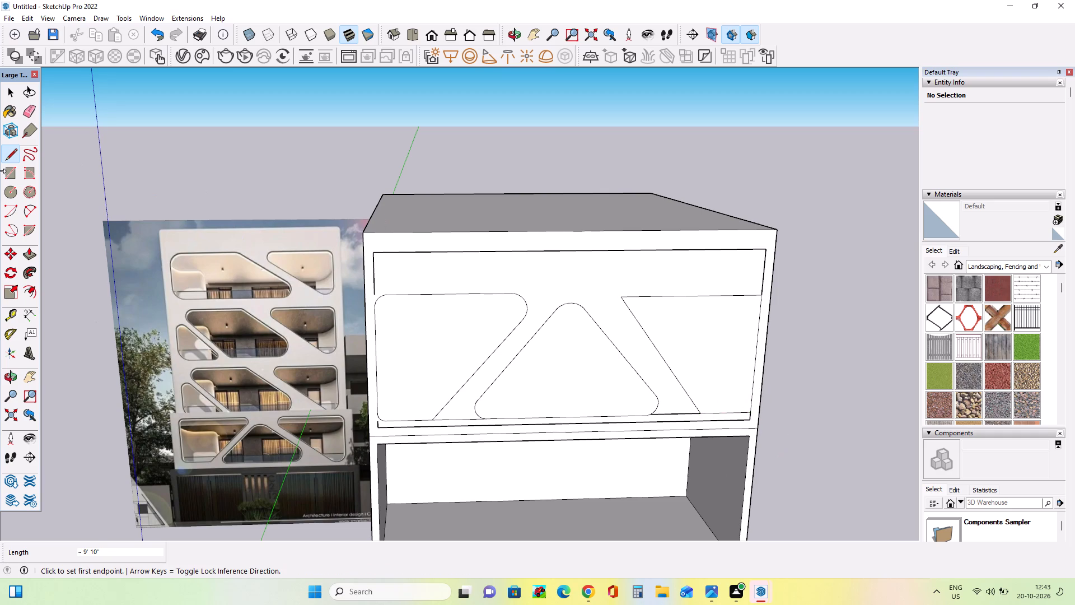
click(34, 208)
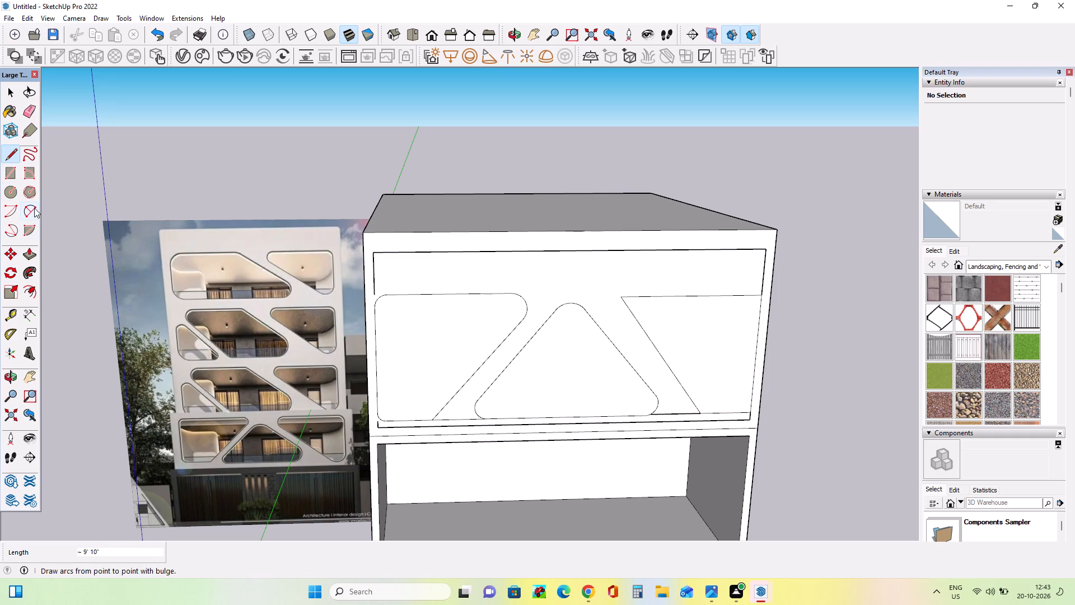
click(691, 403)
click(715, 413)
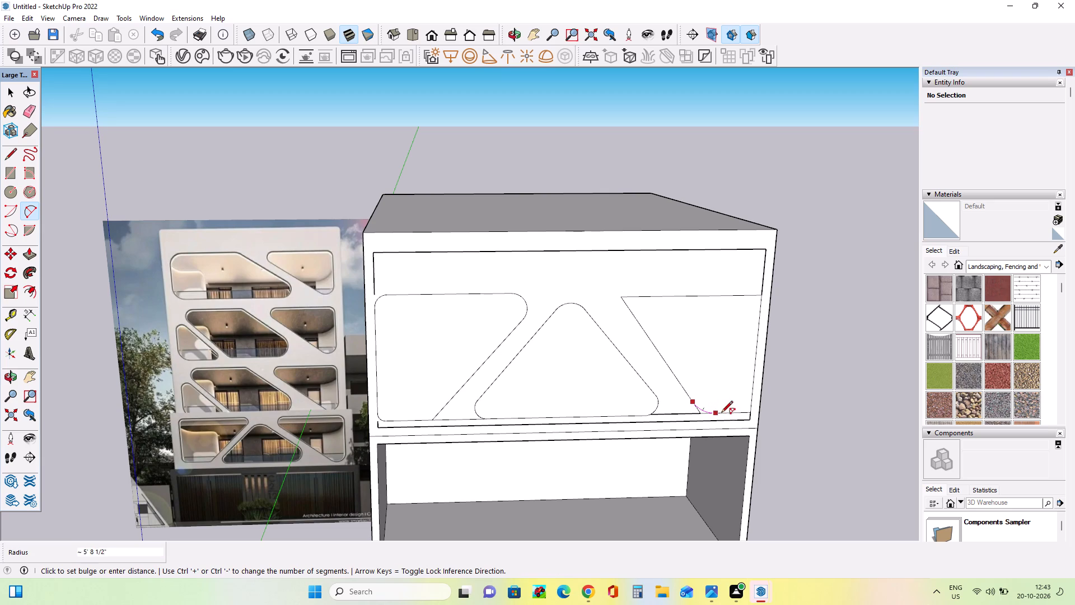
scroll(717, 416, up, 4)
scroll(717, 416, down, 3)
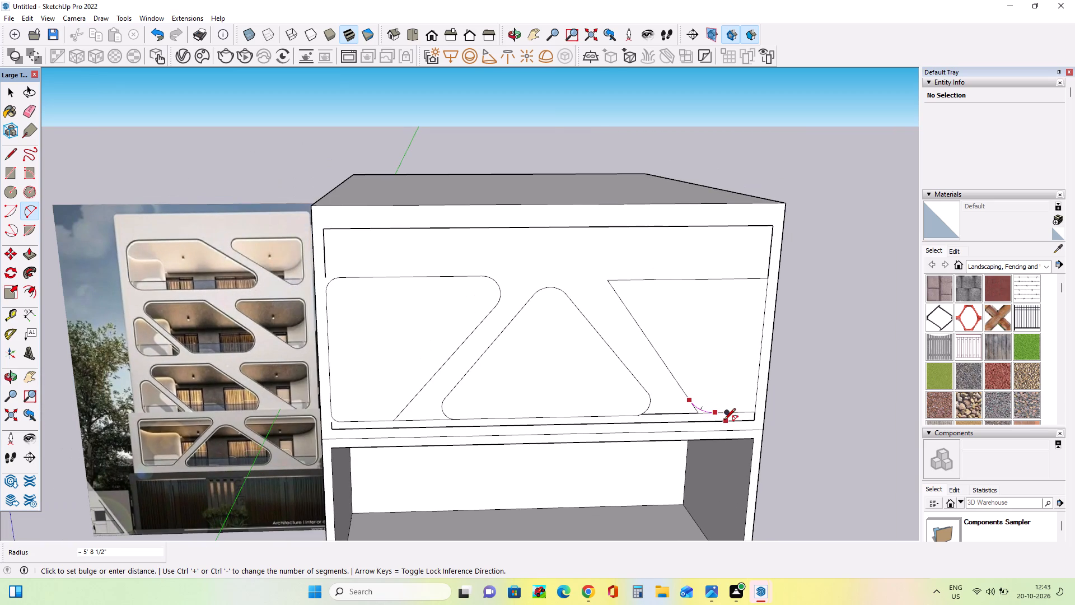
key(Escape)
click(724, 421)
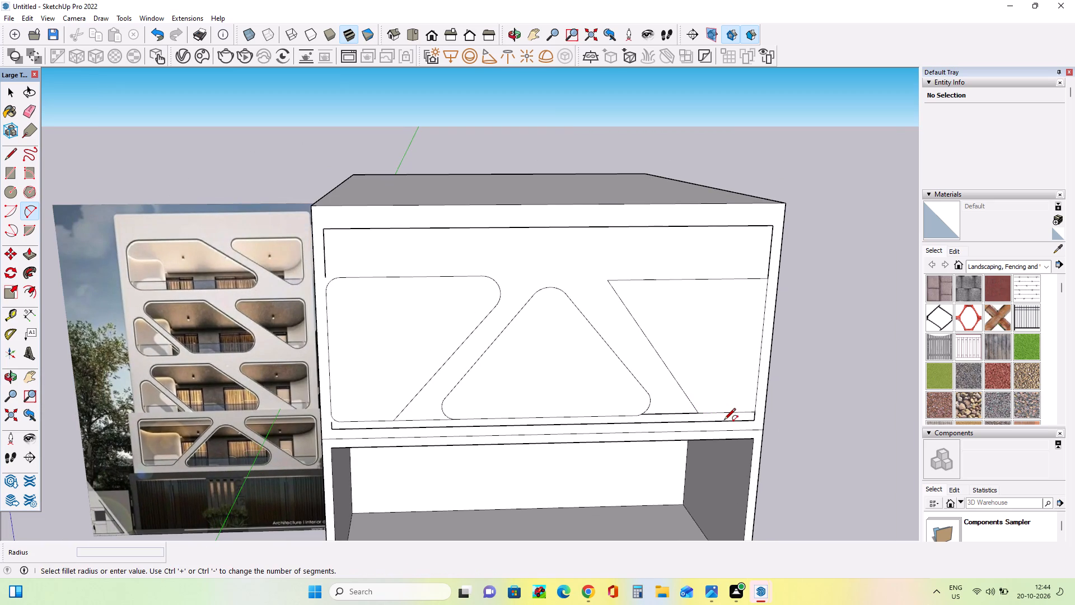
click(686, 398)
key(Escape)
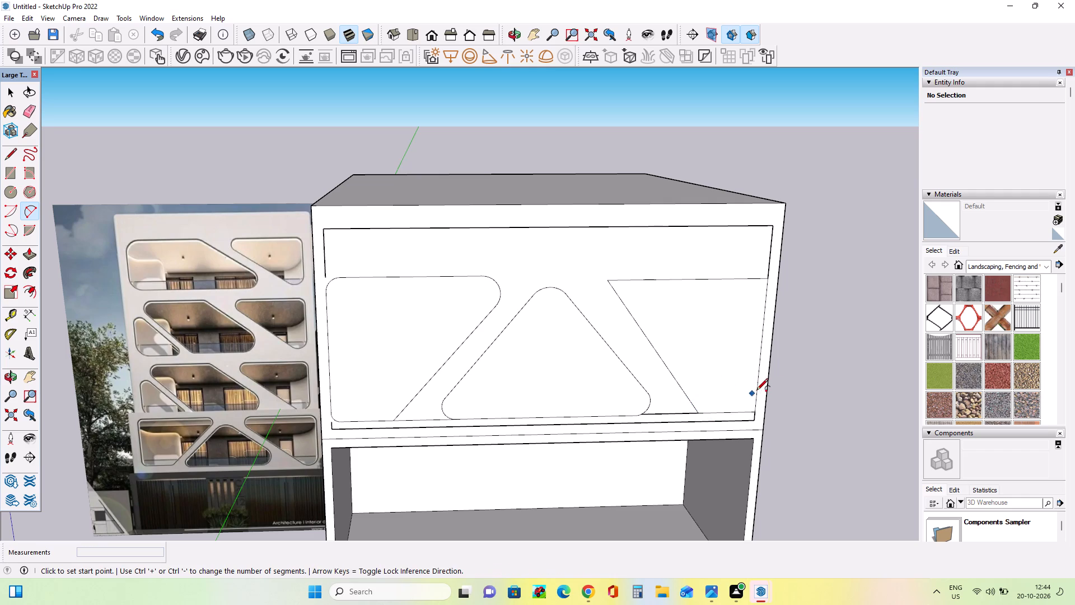
Draw an arc across the right opening's lower end, from side edge to diagonal, about 12' 6" wide with a bulge of about 3' 3".
click(756, 391)
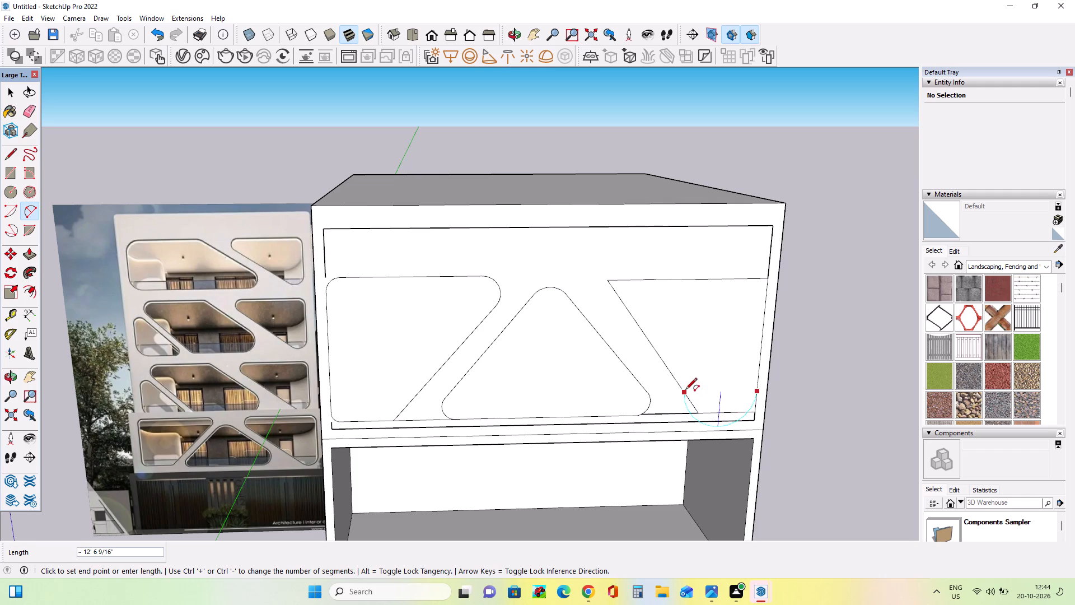
click(685, 390)
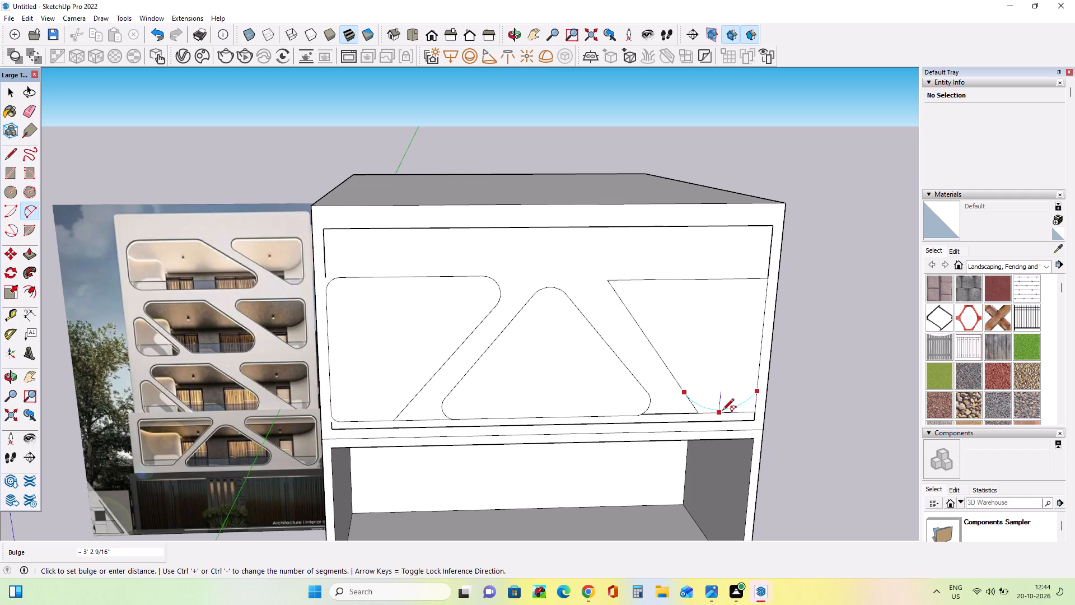
click(722, 411)
Round the right opening's two upper corners with arcs, radius about 3' 8" at the outer corner and 1' 11" at the inner.
middle_drag(726, 437, 710, 445)
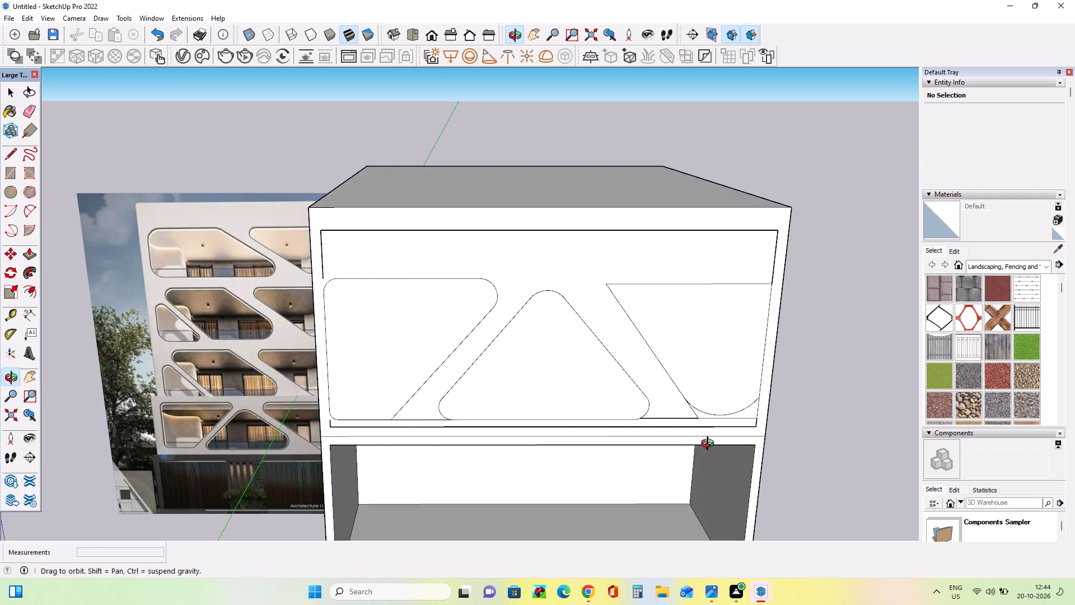
middle_drag(710, 445, 737, 432)
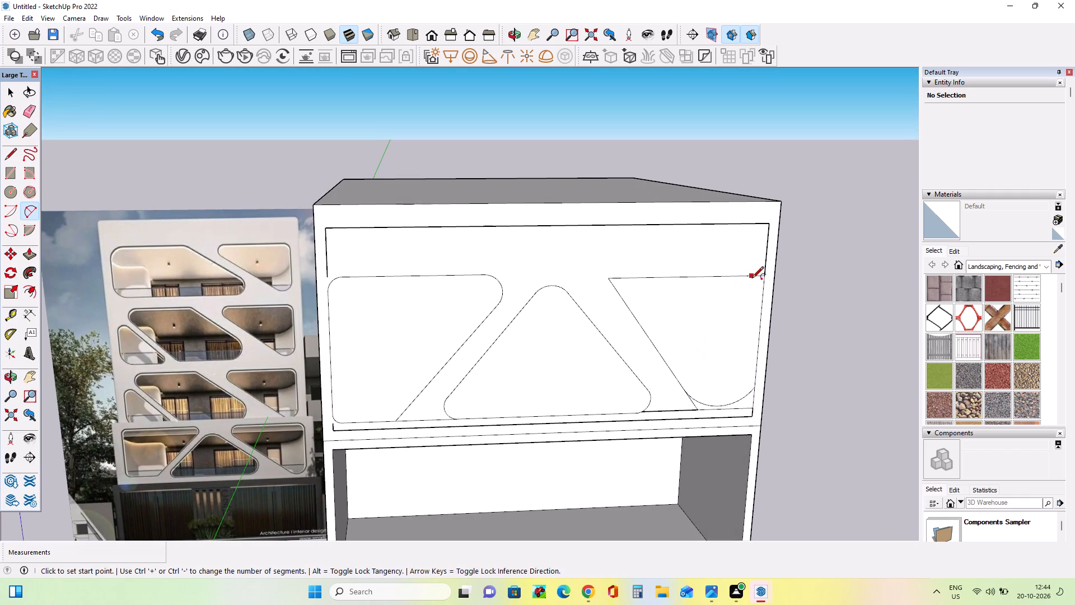
click(744, 278)
click(761, 294)
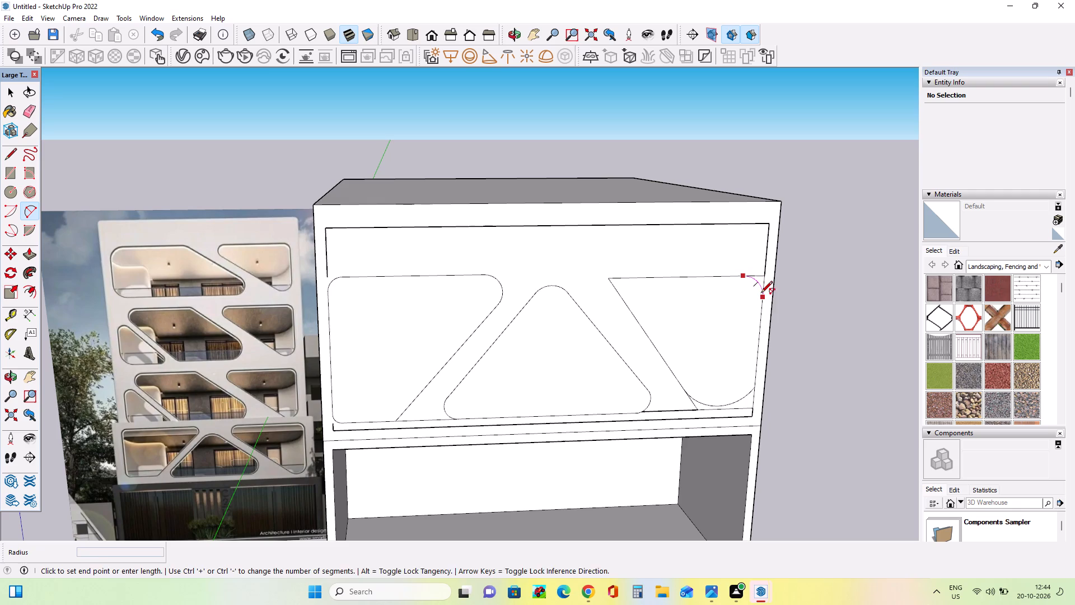
click(769, 296)
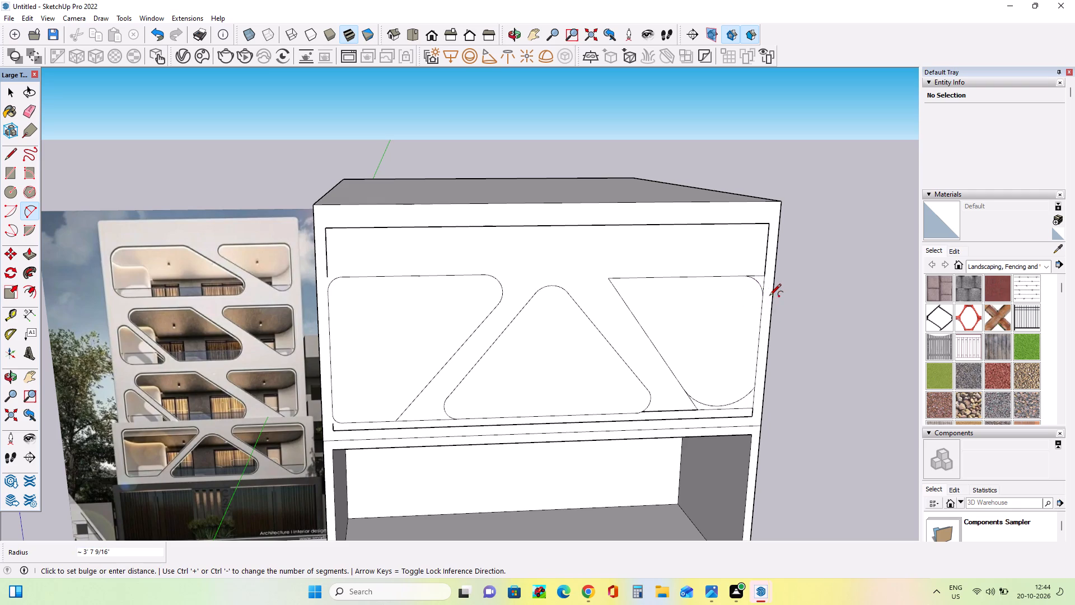
click(618, 292)
click(628, 279)
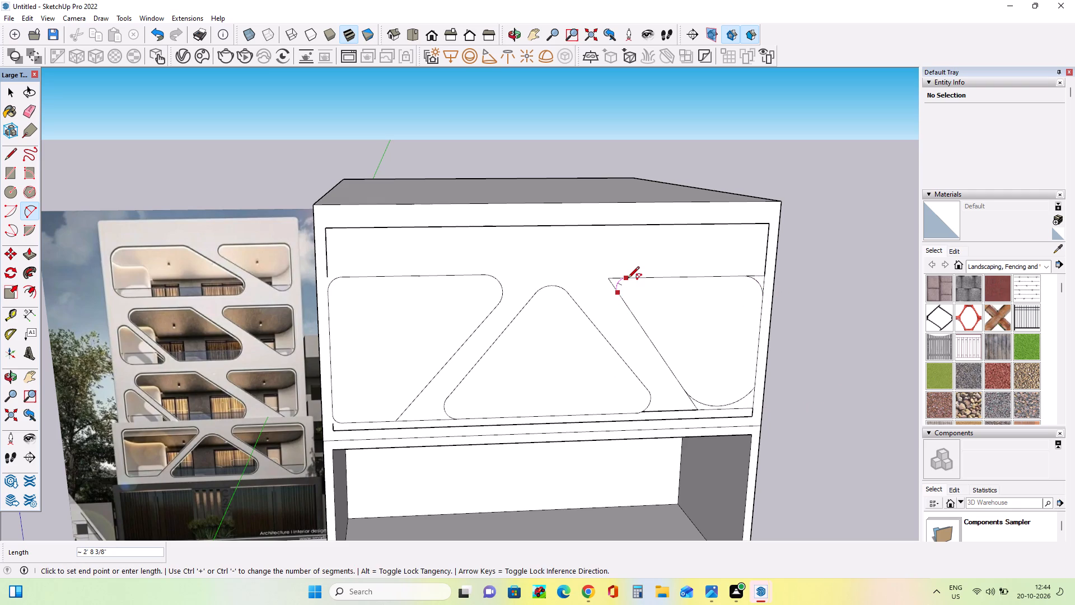
scroll(625, 277, up, 8)
scroll(624, 281, down, 1)
scroll(624, 281, up, 2)
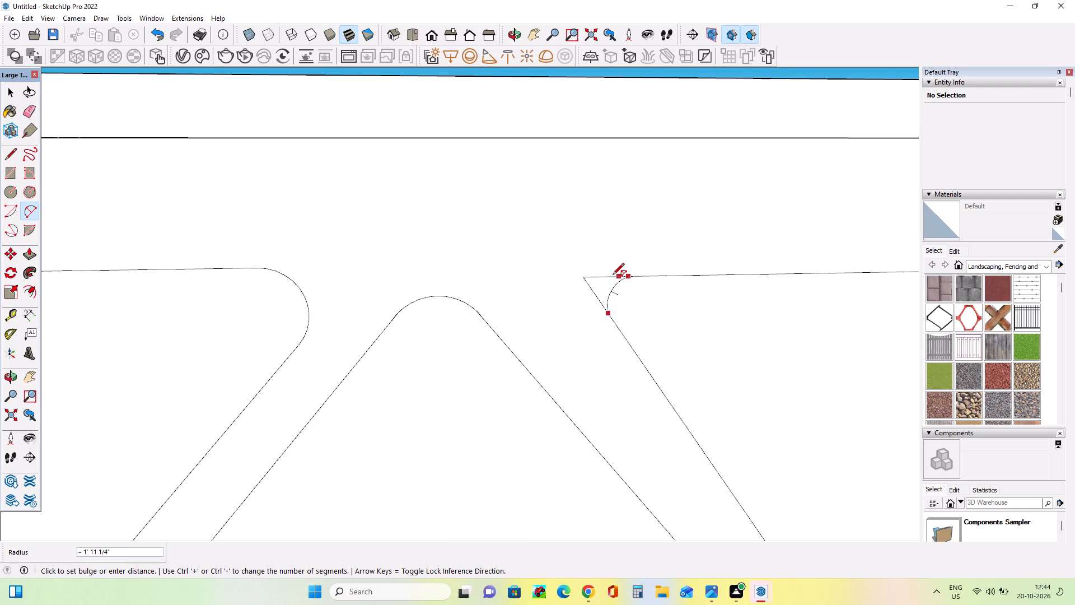
click(613, 276)
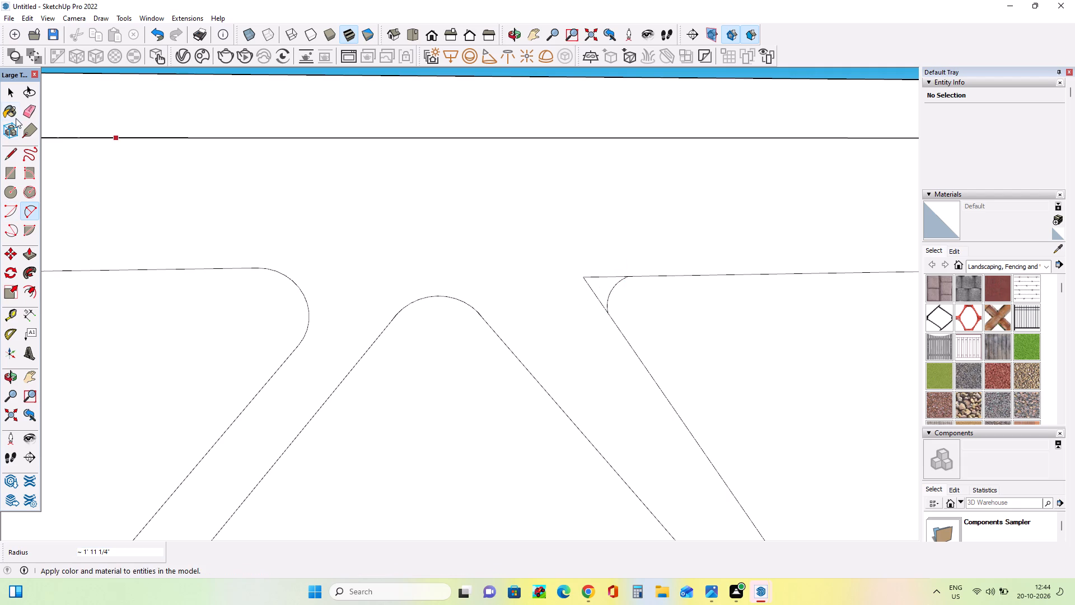
Erase the leftover lines outside the right opening's rounded corners and the base line beneath its lower arc.
click(26, 110)
drag(613, 268, 565, 310)
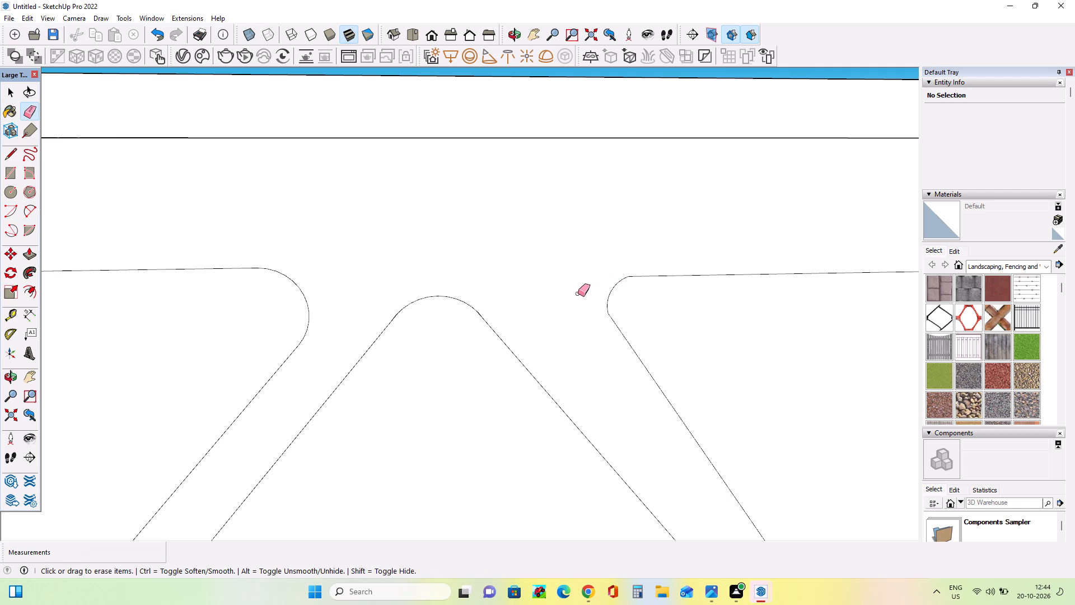
scroll(508, 291, down, 8)
scroll(754, 306, up, 3)
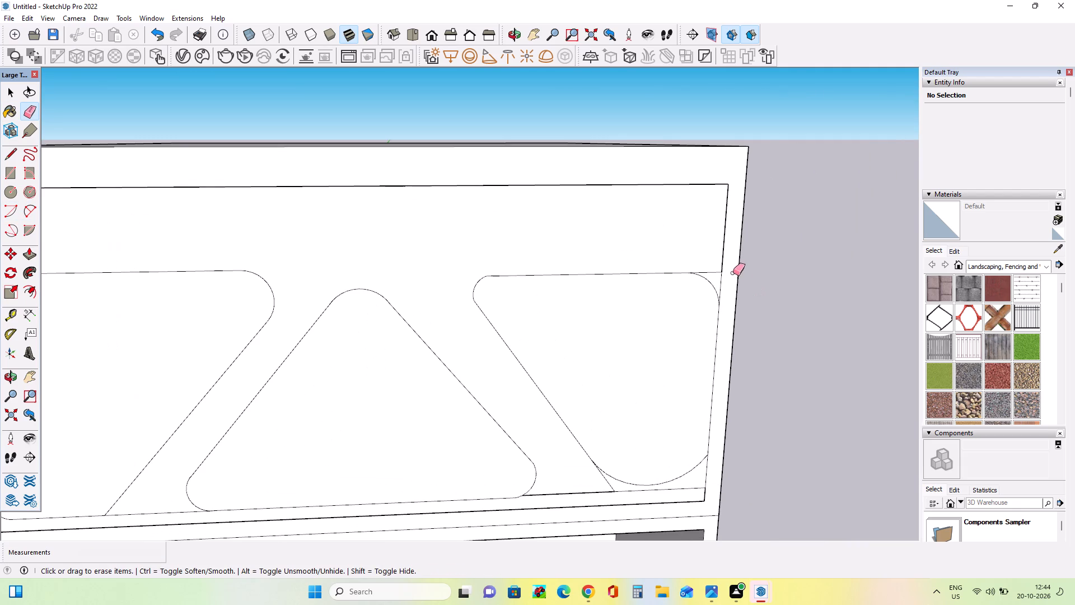
drag(715, 269, 723, 287)
scroll(723, 283, down, 2)
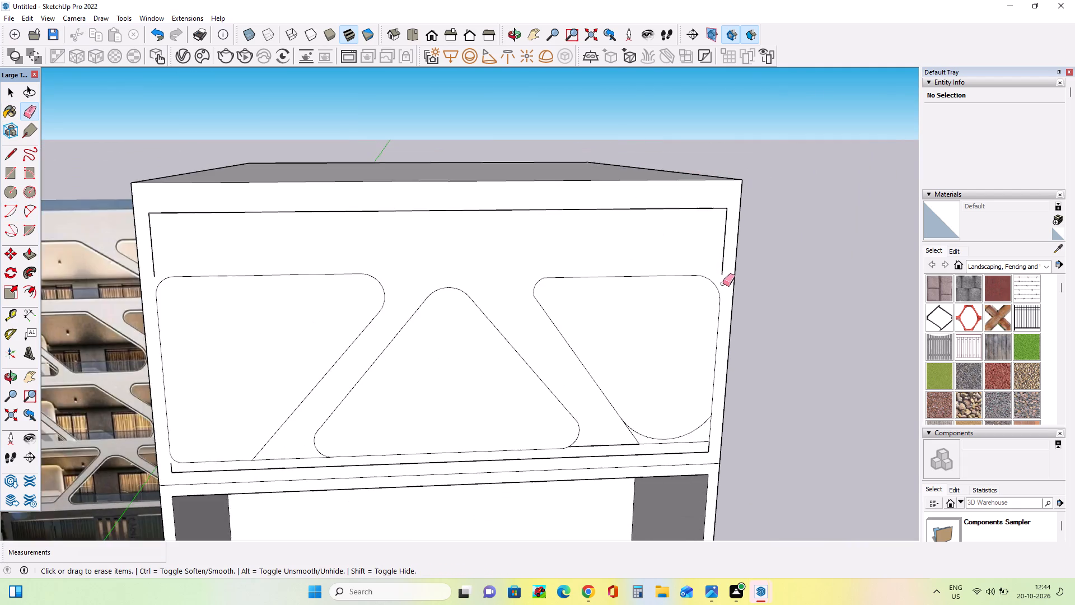
scroll(723, 283, down, 5)
scroll(651, 415, up, 3)
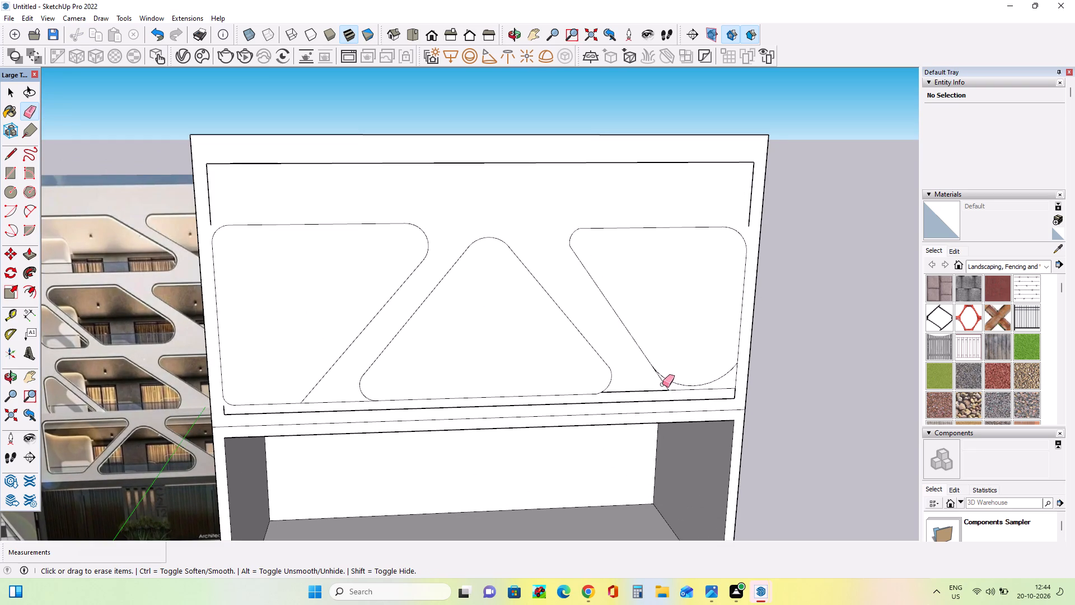
drag(662, 383, 669, 385)
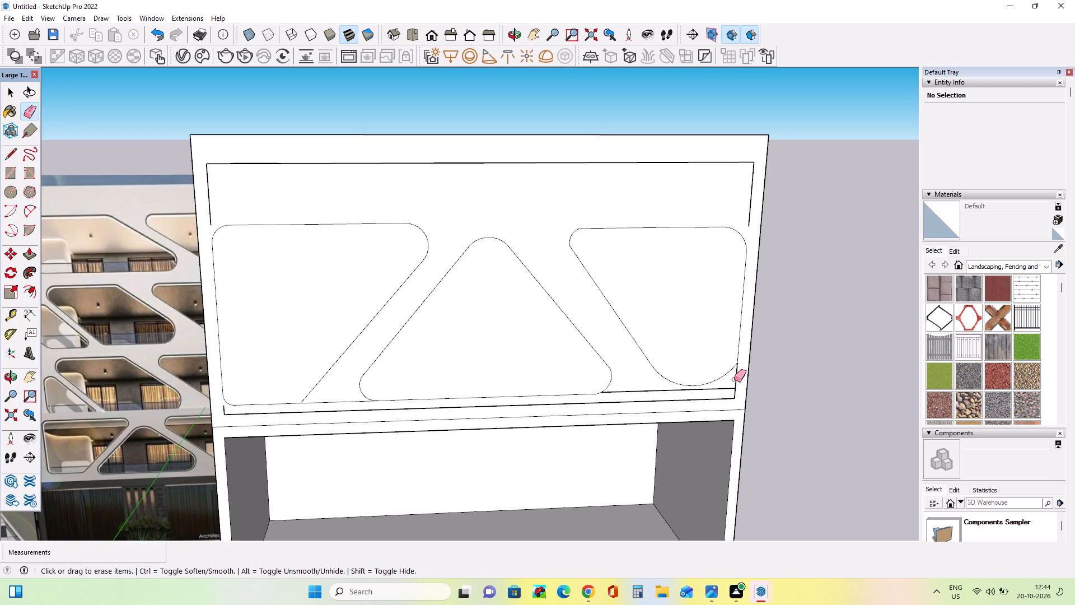
click(732, 376)
click(721, 388)
Erase the leftover base line segment between the left opening and the triangle.
scroll(640, 388, down, 3)
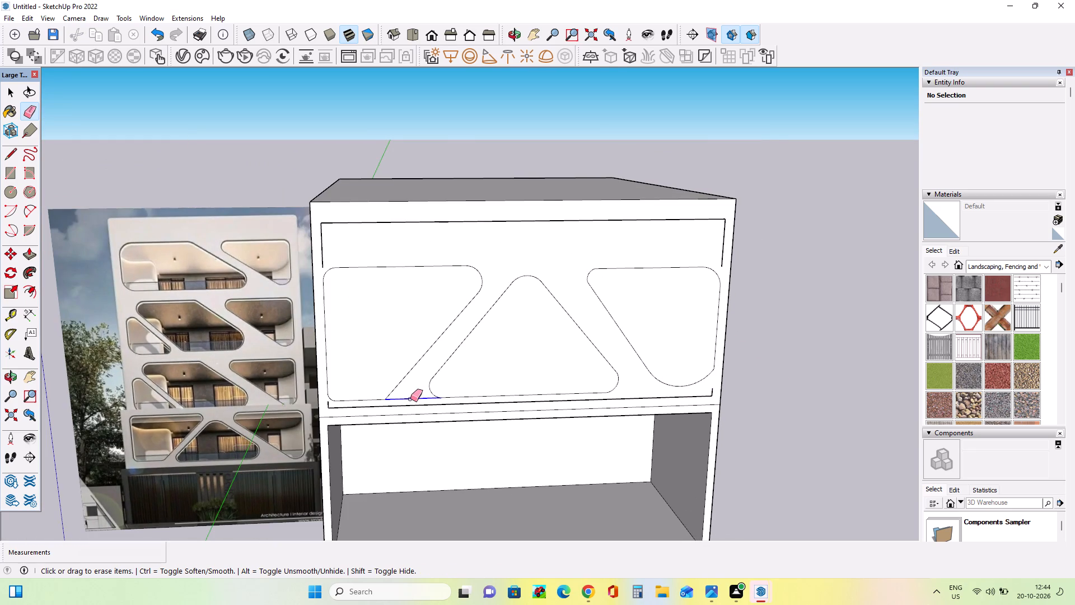
click(410, 399)
middle_drag(378, 398, 389, 402)
scroll(452, 409, down, 3)
middle_drag(585, 458, 531, 438)
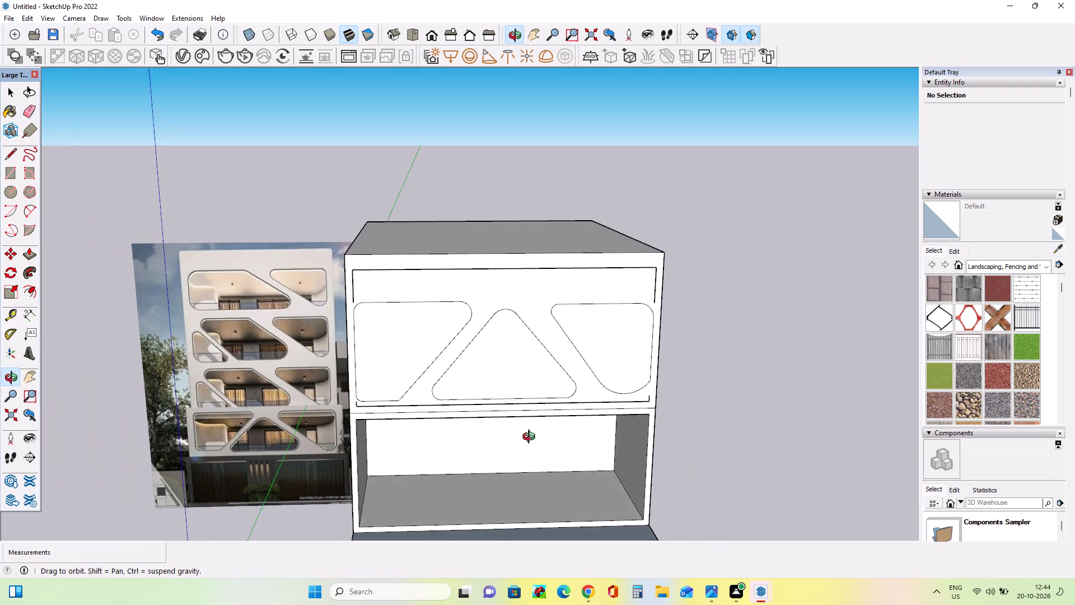
middle_drag(531, 438, 531, 433)
middle_click(531, 433)
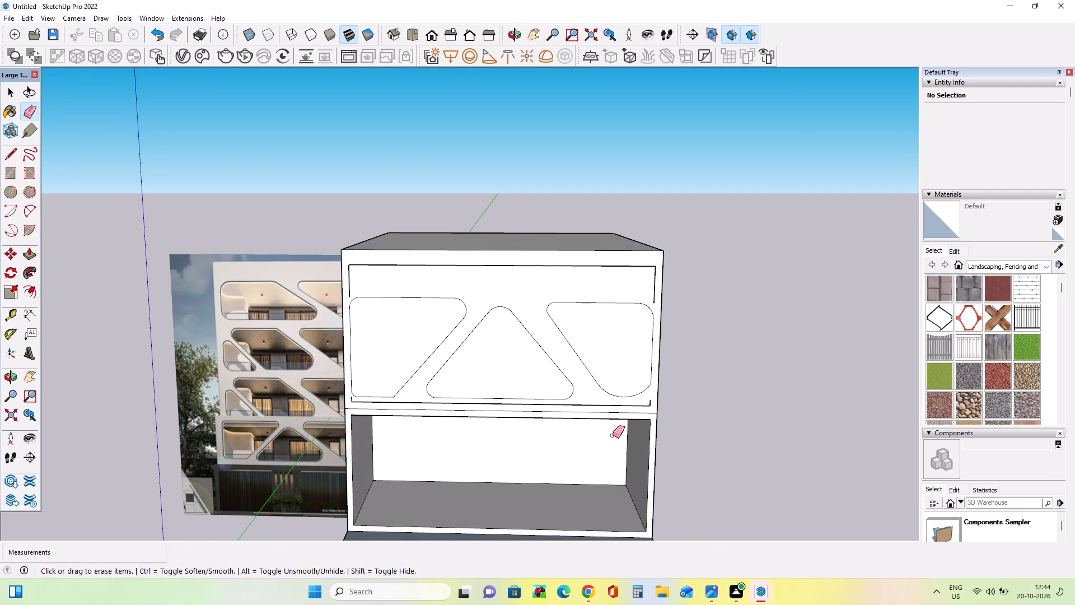
middle_drag(611, 435, 633, 444)
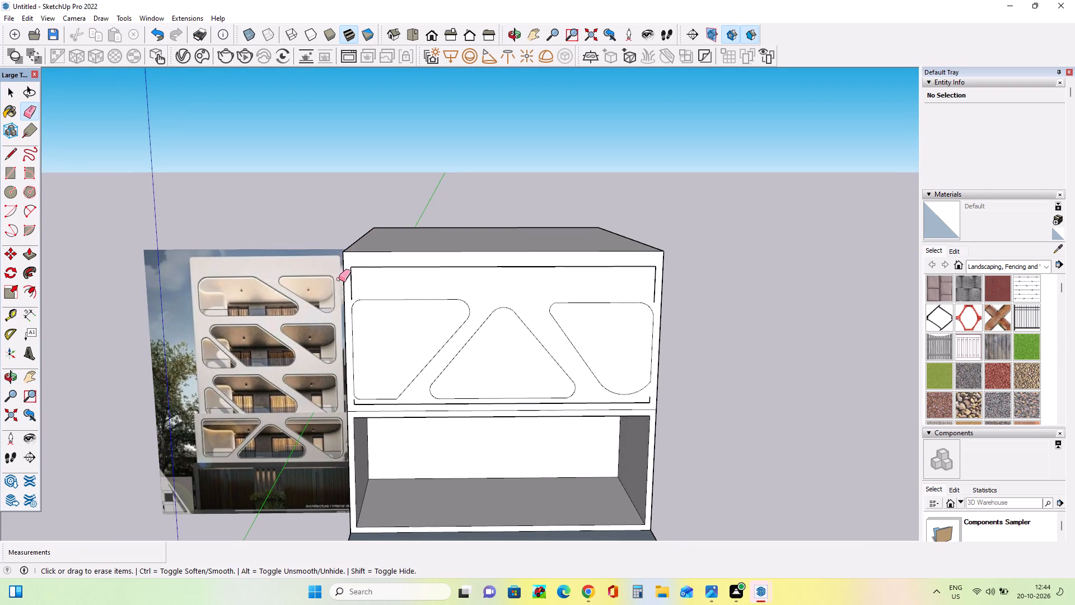
Draw a horizontal line about 75' 3" long across the front panel, from edge to edge just above the three openings.
click(16, 152)
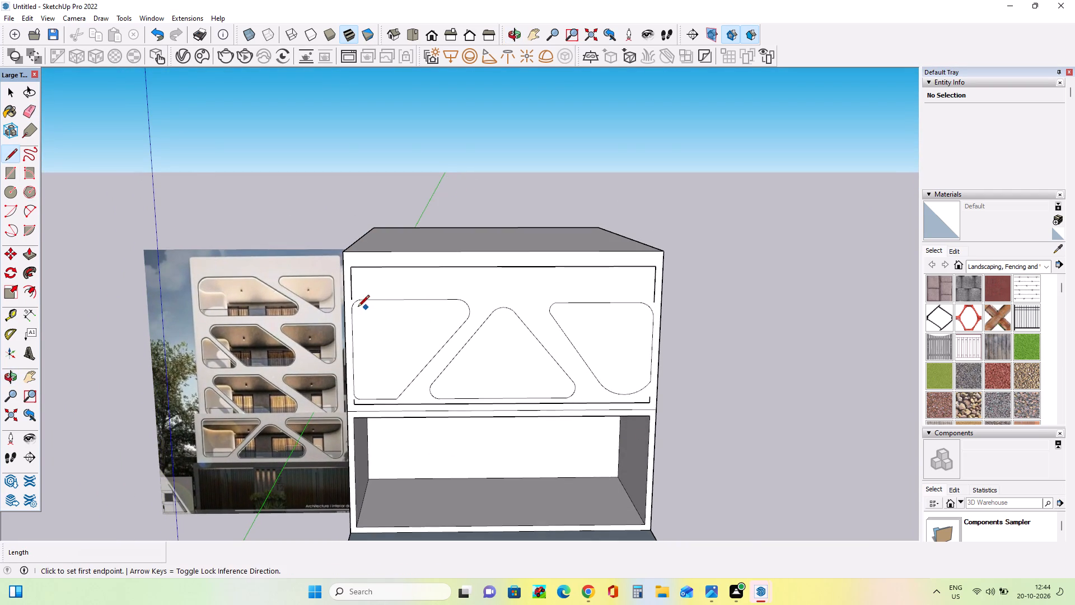
scroll(354, 305, up, 6)
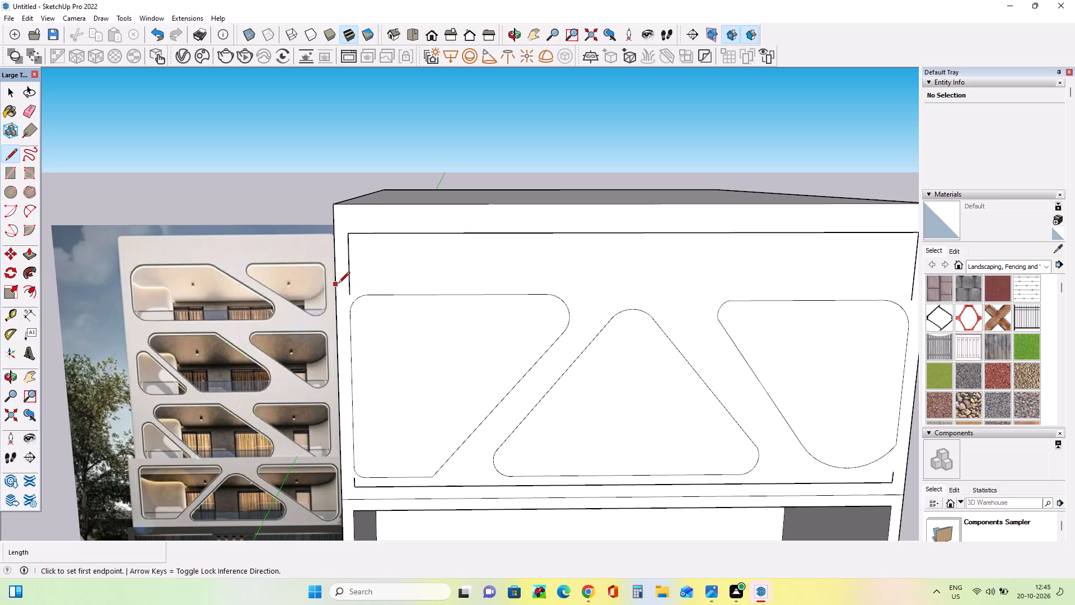
scroll(338, 284, down, 5)
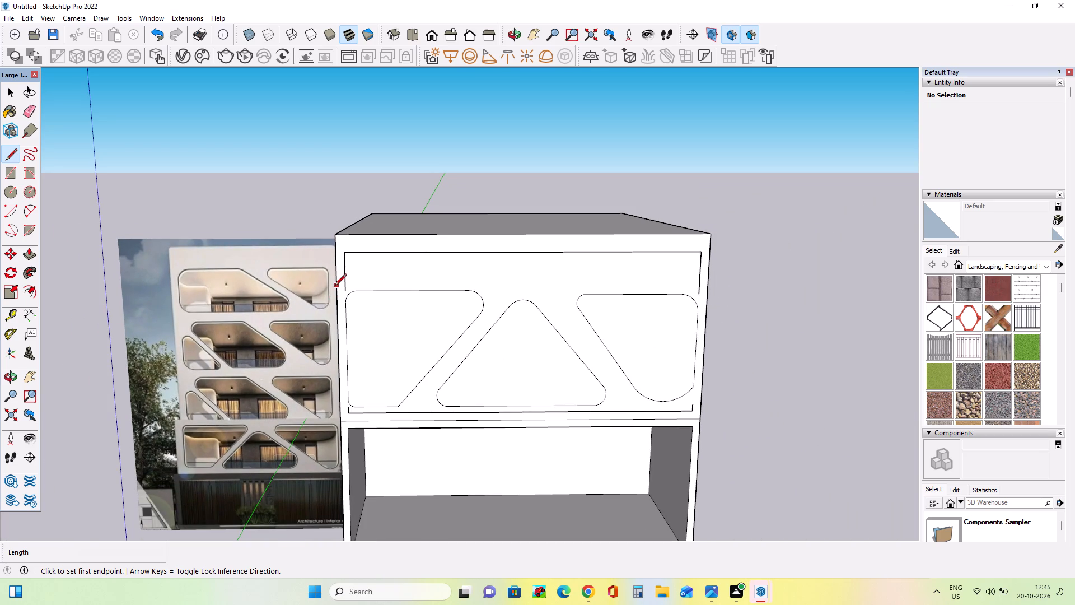
click(335, 287)
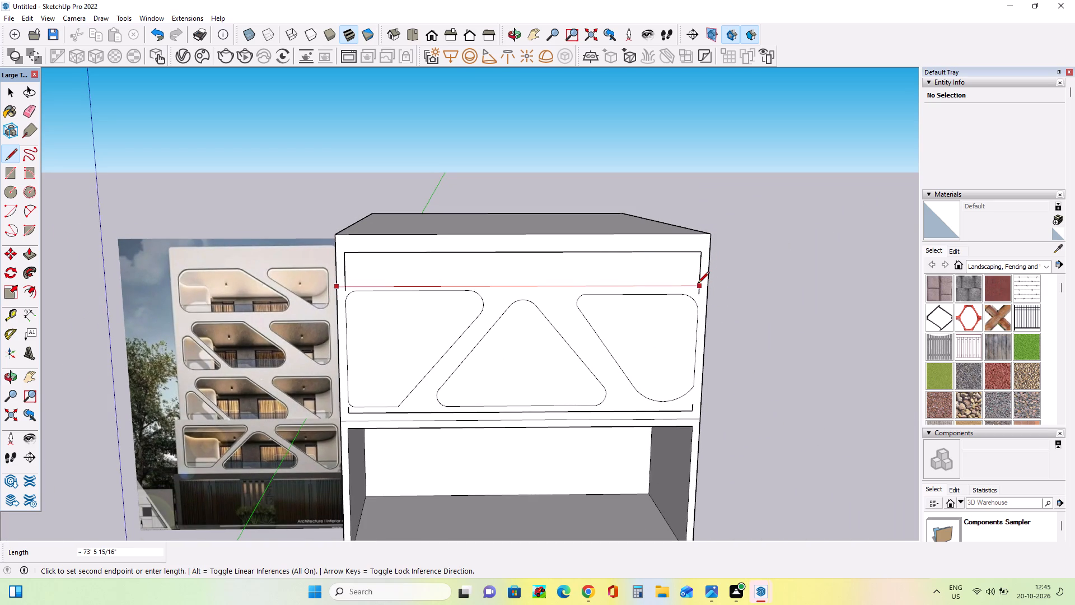
key(Escape)
scroll(327, 282, up, 2)
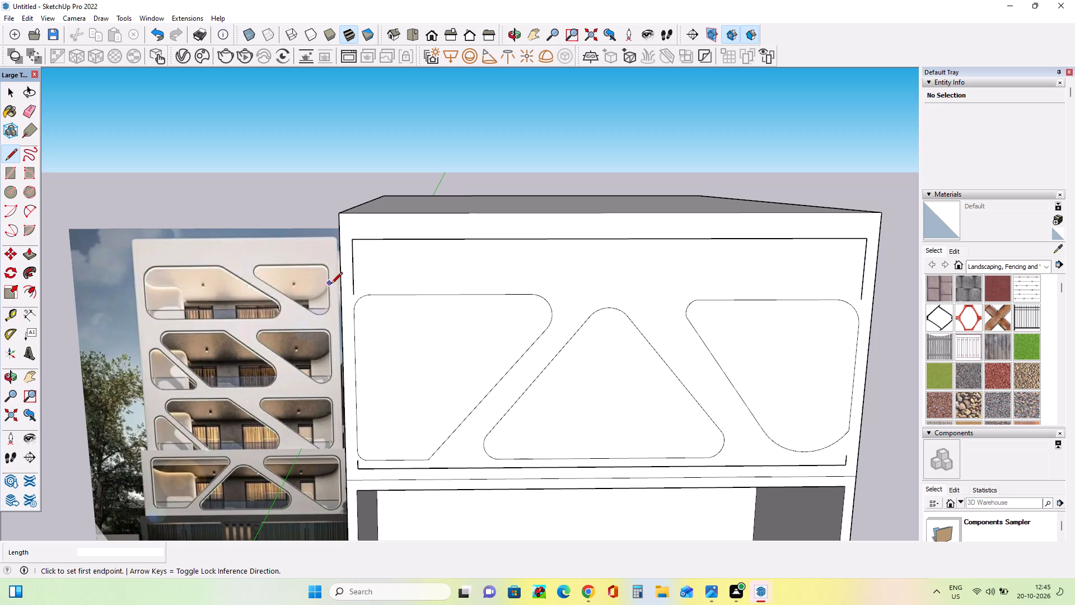
click(342, 283)
scroll(412, 294, down, 4)
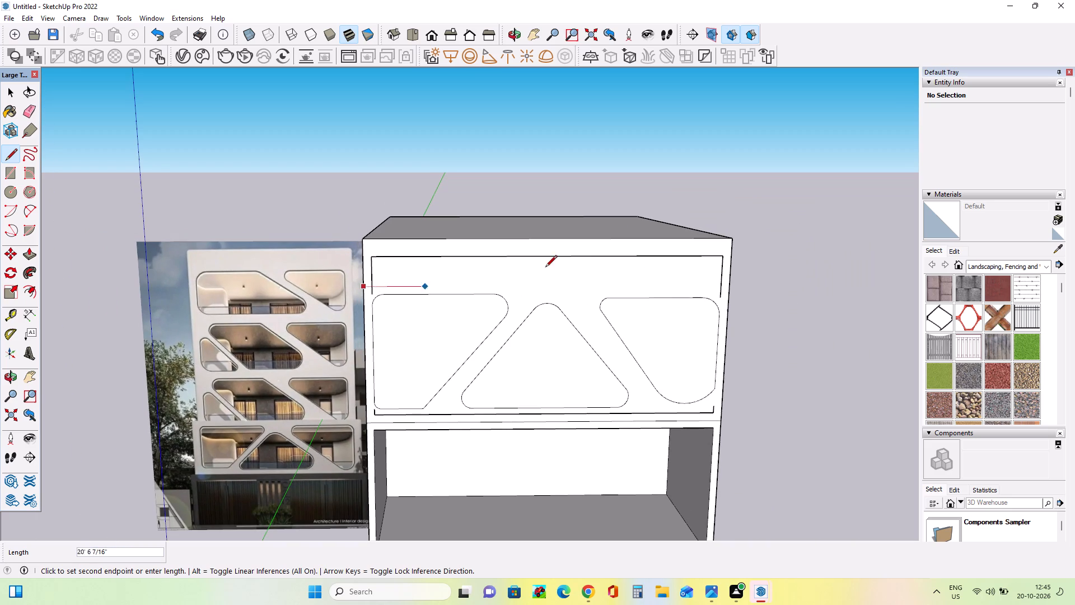
click(732, 287)
middle_drag(764, 353, 766, 356)
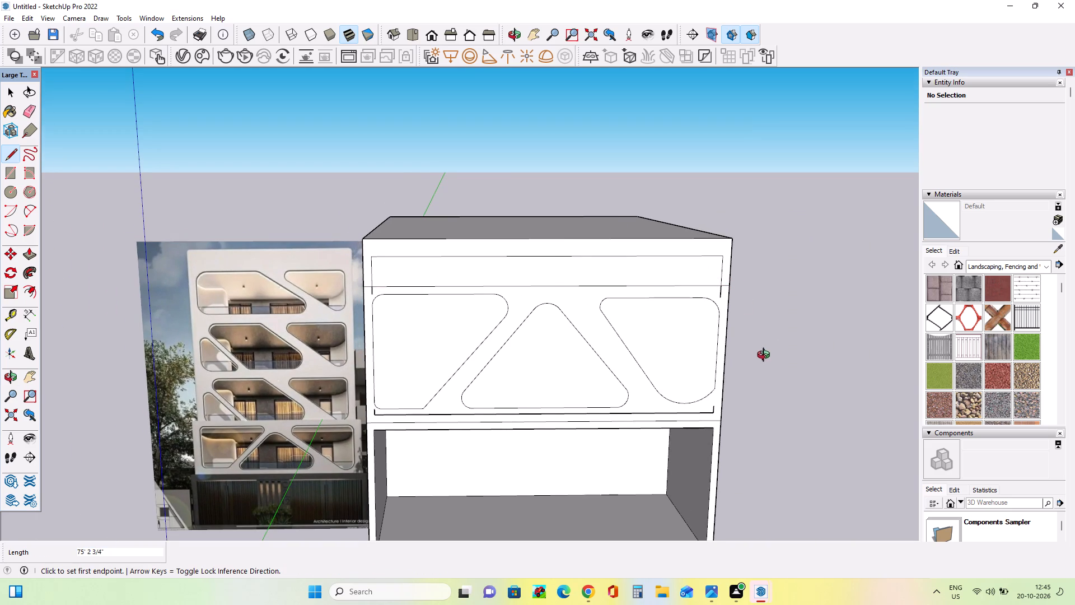
middle_drag(766, 356, 779, 364)
Erase the old inner frame's remaining side stubs below the new horizontal line and its bottom line beneath the openings.
scroll(540, 343, up, 2)
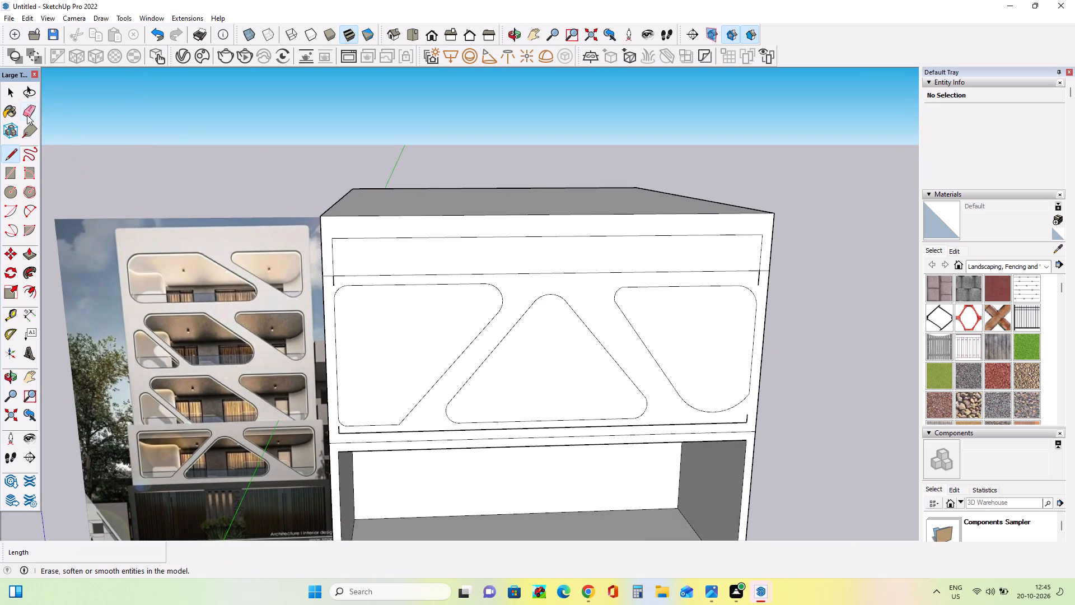
click(27, 115)
scroll(348, 262, up, 4)
click(325, 285)
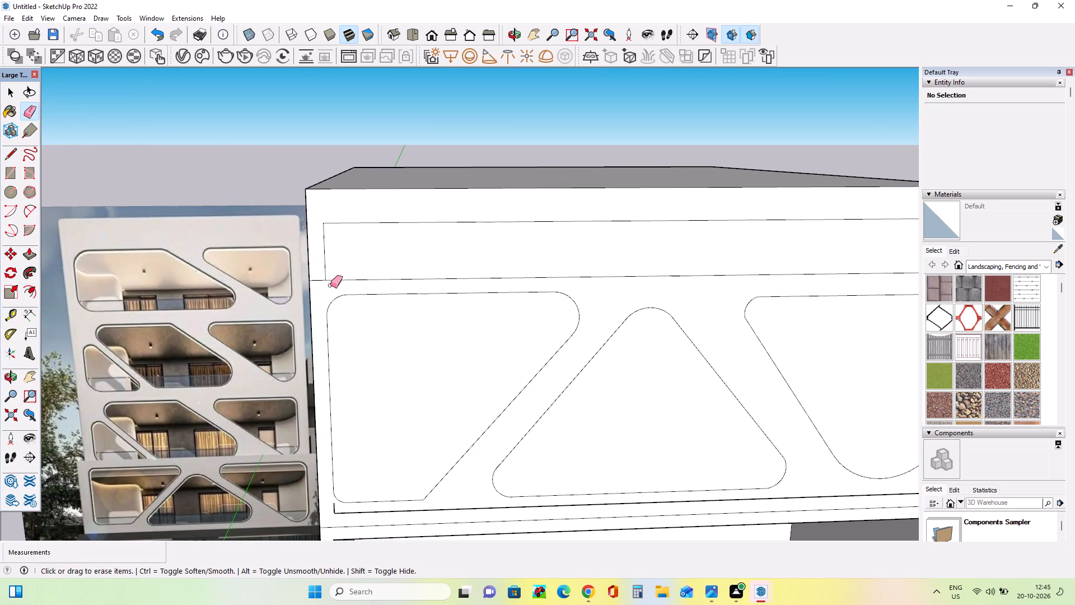
scroll(340, 292, down, 4)
scroll(413, 450, up, 3)
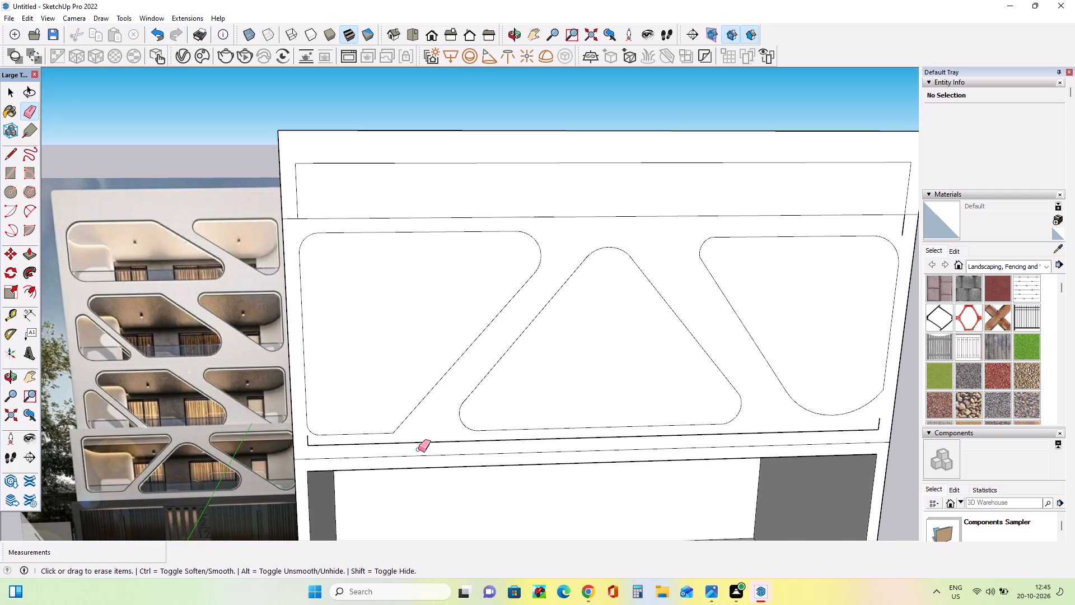
click(334, 446)
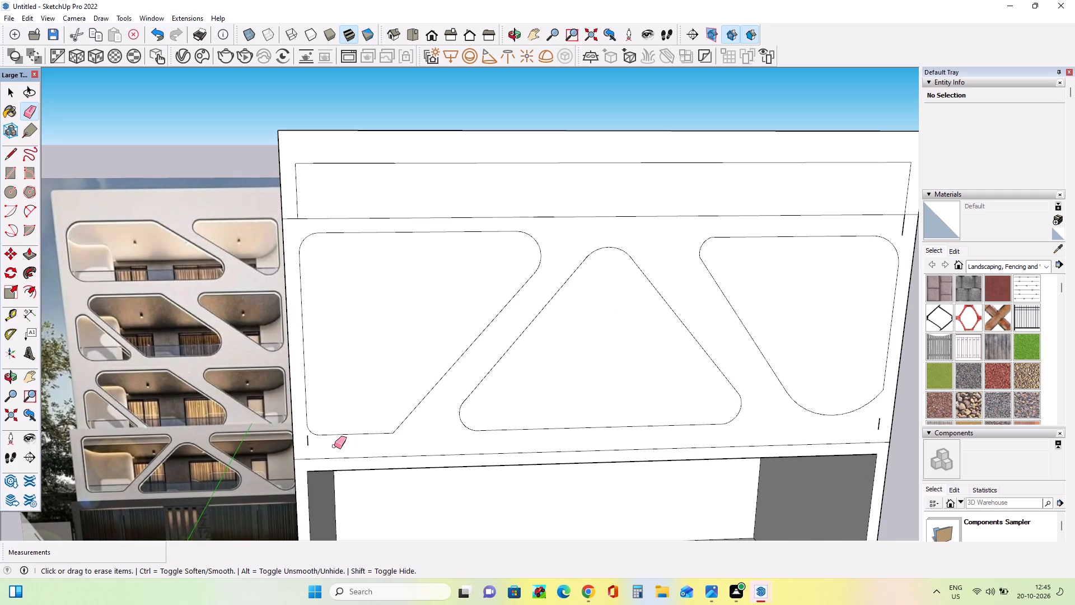
click(308, 439)
scroll(299, 442, down, 2)
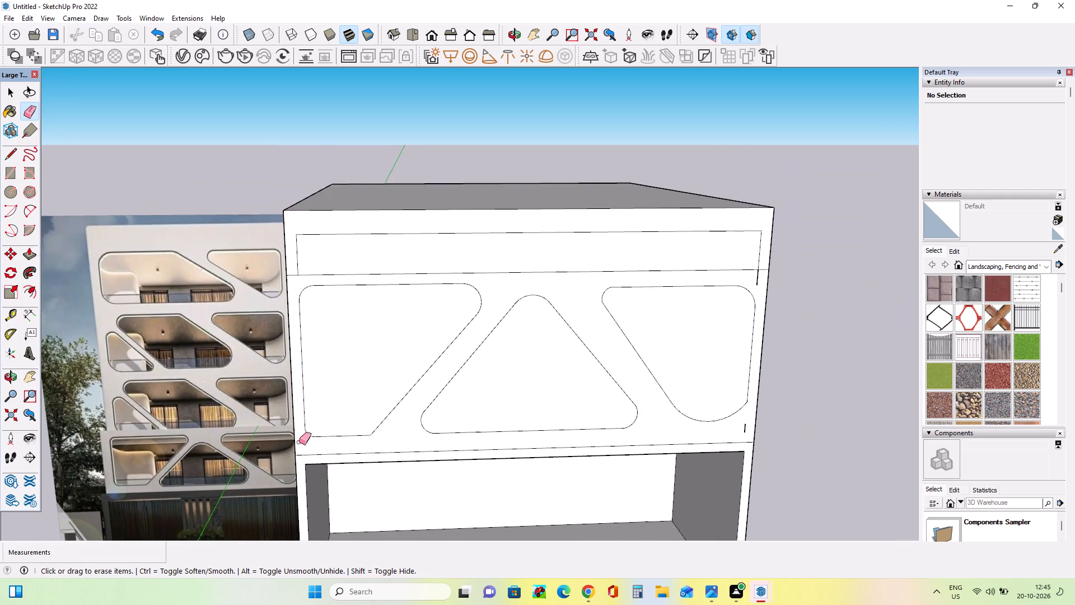
scroll(299, 442, down, 4)
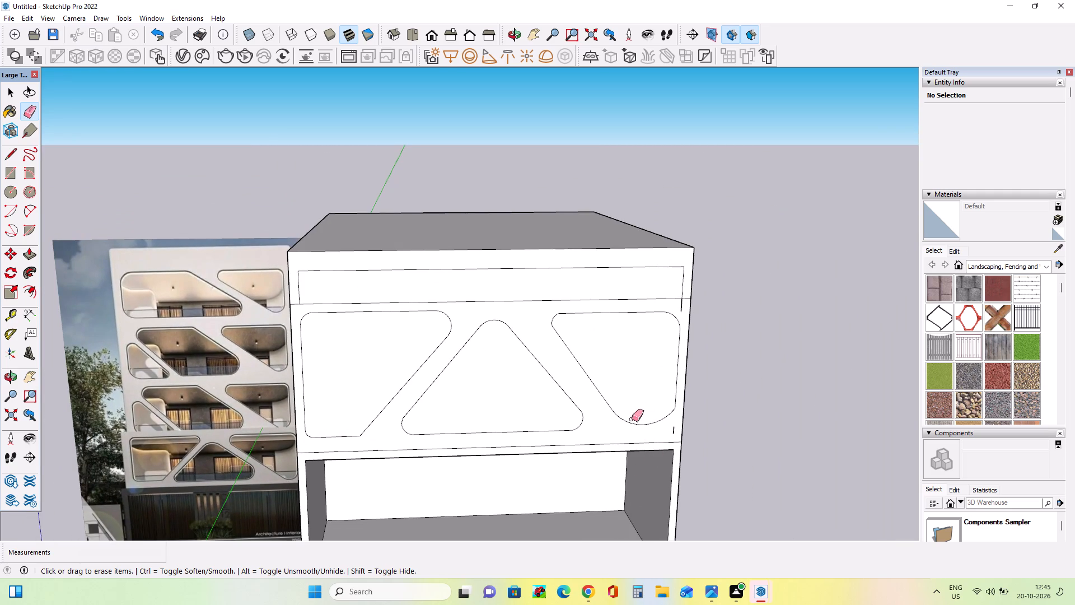
click(642, 436)
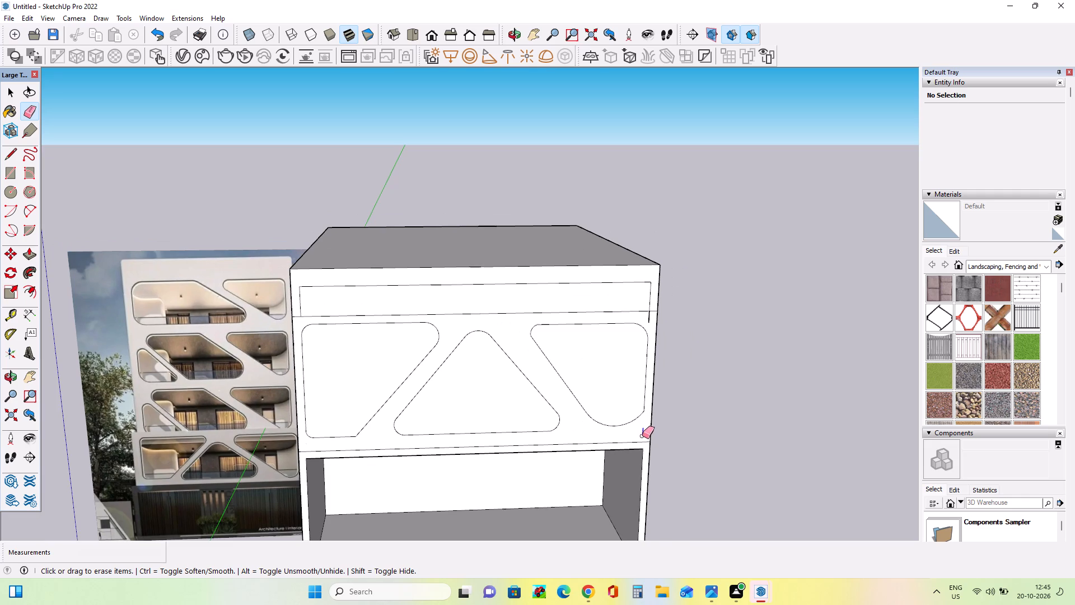
click(648, 319)
Delete the faces of the left, triangular and right openings to cut them out of the front panel.
middle_drag(611, 366, 614, 340)
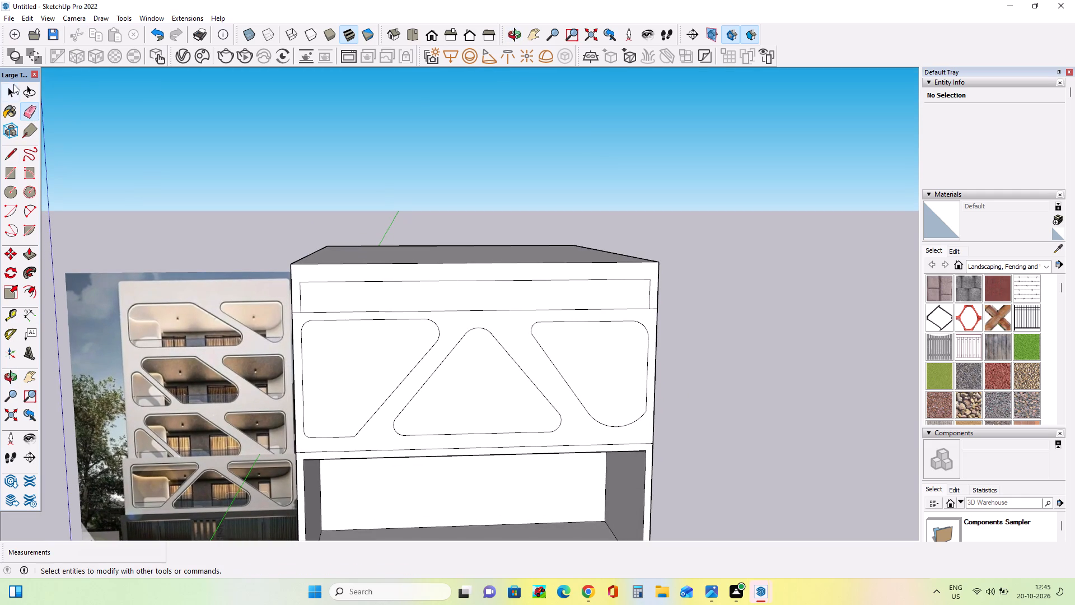
click(11, 100)
click(350, 378)
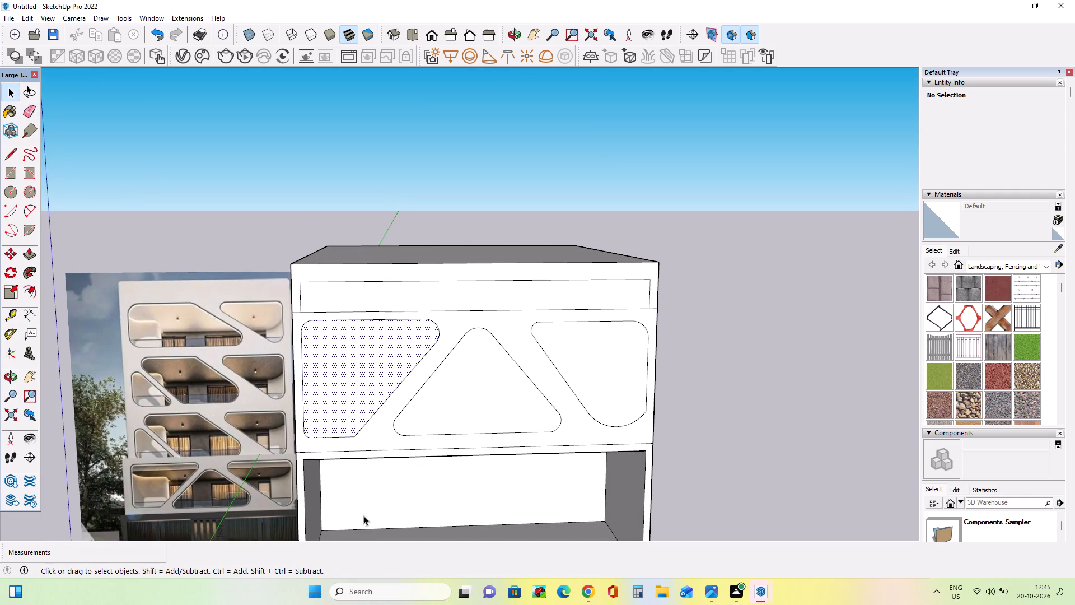
key(Delete)
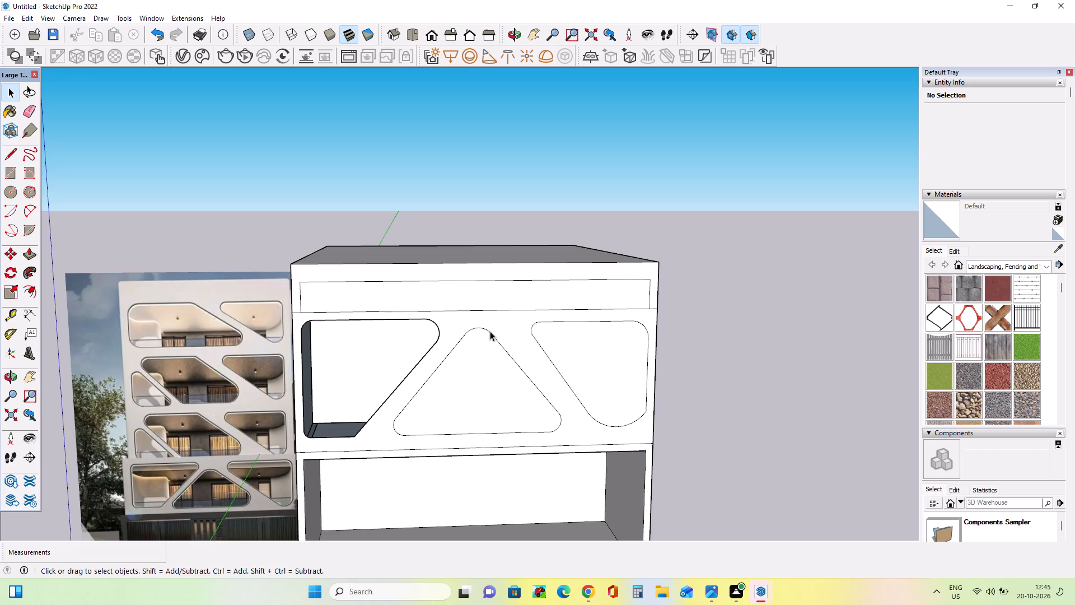
click(498, 376)
key(Delete)
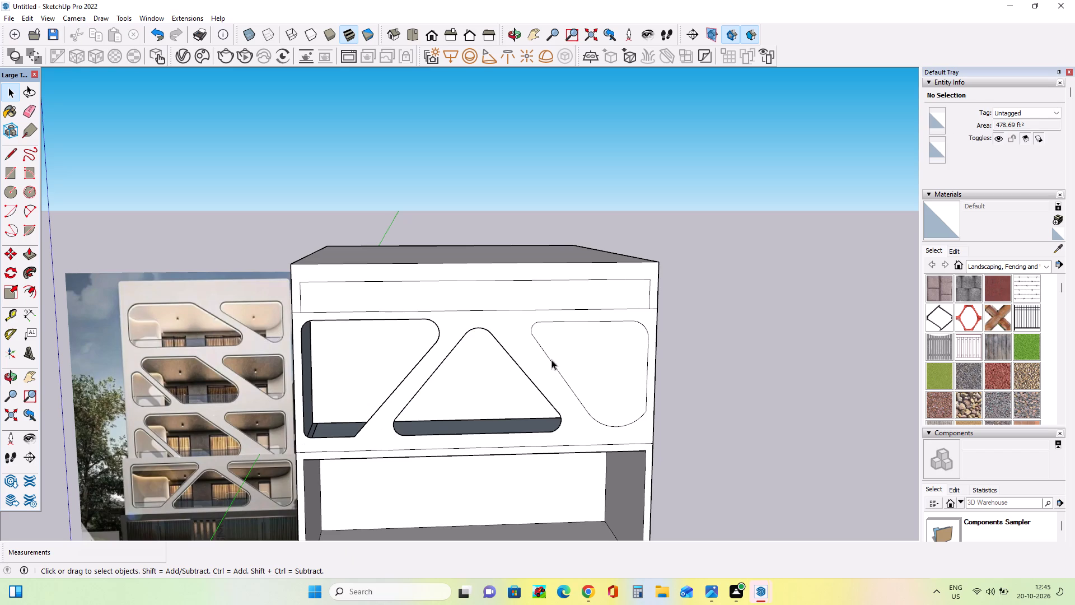
middle_drag(583, 366, 583, 360)
click(599, 362)
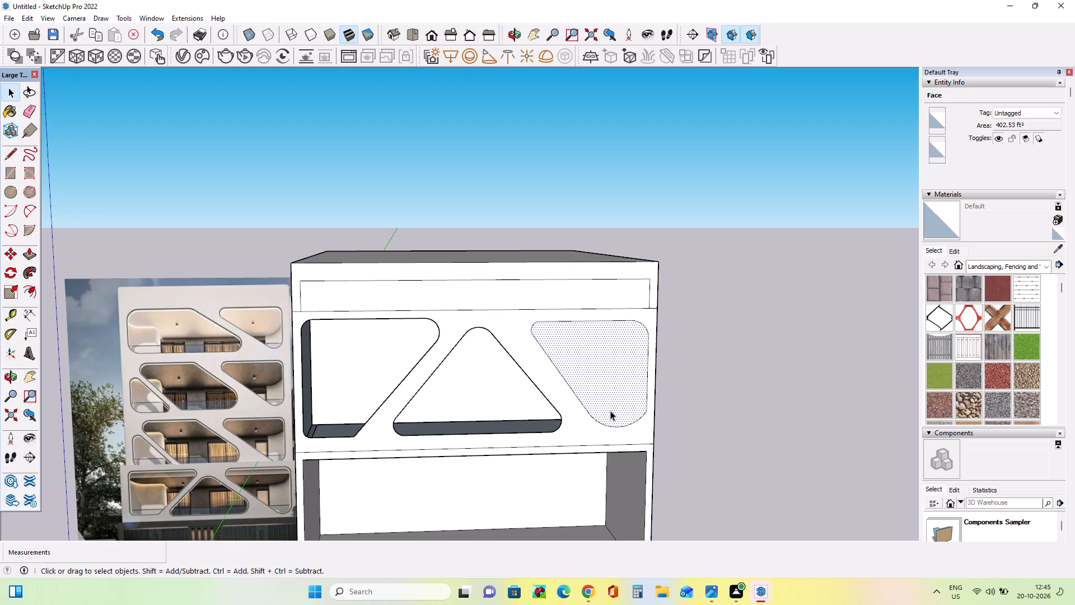
key(Delete)
Examine the three cut-out openings and the space behind them from both sides of the facade.
middle_drag(620, 436, 637, 443)
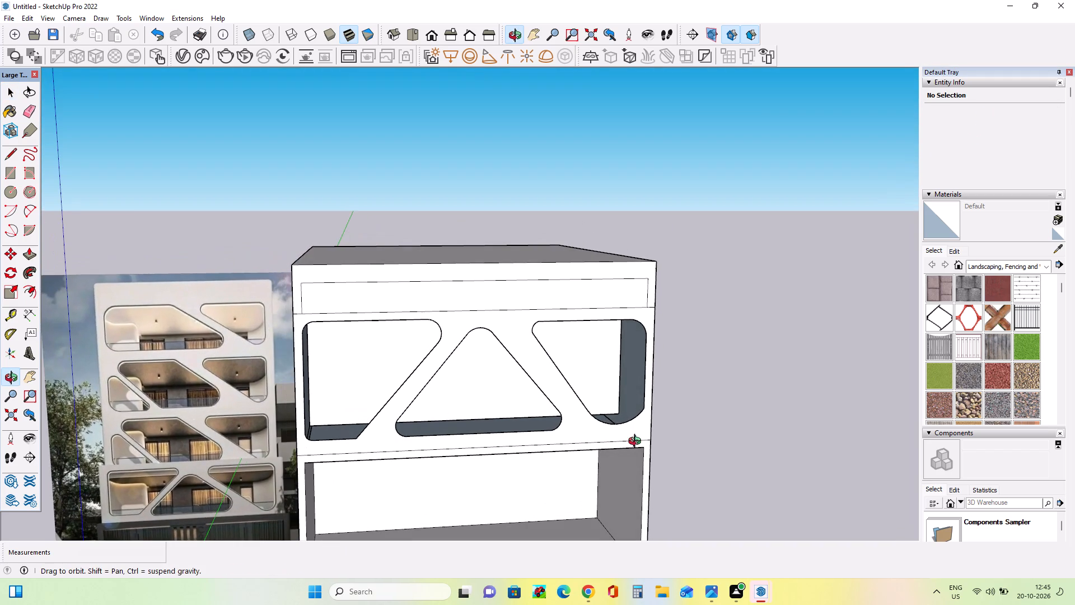
middle_drag(637, 443, 639, 443)
scroll(639, 443, down, 1)
middle_drag(543, 461, 255, 452)
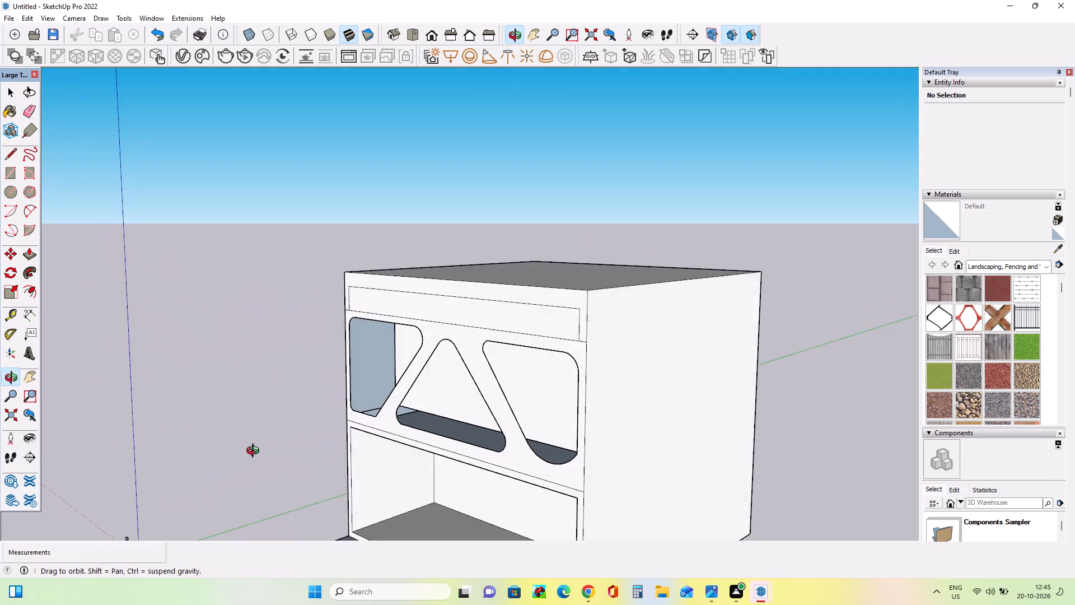
middle_drag(255, 452, 567, 463)
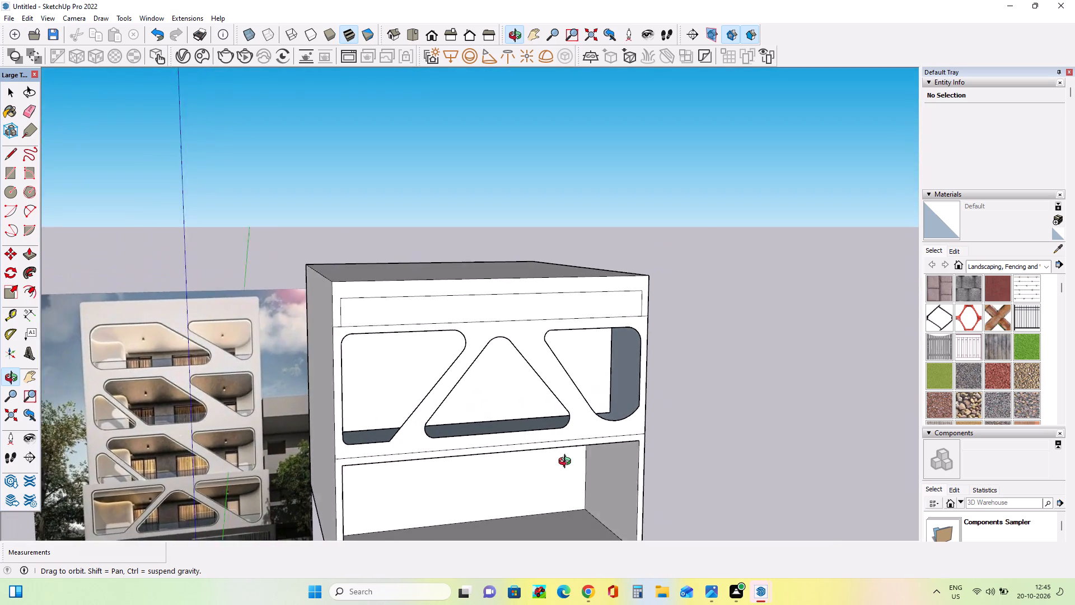
middle_drag(567, 463, 529, 437)
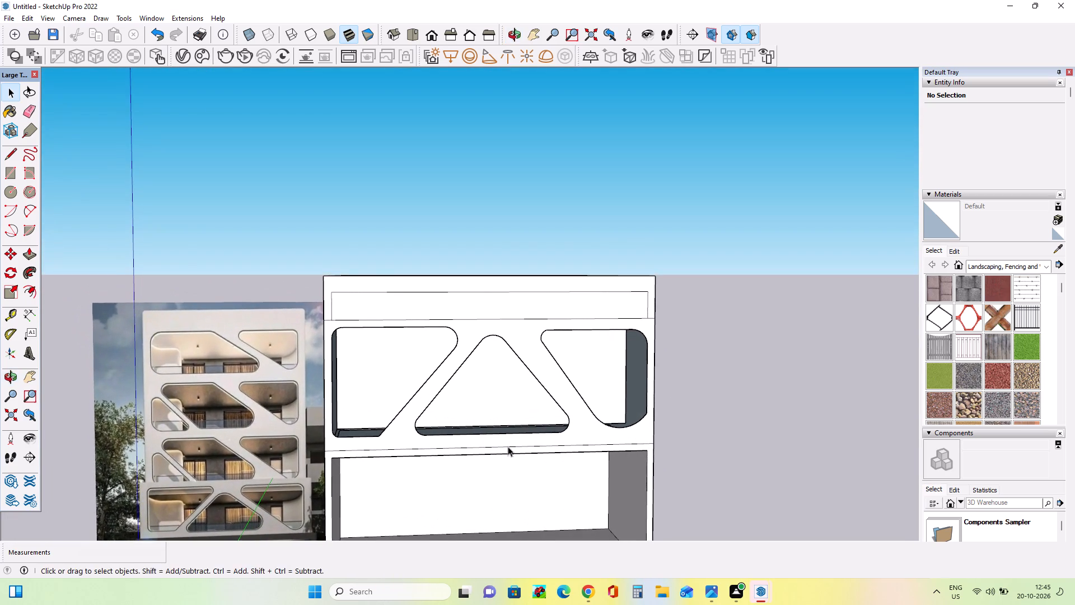
middle_drag(507, 446, 498, 454)
scroll(498, 454, down, 5)
middle_drag(516, 470, 513, 486)
scroll(474, 362, up, 3)
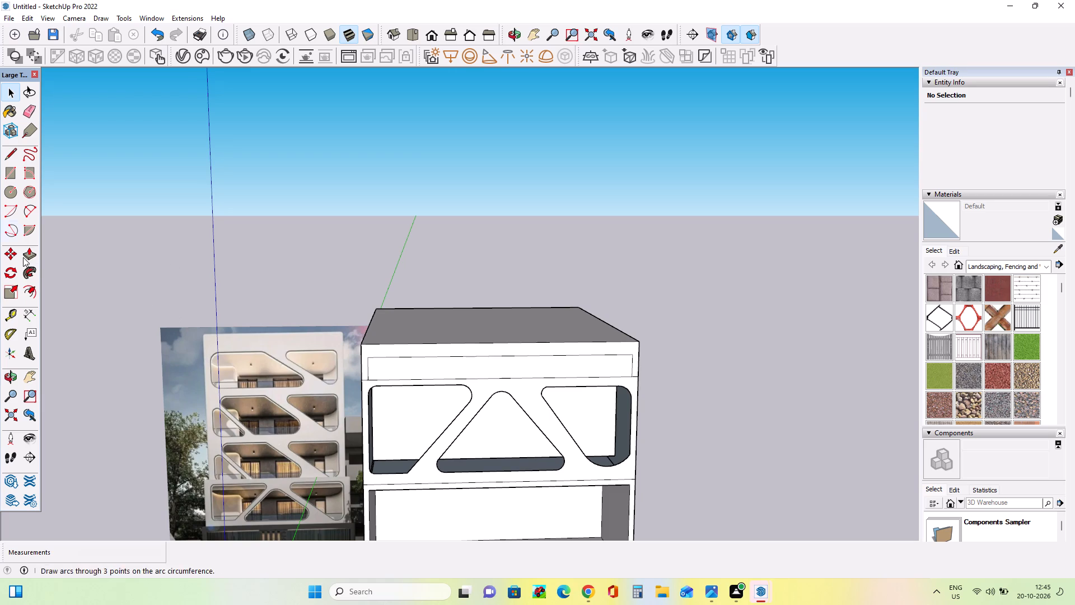
Push the block's top face down about 4 inches.
click(30, 261)
click(498, 332)
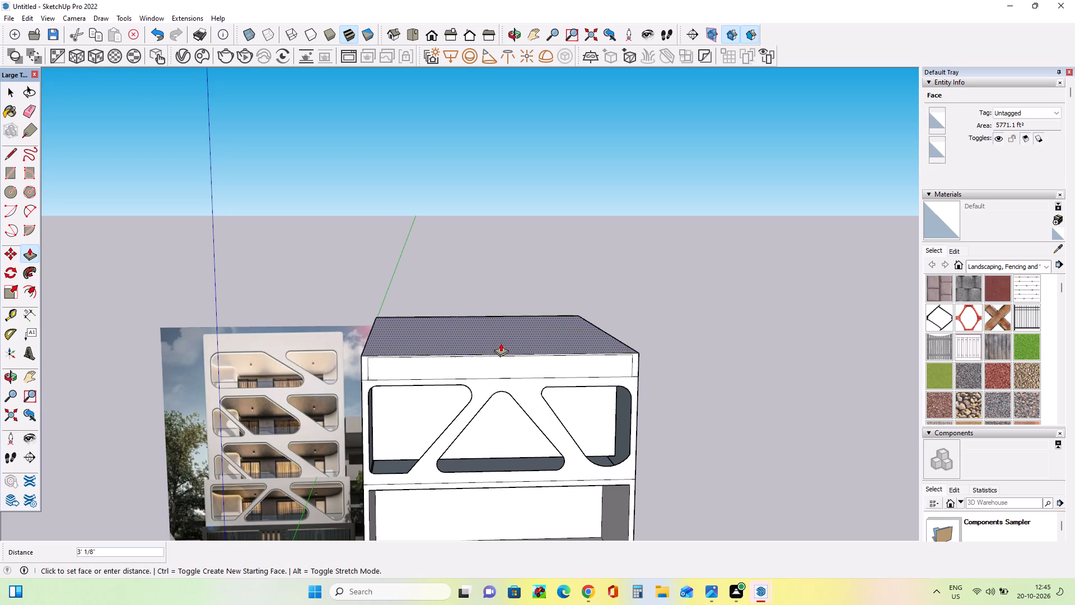
click(501, 333)
Erase the old inner frame's remaining top and side lines in the band above the three openings.
middle_drag(542, 392, 543, 402)
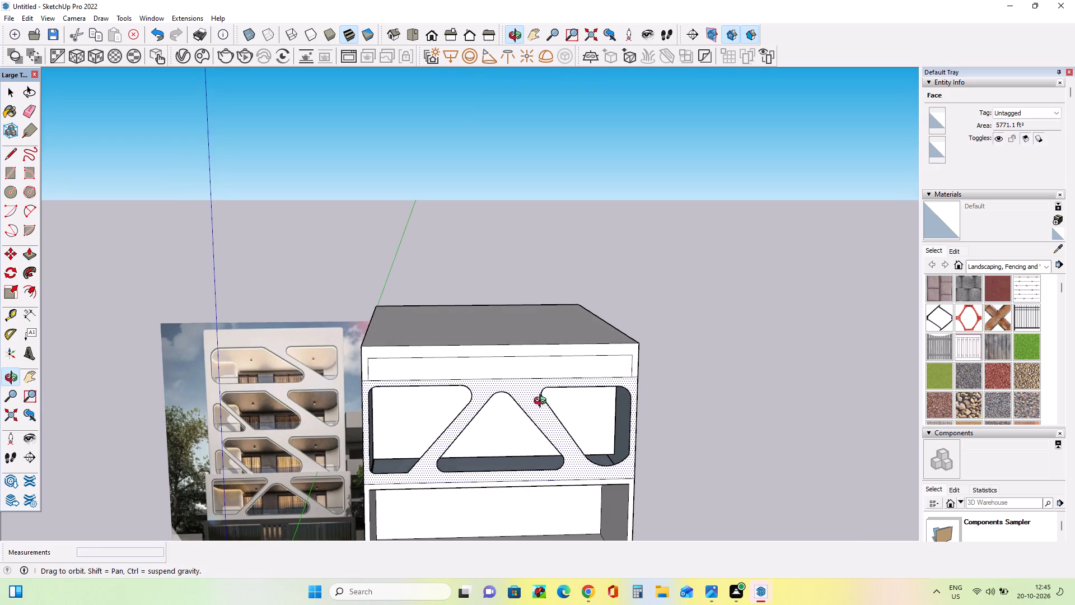
middle_drag(543, 402, 543, 403)
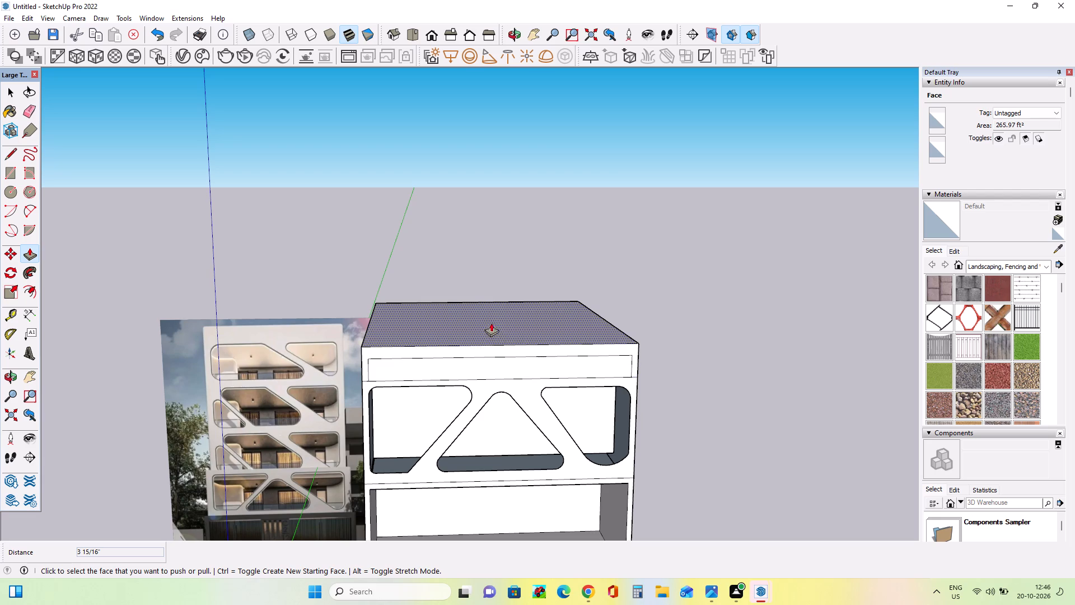
middle_drag(423, 347, 429, 343)
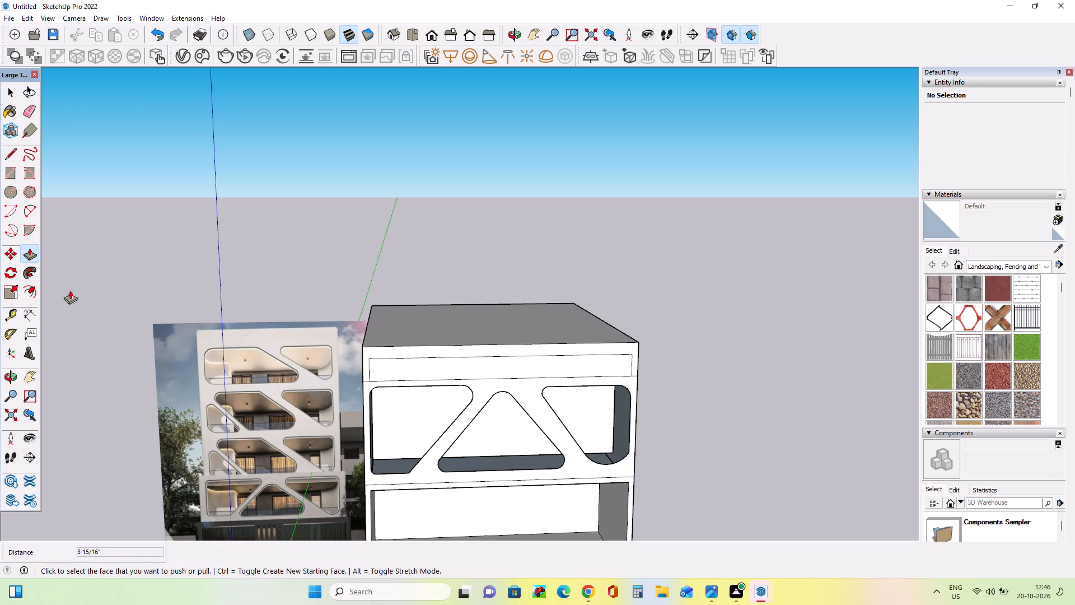
click(31, 108)
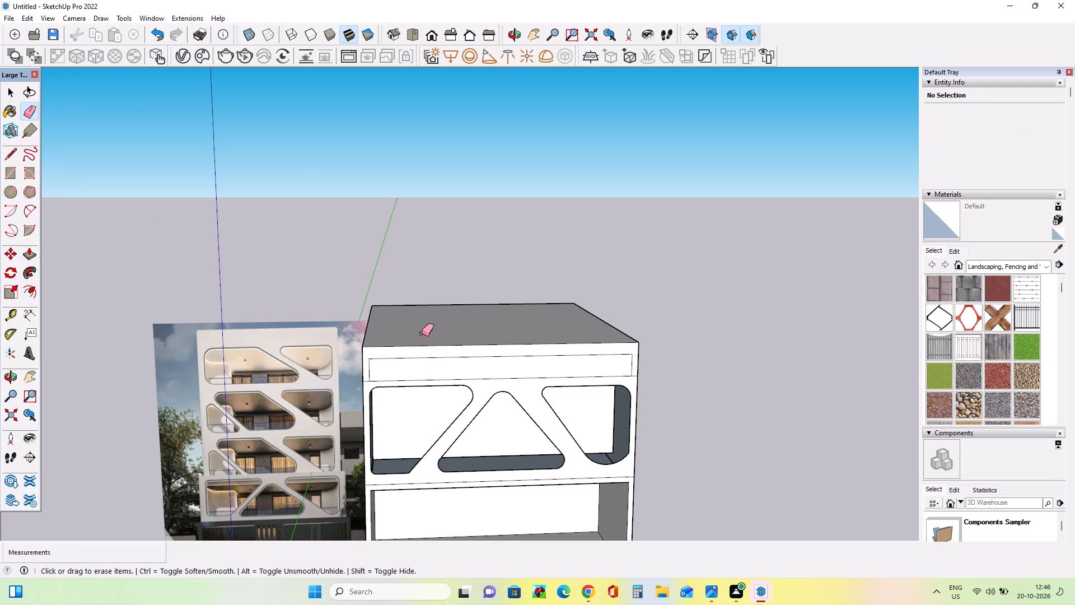
drag(368, 361, 384, 364)
drag(598, 357, 602, 346)
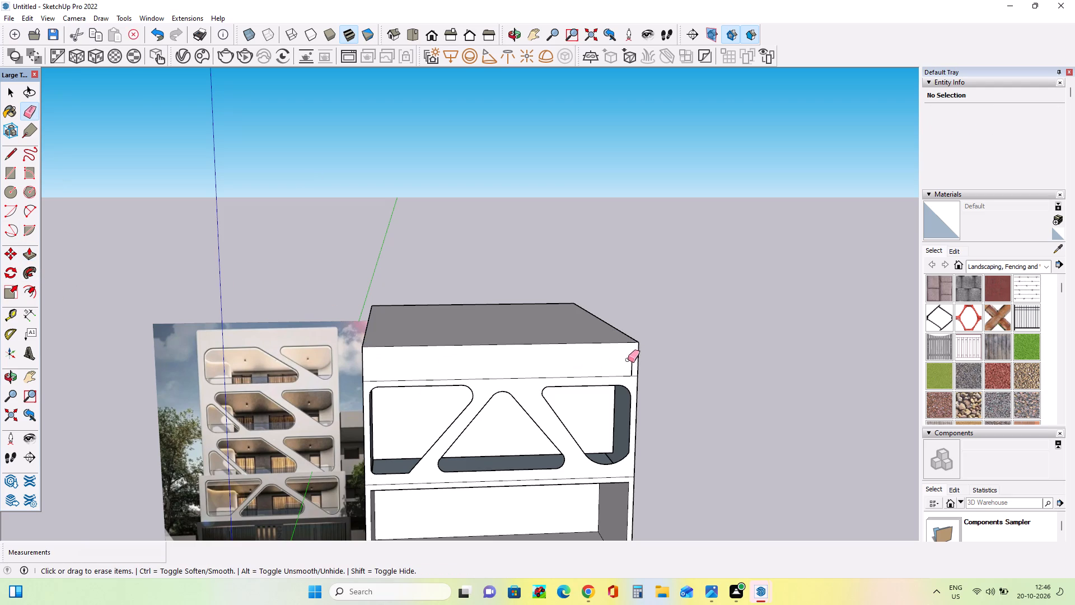
click(629, 360)
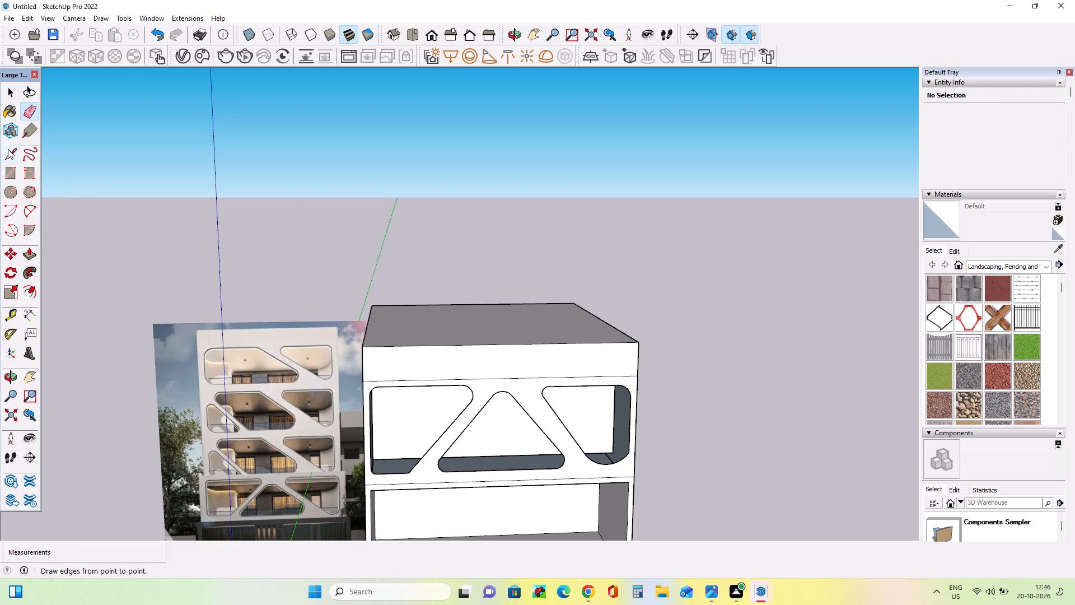
Draw a second line across the front face, from edge to edge just above the line over the openings.
click(13, 158)
click(363, 373)
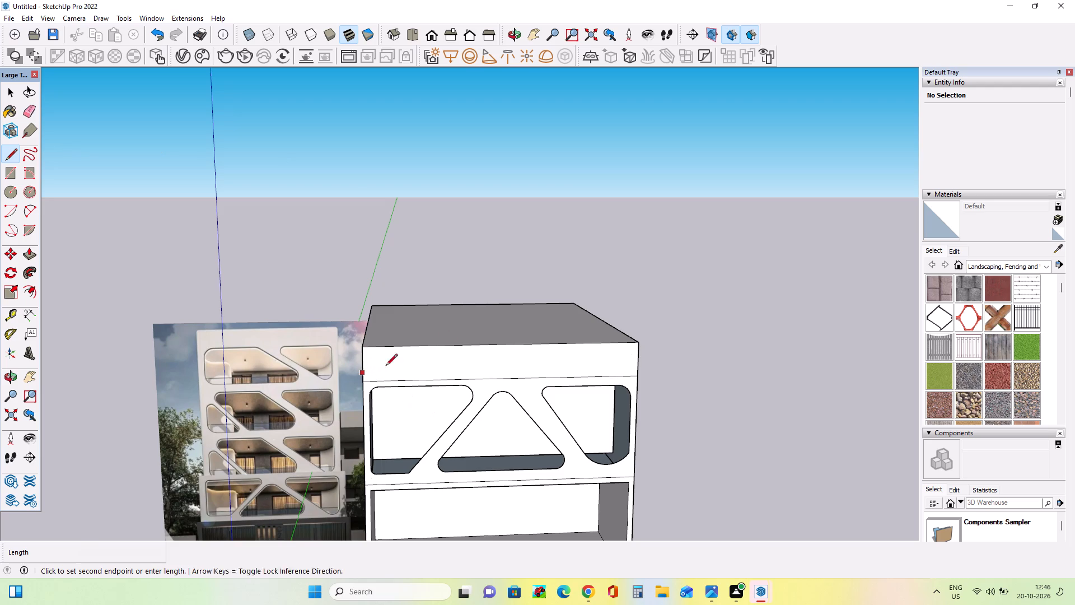
click(639, 363)
Raise the block's top face with Push/Pull by about 2', and again by about 30' 3".
middle_drag(716, 395, 738, 436)
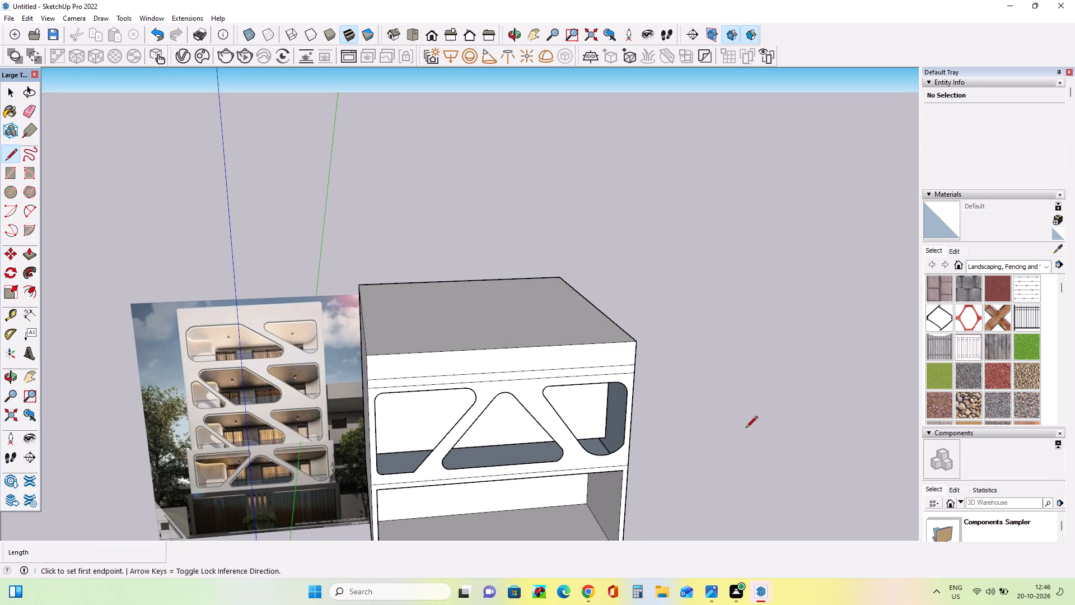
click(25, 246)
drag(522, 317, 521, 311)
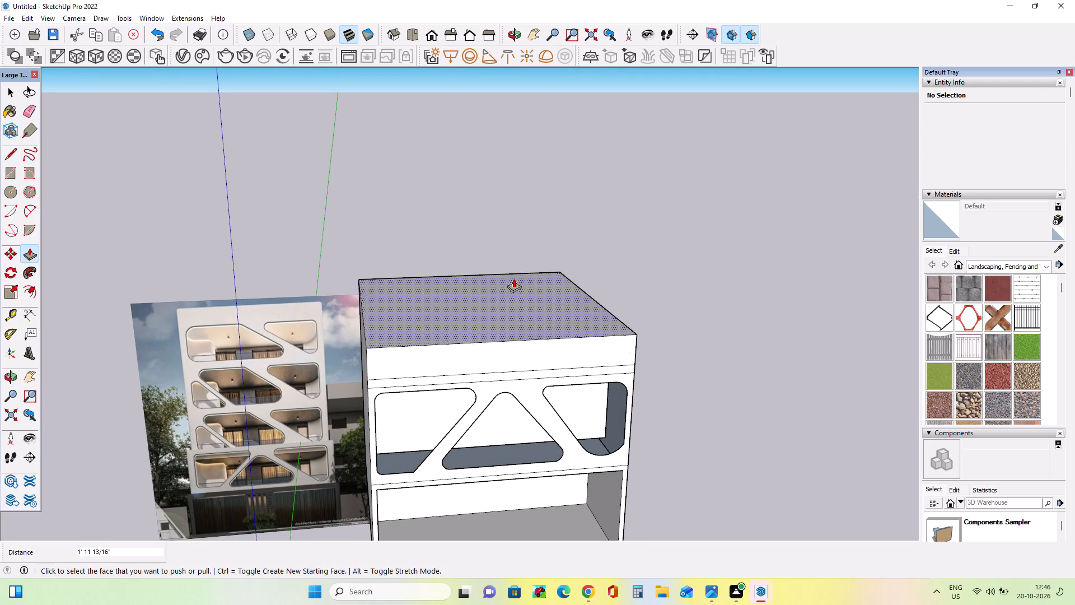
click(510, 316)
click(508, 217)
middle_drag(596, 363, 595, 361)
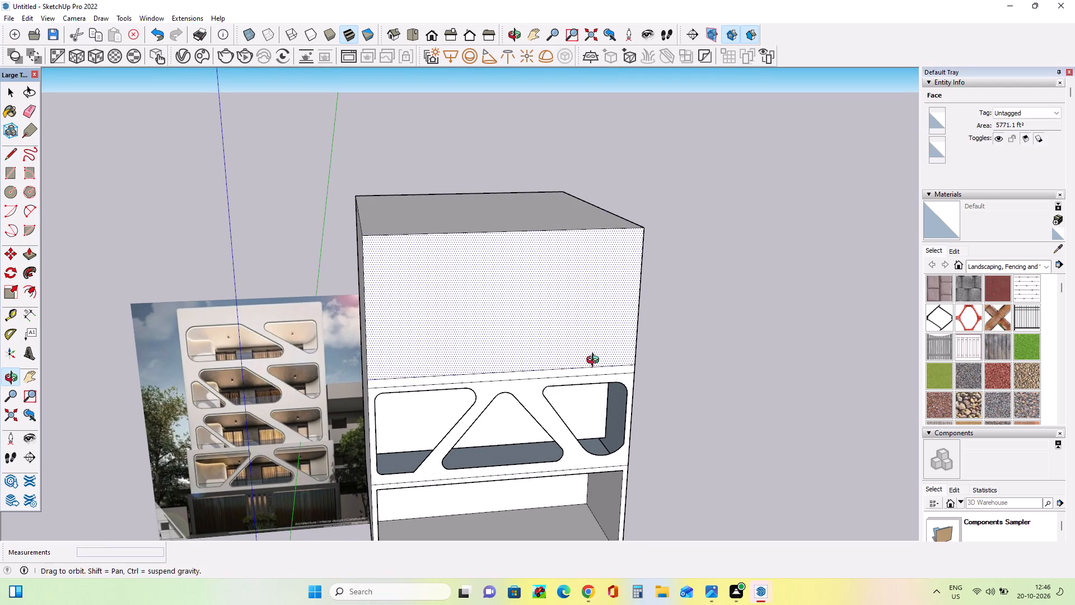
middle_drag(595, 361, 573, 318)
Lower the block's top face with Push/Pull by about 13' 5".
middle_drag(580, 327, 590, 341)
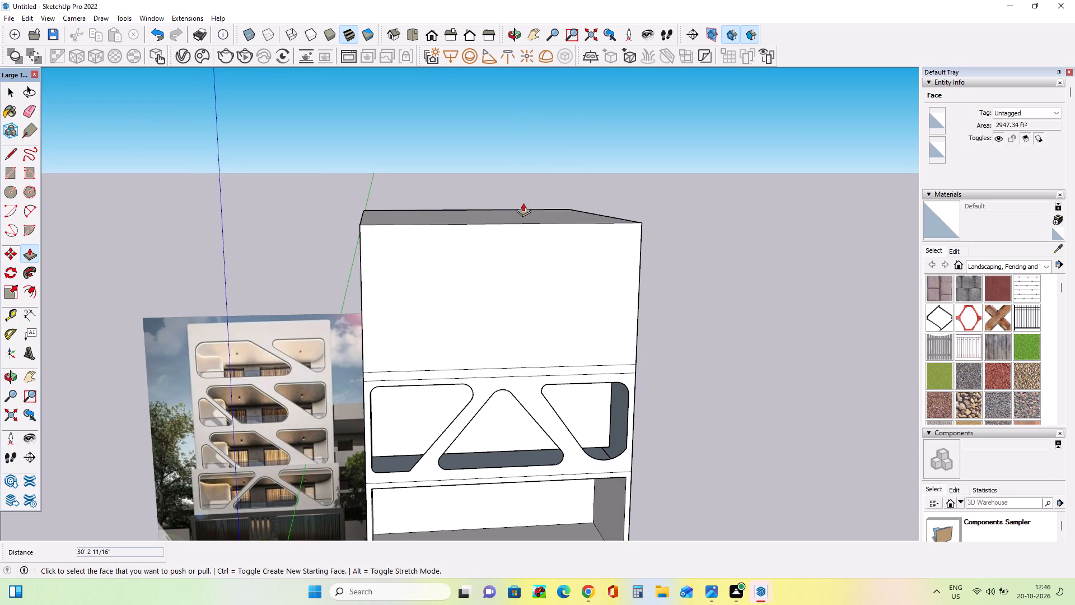
click(524, 208)
click(517, 212)
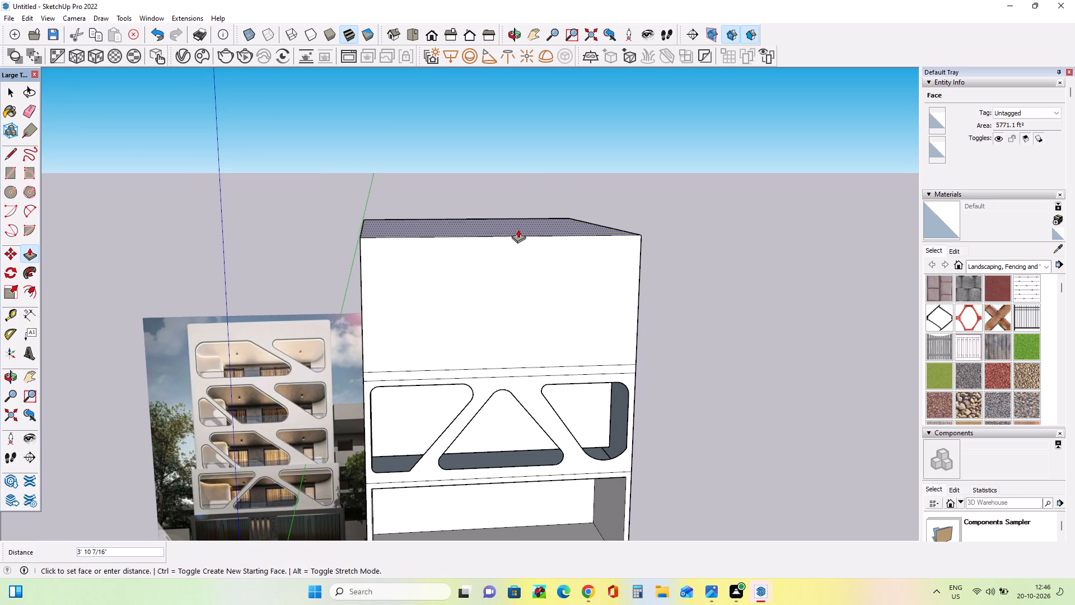
click(520, 250)
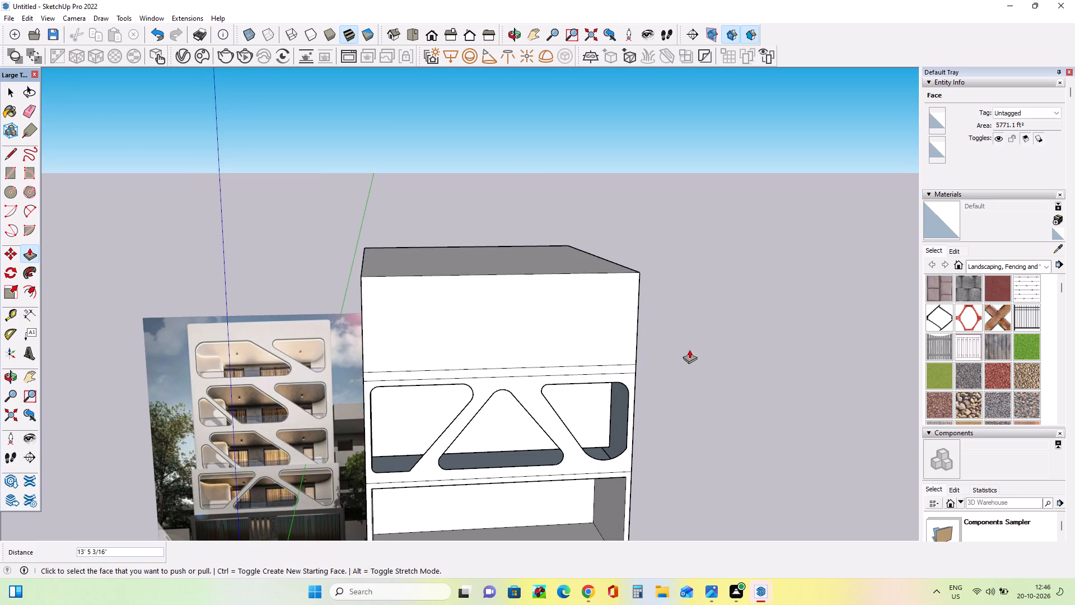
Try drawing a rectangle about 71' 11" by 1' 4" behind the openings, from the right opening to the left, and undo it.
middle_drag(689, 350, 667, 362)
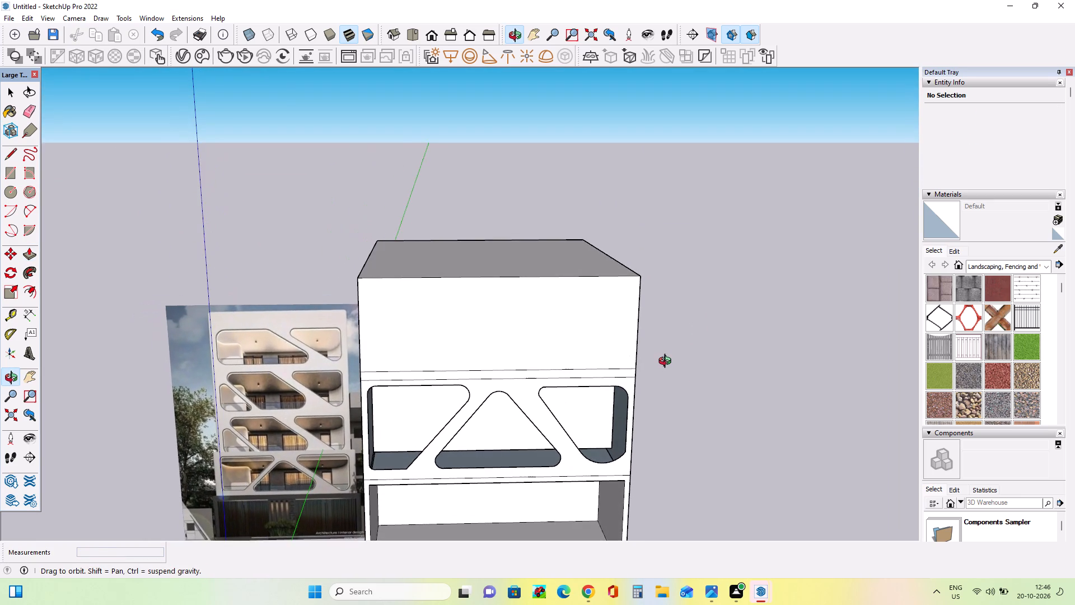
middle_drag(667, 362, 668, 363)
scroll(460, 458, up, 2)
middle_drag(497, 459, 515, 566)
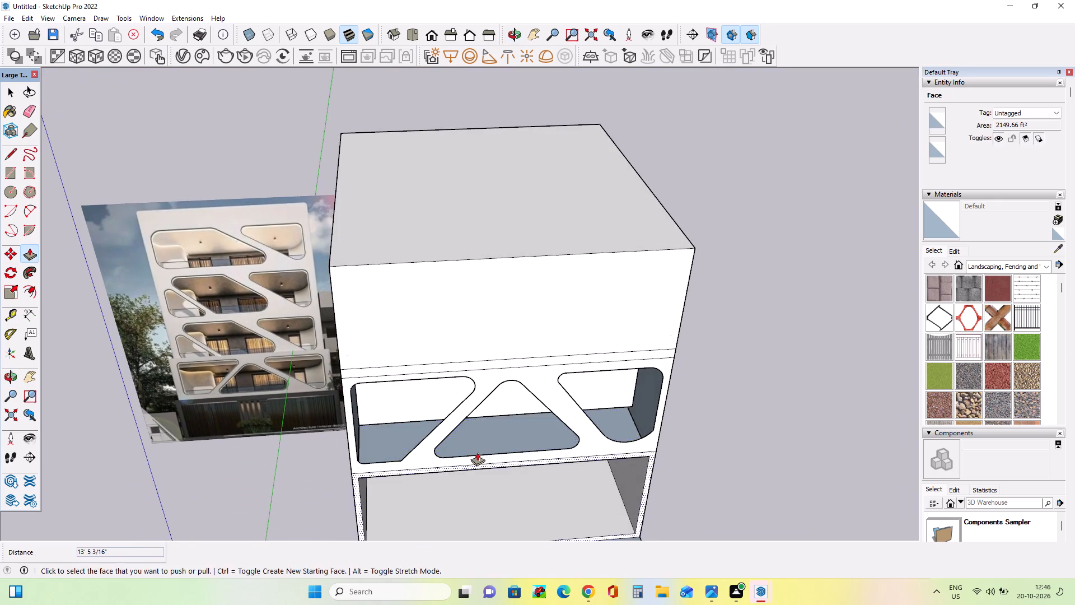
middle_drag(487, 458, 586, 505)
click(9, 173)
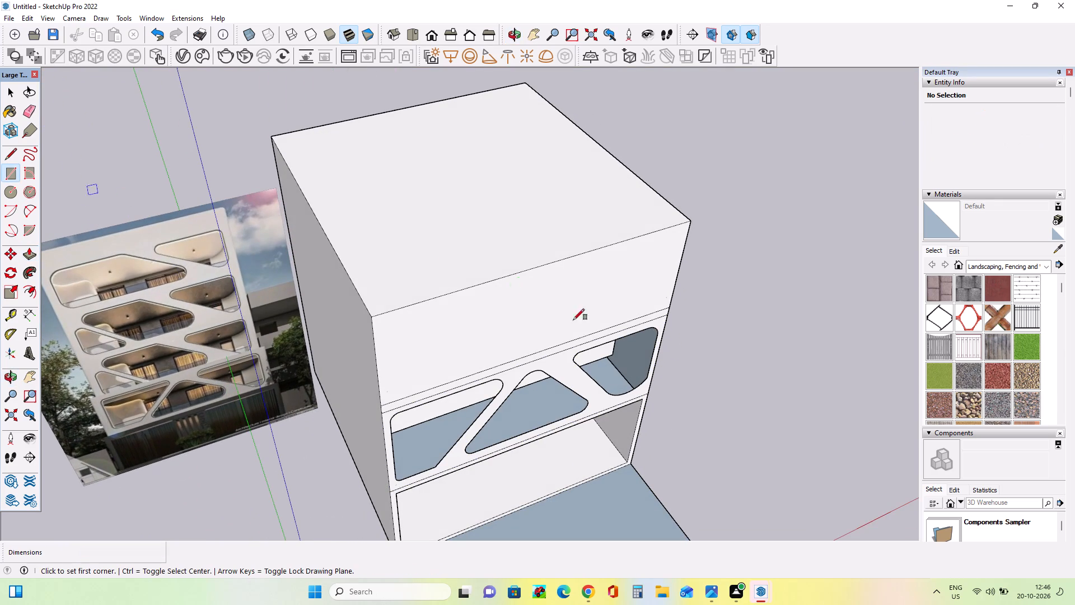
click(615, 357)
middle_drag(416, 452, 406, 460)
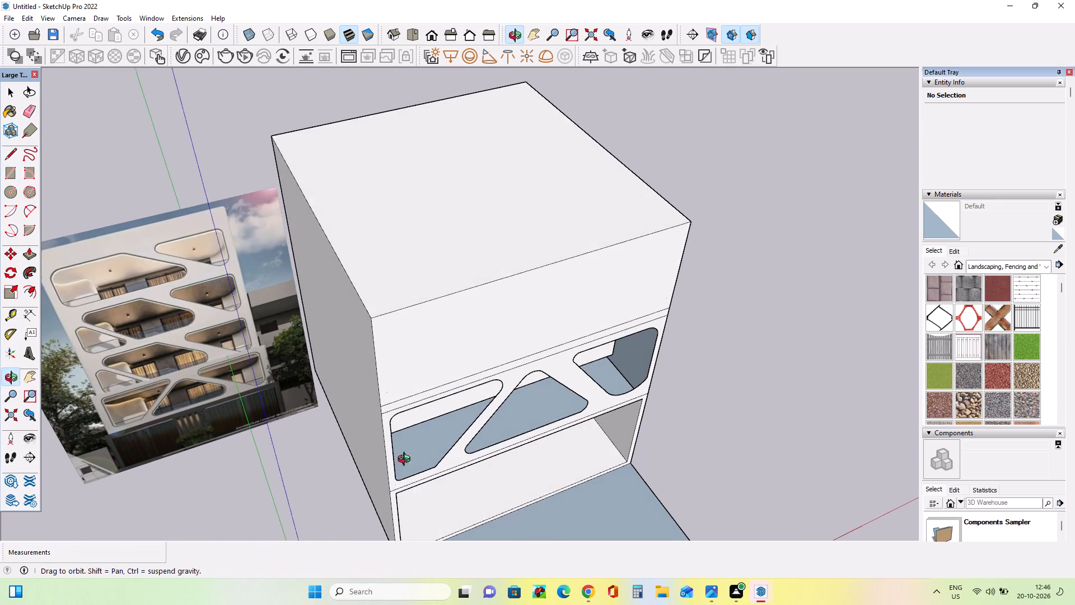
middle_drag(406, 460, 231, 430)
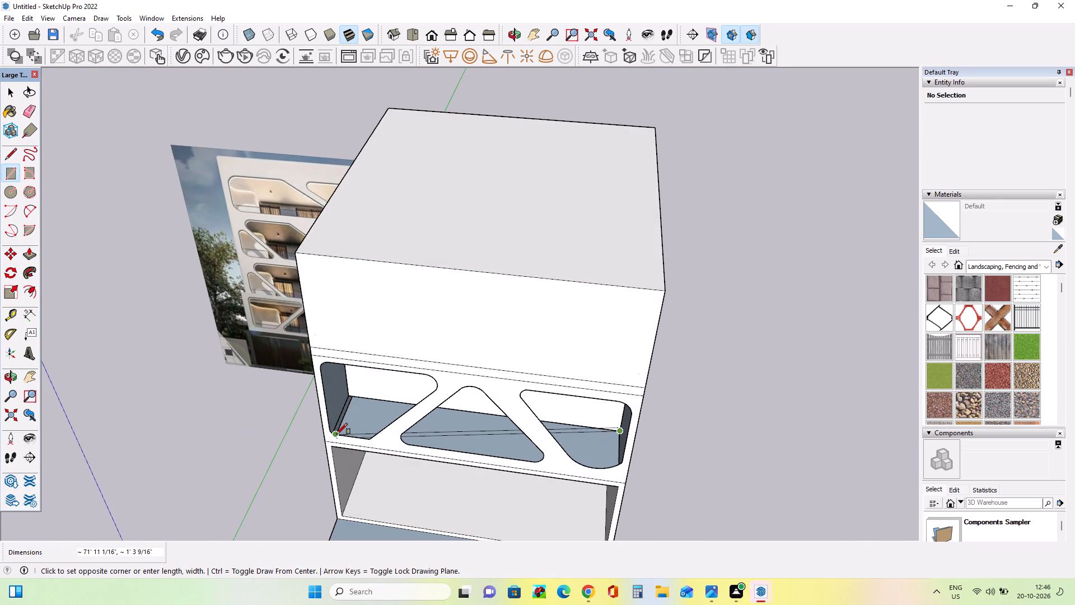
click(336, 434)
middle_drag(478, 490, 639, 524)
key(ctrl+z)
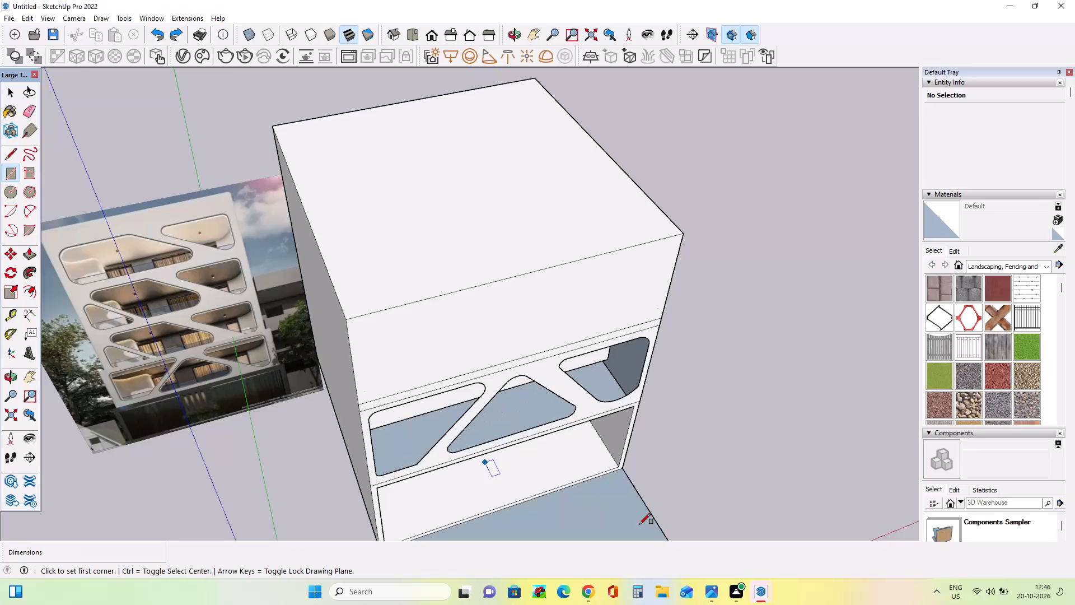
Examine the reference image's floors and balcony openings and compare them with the modelled openings and the floor behind them.
middle_drag(618, 471, 516, 369)
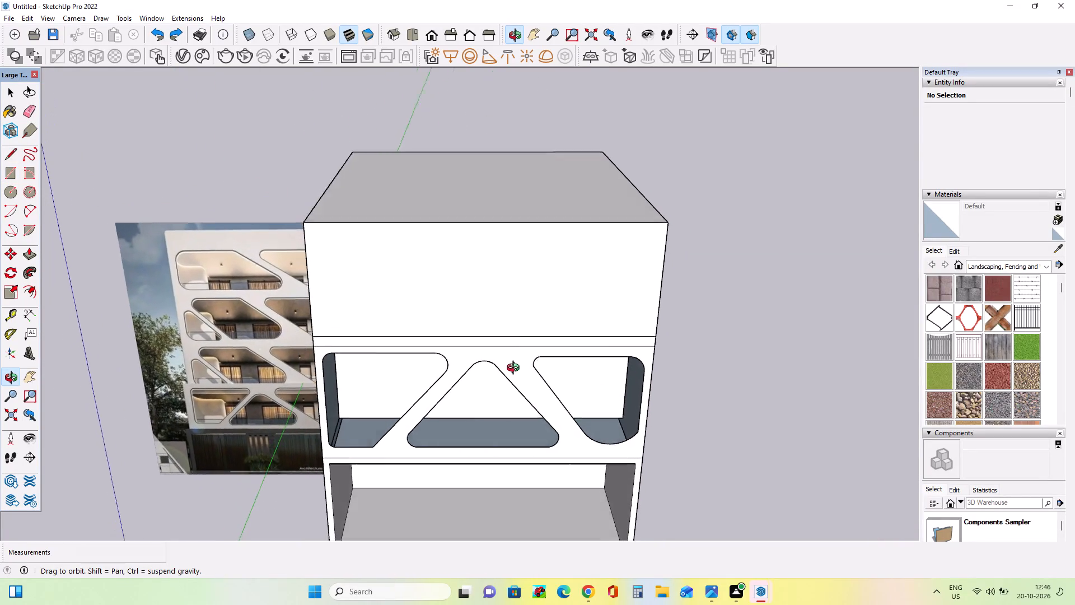
middle_drag(516, 369, 534, 399)
scroll(547, 411, down, 2)
middle_drag(566, 491, 541, 458)
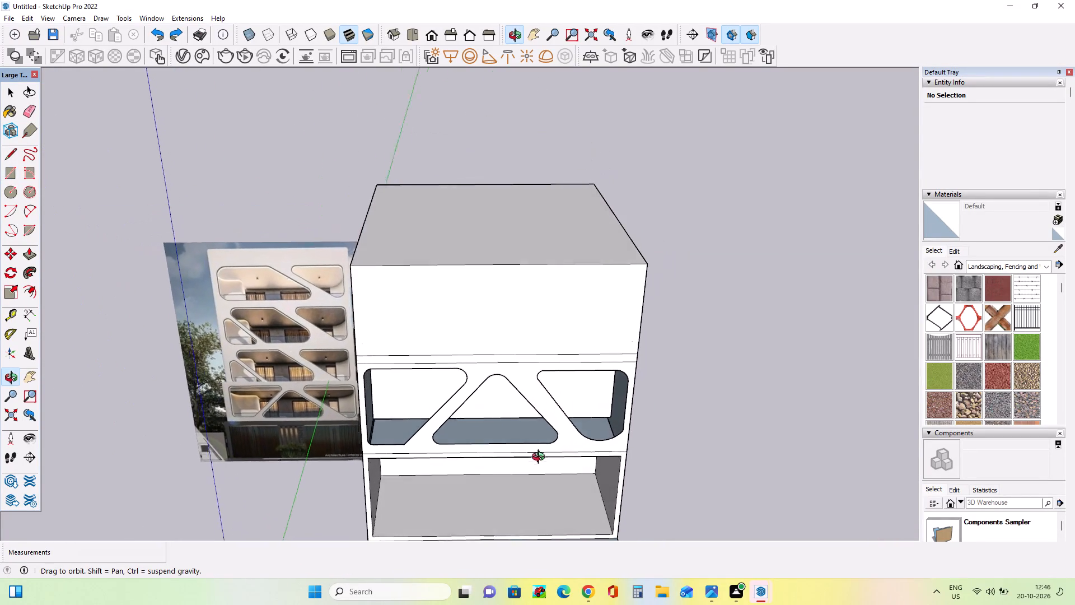
middle_drag(541, 458, 538, 453)
scroll(495, 458, down, 1)
scroll(300, 452, up, 12)
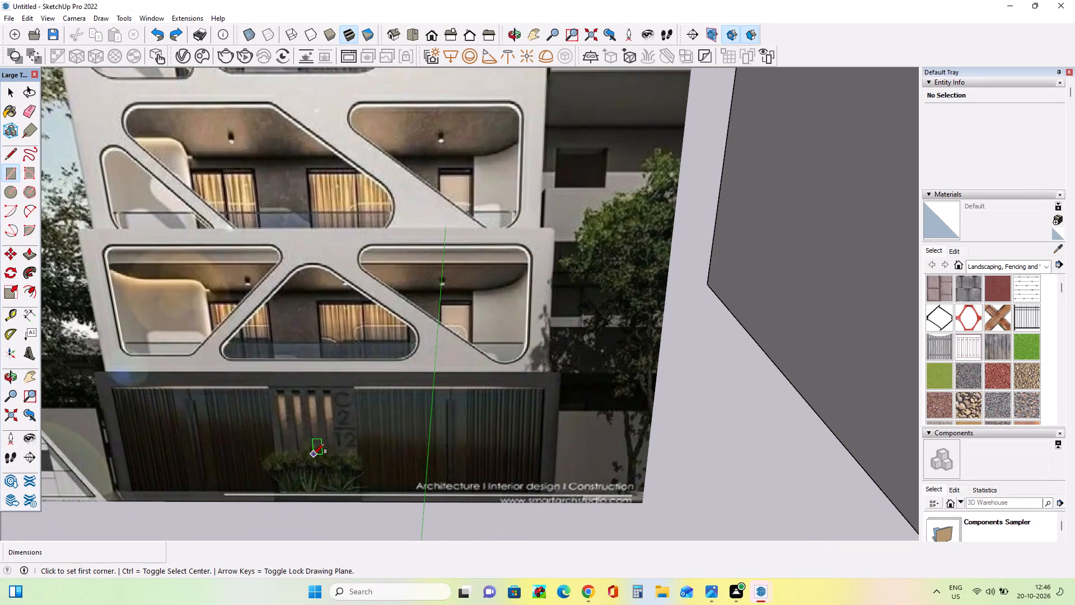
scroll(314, 454, down, 6)
scroll(314, 455, up, 1)
scroll(314, 455, down, 3)
scroll(314, 455, up, 1)
scroll(314, 455, down, 4)
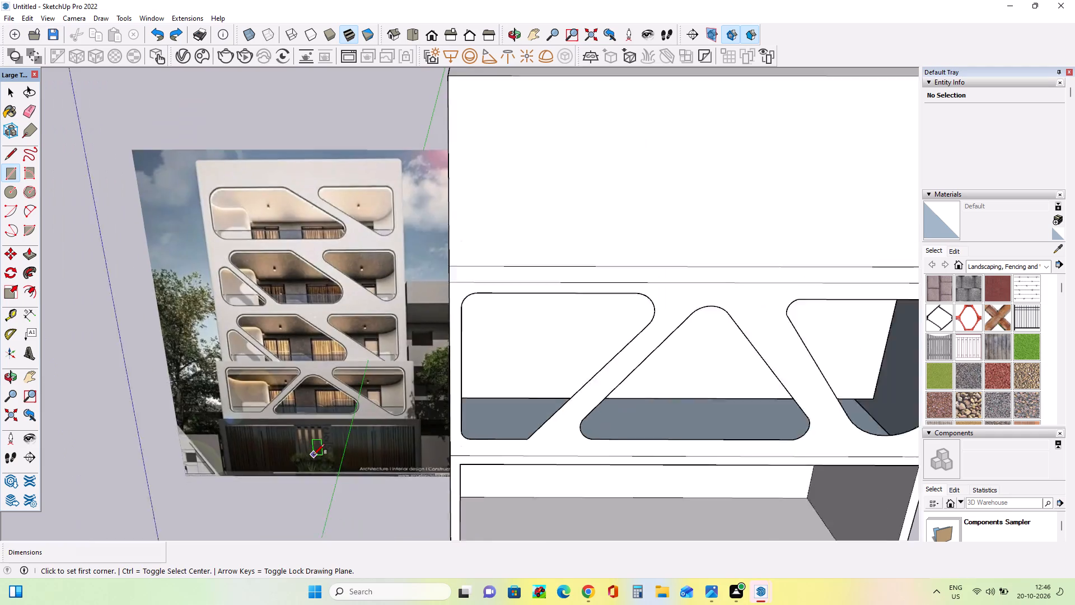
scroll(314, 455, down, 2)
middle_drag(681, 476, 437, 604)
scroll(454, 430, up, 7)
middle_drag(446, 438, 451, 462)
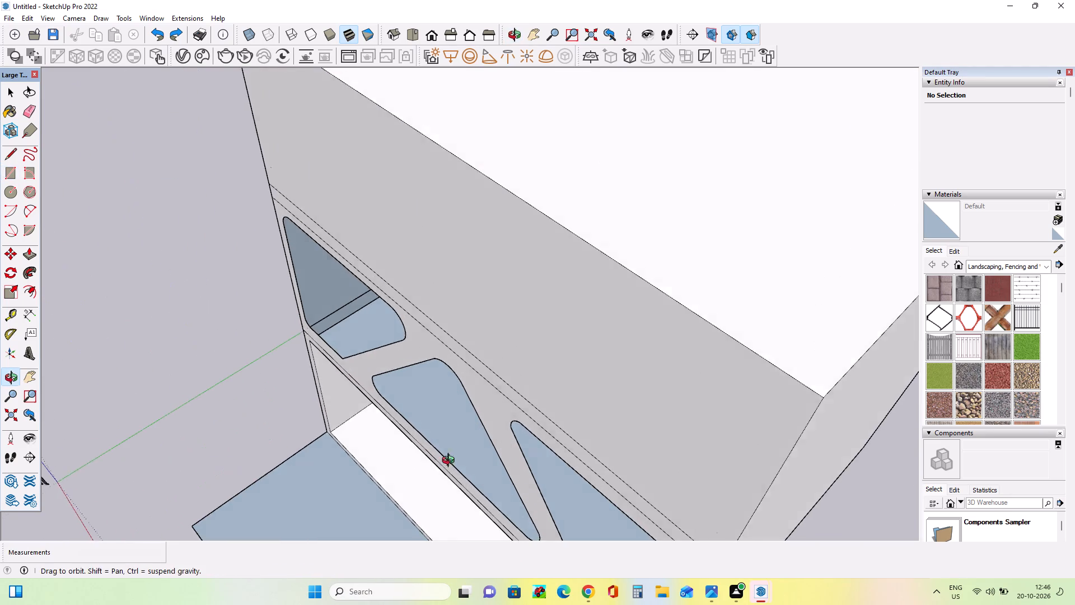
Draw a line about 72' 2" long across the floor just behind the openings, from one end of the storey to the other.
middle_drag(451, 462, 457, 481)
middle_drag(351, 359, 358, 434)
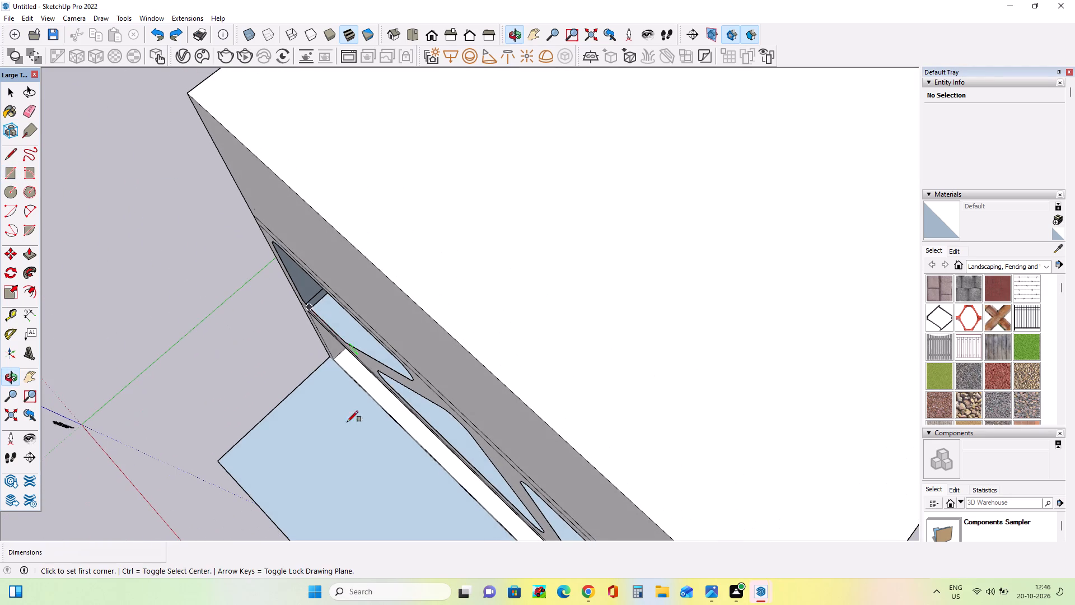
click(13, 155)
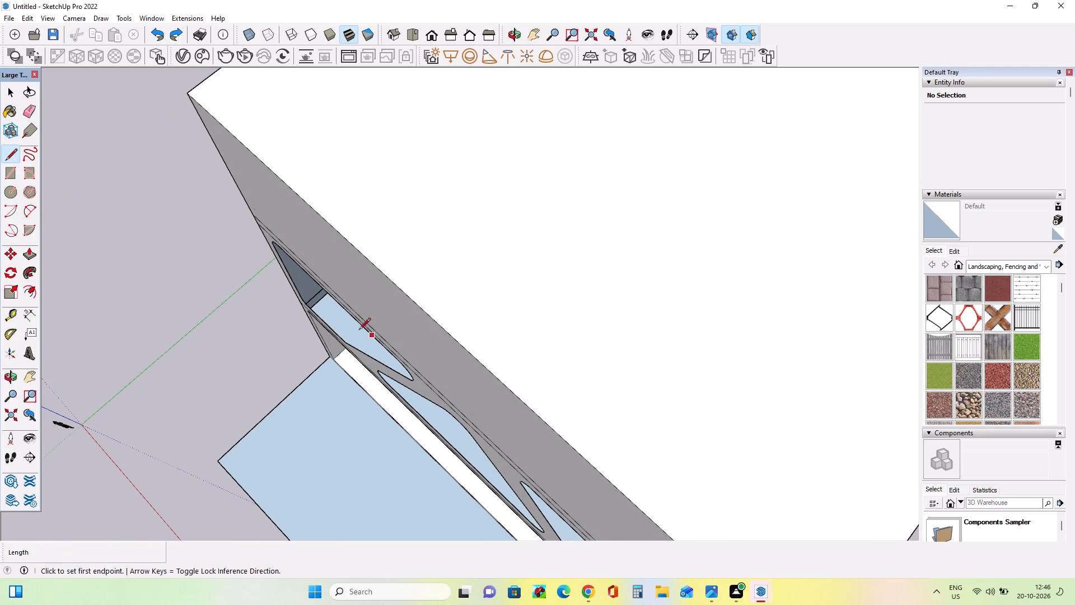
drag(318, 306, 329, 317)
scroll(358, 351, down, 6)
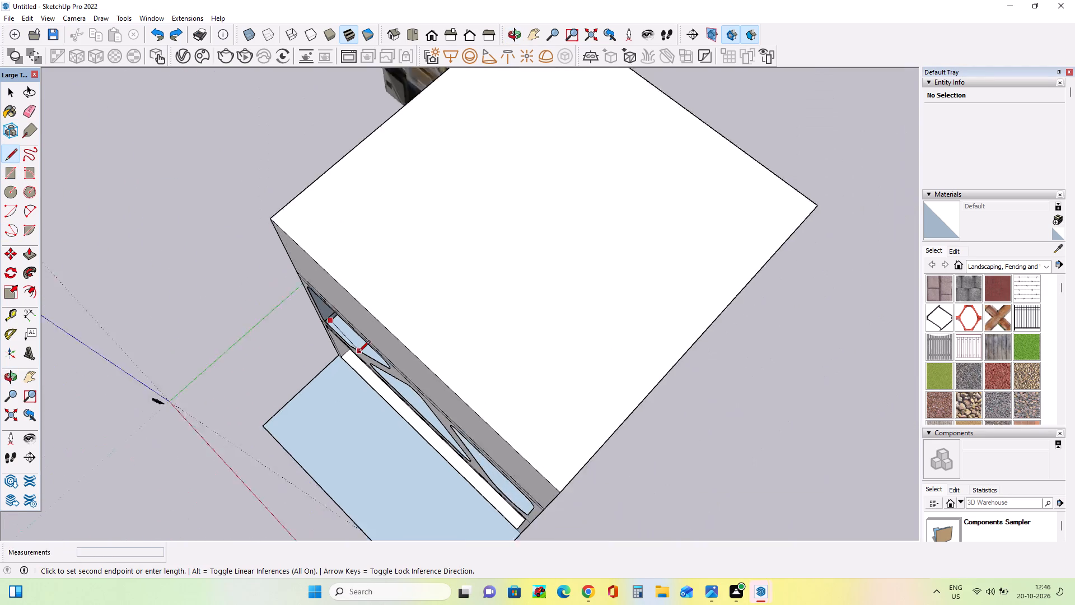
scroll(358, 353, down, 6)
middle_drag(357, 390, 769, 296)
scroll(593, 349, up, 5)
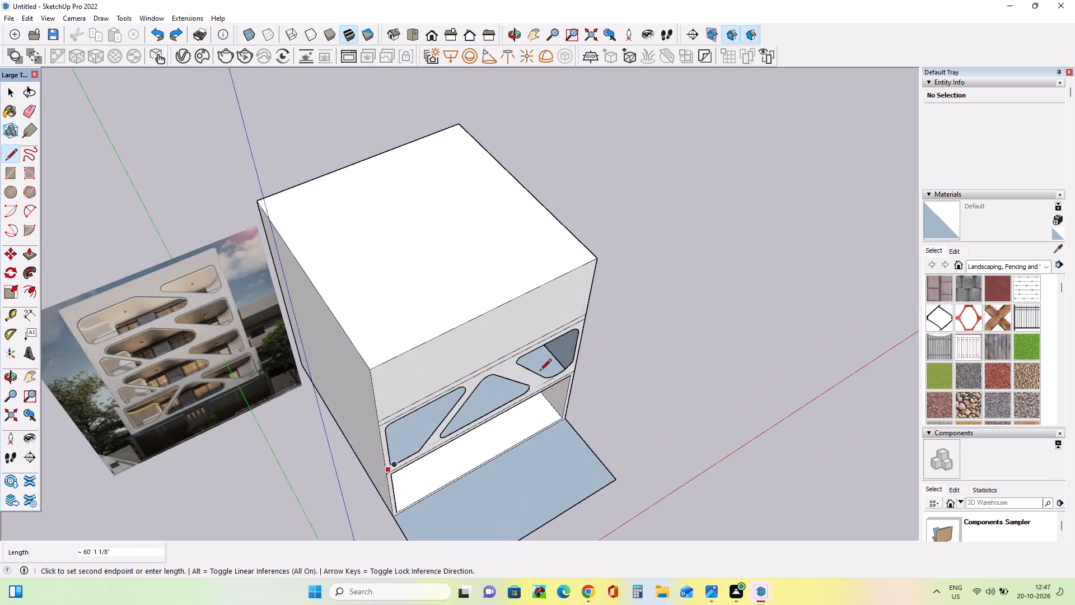
scroll(540, 371, up, 11)
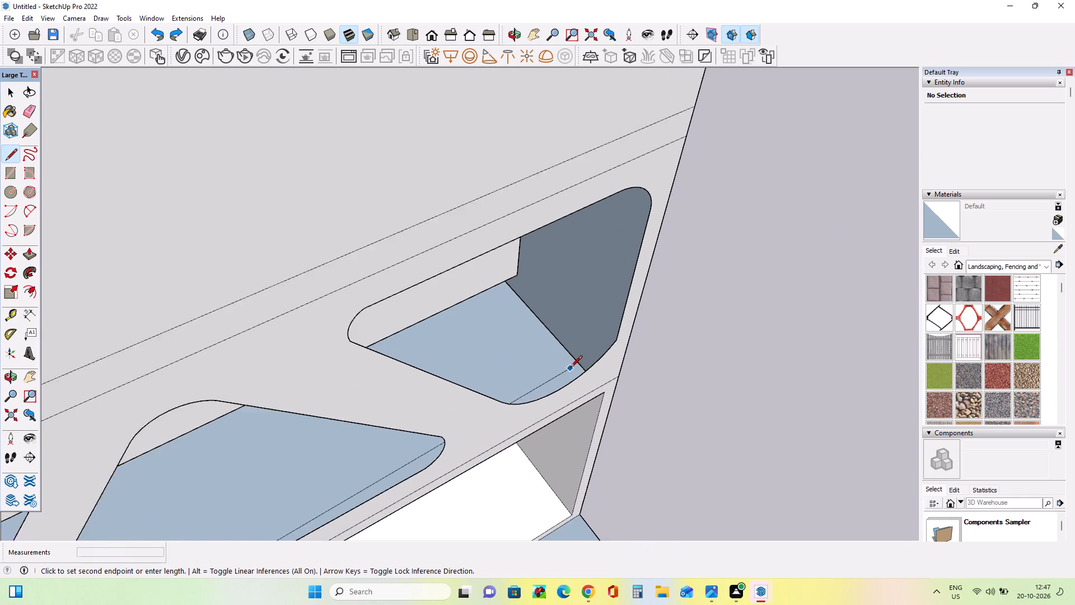
scroll(571, 368, up, 5)
middle_drag(583, 375, 694, 448)
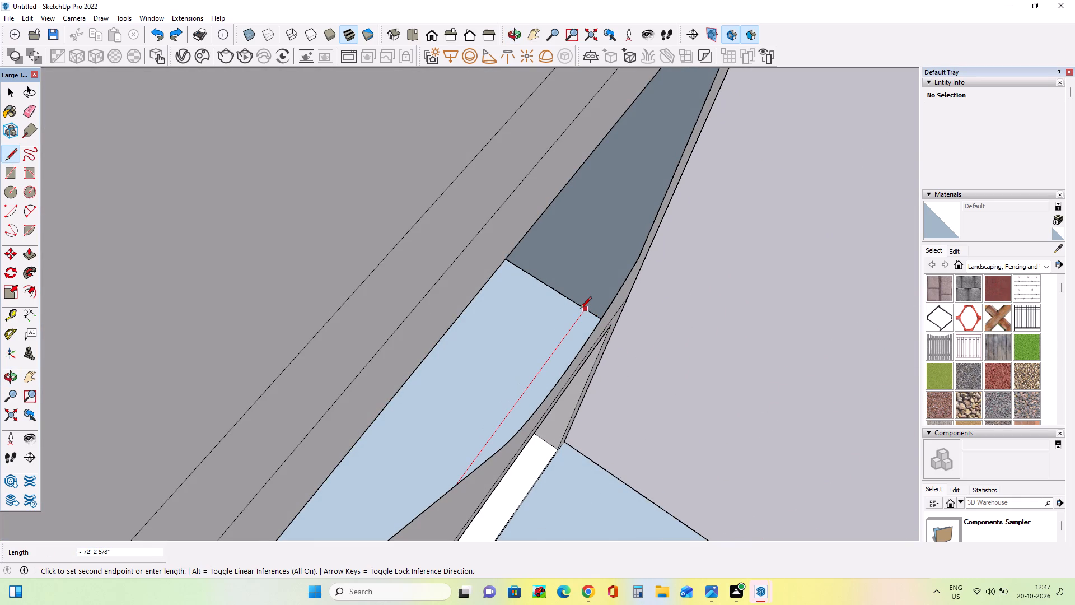
click(580, 309)
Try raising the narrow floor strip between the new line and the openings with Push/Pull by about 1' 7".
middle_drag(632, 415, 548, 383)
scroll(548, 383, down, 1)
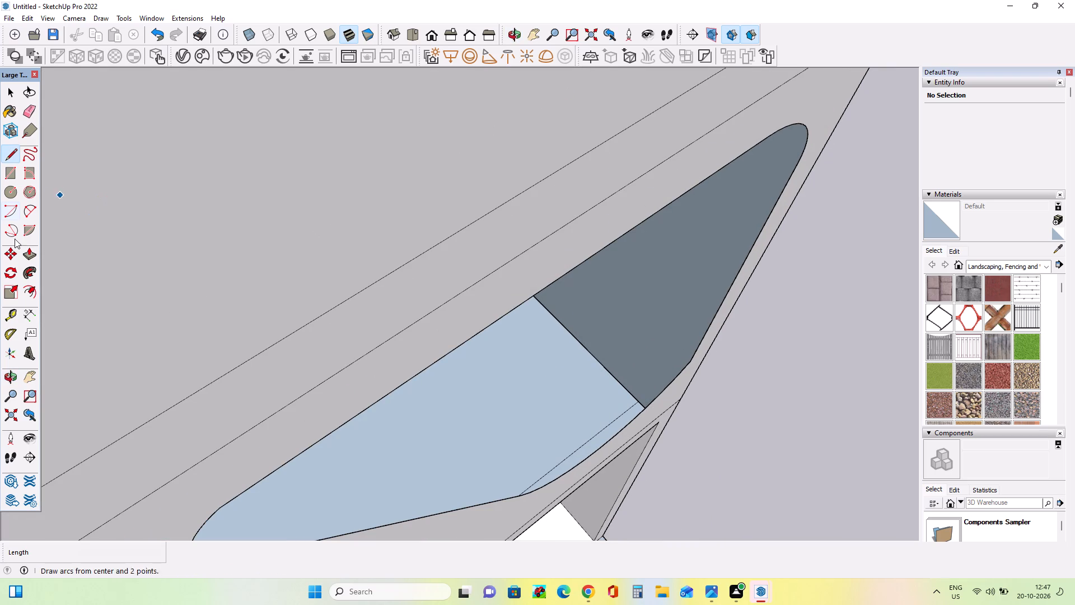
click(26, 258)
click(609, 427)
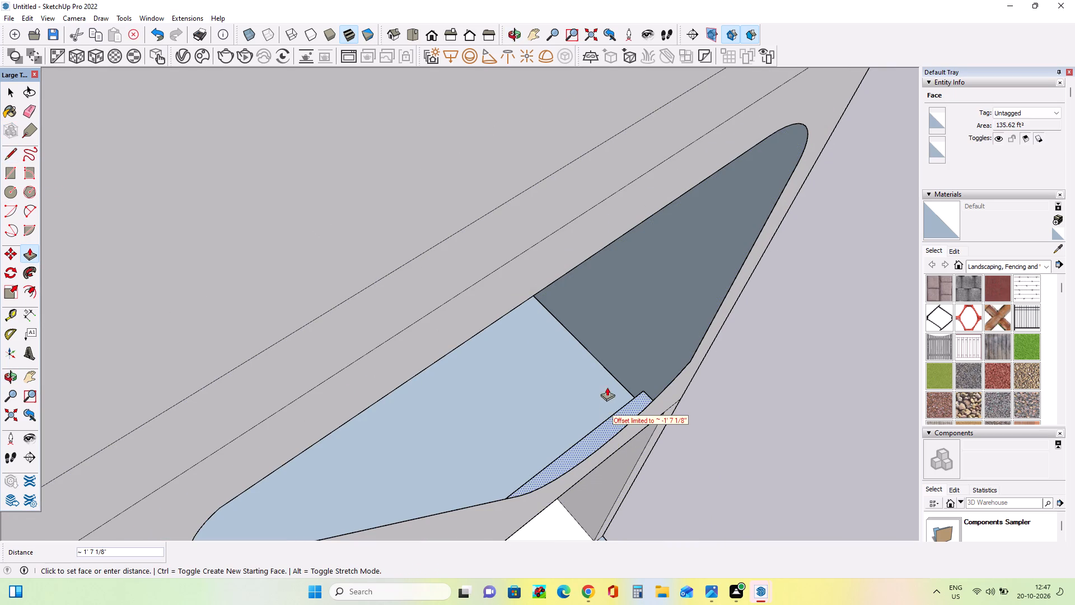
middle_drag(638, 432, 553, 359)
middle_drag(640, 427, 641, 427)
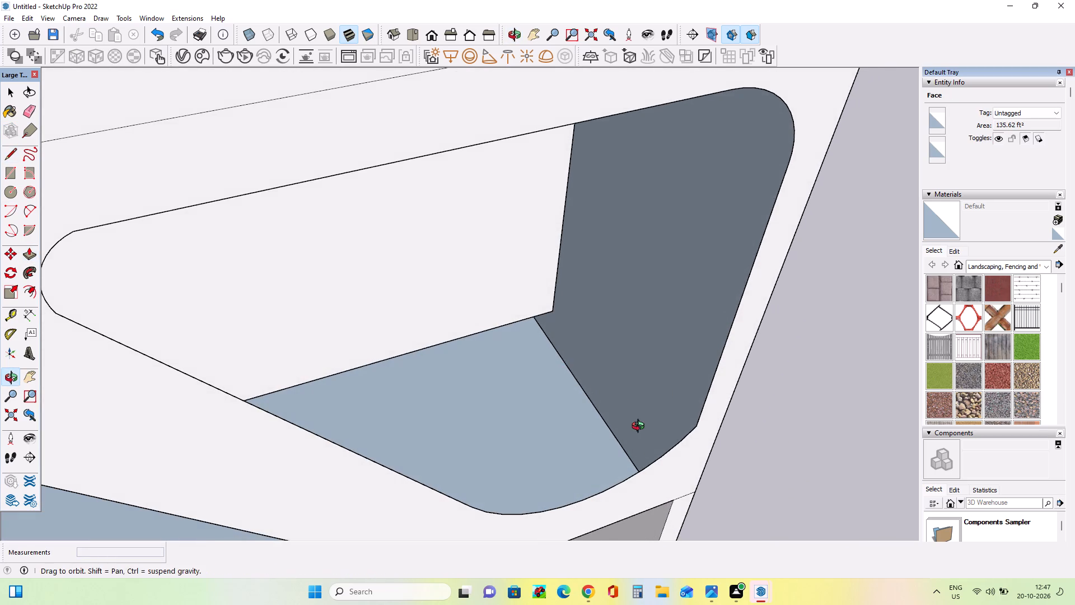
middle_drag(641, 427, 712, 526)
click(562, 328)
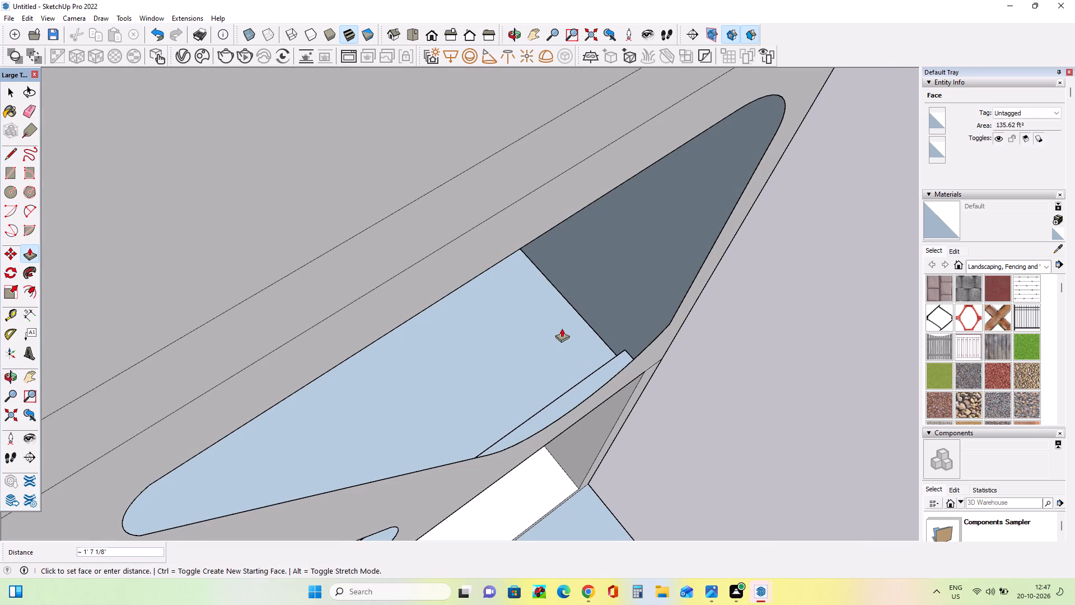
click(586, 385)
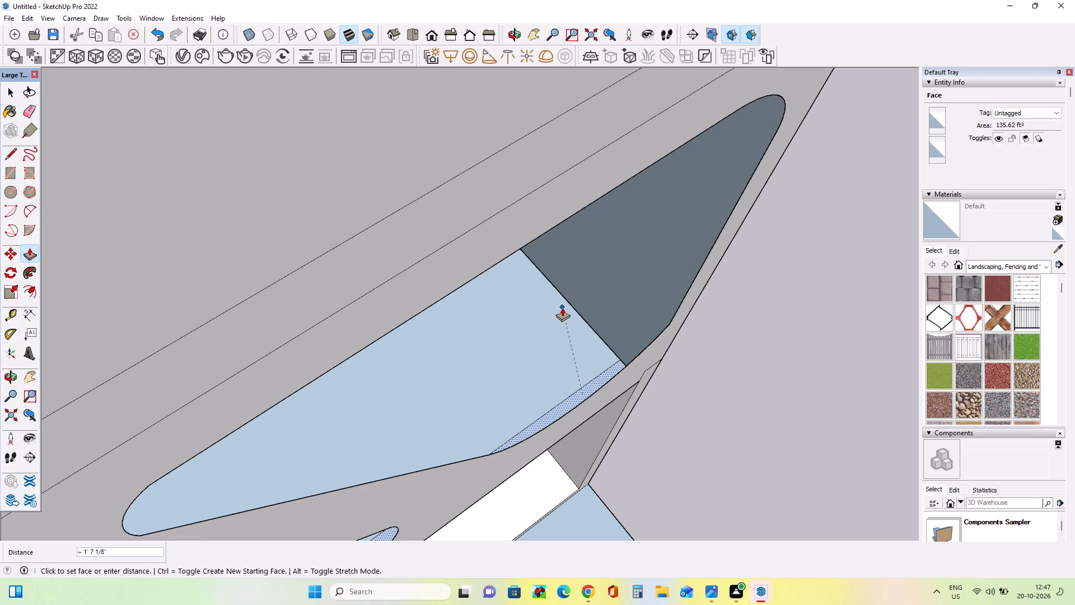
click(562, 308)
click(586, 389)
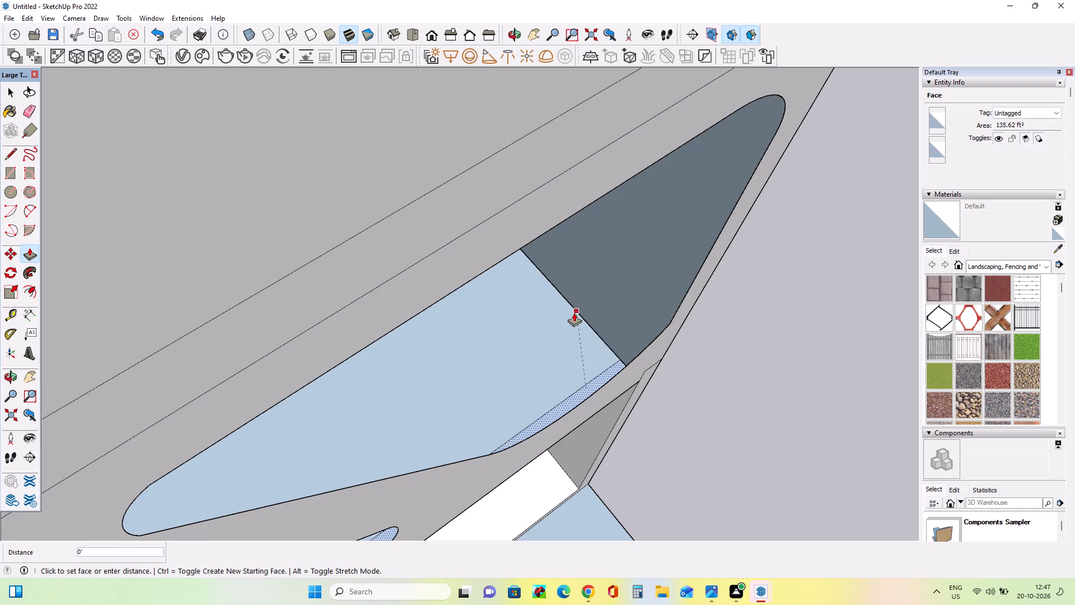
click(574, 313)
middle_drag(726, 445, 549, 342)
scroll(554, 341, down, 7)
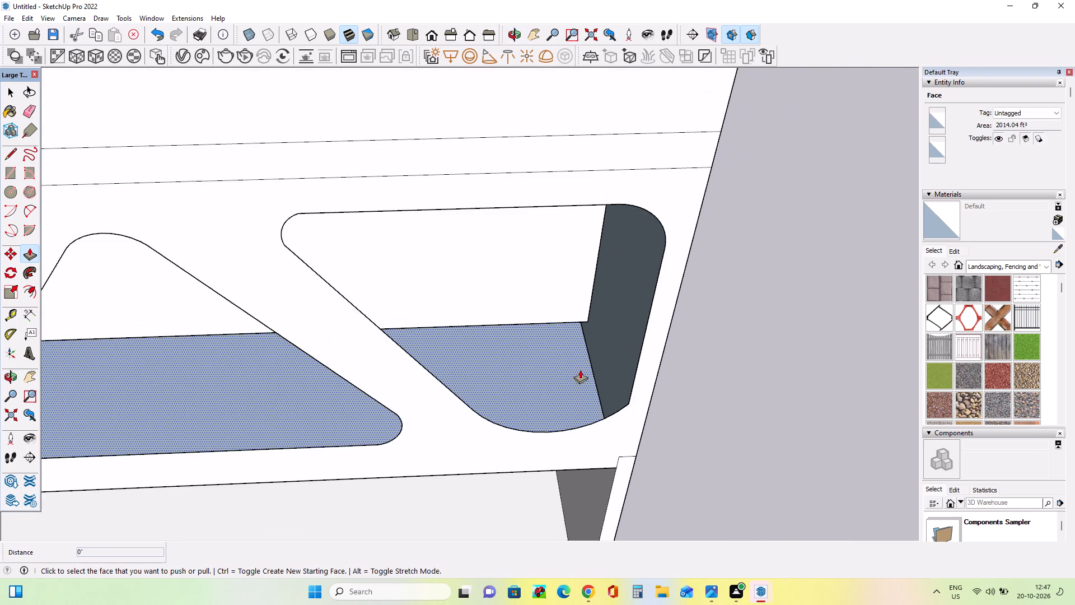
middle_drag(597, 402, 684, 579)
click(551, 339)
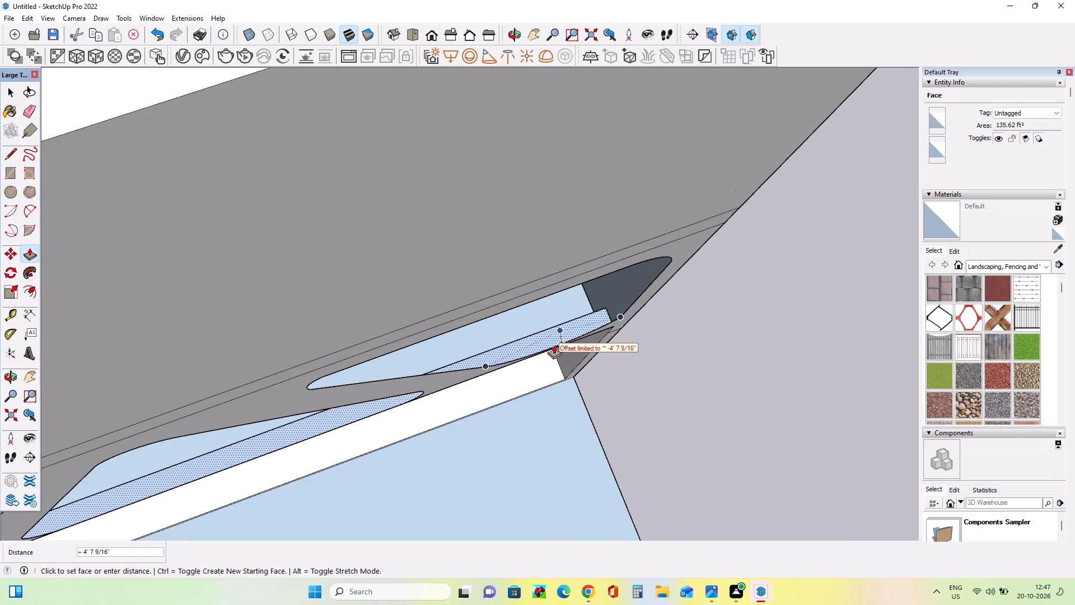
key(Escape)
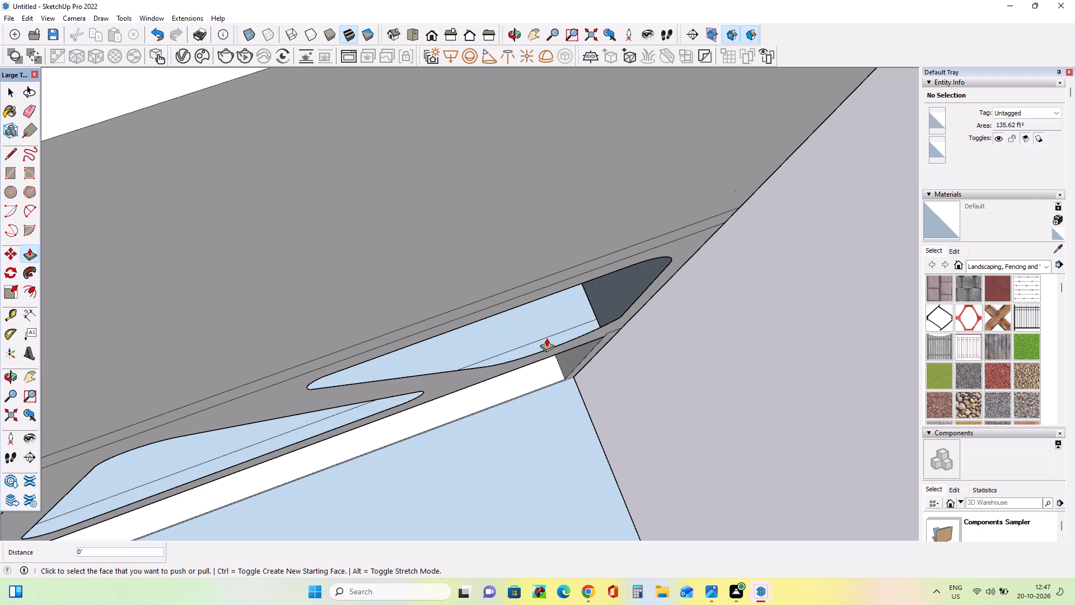
Examine the reference image's balcony openings alongside the model's front and its blank upper storey.
scroll(535, 343, down, 4)
middle_drag(624, 454, 559, 240)
scroll(559, 240, down, 6)
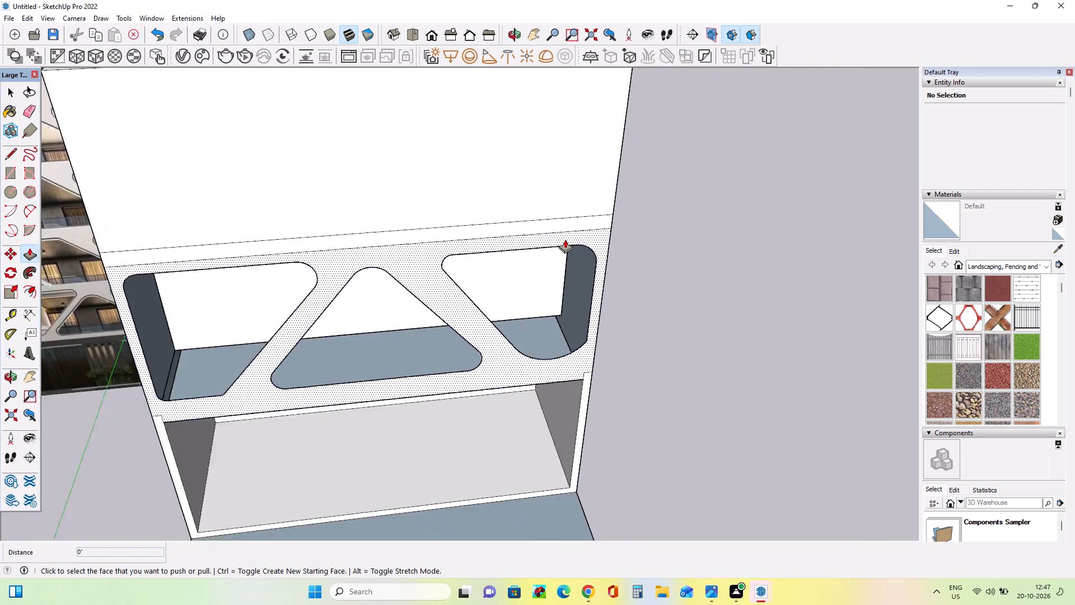
middle_drag(621, 308, 559, 229)
middle_drag(558, 227, 558, 210)
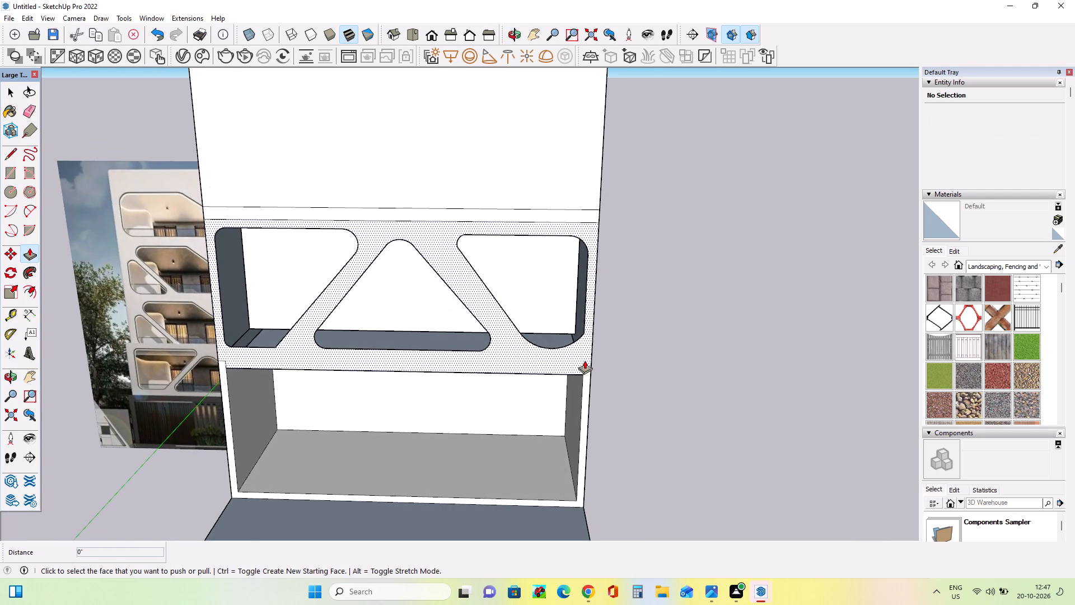
scroll(585, 360, down, 3)
middle_drag(374, 192, 431, 204)
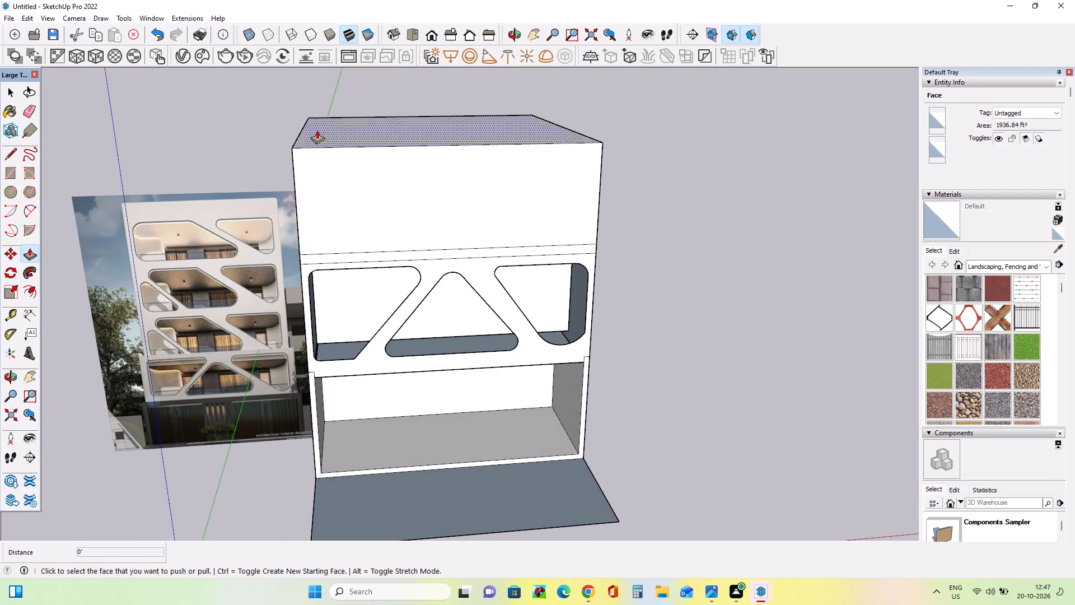
middle_drag(395, 227, 394, 238)
middle_drag(382, 280, 411, 264)
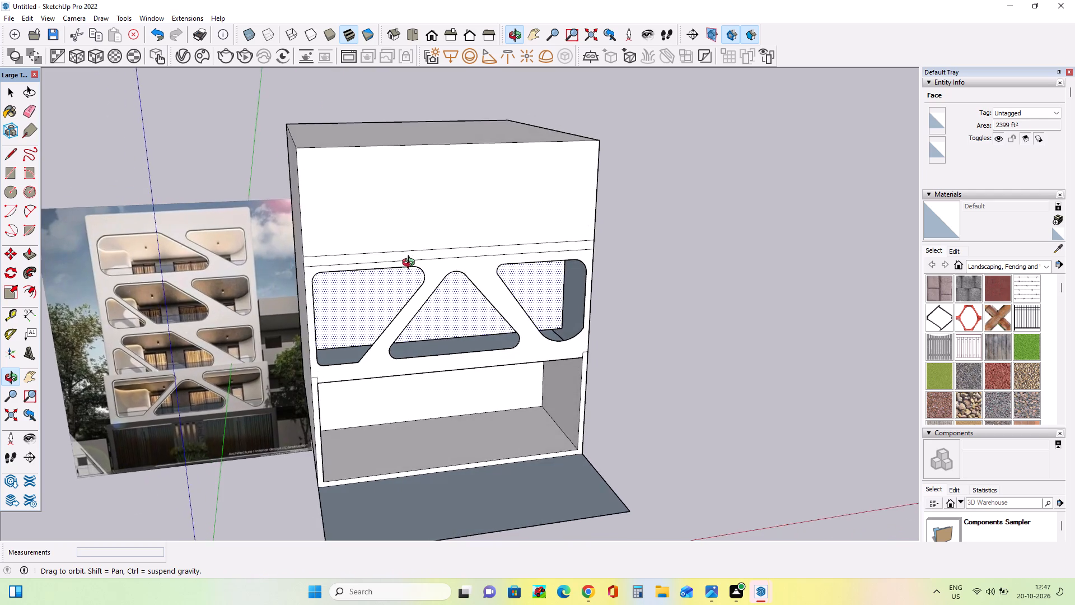
middle_drag(411, 264, 384, 267)
scroll(384, 267, down, 1)
middle_drag(529, 328, 499, 309)
scroll(412, 271, up, 3)
middle_drag(412, 270, 420, 280)
scroll(305, 244, down, 4)
middle_drag(322, 244, 360, 232)
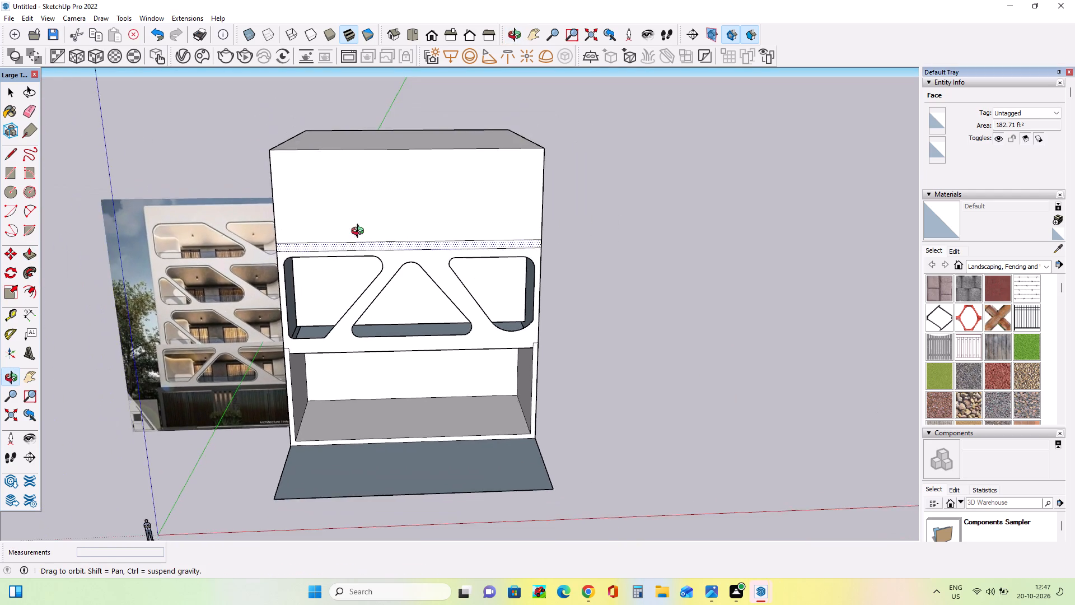
middle_drag(360, 232, 364, 238)
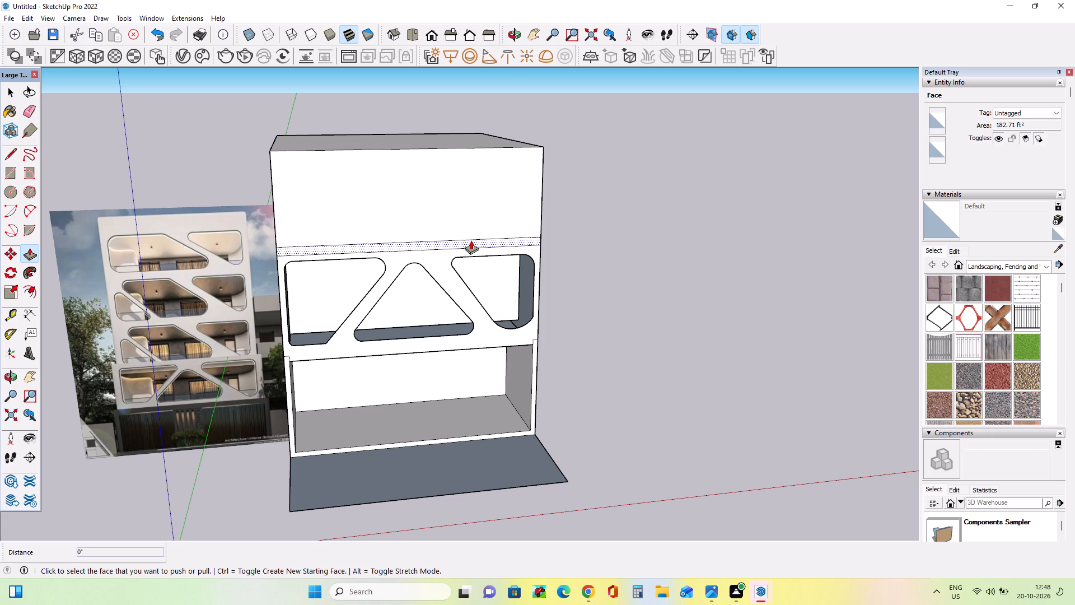
middle_drag(470, 242, 472, 266)
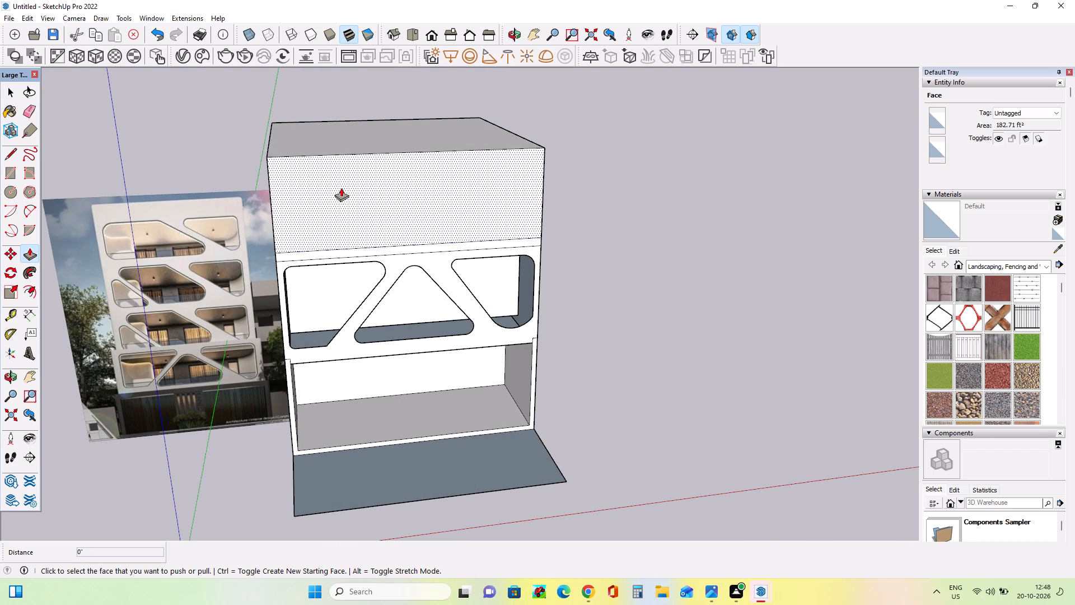
middle_drag(350, 236, 363, 248)
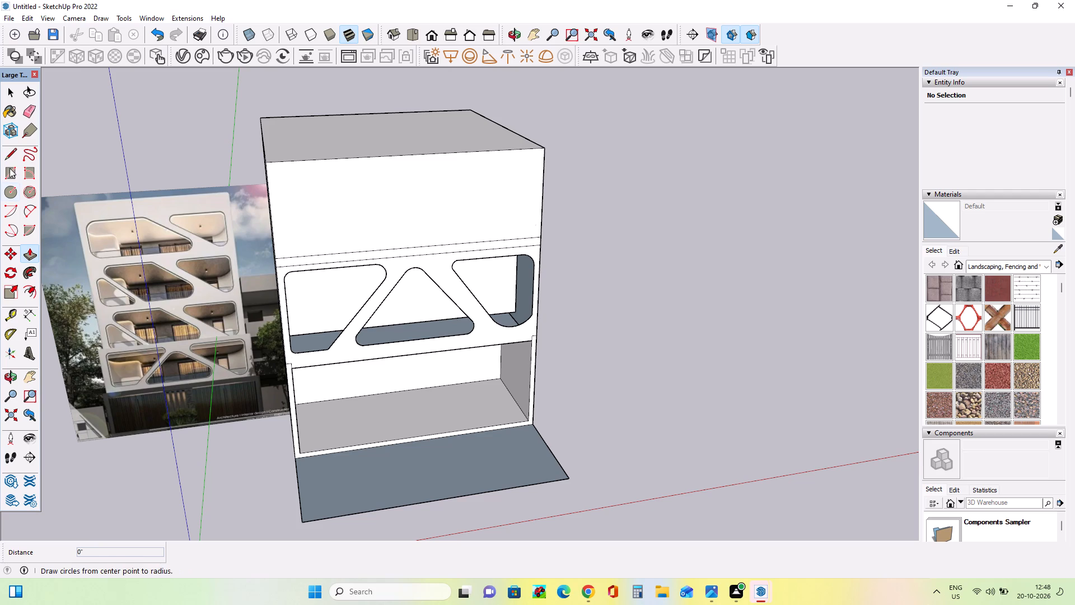
Outline a slanted four-sided opening on the upper storey's front, with lines about 23' 3", 26' 11" and 23' 10" from the floor band.
click(4, 152)
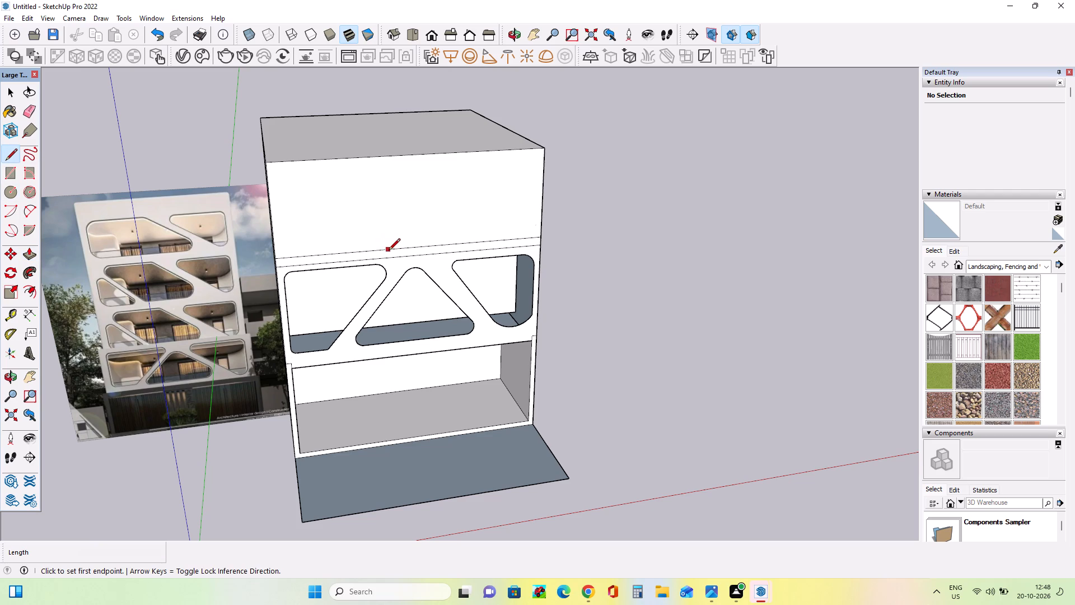
click(389, 251)
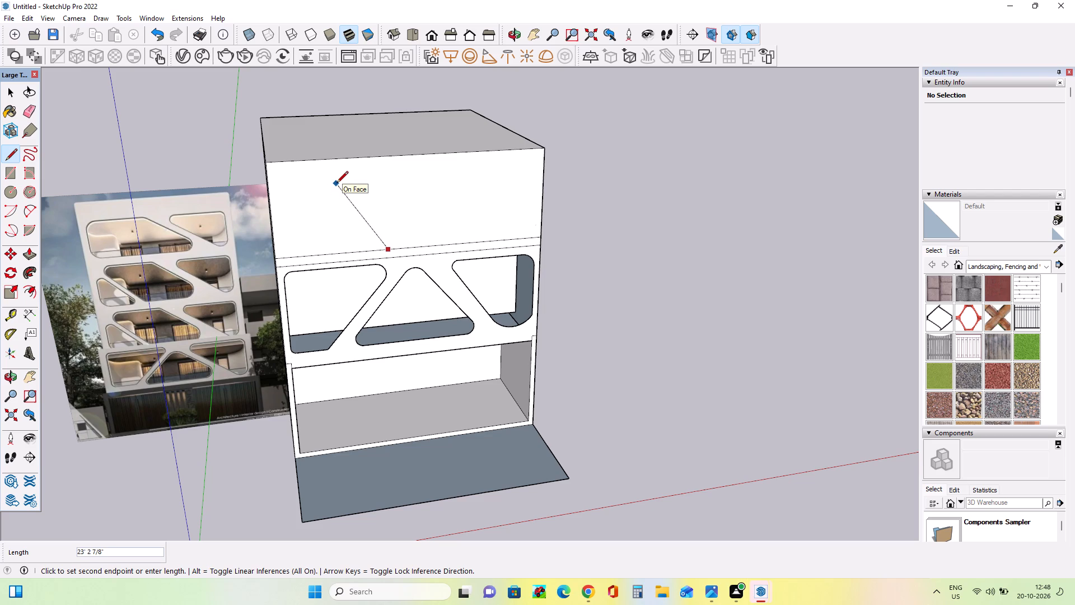
click(336, 184)
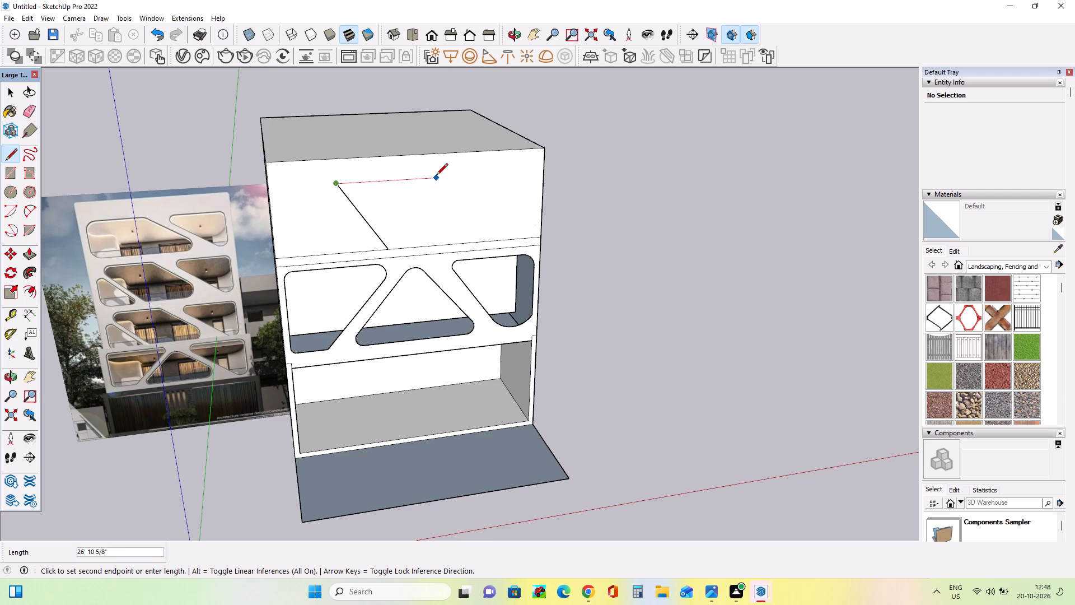
click(437, 175)
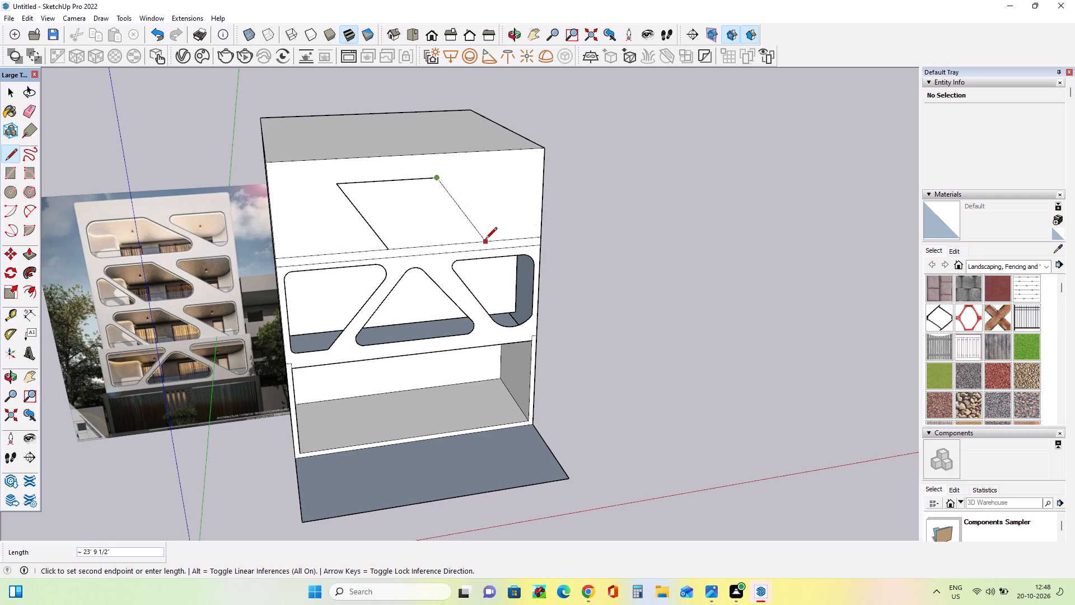
click(485, 240)
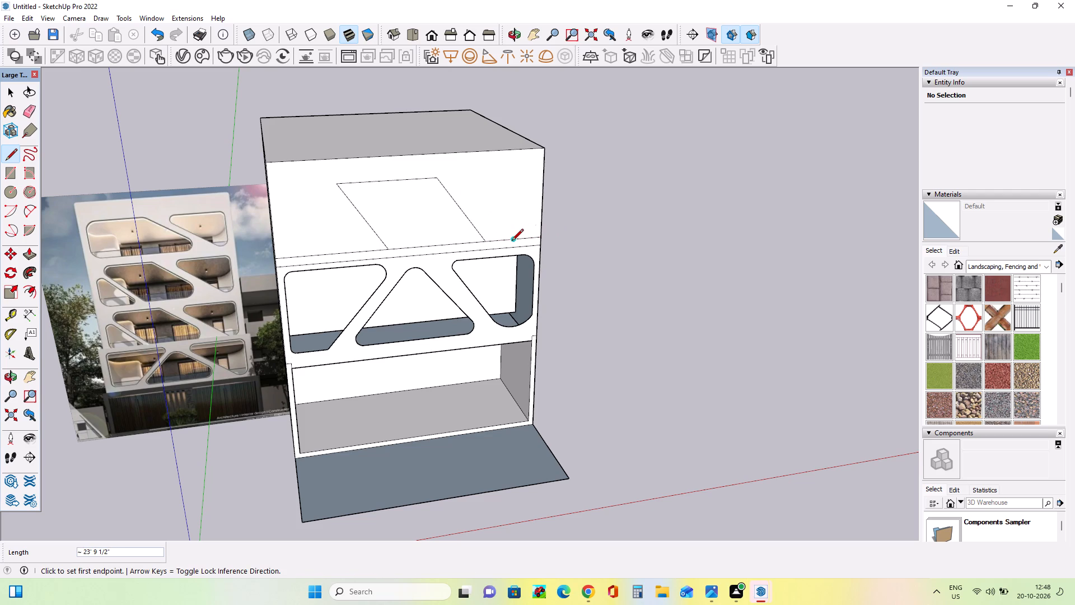
Outline a second opening beside it with a parallel slanted line about 23' 4", a top line about 22' 10", and an 18' 4" facade-edge line.
click(512, 241)
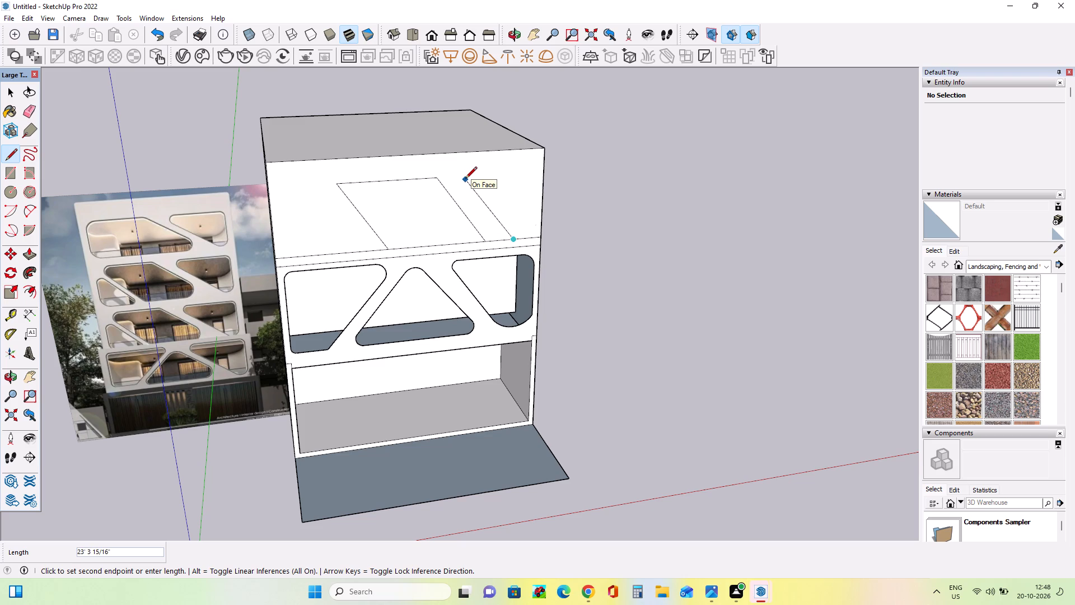
click(465, 179)
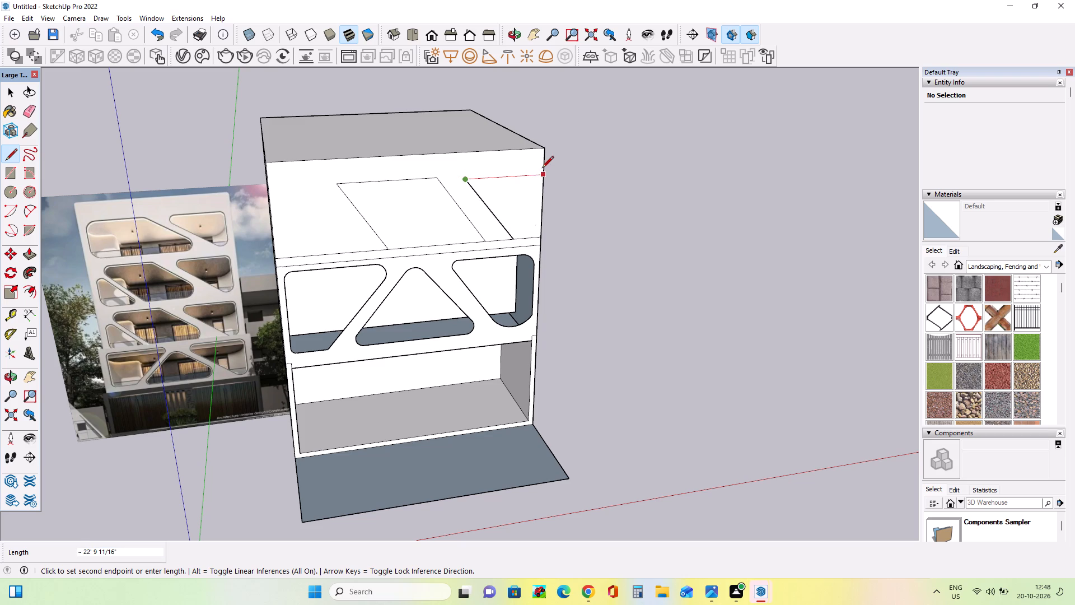
click(542, 169)
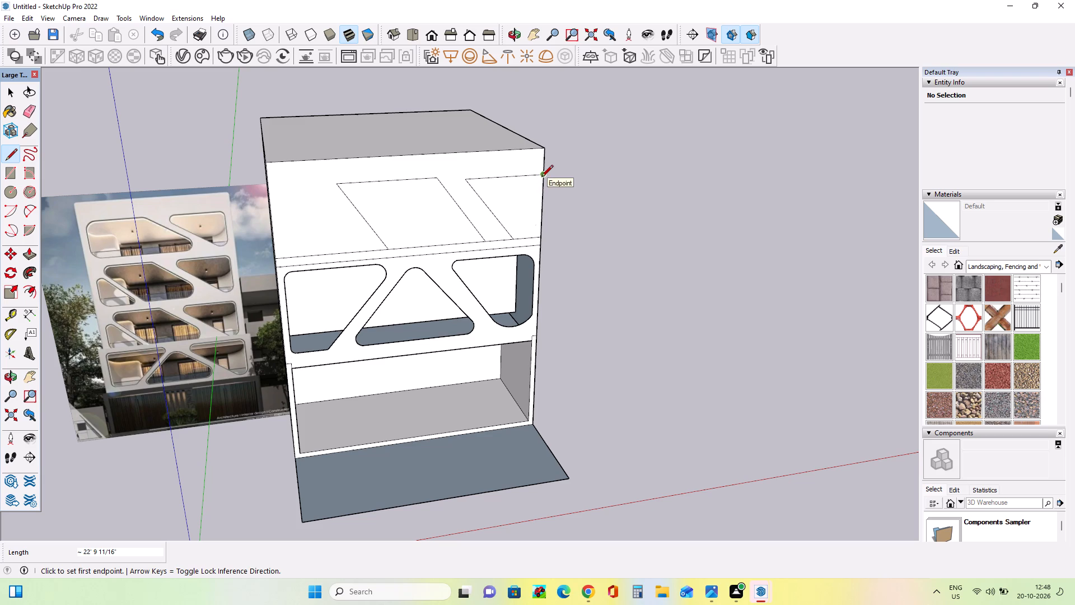
click(544, 175)
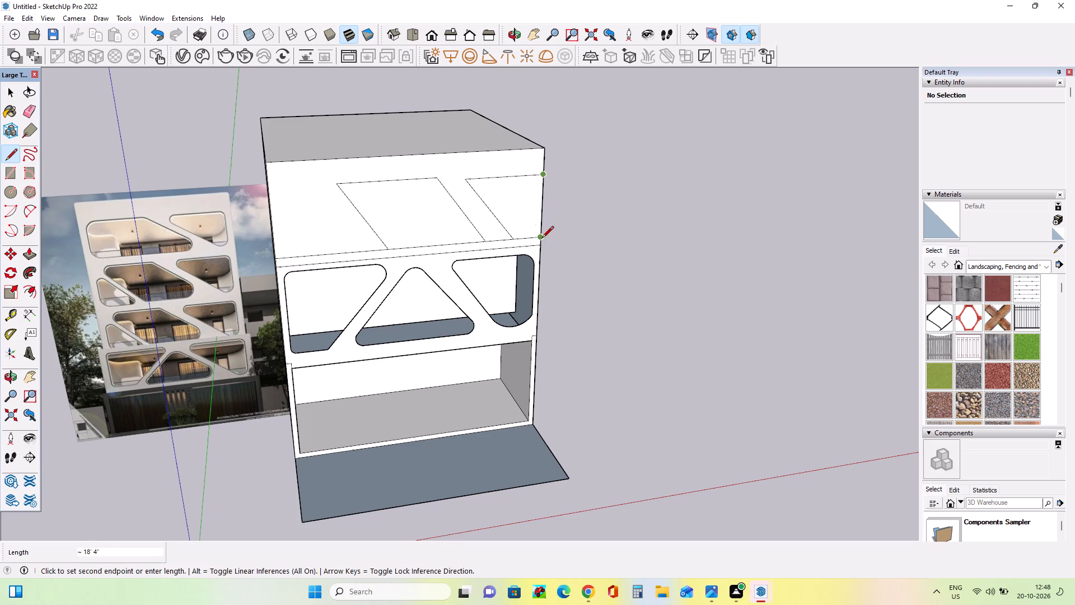
click(542, 239)
click(512, 240)
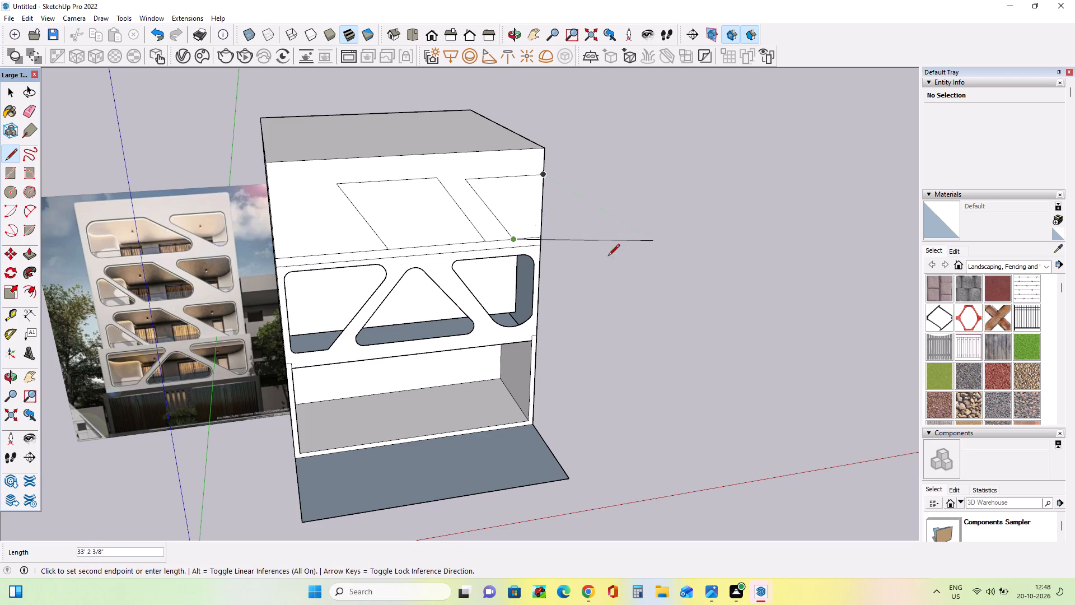
key(space)
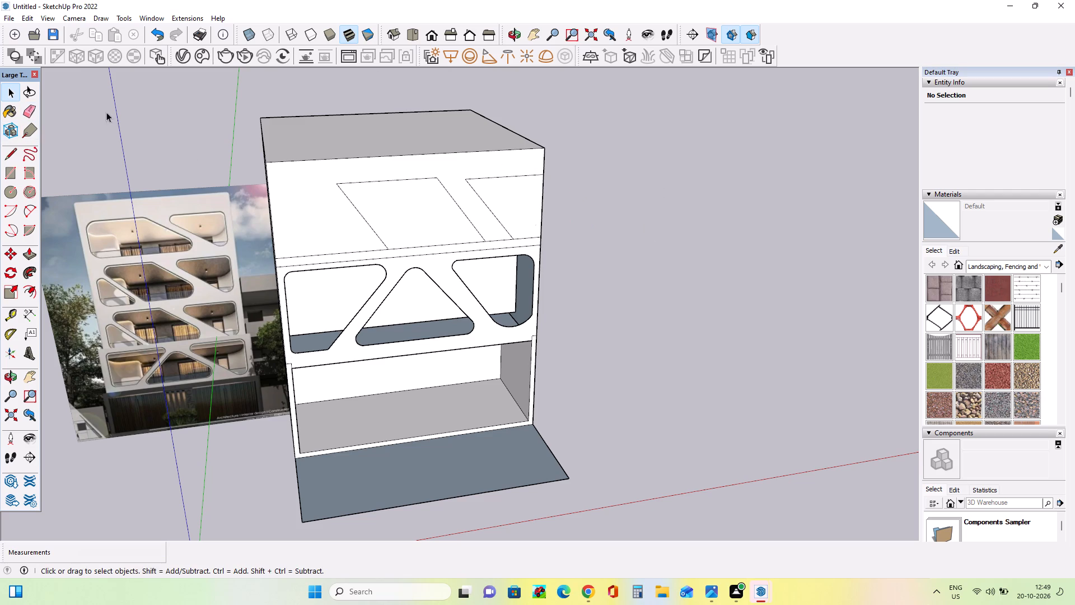
Undo the lines of the second slanted opening beside the four-sided one on the upper storey.
click(16, 153)
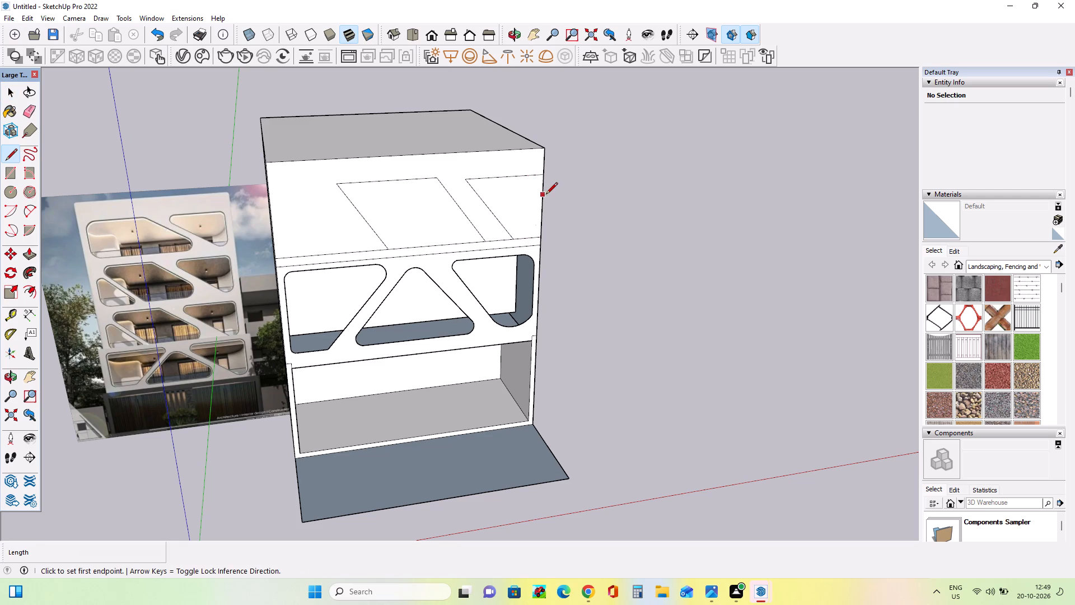
key(ctrl+z)
key(ctrl+z)
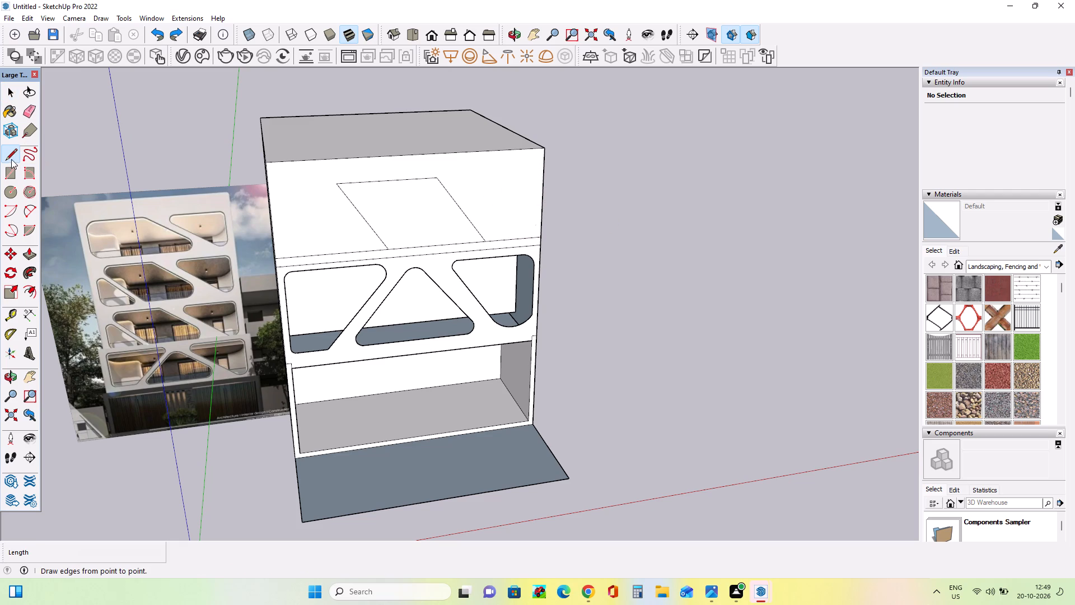
Redraw the second opening inset from the facade edge, with a slanted line about 23' 1", top about 20' 6" and vertical side about 19' 4".
click(11, 159)
click(502, 240)
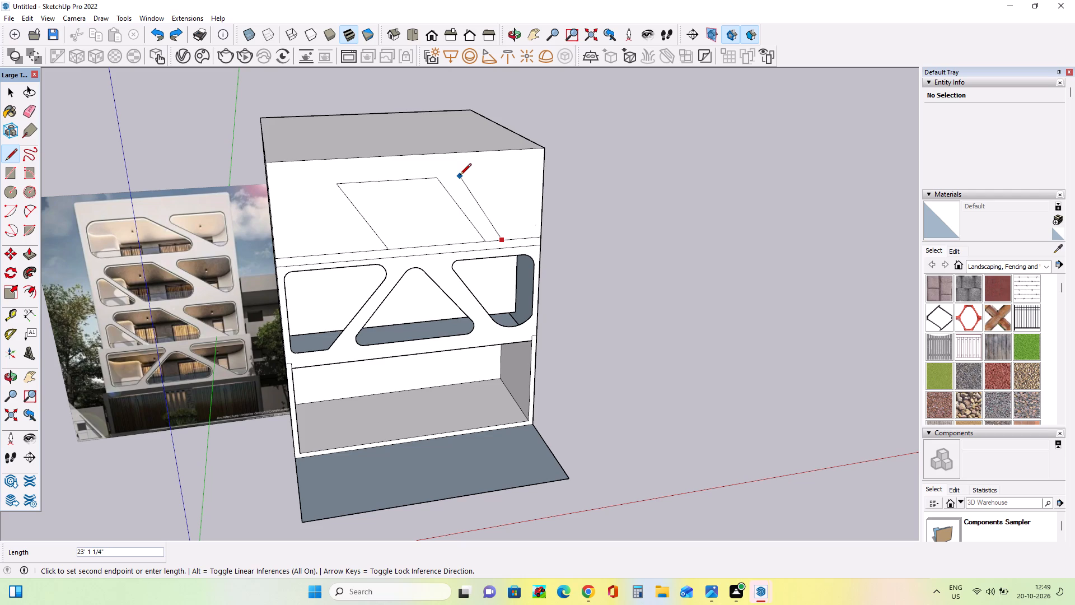
click(460, 176)
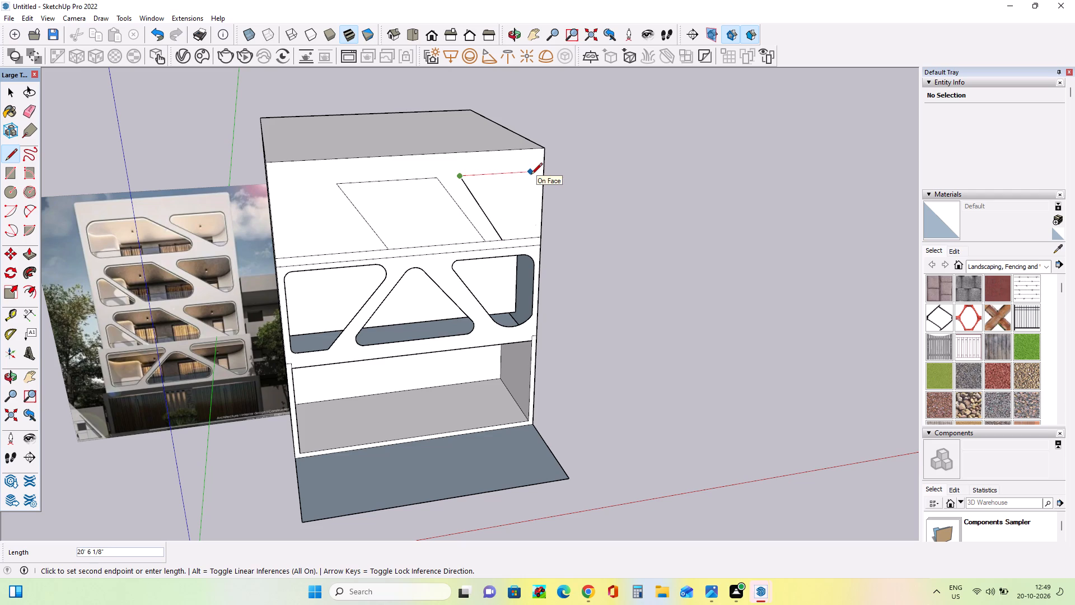
click(532, 175)
click(534, 239)
Outline a smaller slanted opening on the four-sided opening's other side, with lines about 18' 8", 10' 9" and 17' 7" from the floor band.
middle_drag(551, 267, 557, 277)
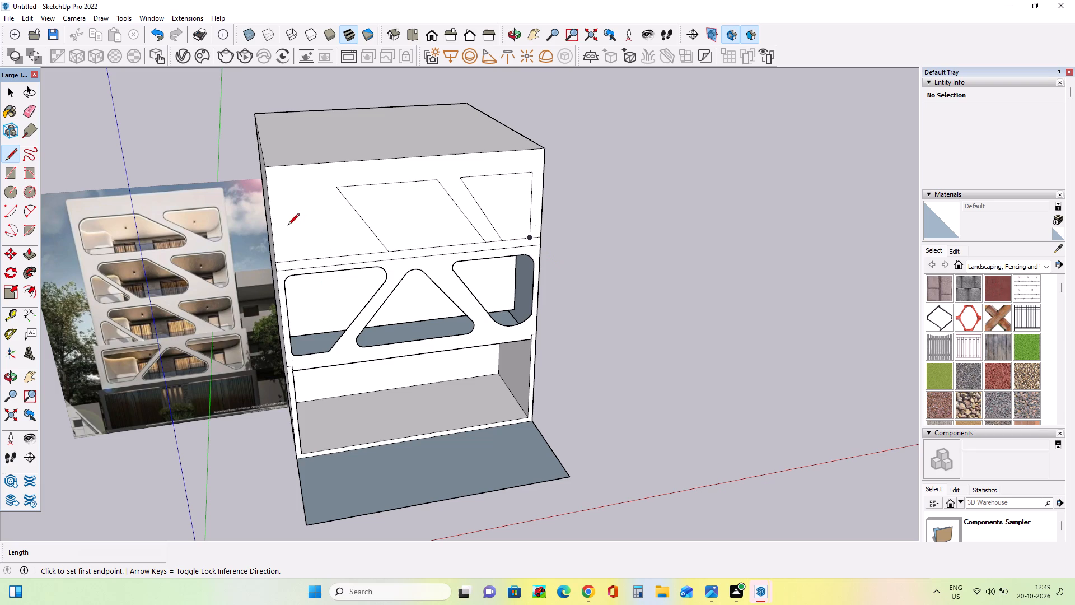
click(371, 253)
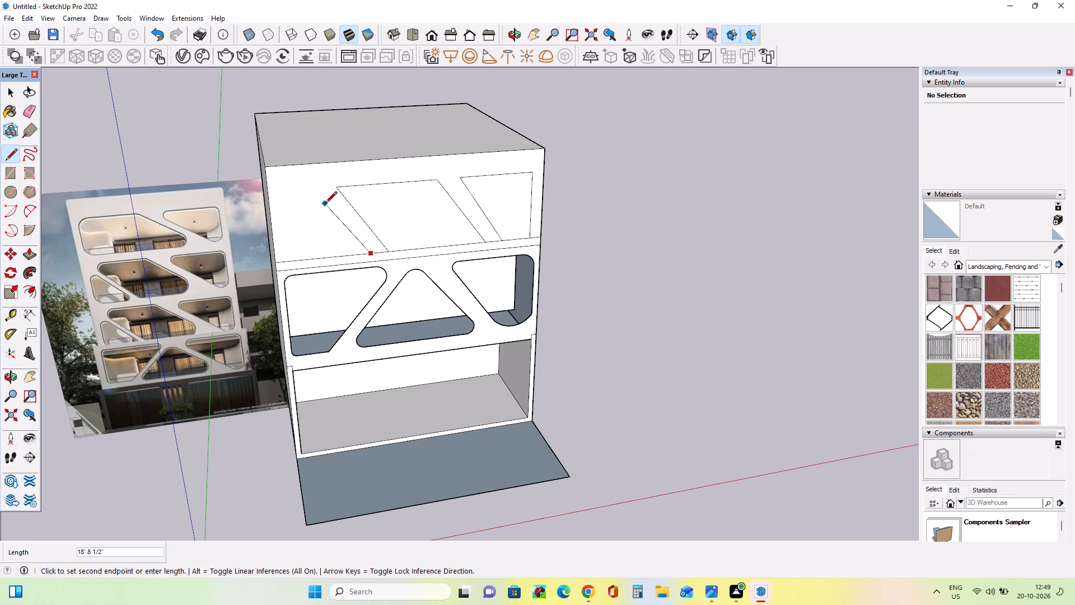
click(325, 204)
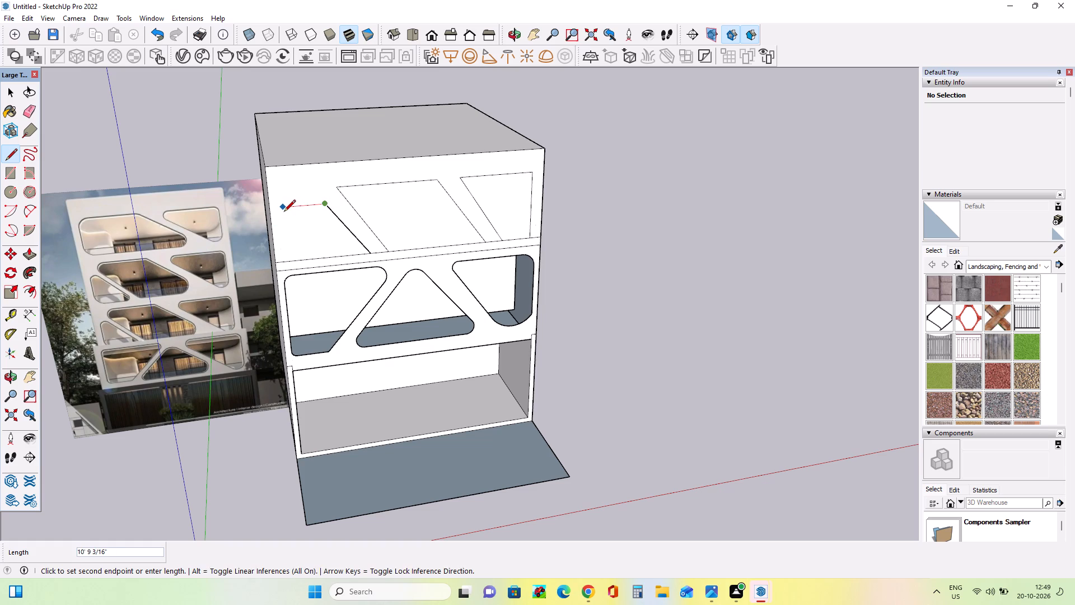
click(284, 212)
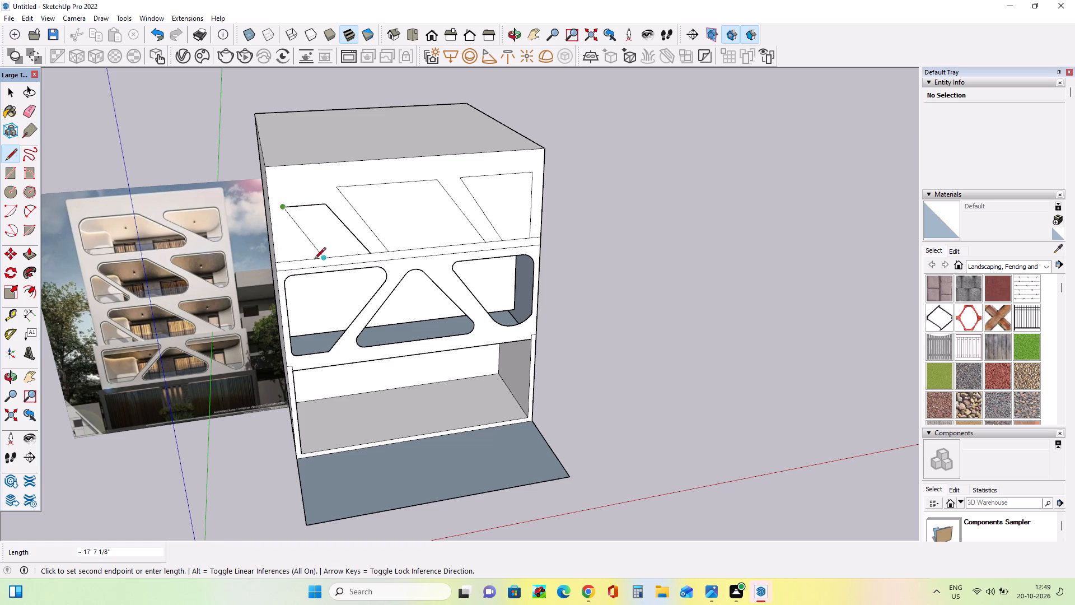
click(324, 258)
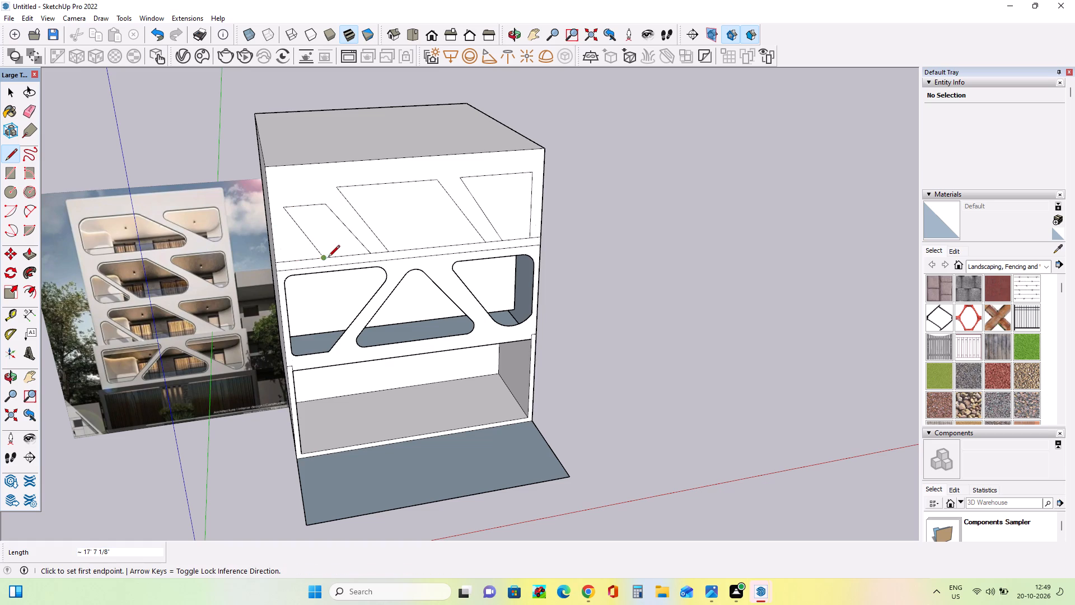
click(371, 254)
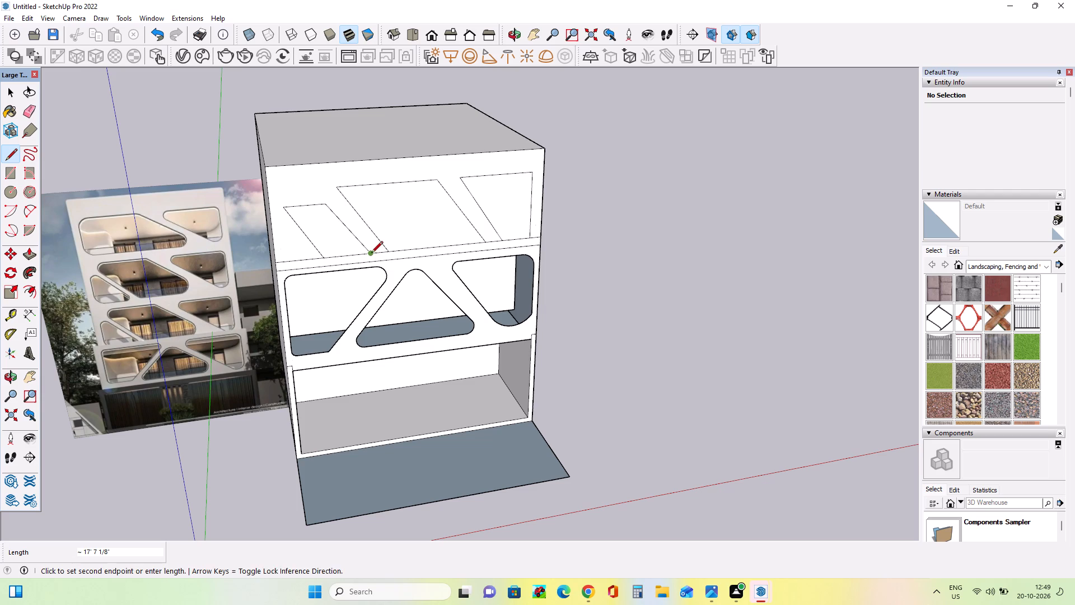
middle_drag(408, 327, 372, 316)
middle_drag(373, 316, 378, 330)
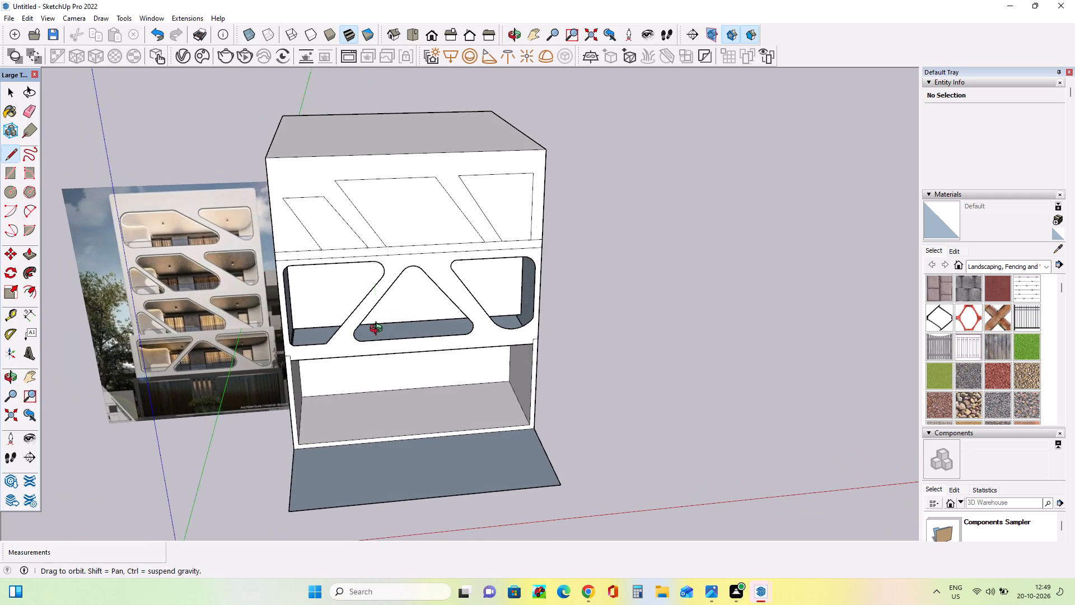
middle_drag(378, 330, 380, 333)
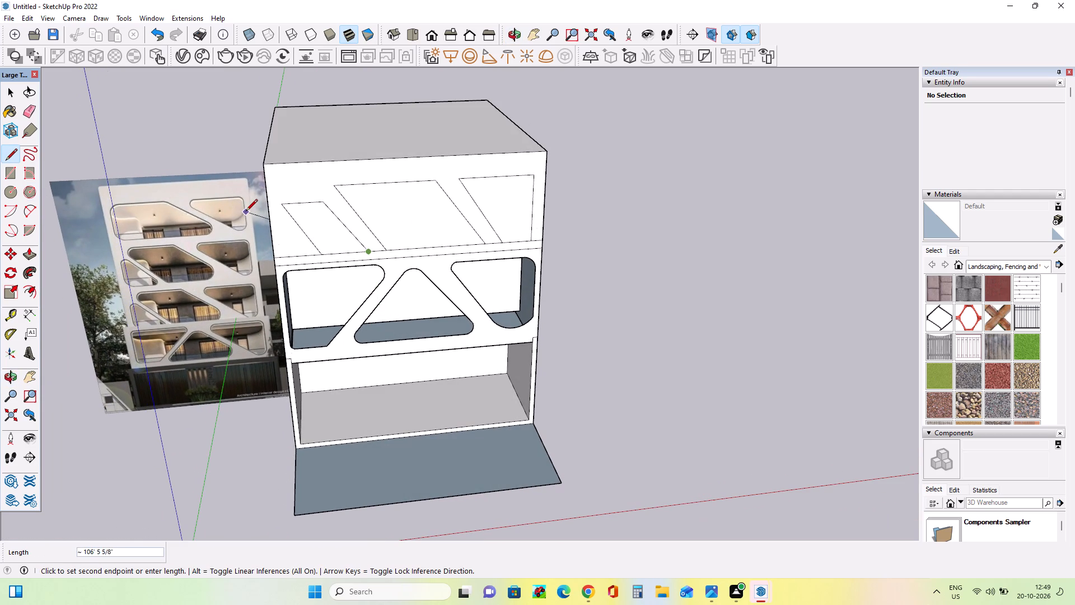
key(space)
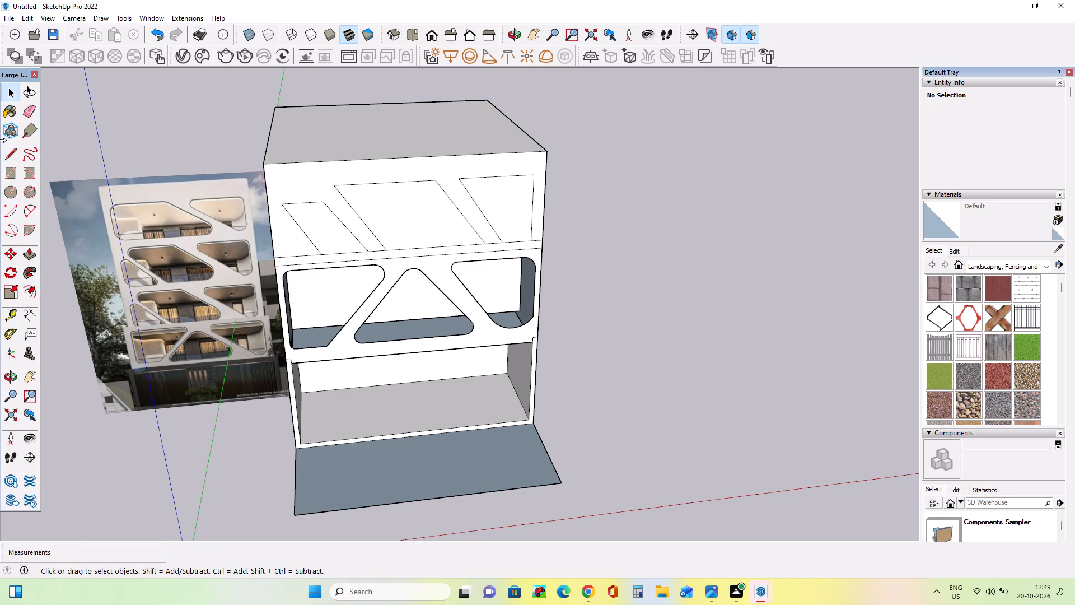
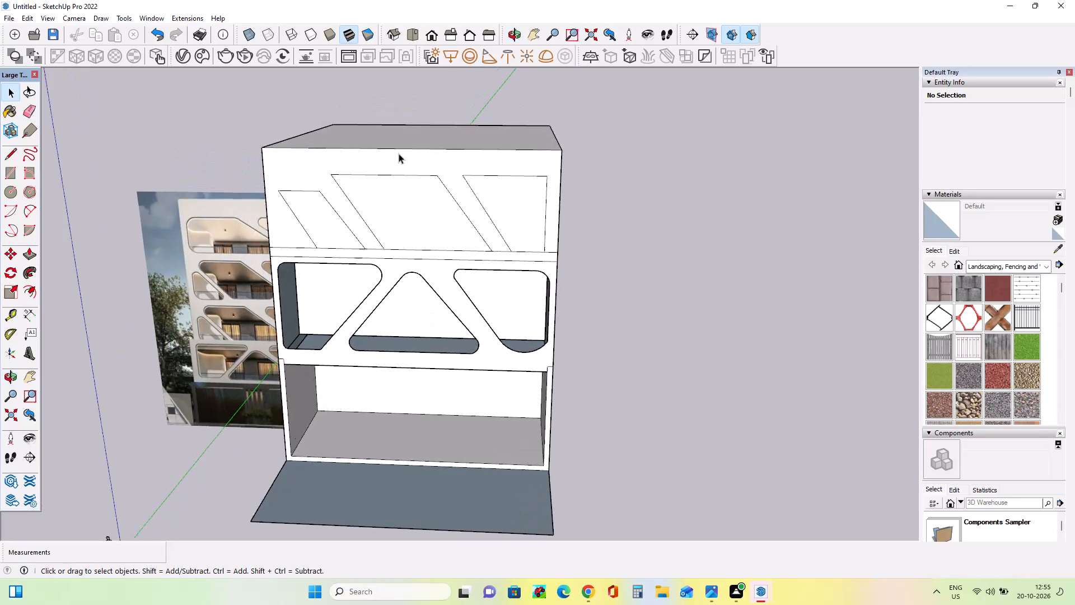
Round the upper acute corner of the large middle slanted opening on the second storey with a two-point arc.
scroll(399, 153, up, 2)
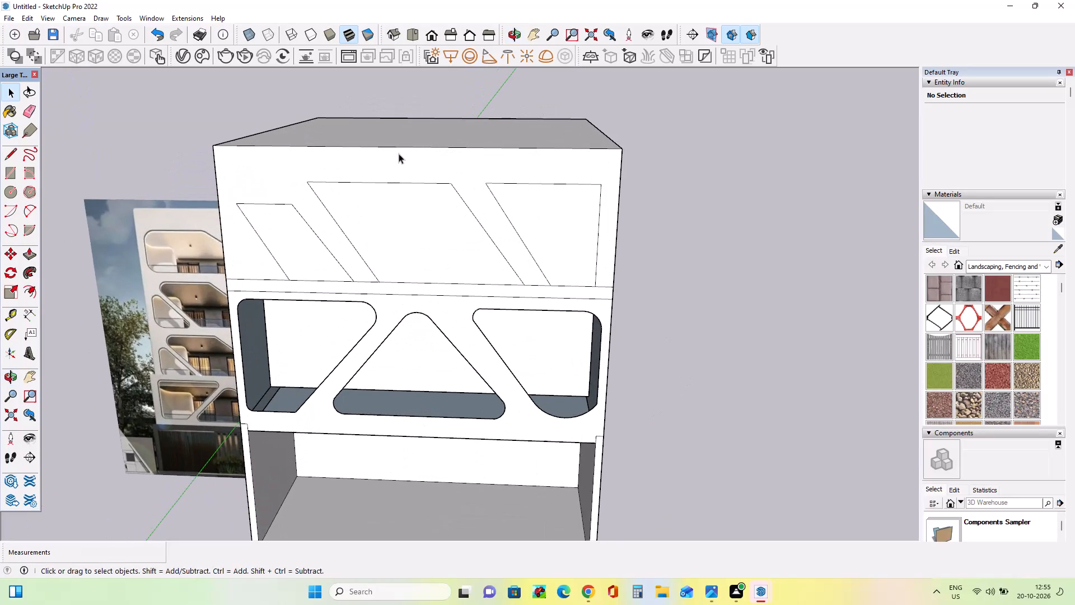
middle_drag(370, 220, 401, 207)
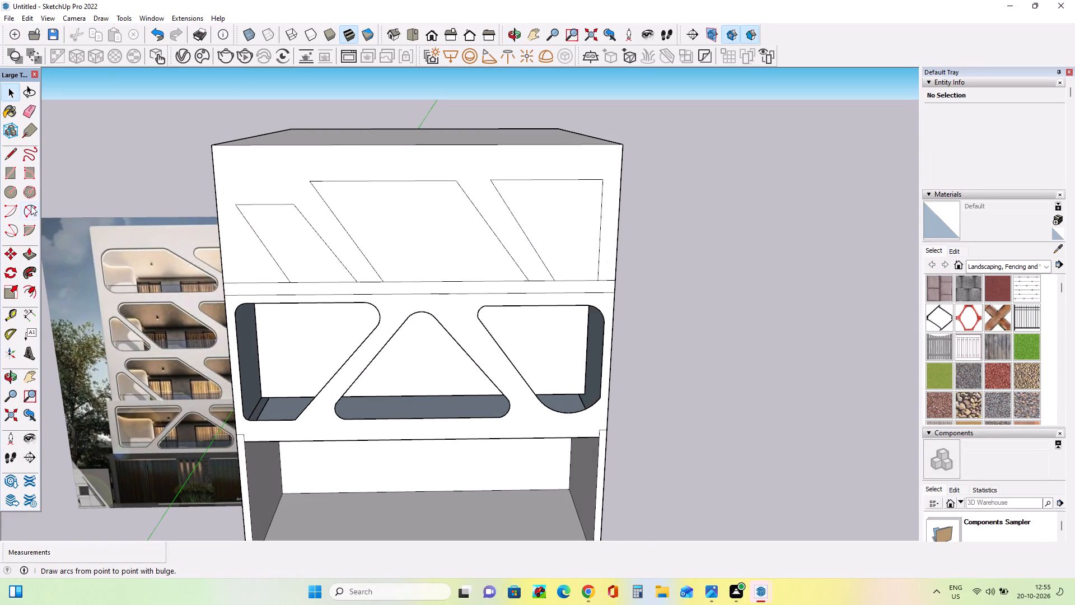
click(31, 209)
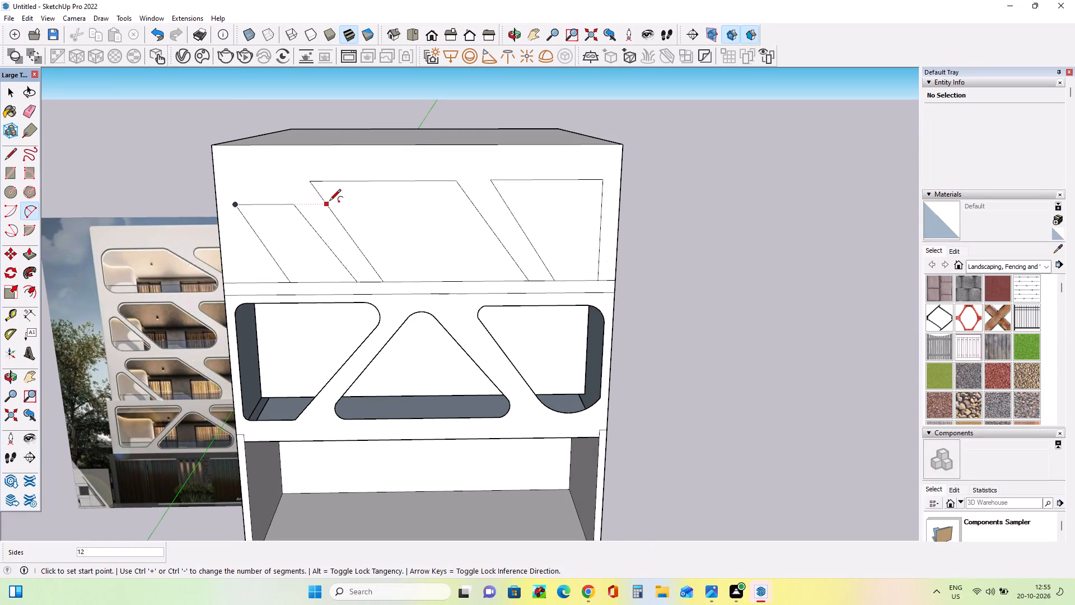
click(329, 202)
click(331, 183)
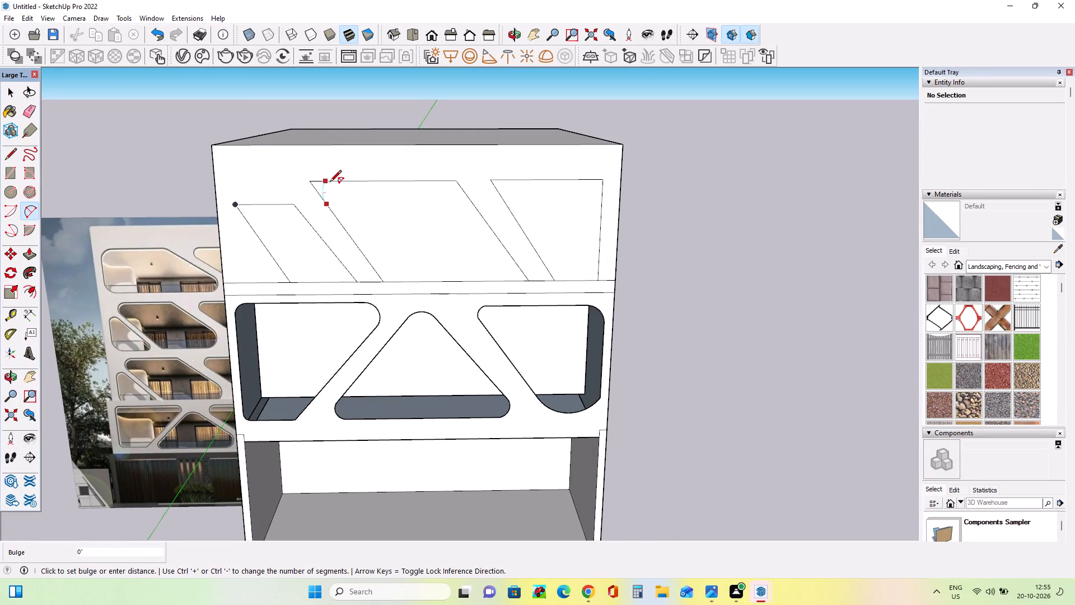
scroll(323, 184, up, 9)
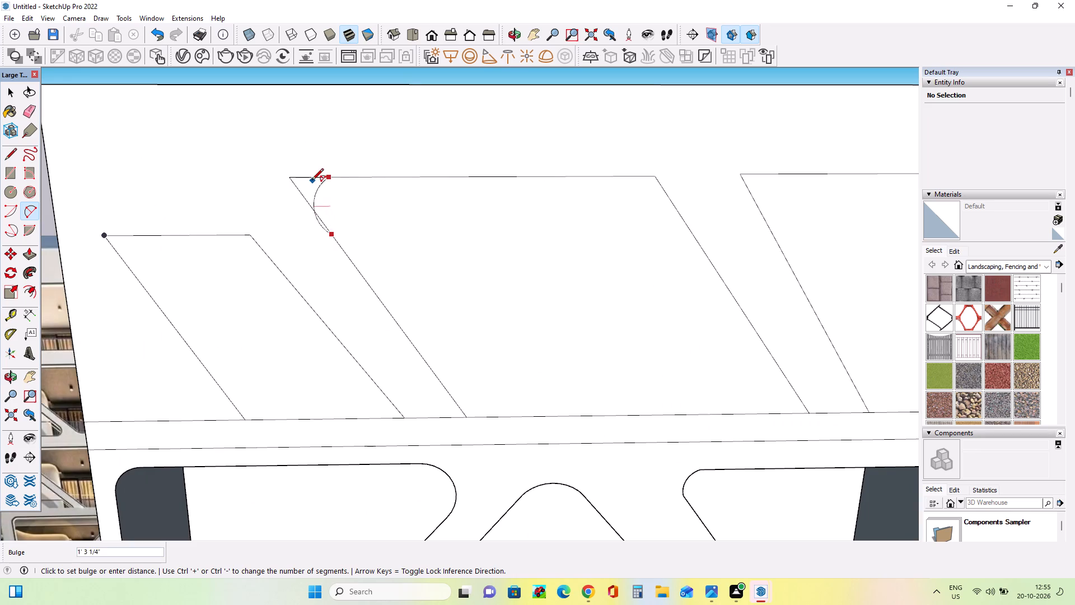
scroll(316, 181, up, 7)
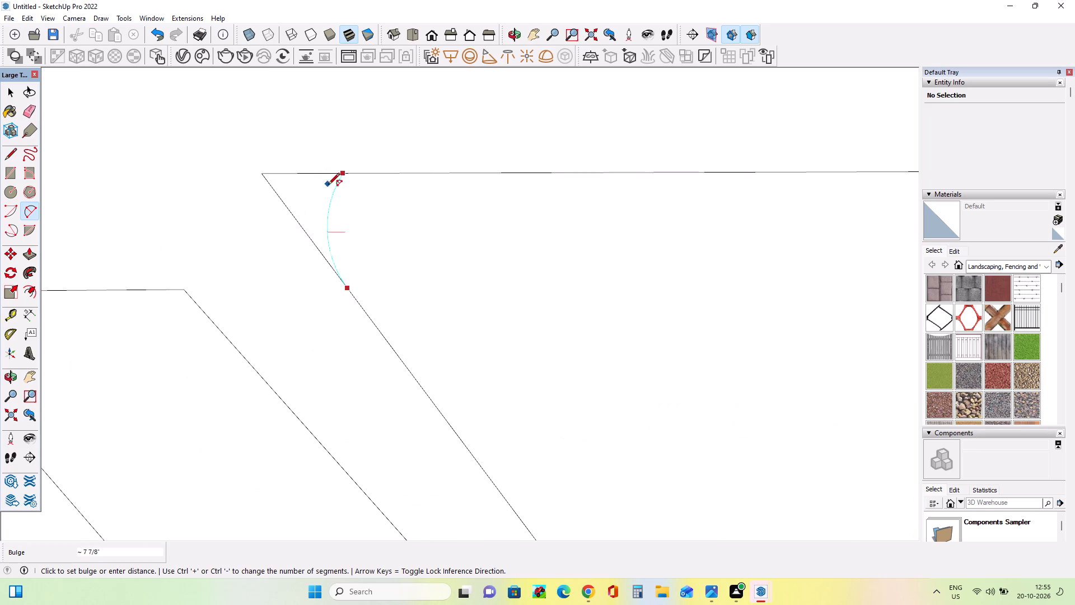
click(324, 185)
scroll(307, 238, down, 9)
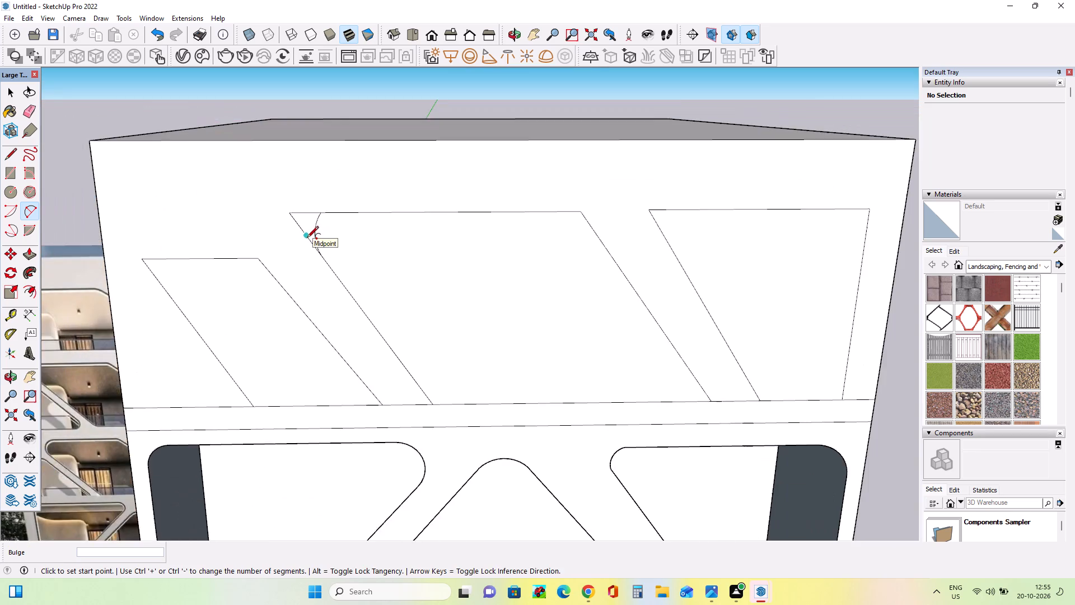
scroll(307, 239, down, 3)
scroll(527, 264, down, 4)
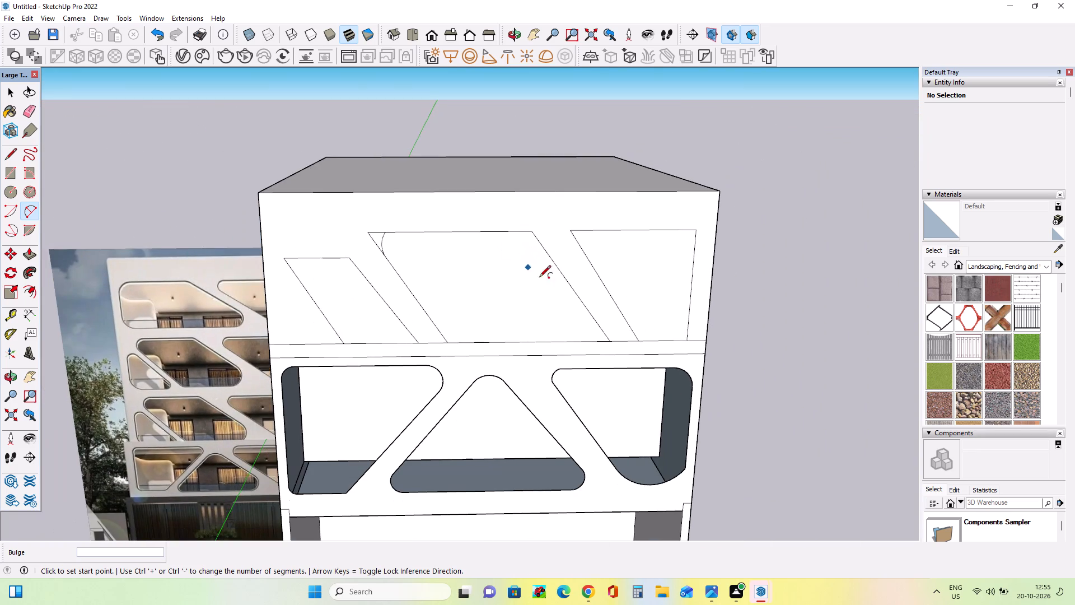
Round the middle opening's lower acute corner with an arc spanning about 6' 3" between its slanted side and the floor band.
middle_drag(557, 296, 563, 297)
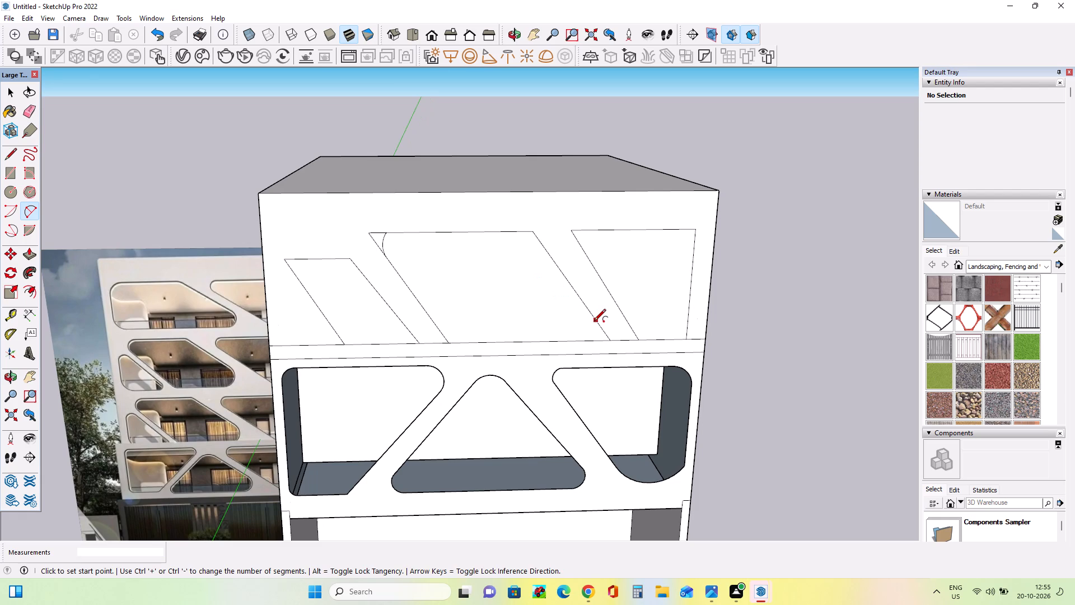
click(594, 322)
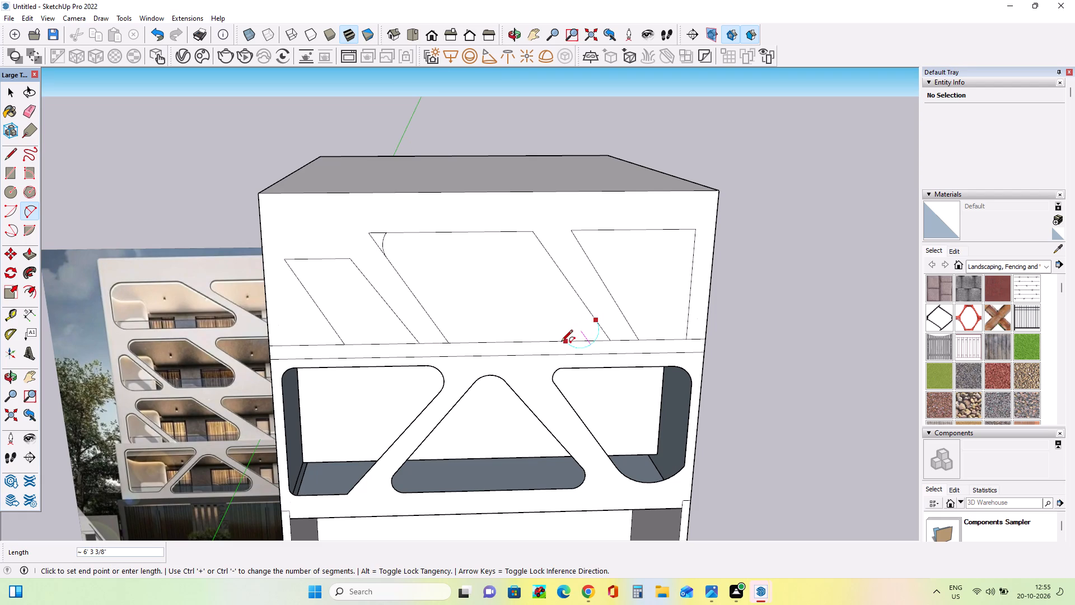
click(561, 342)
scroll(537, 332, up, 5)
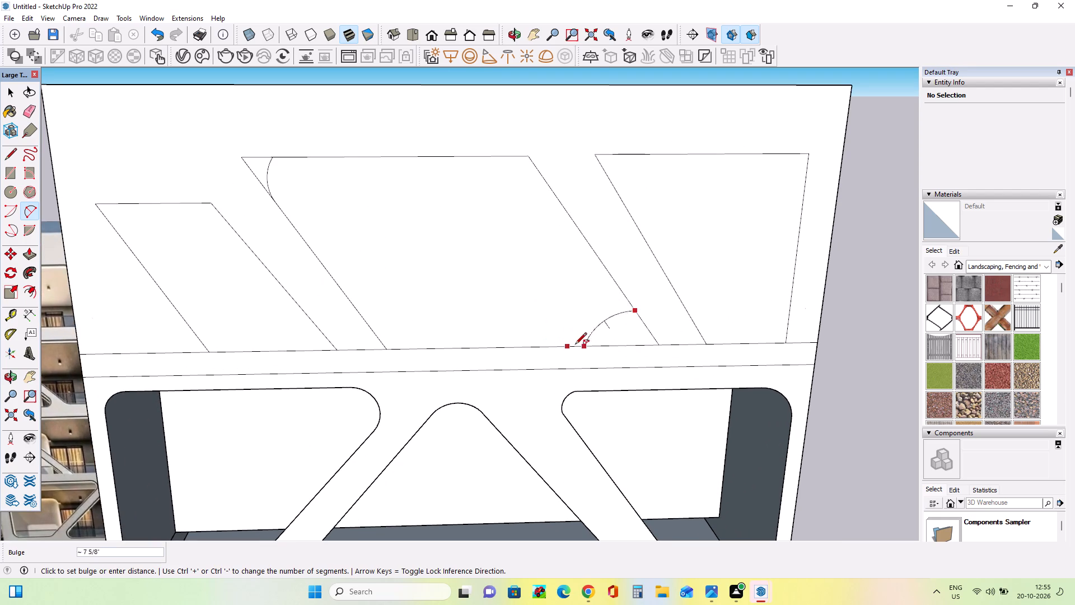
scroll(607, 339, up, 3)
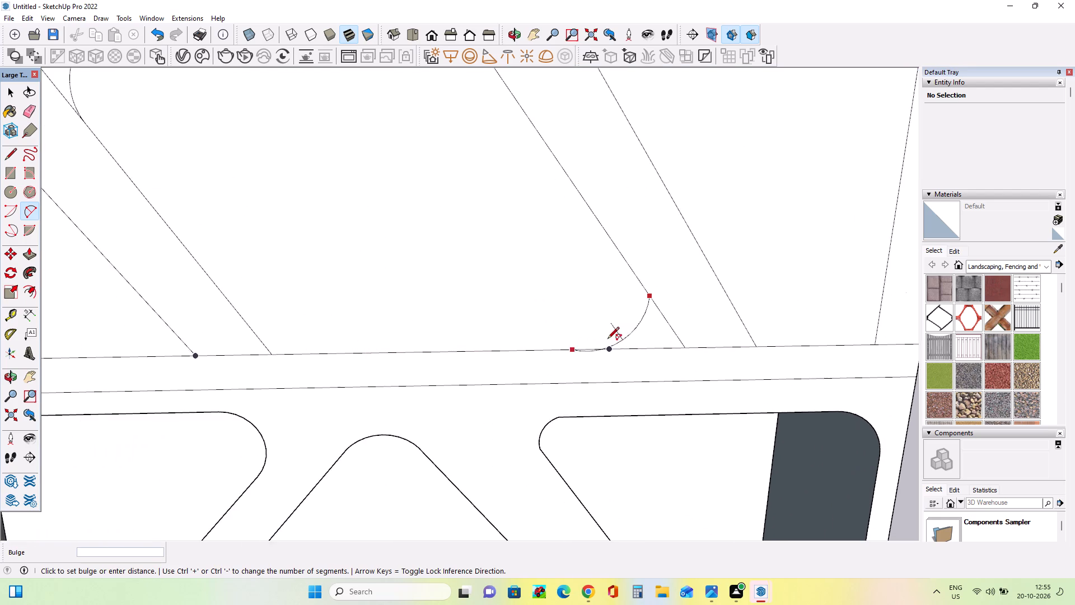
scroll(607, 339, up, 3)
click(607, 339)
scroll(630, 339, down, 3)
middle_drag(631, 338, 635, 350)
scroll(554, 329, down, 8)
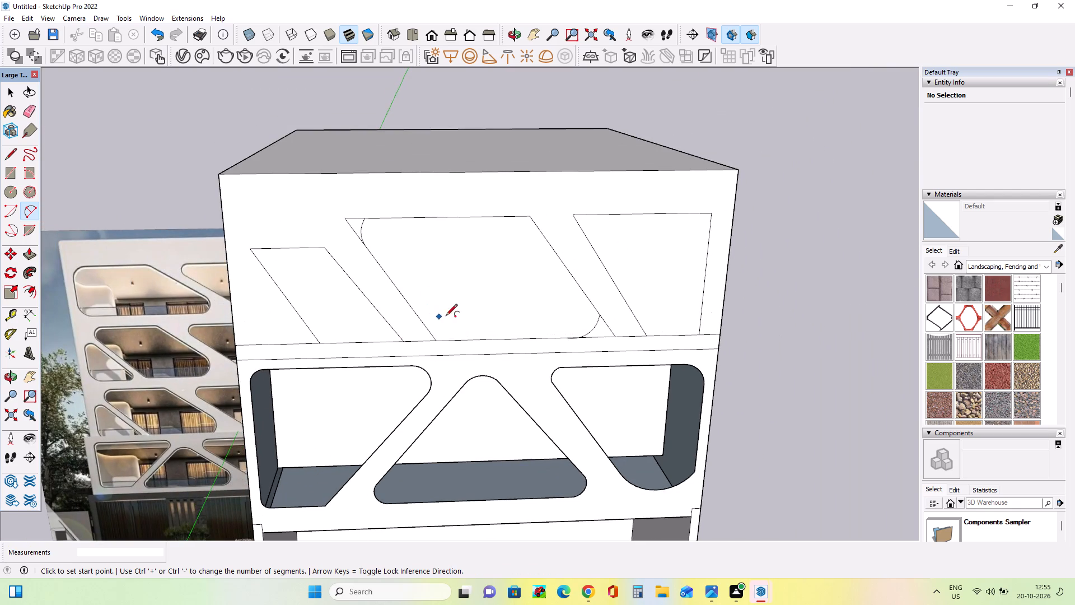
Erase the leftover pointed line ends outside the two arcs of the middle opening.
middle_drag(528, 337, 528, 343)
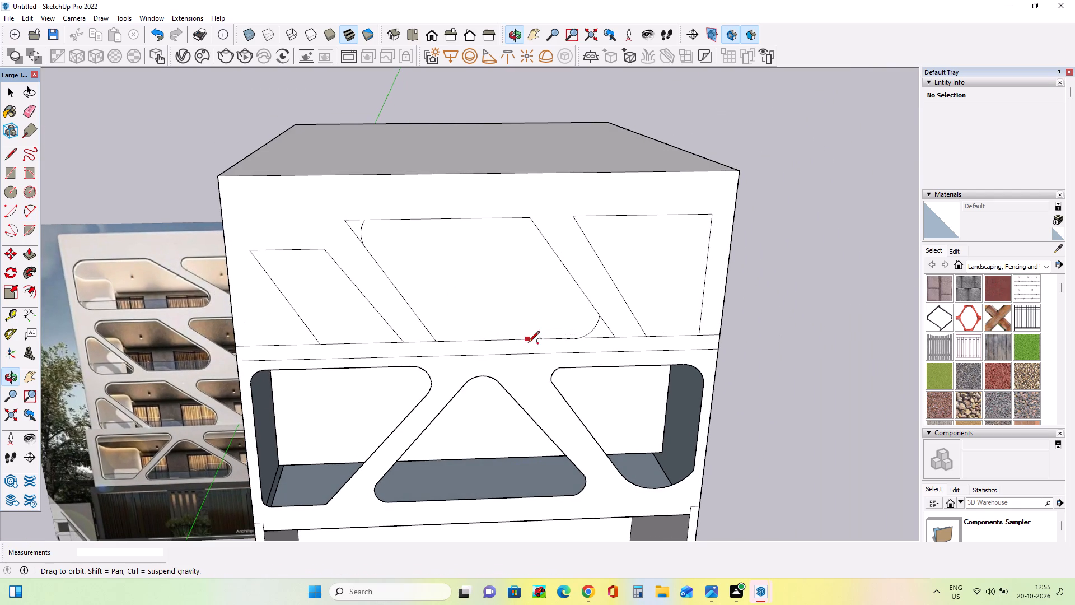
click(29, 110)
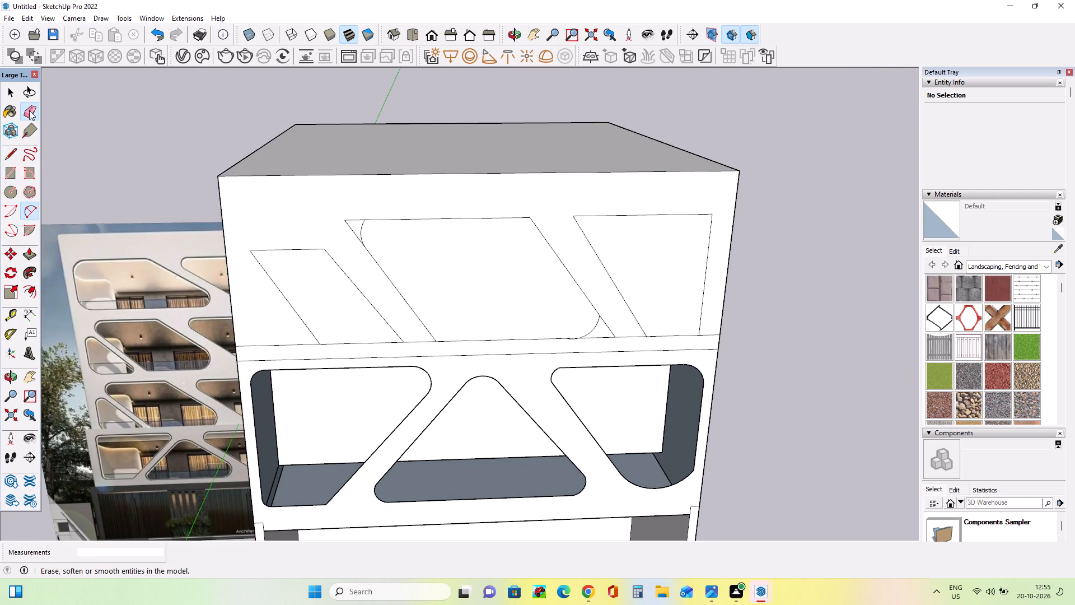
drag(352, 218, 350, 238)
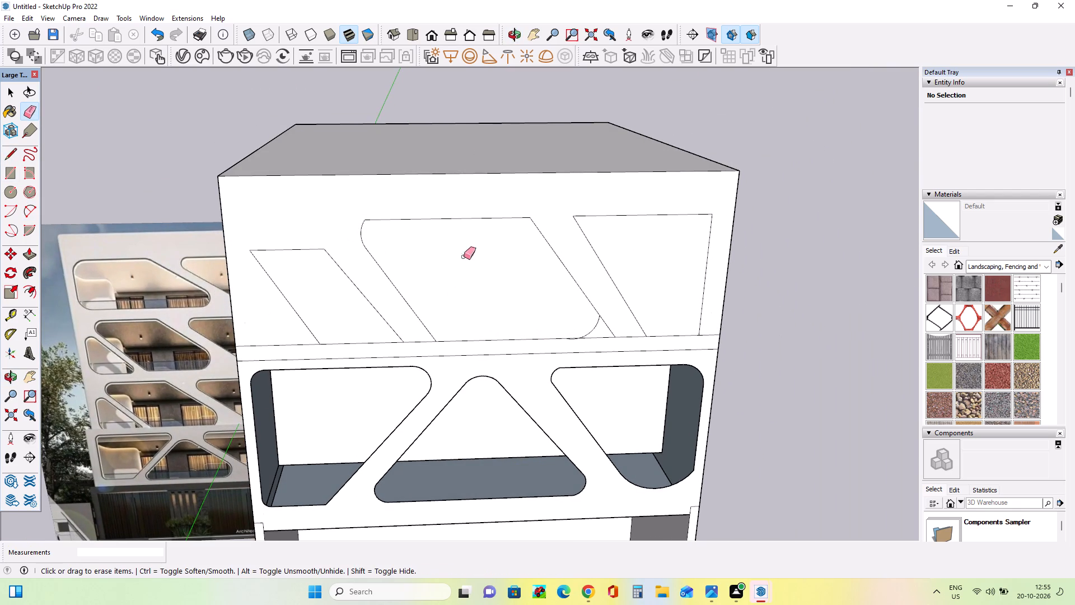
click(611, 323)
Round the upper acute corner of the opening nearest the facade edge with an arc about 2' 9" long and 5" bulge.
middle_drag(208, 255, 258, 232)
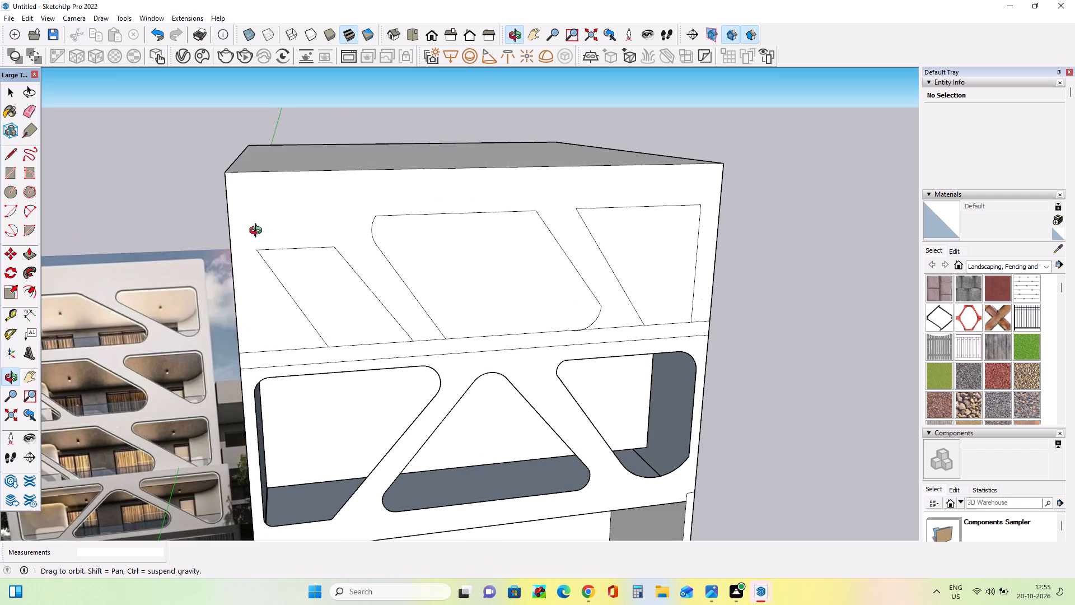
middle_drag(258, 232, 235, 235)
click(30, 213)
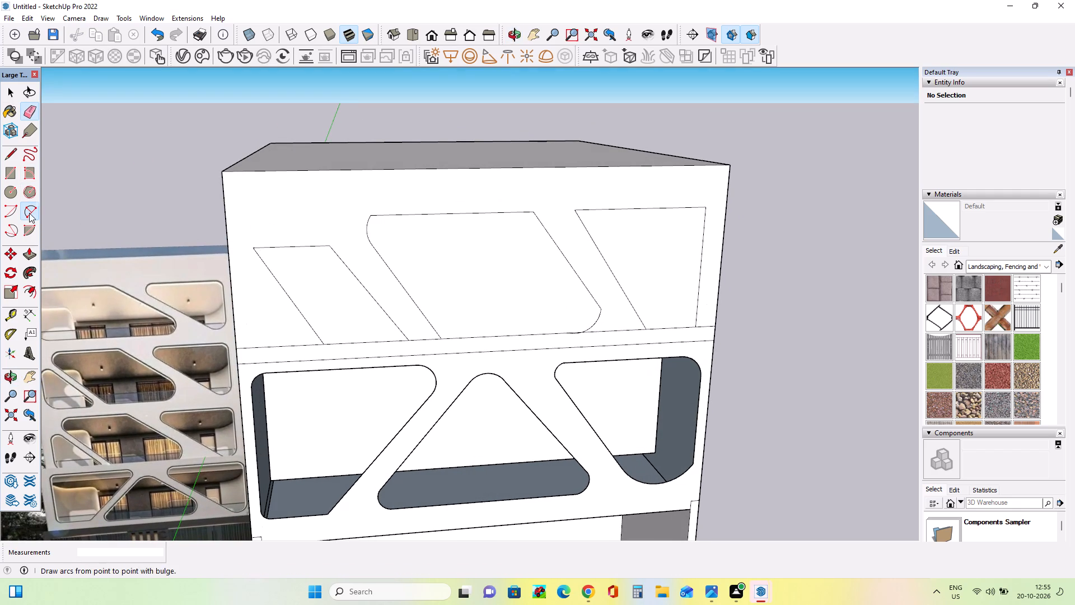
click(586, 228)
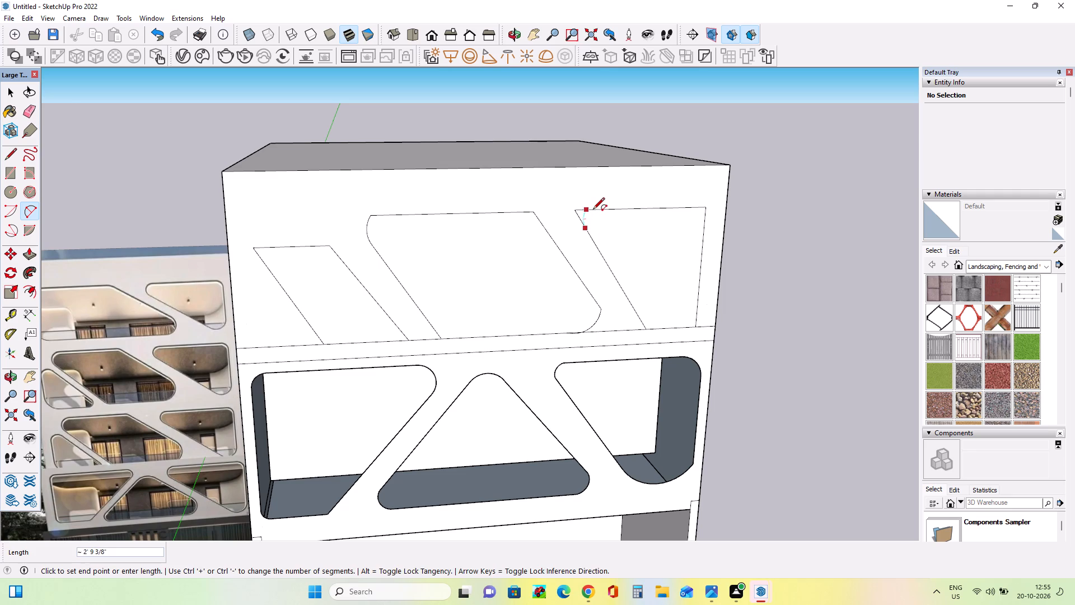
click(593, 210)
scroll(607, 219, up, 7)
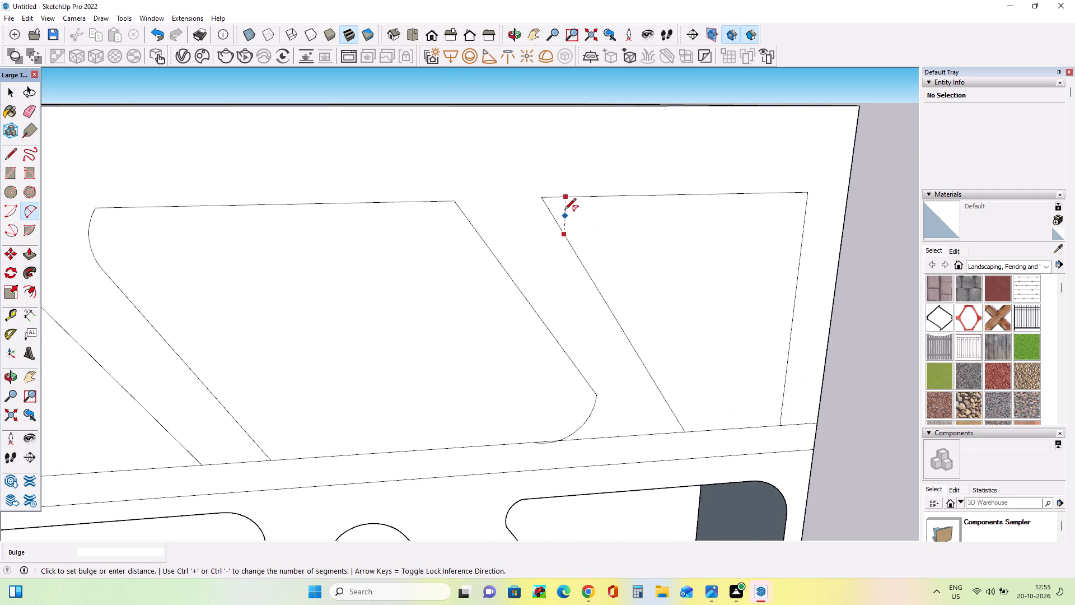
scroll(554, 208, up, 4)
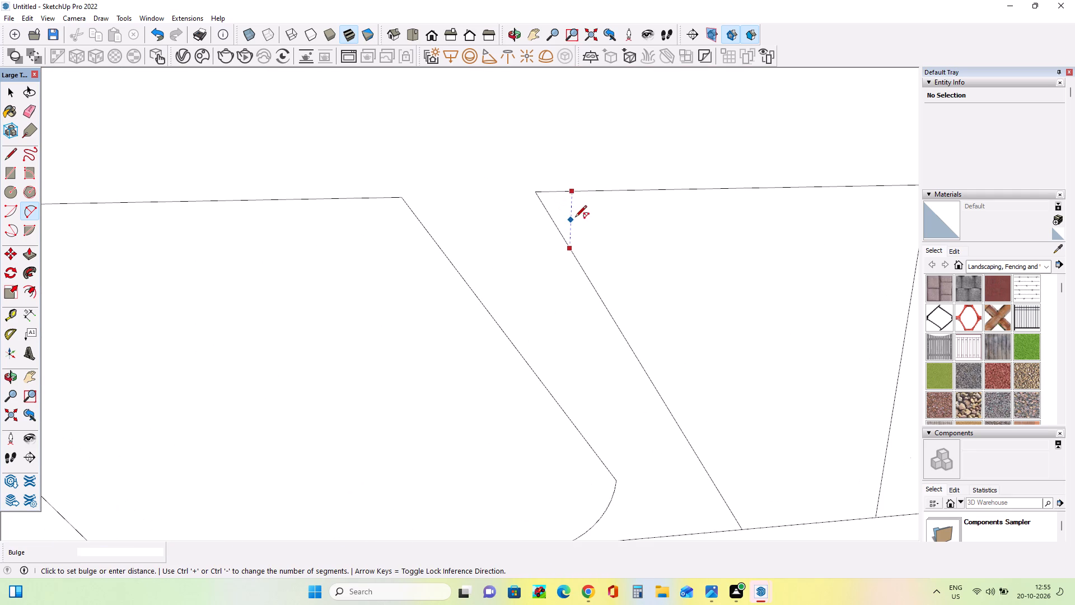
scroll(549, 204, up, 4)
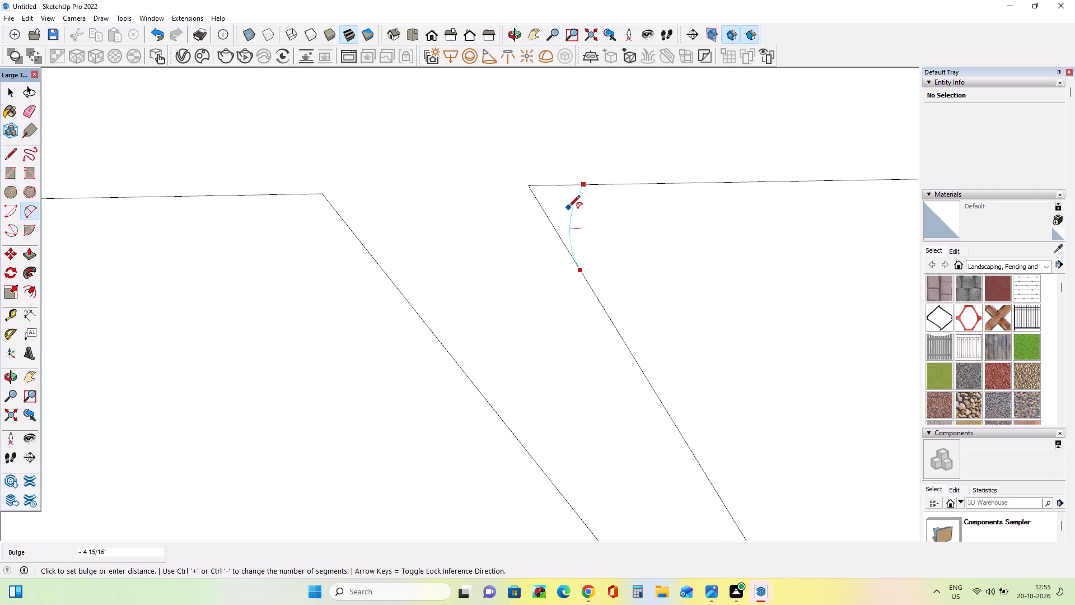
click(568, 208)
scroll(517, 242, down, 16)
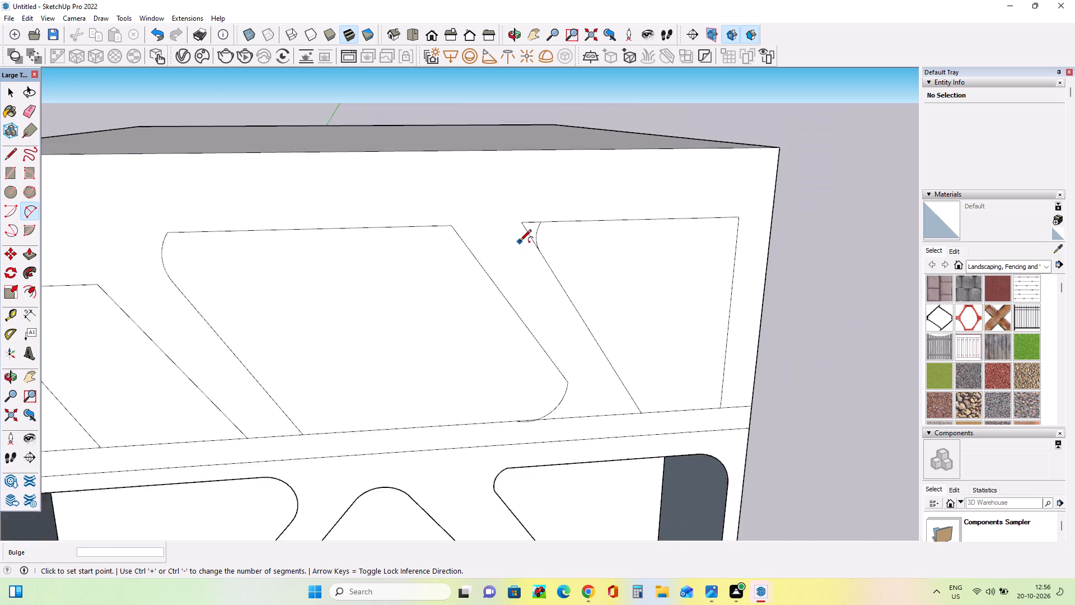
scroll(520, 242, down, 5)
Round the same opening's other upper corner, where the top line meets the vertical side, with an arc spanning about 3'.
middle_drag(523, 244, 544, 258)
scroll(618, 238, up, 3)
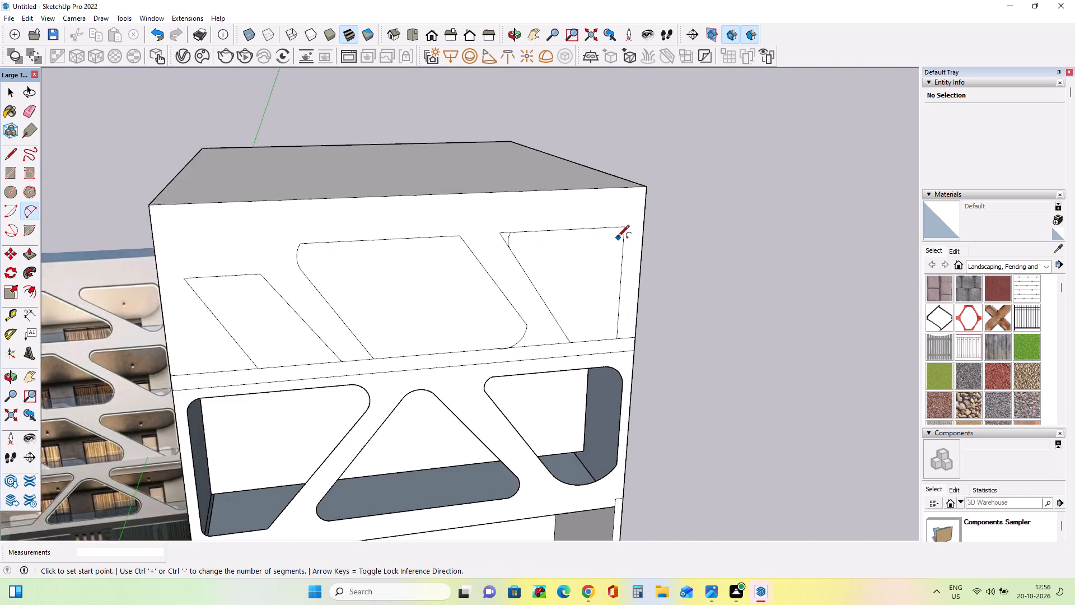
scroll(618, 238, up, 3)
click(609, 224)
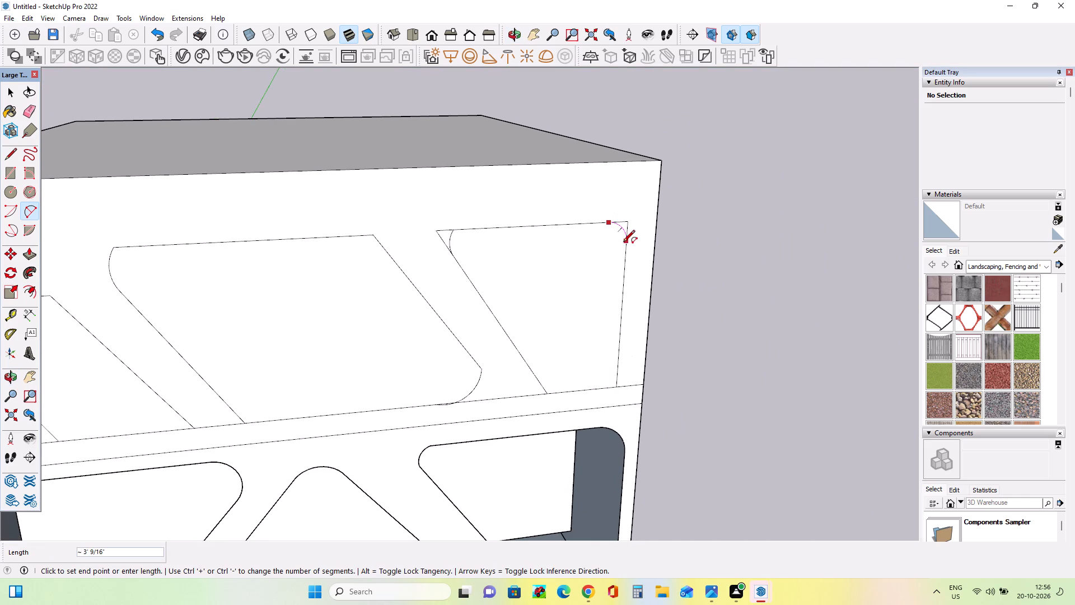
click(623, 243)
scroll(630, 236, up, 6)
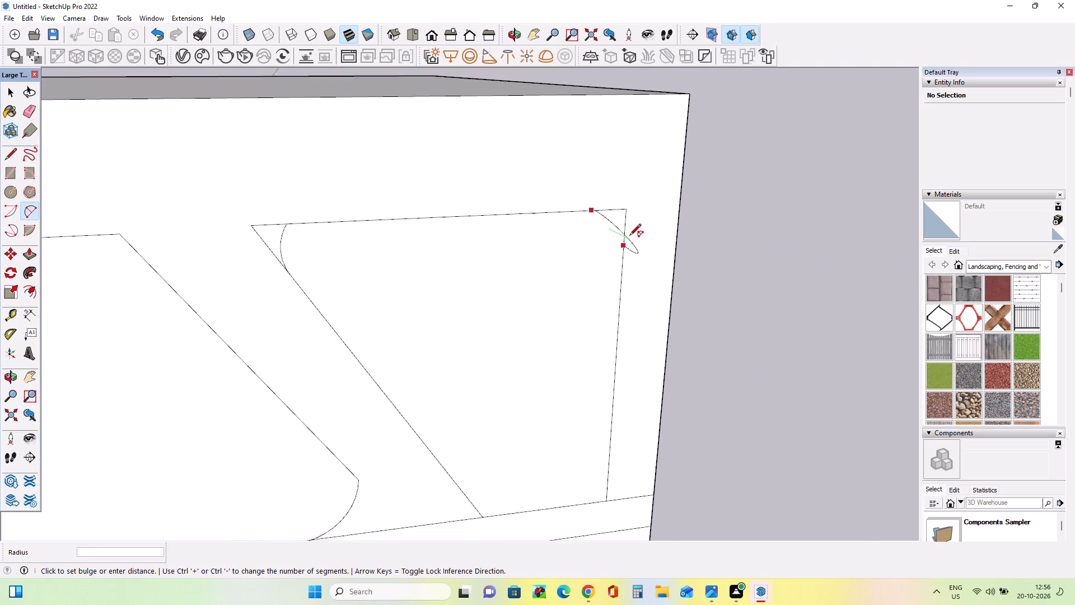
scroll(629, 236, up, 1)
click(618, 221)
scroll(581, 274, down, 5)
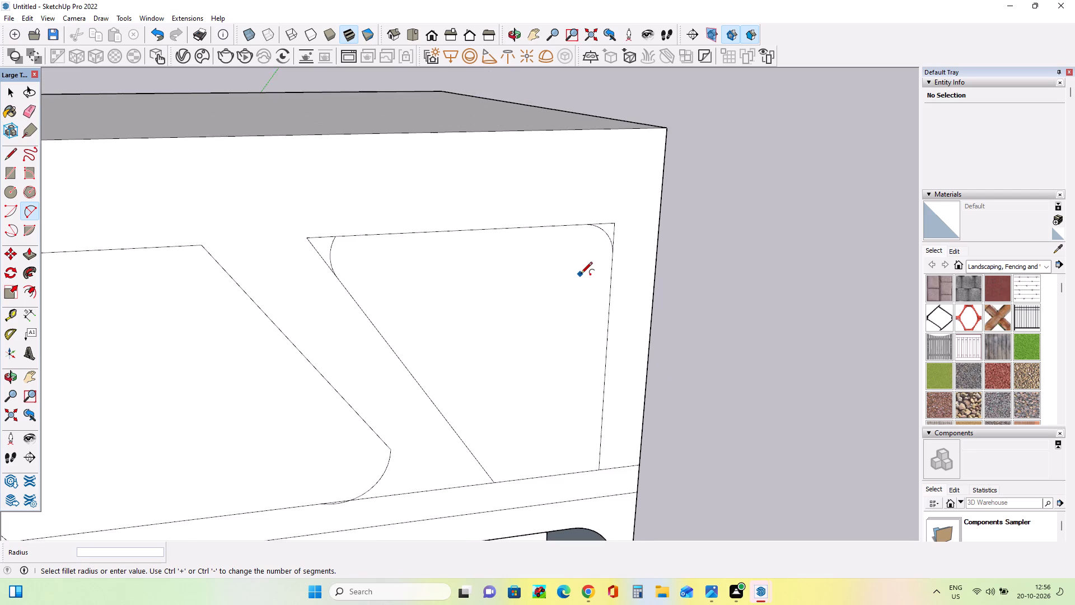
scroll(581, 274, down, 9)
Draw an arc of about 9' radius across the edge-side opening's bottom, from the slanted line's foot to the vertical side.
middle_drag(582, 297, 572, 297)
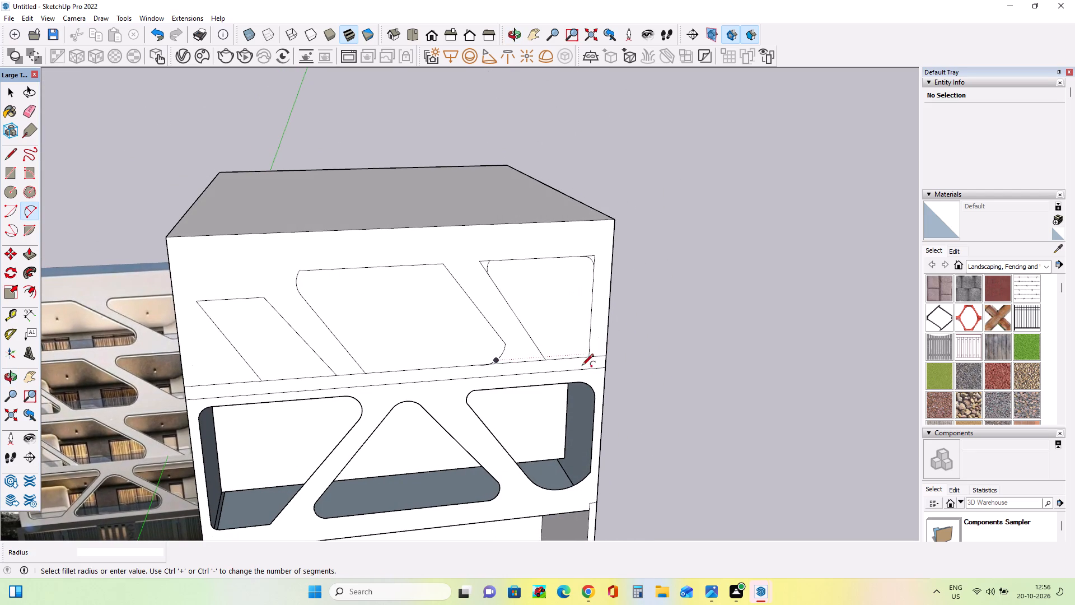
middle_drag(569, 355, 580, 336)
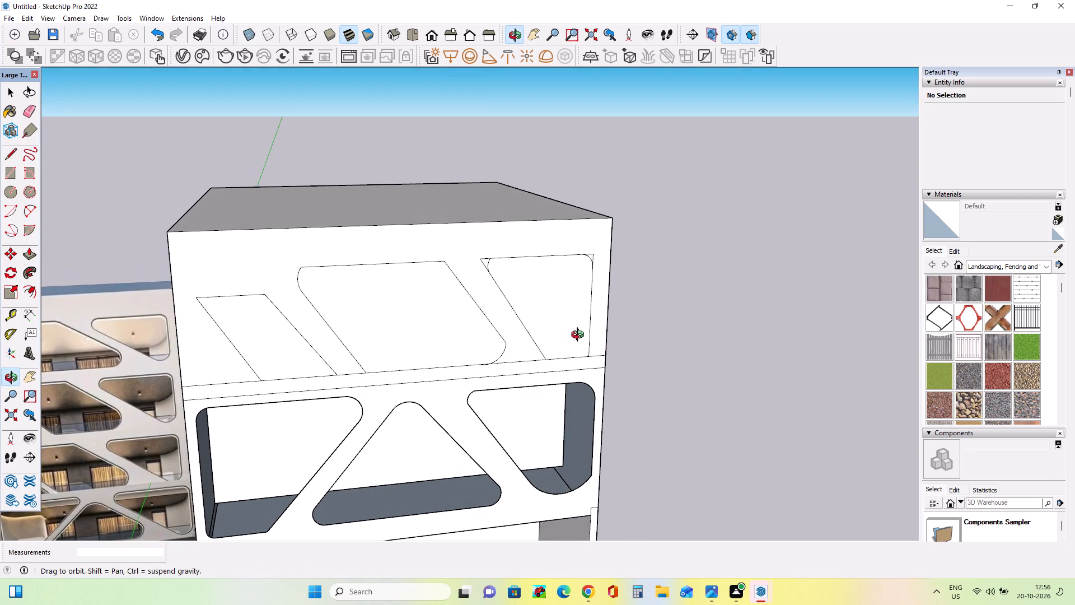
middle_drag(580, 336, 558, 348)
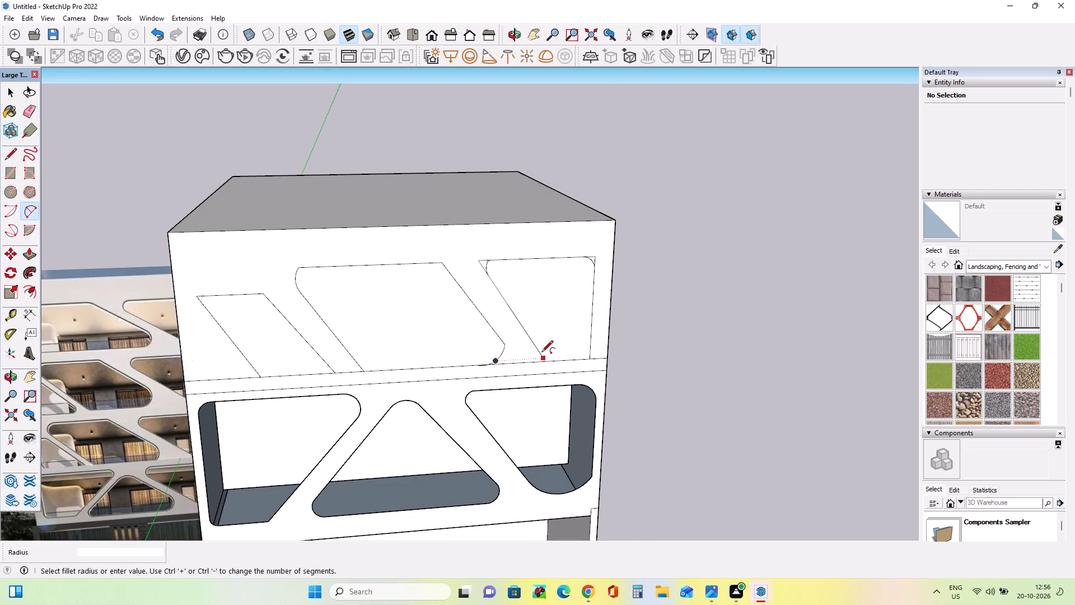
click(541, 353)
click(588, 343)
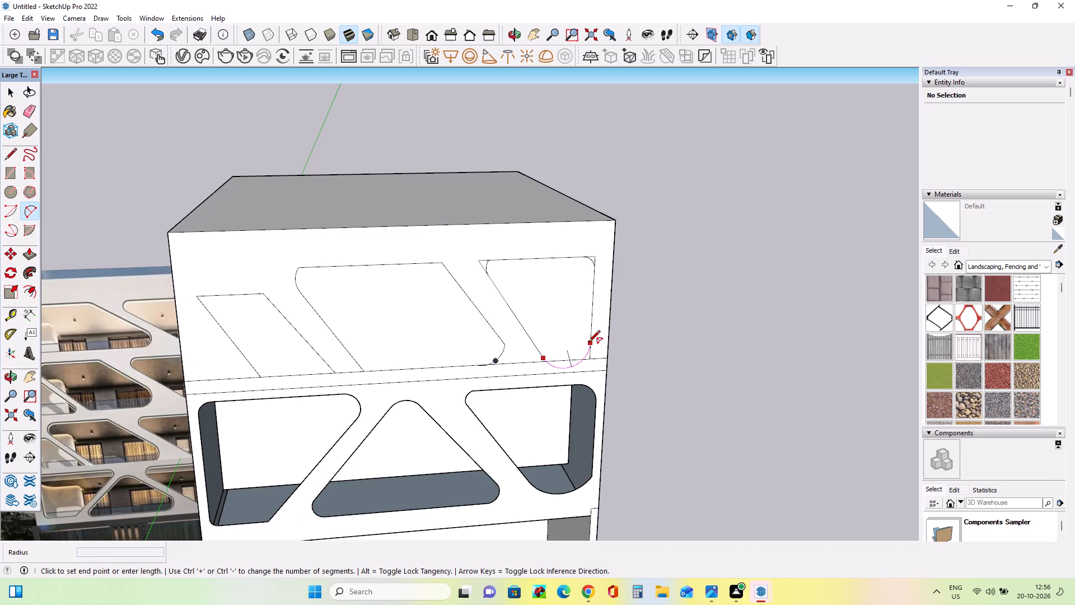
scroll(588, 345, up, 7)
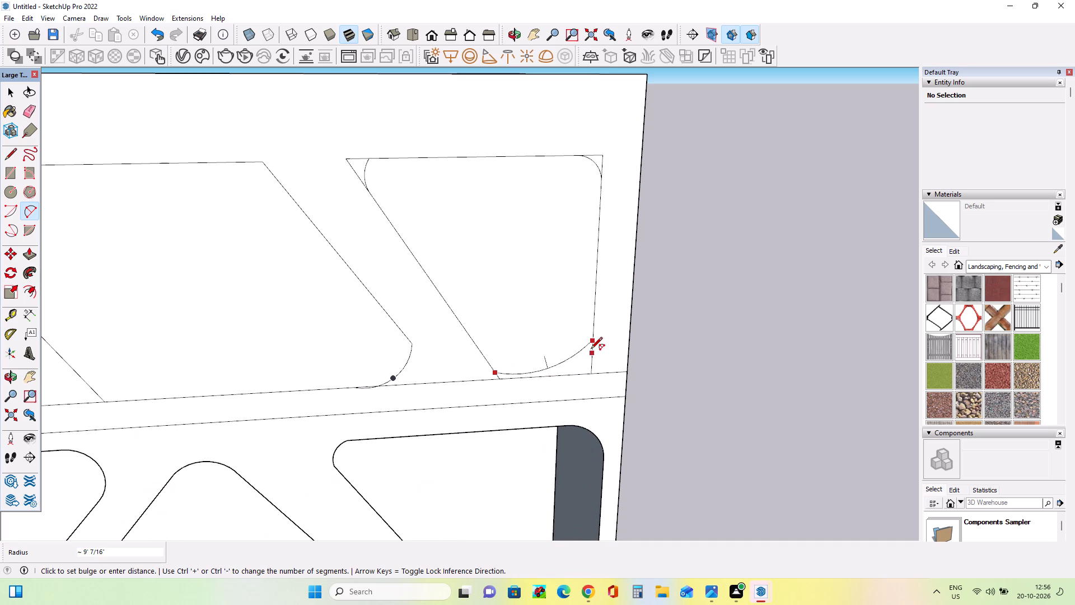
click(591, 350)
middle_drag(614, 365, 610, 373)
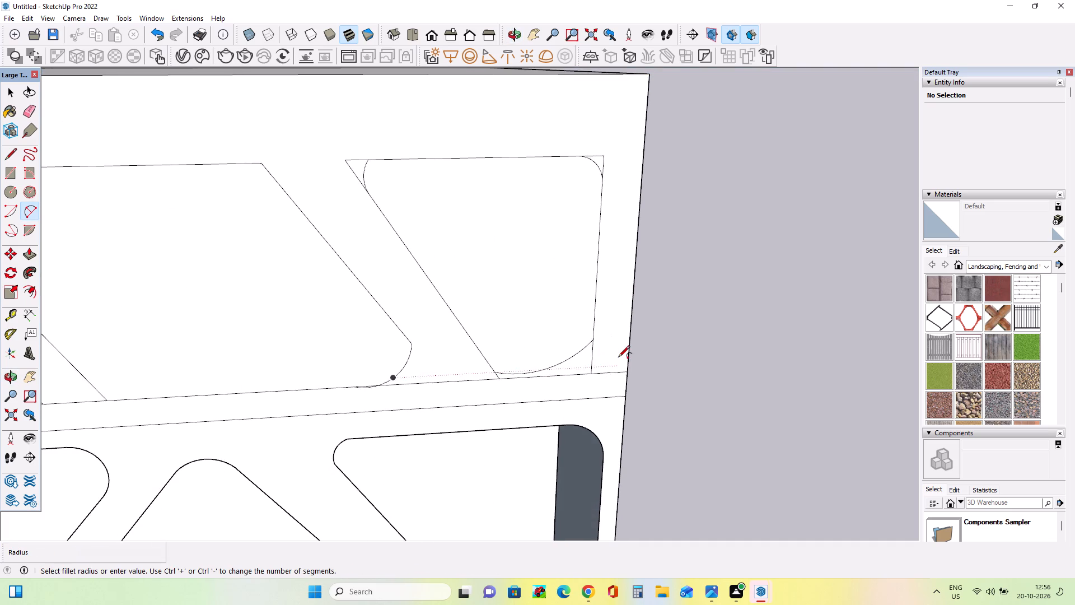
scroll(618, 358, down, 8)
middle_drag(618, 358, 604, 357)
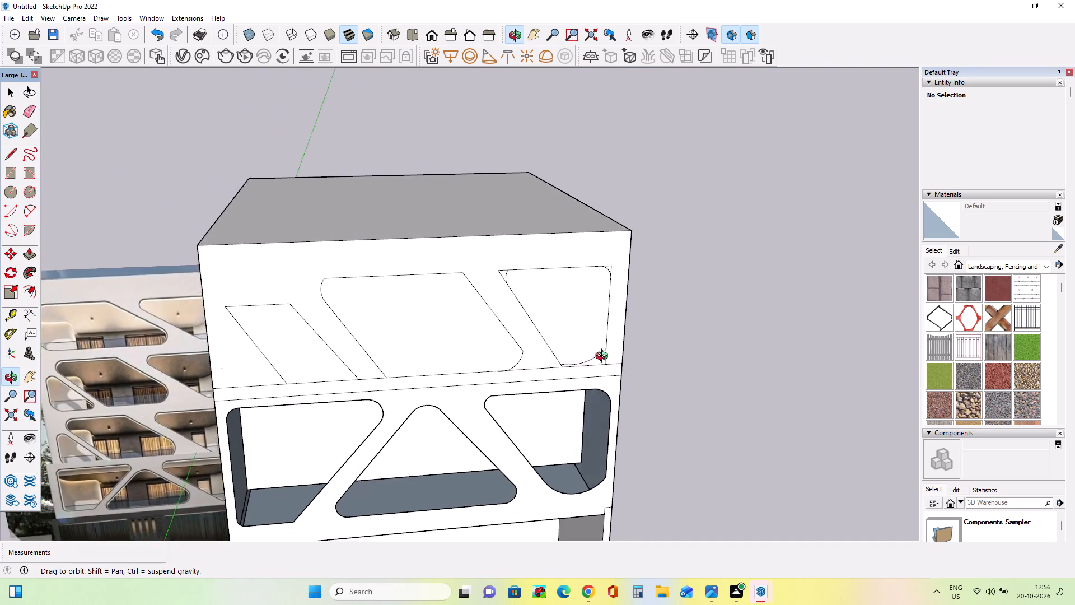
Erase the leftover pointed line ends outside the arcs at the corners and bottom of the edge-side opening.
middle_drag(604, 357, 594, 357)
click(32, 111)
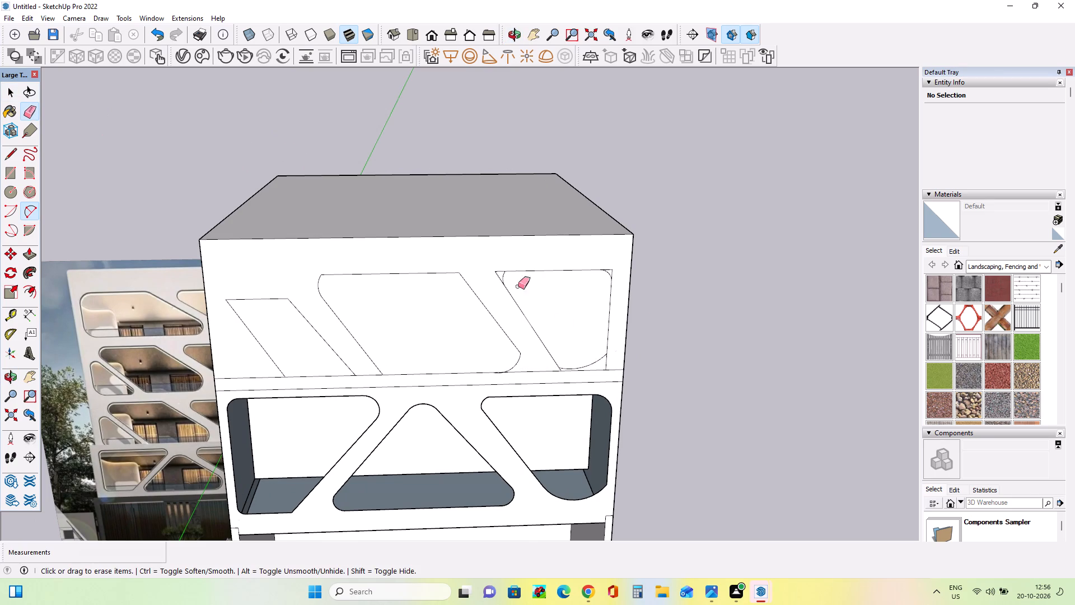
scroll(612, 370, up, 4)
click(604, 359)
drag(588, 370, 595, 369)
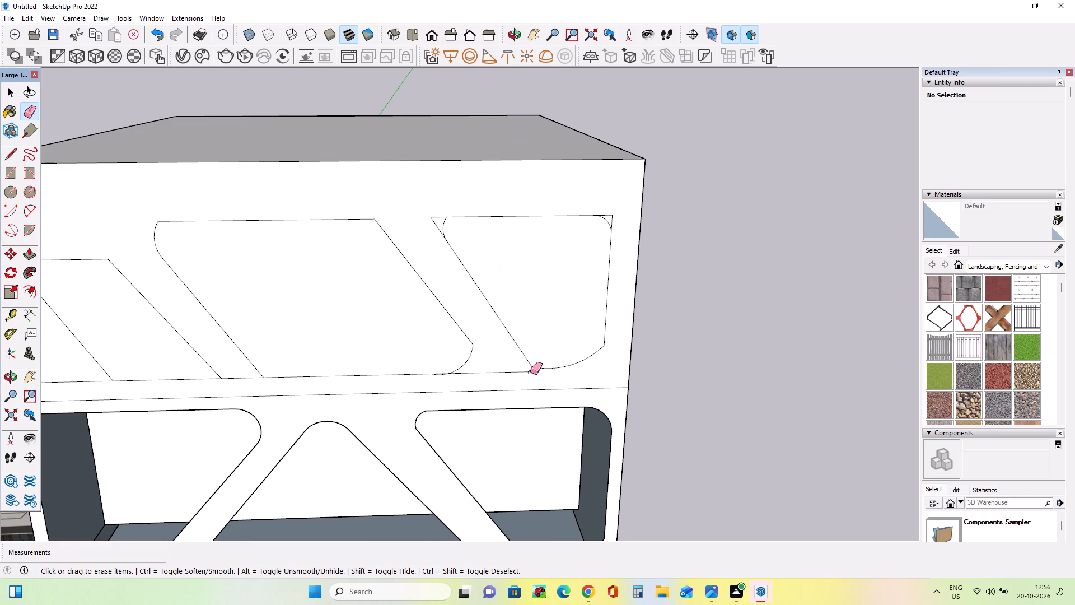
click(532, 370)
click(534, 373)
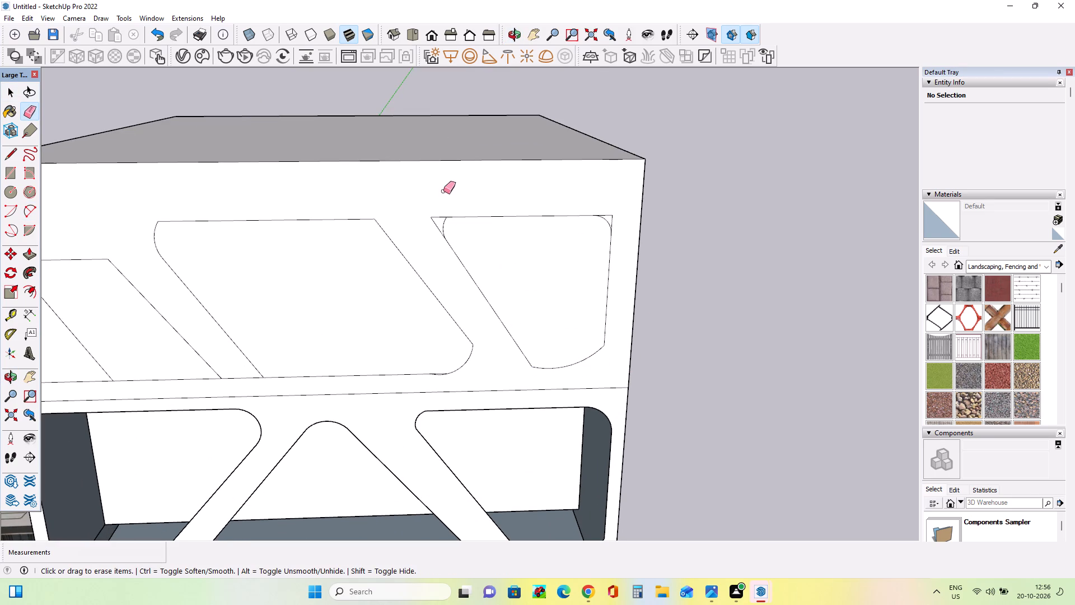
drag(436, 216, 436, 234)
drag(608, 211, 627, 239)
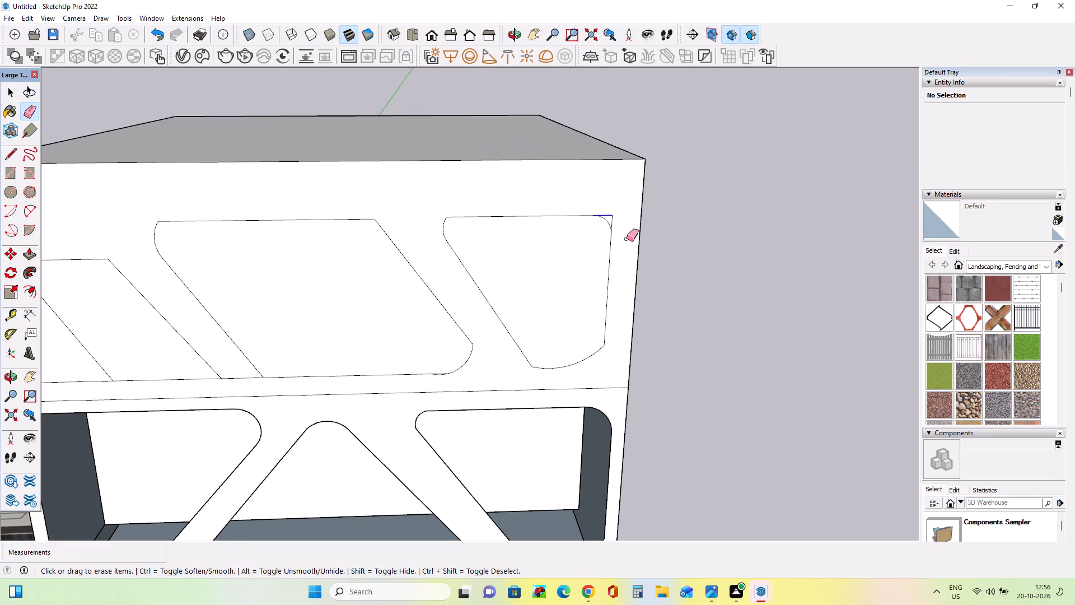
drag(627, 239, 627, 239)
Draw a less steep line about 18' 8" long inside the edge-side opening, from its slanted side toward the bottom arc.
middle_drag(676, 256, 677, 266)
scroll(676, 262, down, 8)
middle_drag(655, 294, 658, 287)
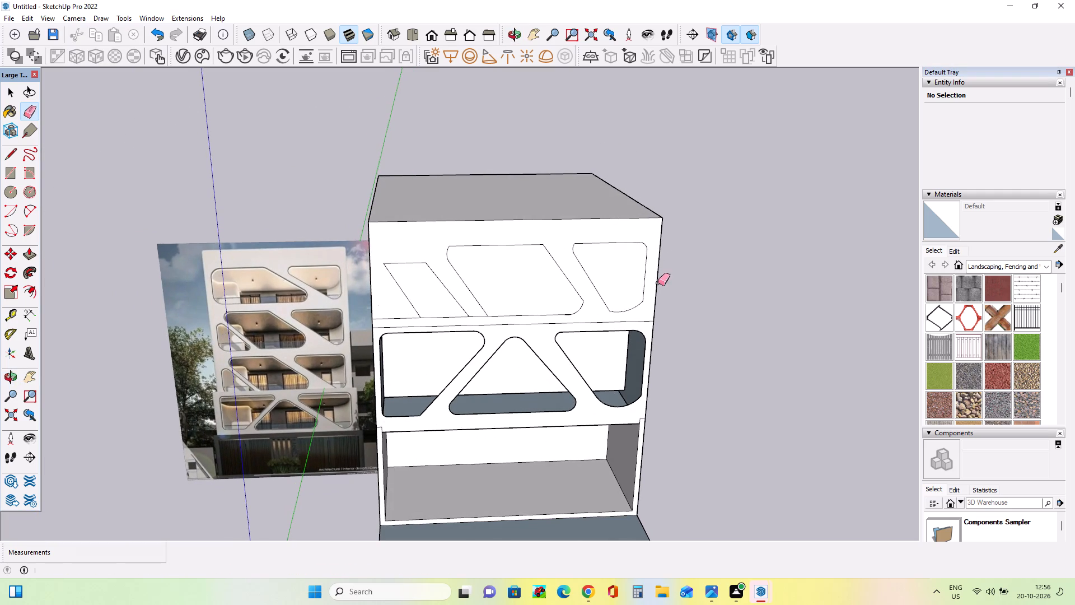
middle_drag(660, 302, 674, 299)
middle_click(655, 296)
middle_drag(655, 296, 646, 296)
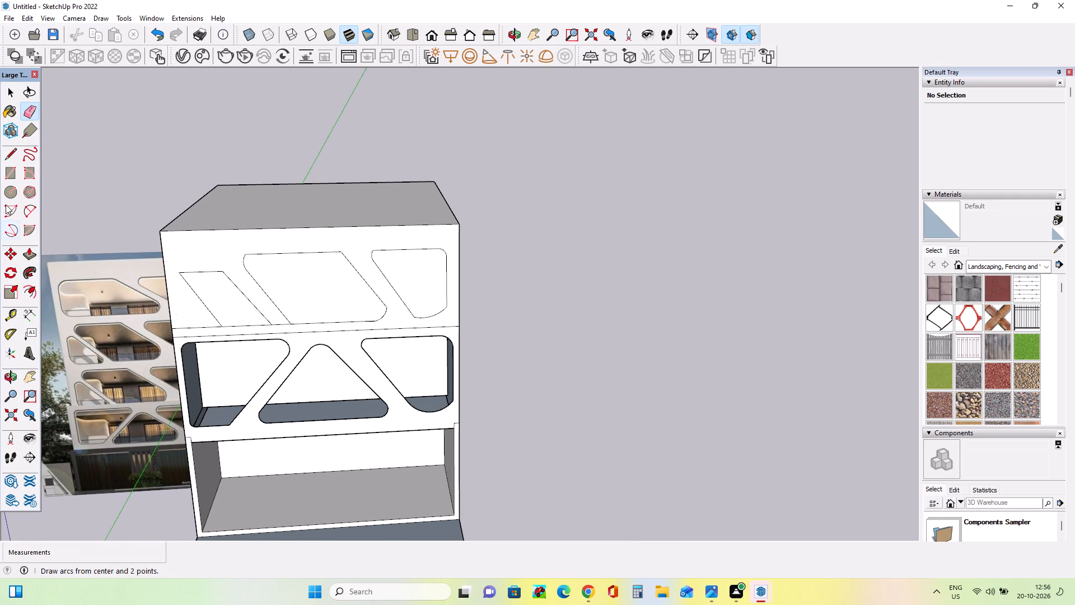
click(25, 381)
drag(232, 337, 413, 308)
scroll(491, 324, up, 3)
middle_drag(503, 333, 530, 310)
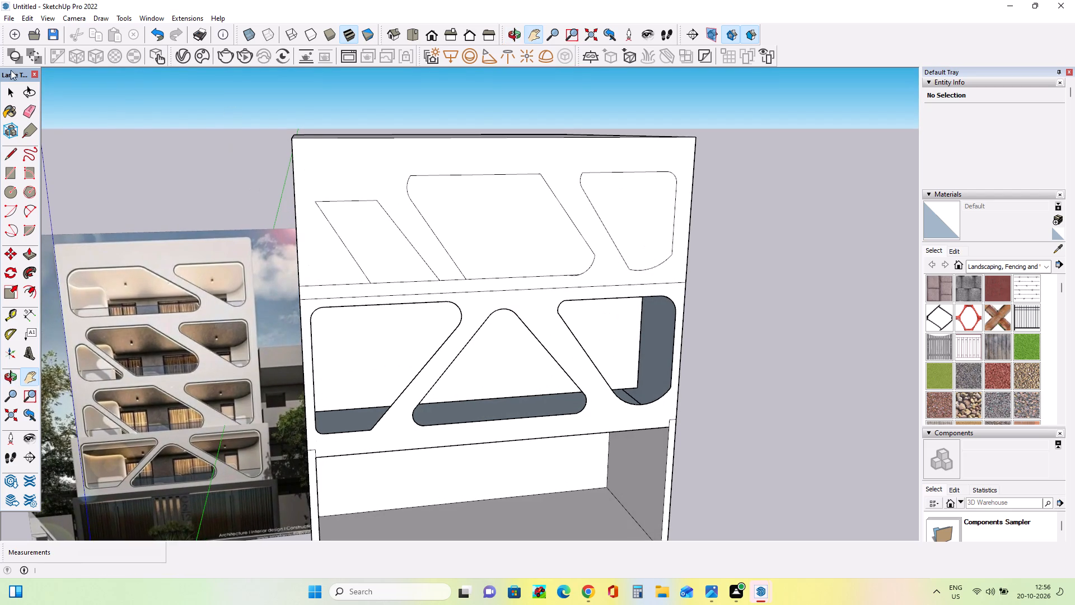
click(3, 153)
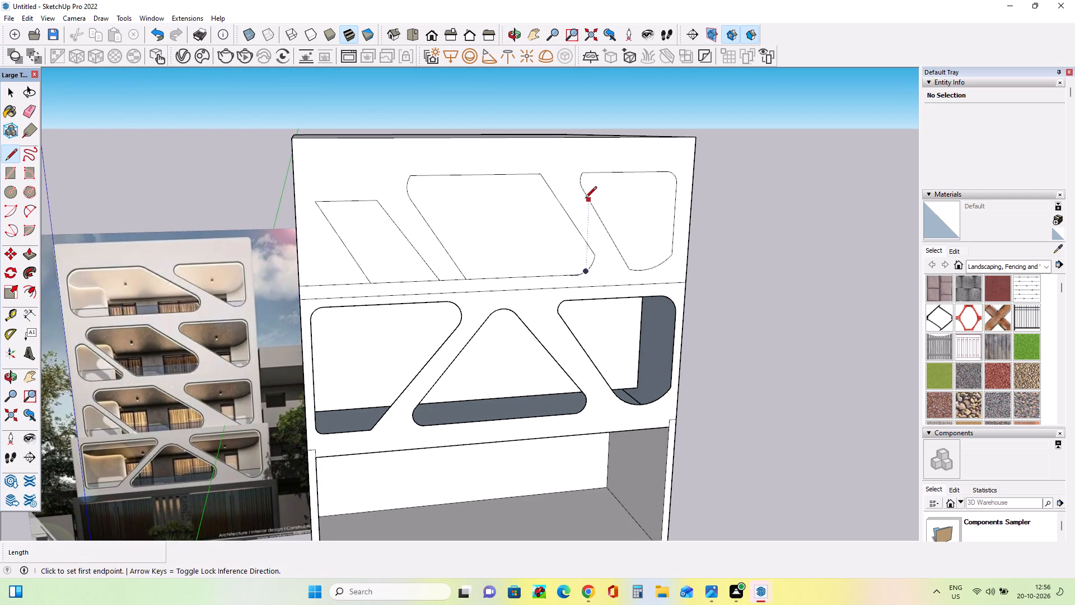
click(585, 196)
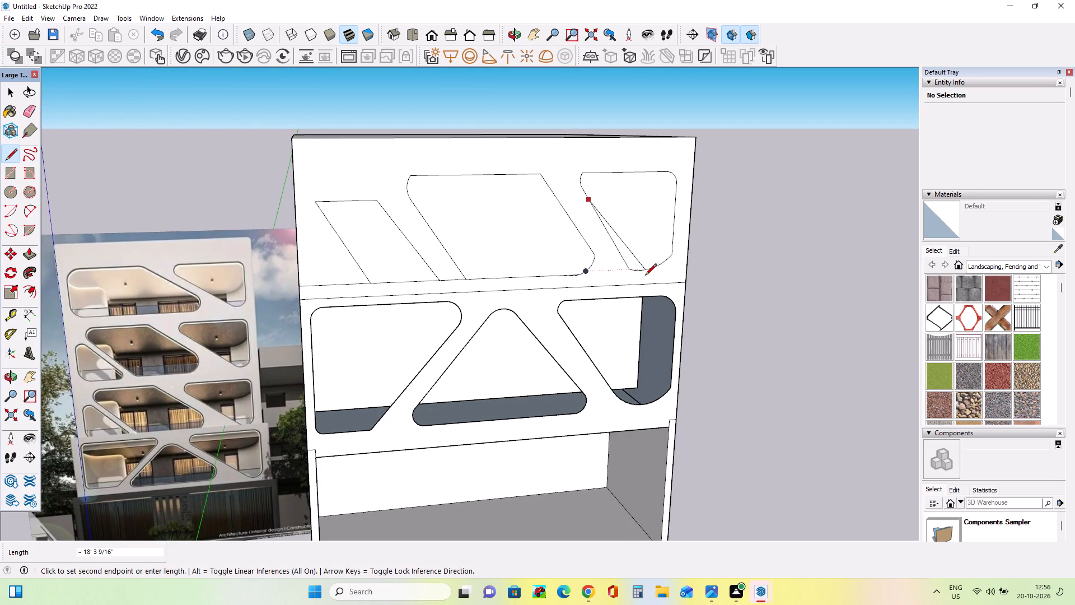
click(648, 276)
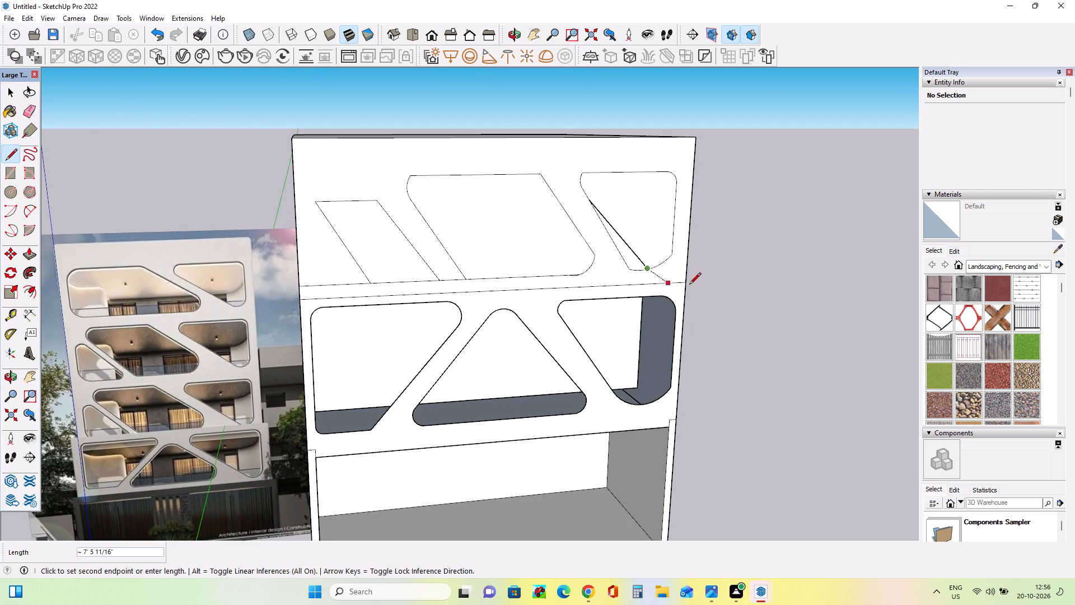
middle_drag(709, 288, 712, 311)
scroll(599, 217, up, 13)
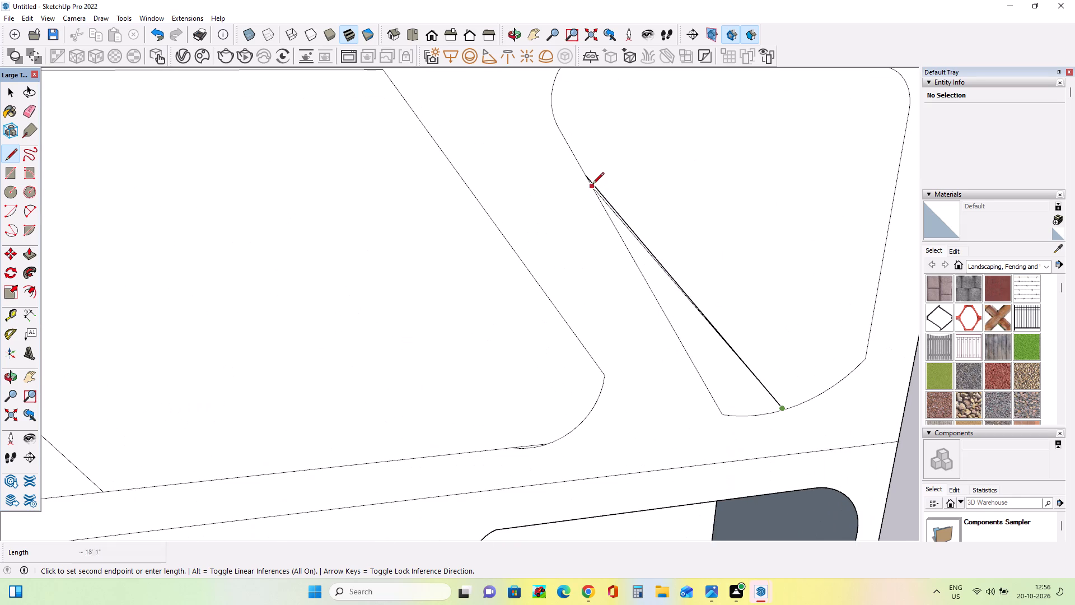
click(588, 179)
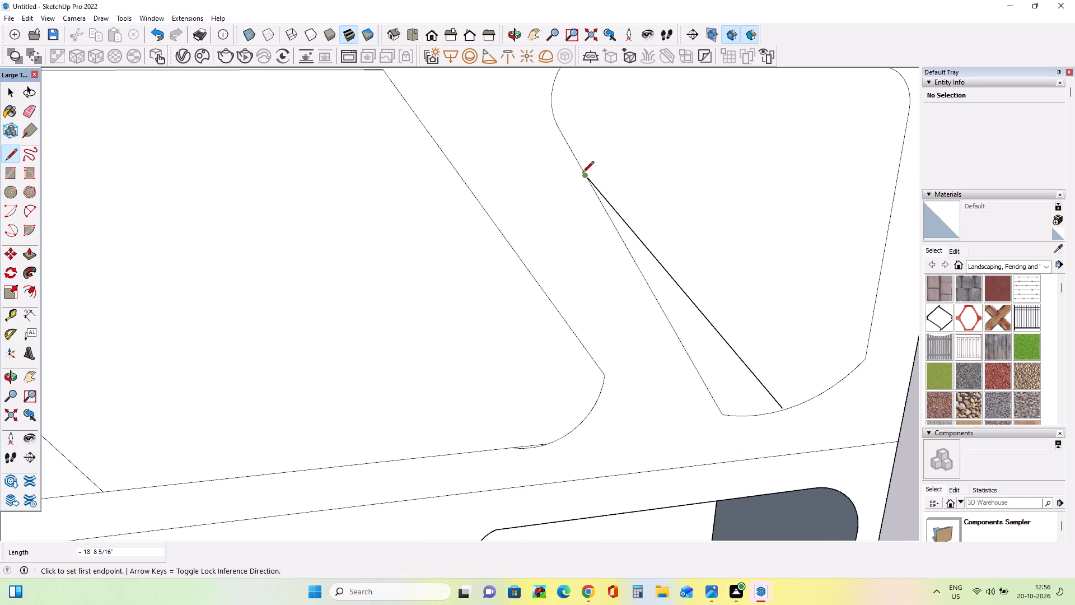
Close the small gap at the new slanted line's lower end with a short segment reaching the bottom arc.
scroll(629, 257, down, 3)
scroll(735, 387, up, 6)
scroll(759, 393, down, 1)
scroll(760, 393, up, 9)
click(747, 326)
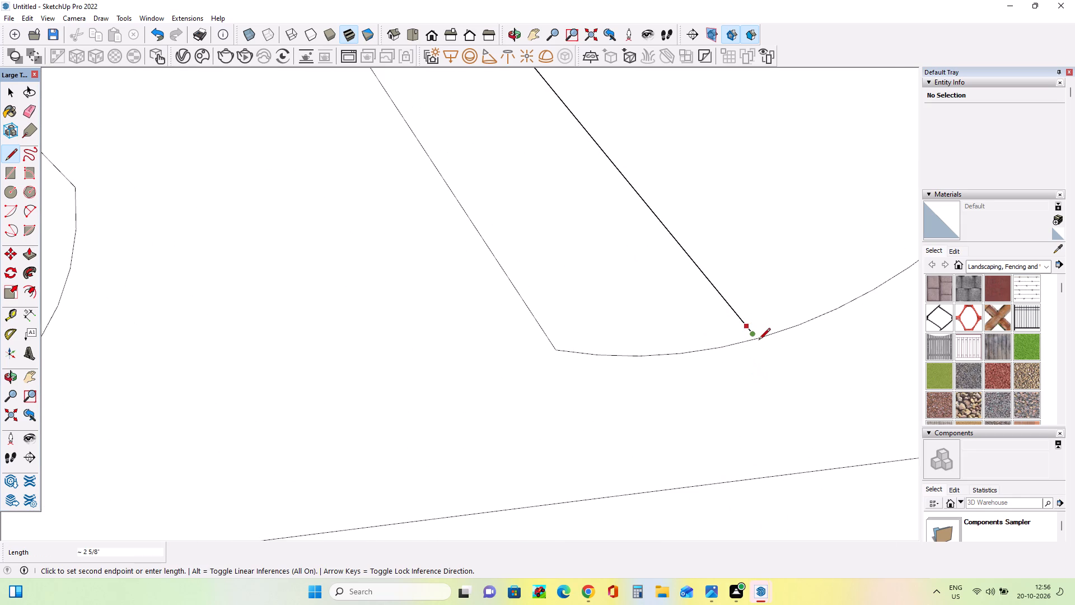
scroll(759, 341, up, 2)
scroll(759, 341, down, 1)
scroll(759, 341, up, 4)
click(753, 340)
scroll(704, 353, down, 13)
scroll(703, 353, down, 13)
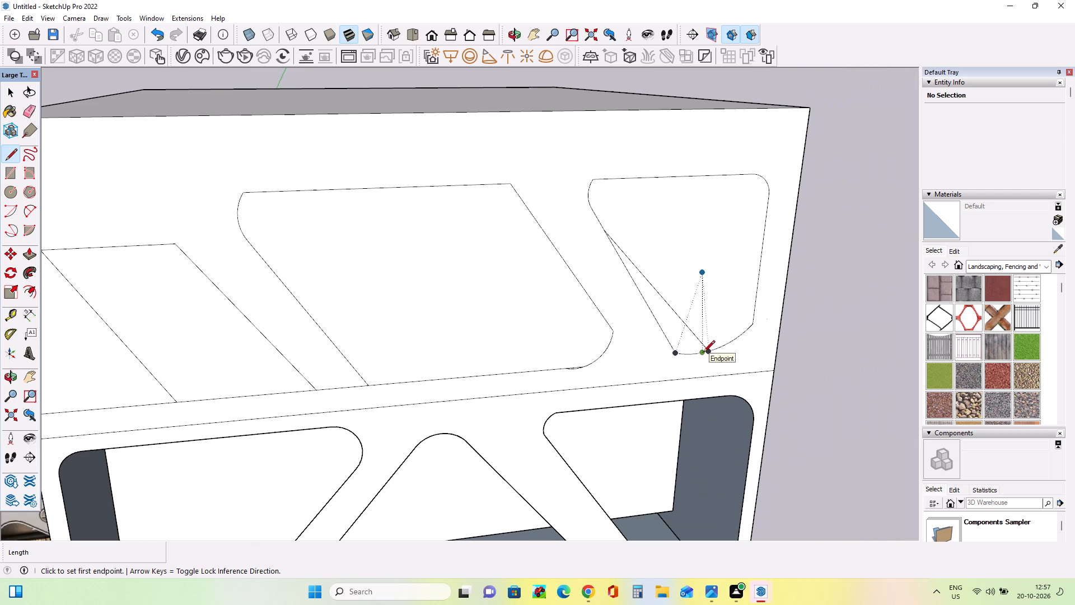
Erase the old lower part of the slanted side and the bottom arc portion outside the new line.
click(27, 114)
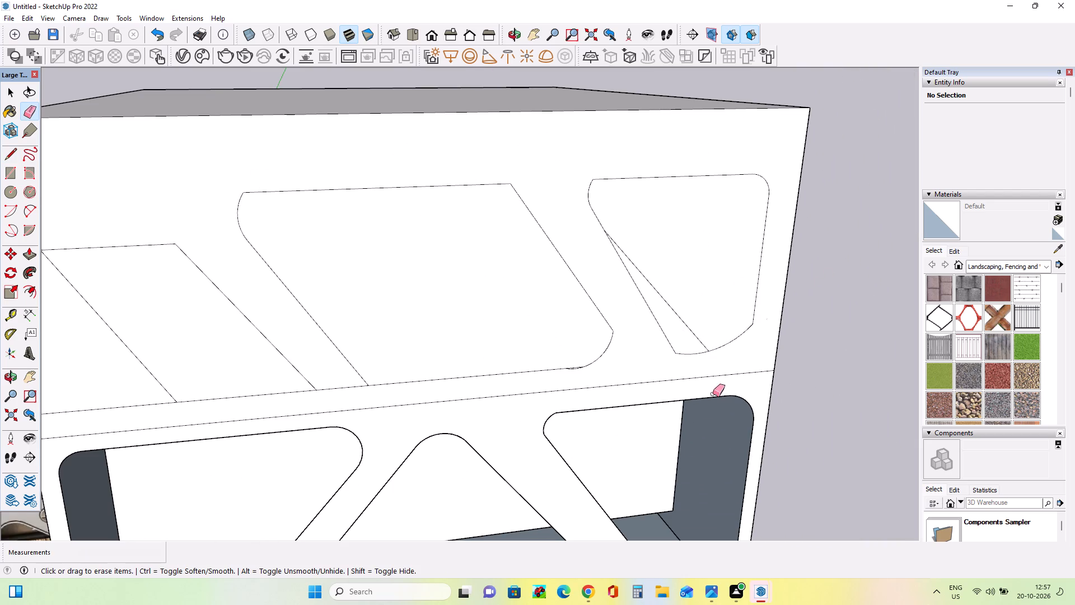
drag(665, 350, 679, 356)
drag(680, 351, 680, 357)
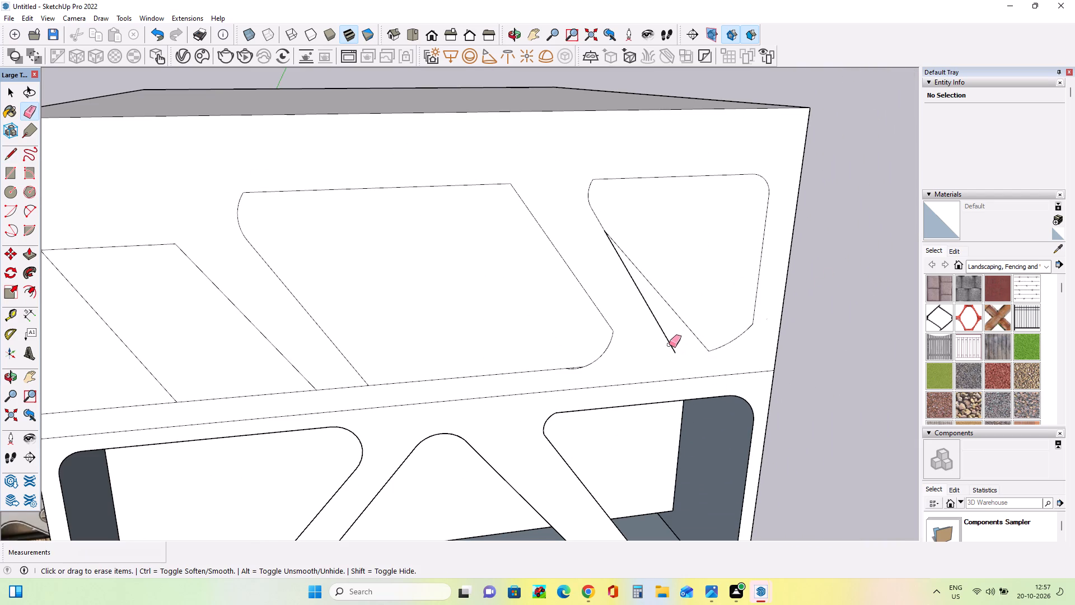
click(670, 345)
Draw a fuller arc across the edge-side opening's bottom, from the slanted line's foot to the vertical side, with about 1' 2" bulge.
middle_drag(633, 360, 648, 368)
scroll(568, 205, up, 2)
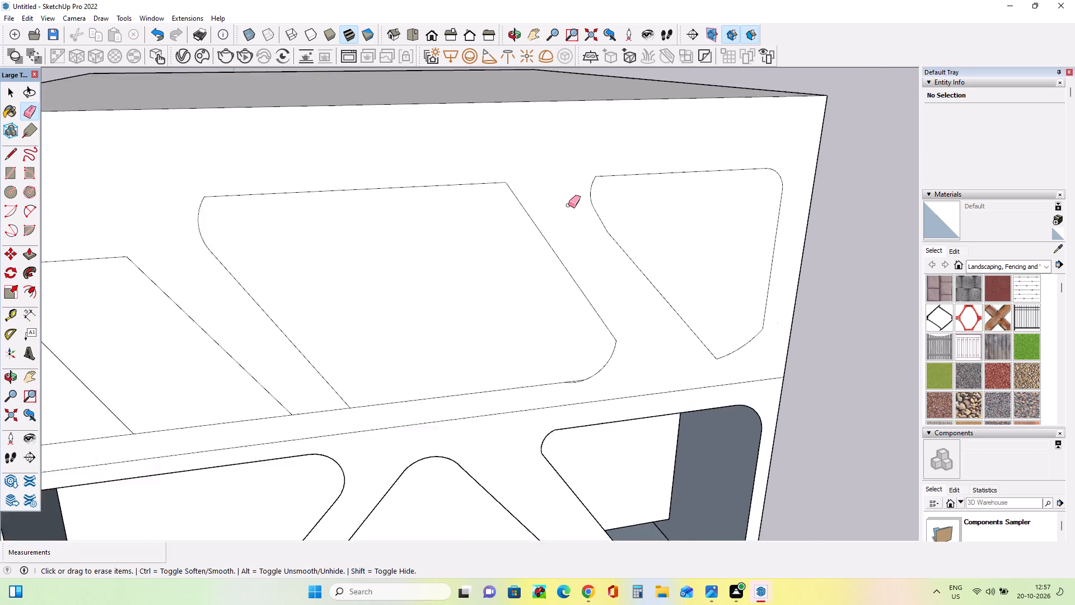
scroll(568, 205, up, 1)
middle_drag(604, 272, 573, 290)
scroll(615, 297, up, 1)
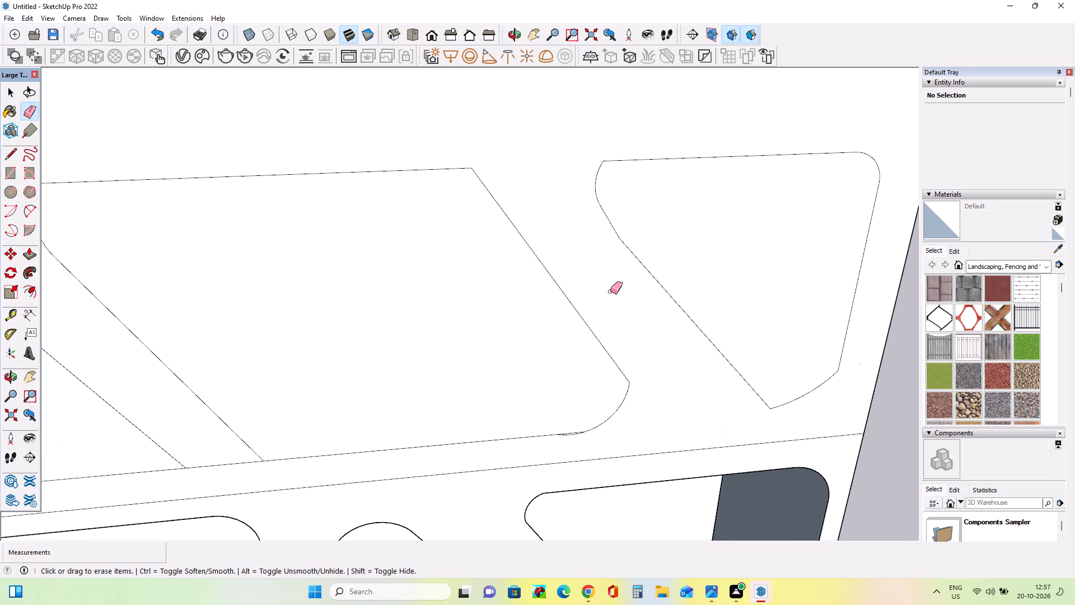
scroll(864, 194, down, 3)
scroll(840, 301, down, 5)
middle_drag(840, 324, 840, 339)
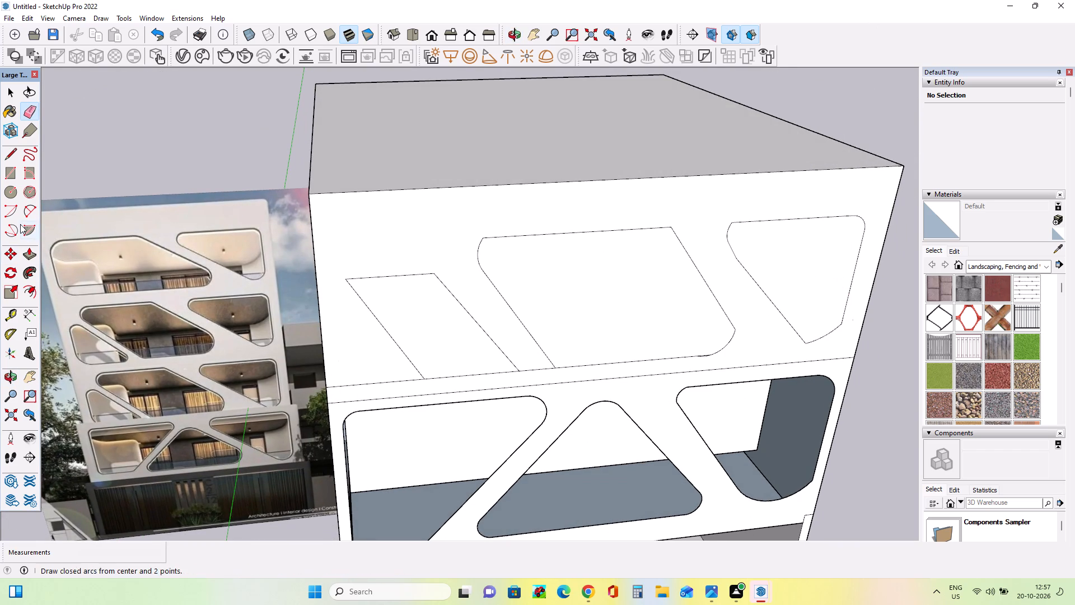
click(24, 206)
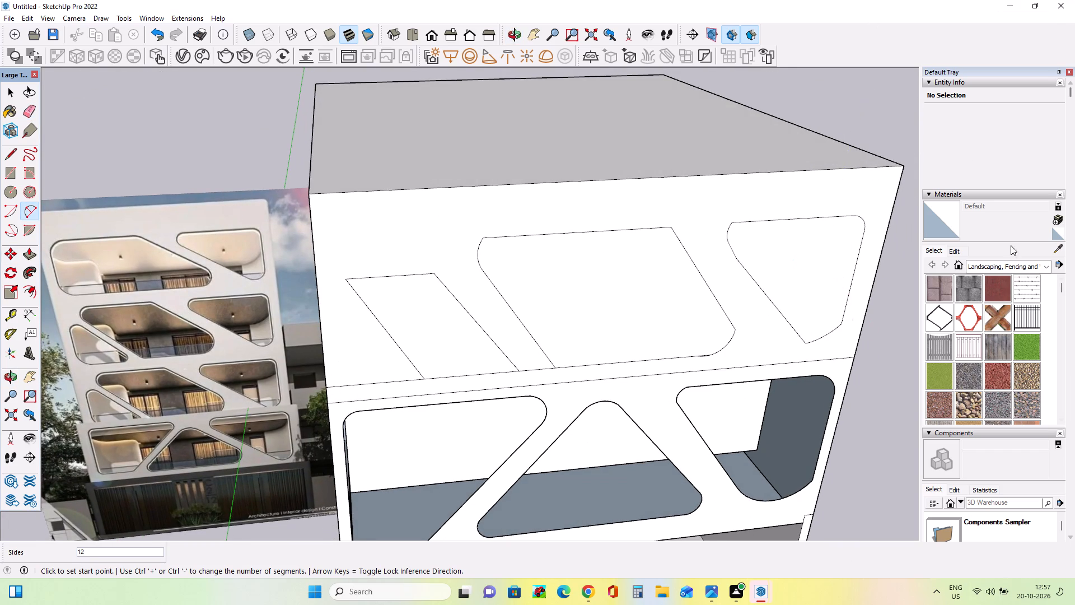
click(807, 346)
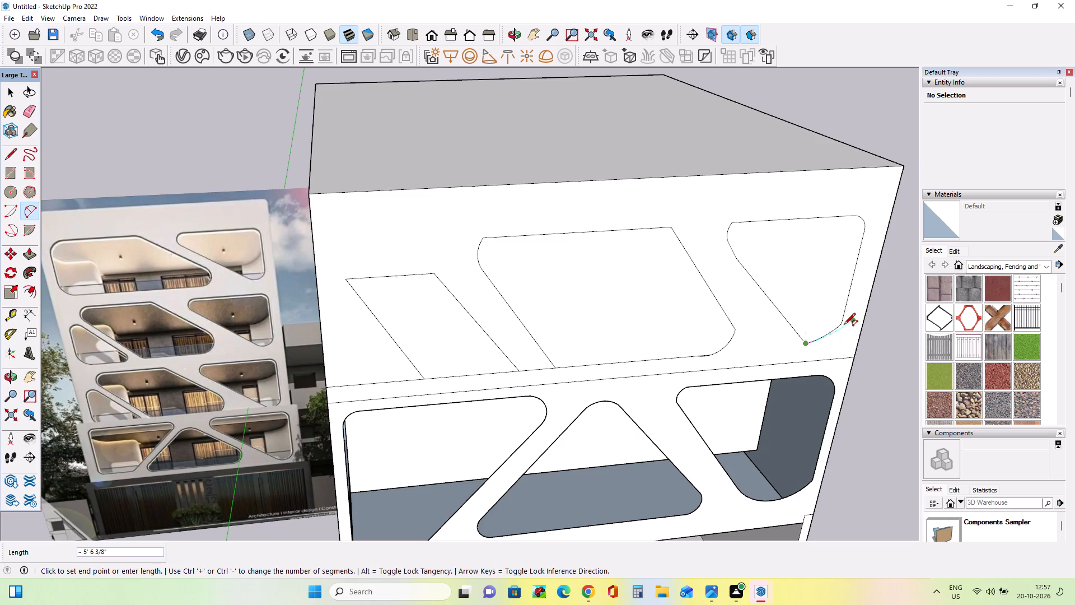
click(841, 327)
click(845, 334)
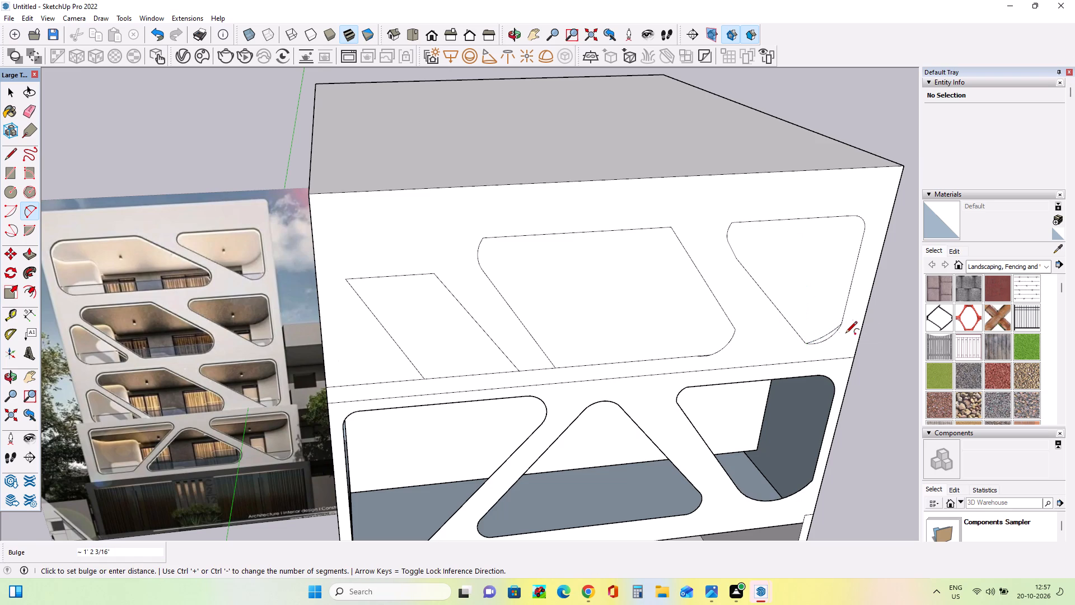
scroll(810, 358, up, 3)
middle_drag(810, 358, 809, 369)
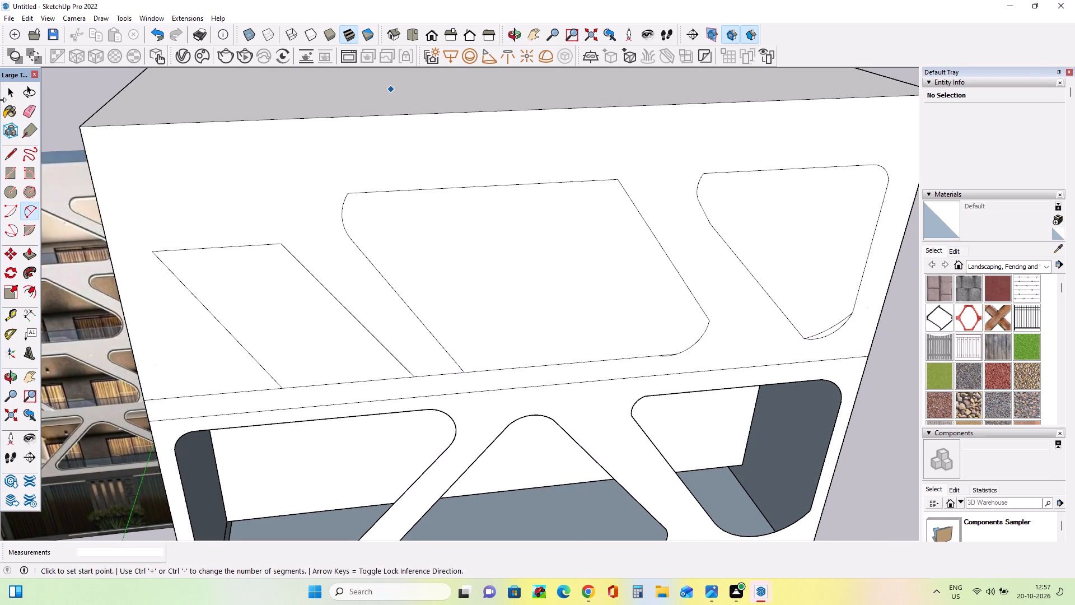
Erase the old flatter arc inside the edge-side opening's new bottom arc.
click(29, 107)
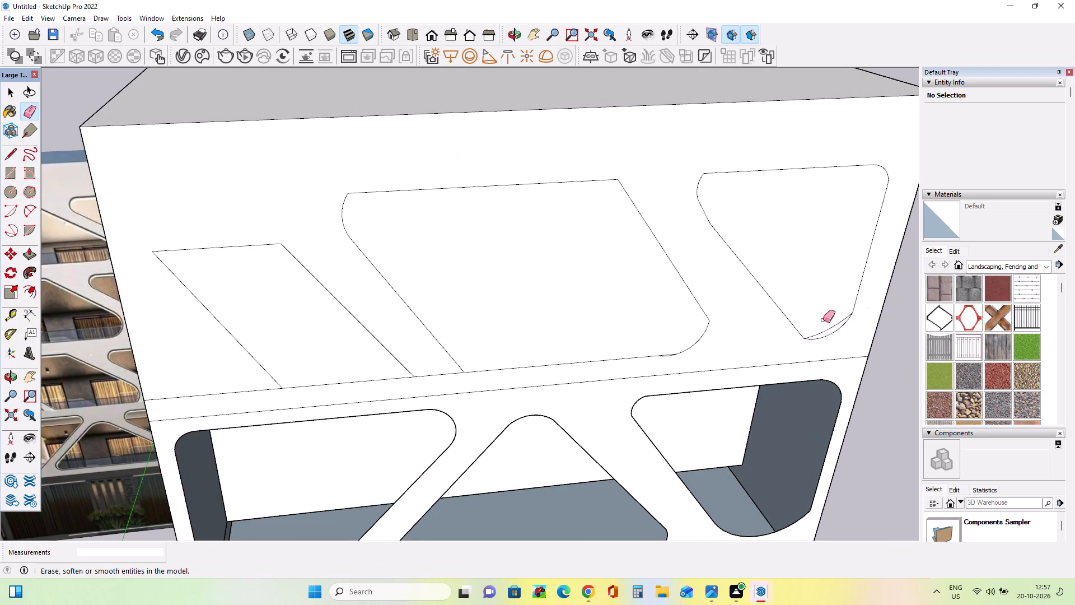
click(833, 328)
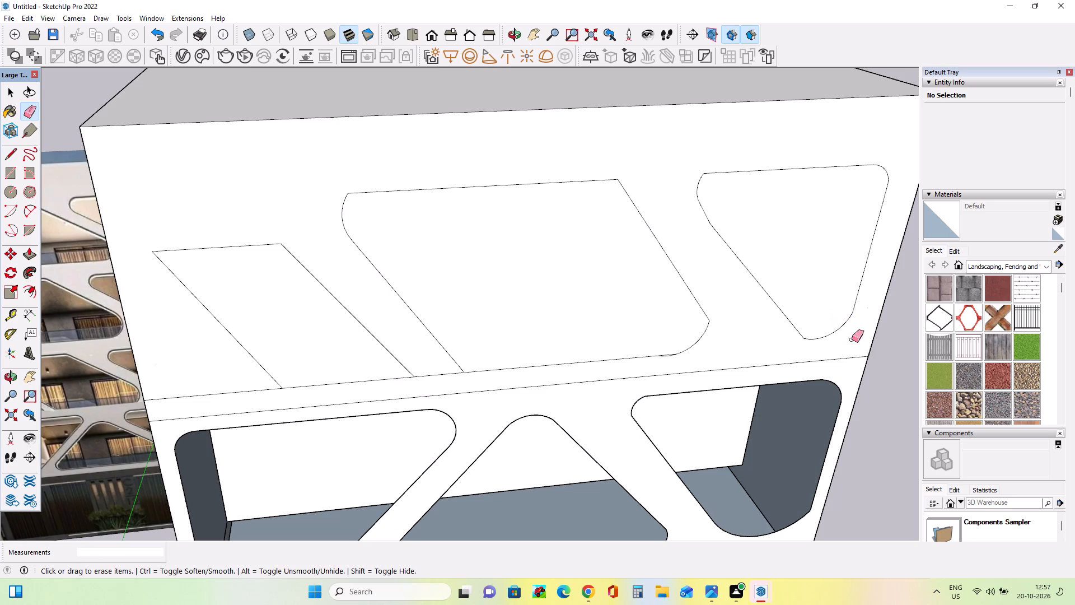
Erase the top line and both slanted sides of the smallest opening, nearest the reference image, on the second storey.
scroll(778, 355, down, 7)
middle_drag(787, 364, 688, 294)
scroll(699, 311, down, 4)
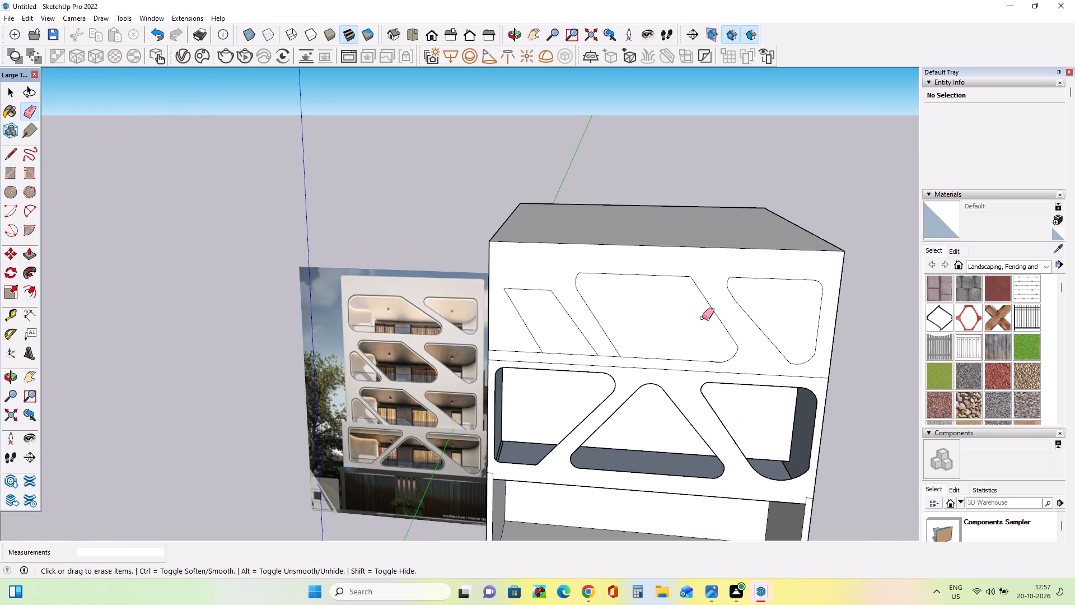
middle_drag(685, 375, 754, 373)
middle_drag(820, 383, 826, 396)
scroll(480, 362, up, 3)
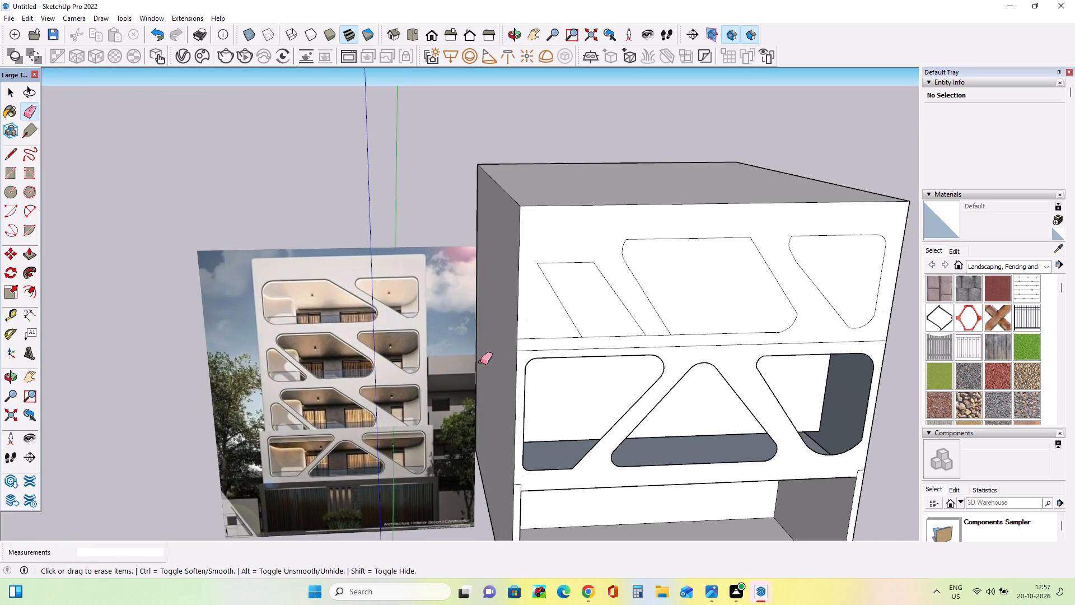
middle_drag(560, 377, 567, 390)
middle_drag(671, 381, 676, 393)
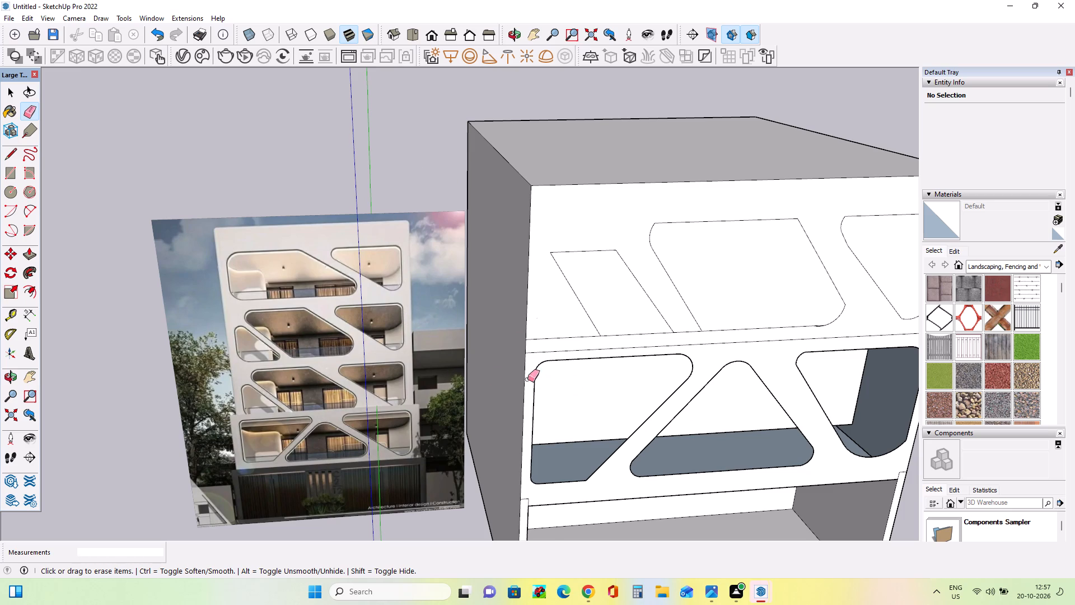
middle_drag(515, 350, 521, 359)
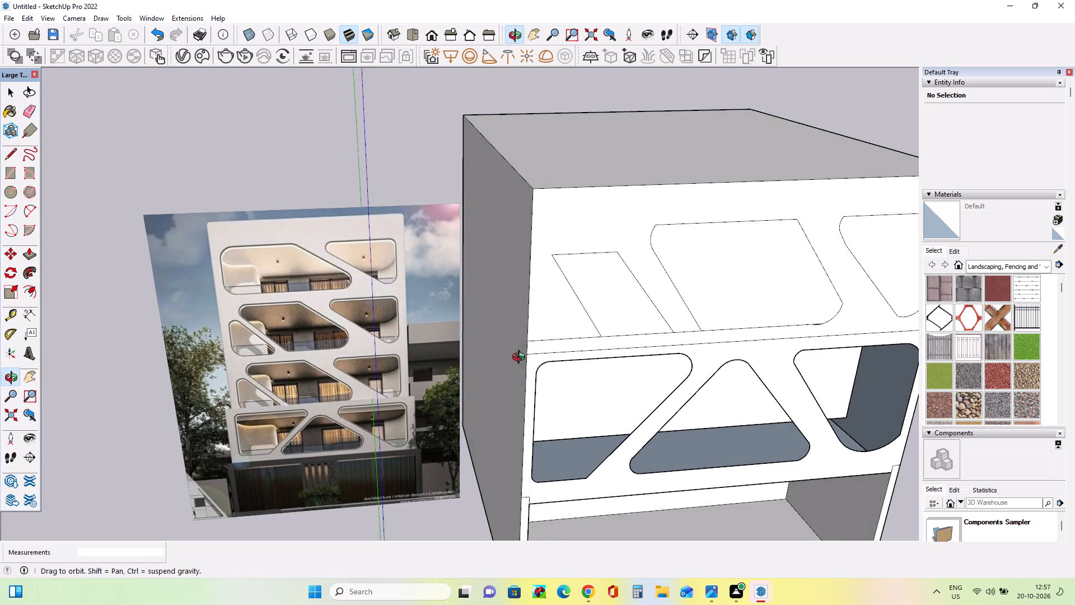
middle_drag(521, 359, 521, 325)
middle_click(640, 347)
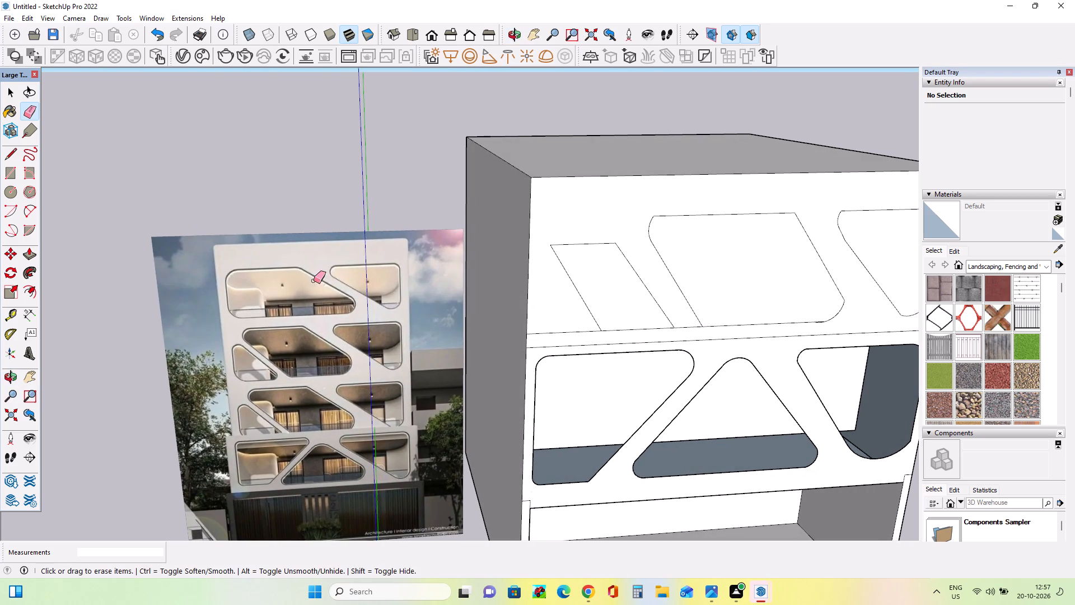
scroll(512, 357, up, 2)
middle_click(512, 357)
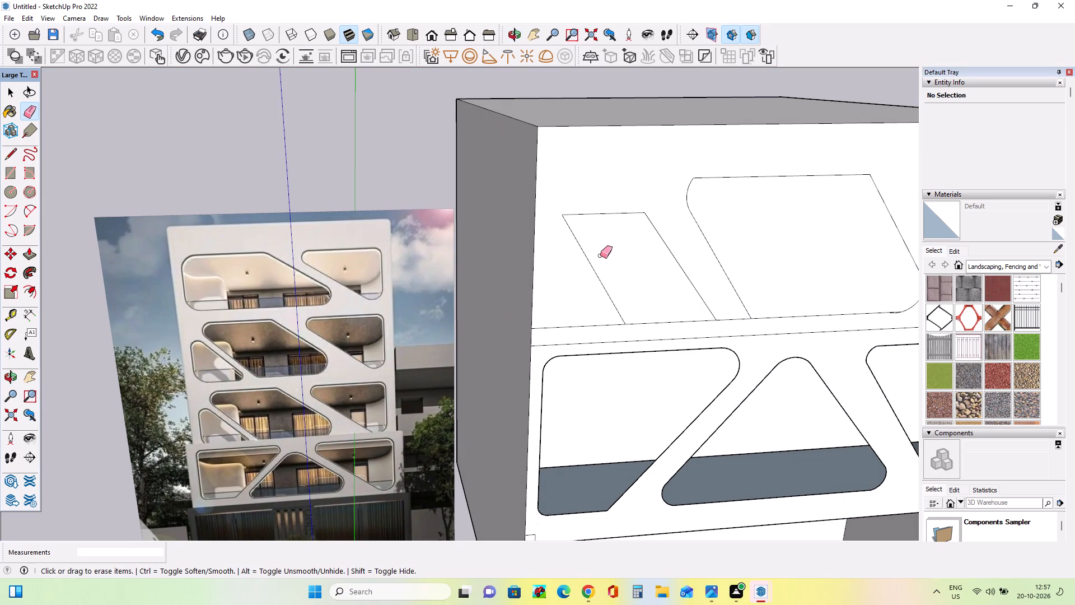
drag(578, 203, 569, 253)
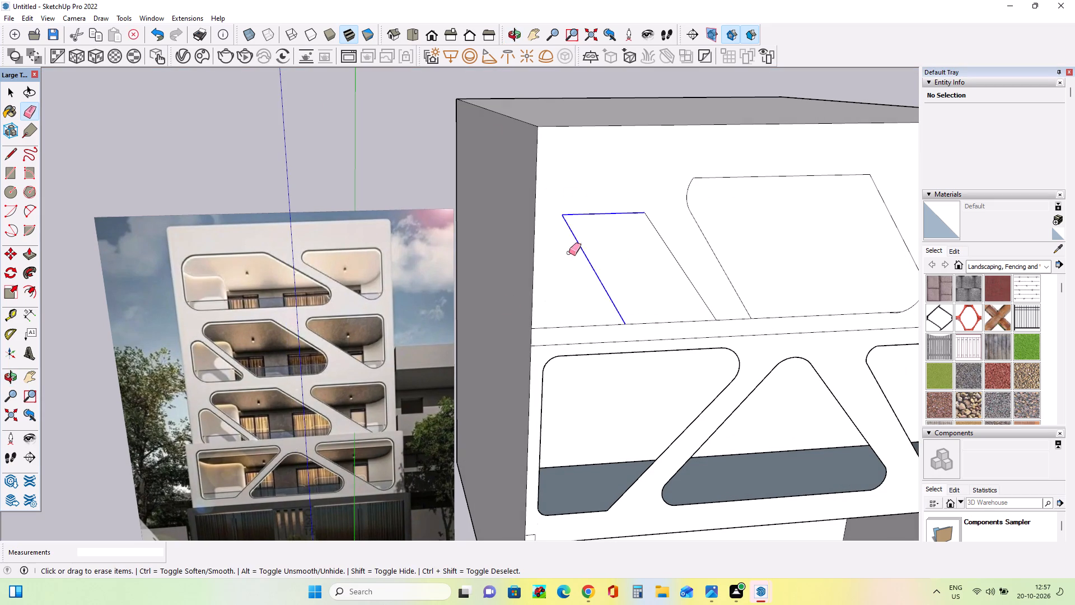
drag(569, 253, 570, 268)
drag(648, 221, 672, 240)
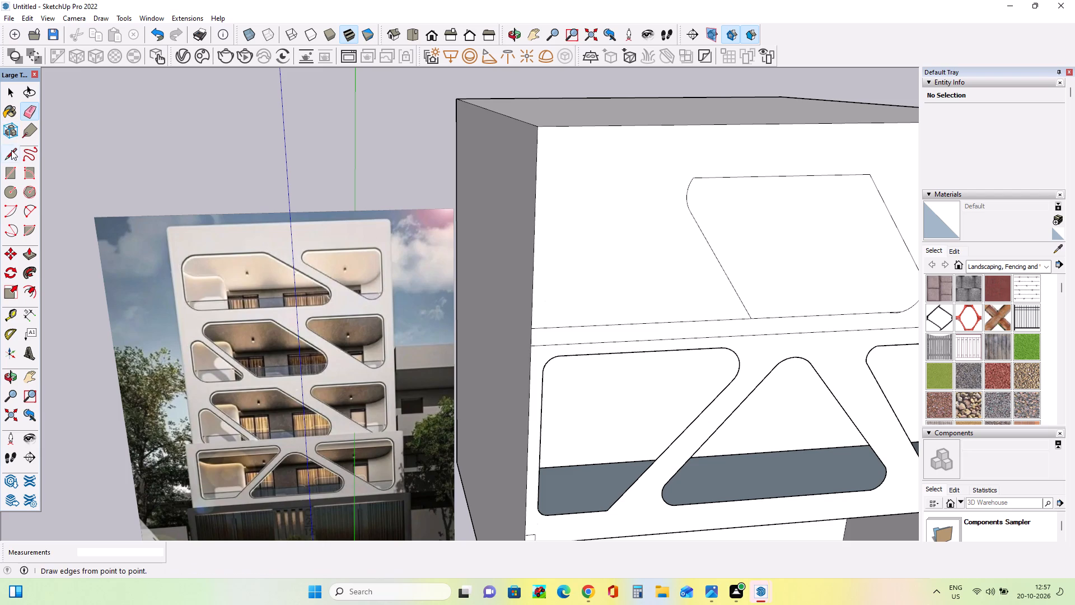
Draw the smallest opening's base along the existing bottom line, about 15' 10" long, and a slanted side about 19' 1" long from its end.
click(11, 152)
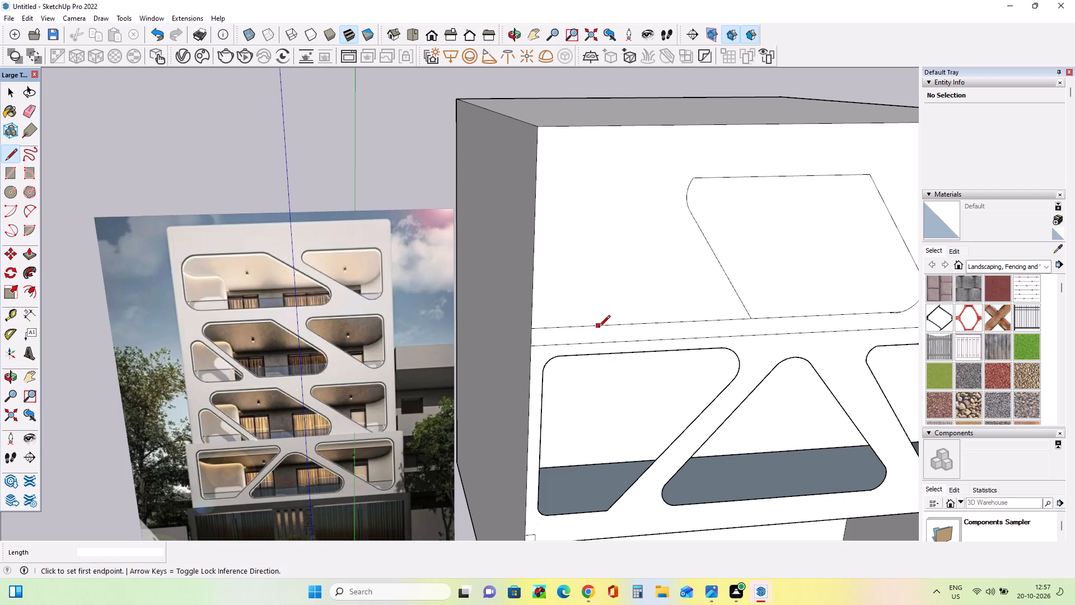
click(599, 328)
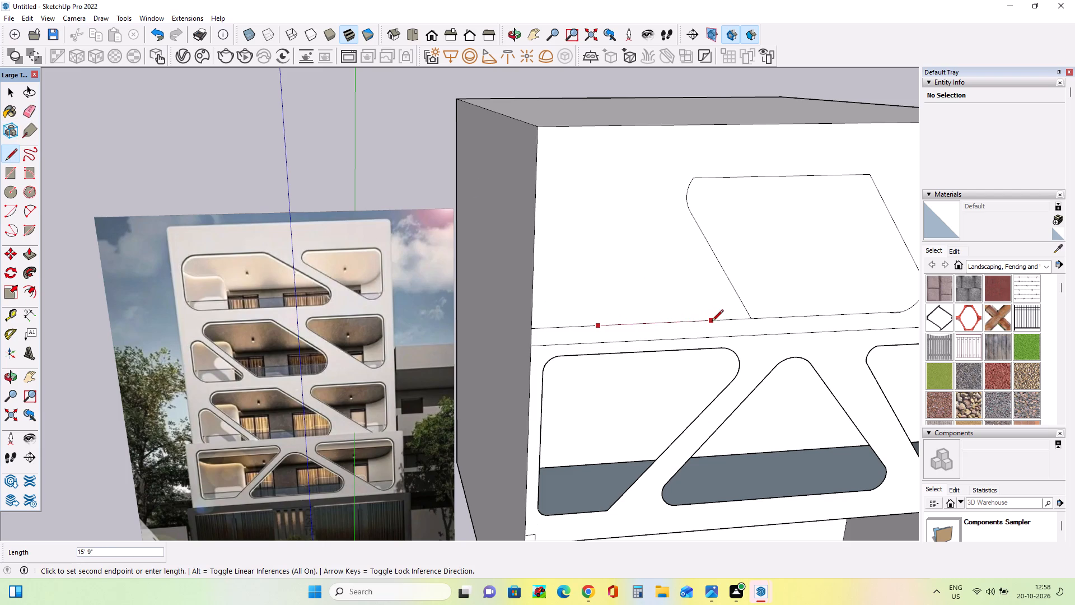
click(712, 322)
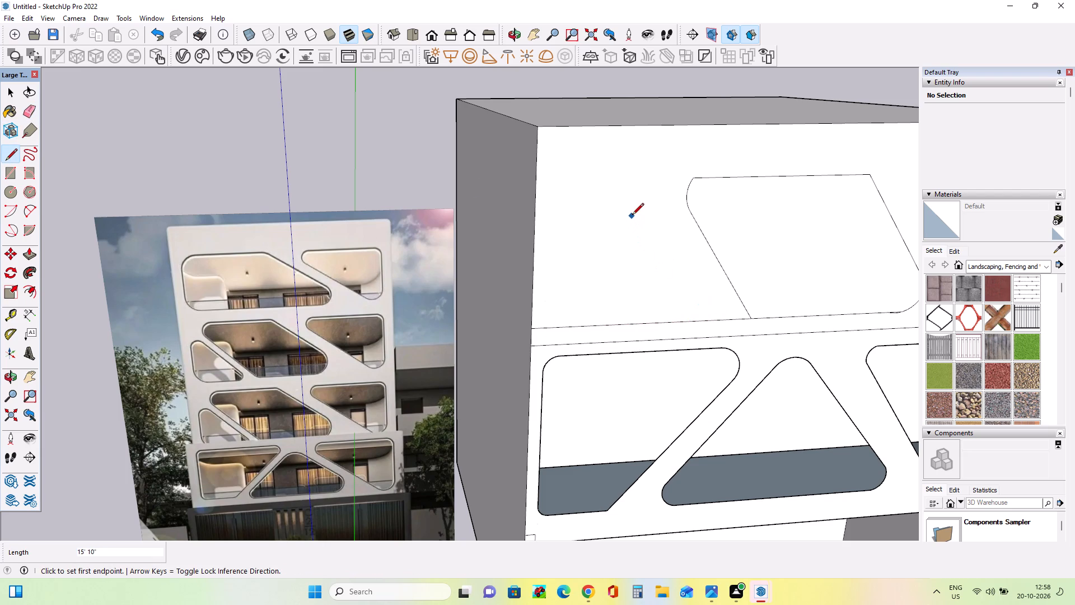
click(632, 216)
click(711, 318)
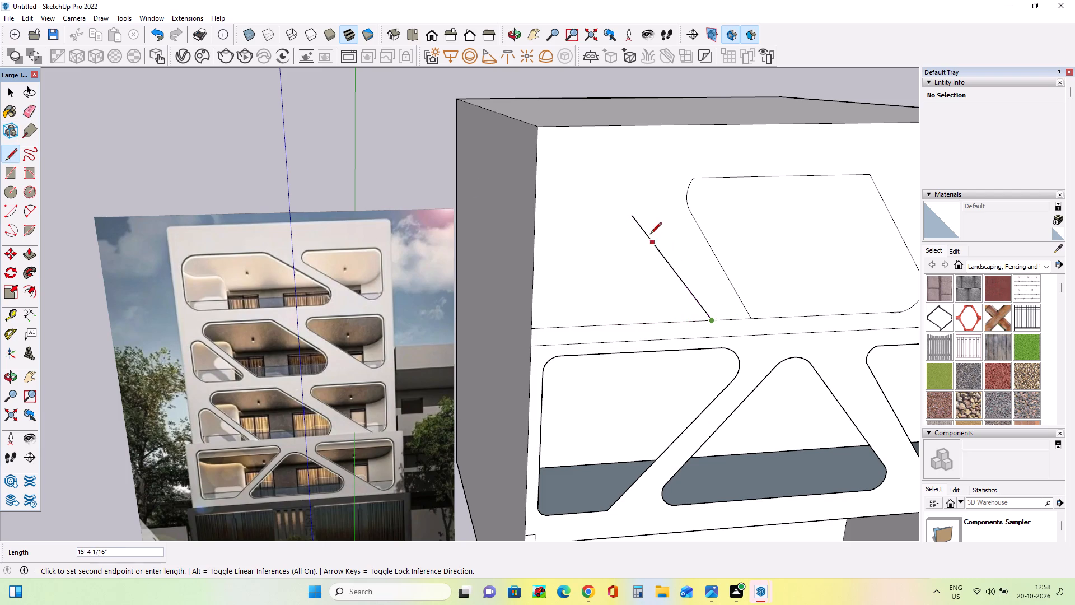
click(630, 218)
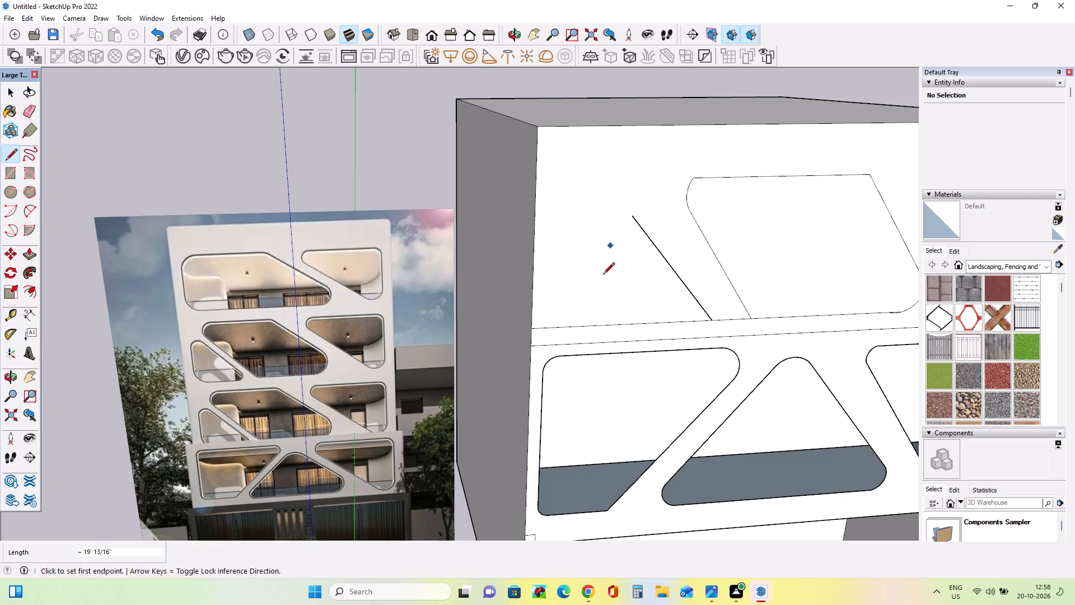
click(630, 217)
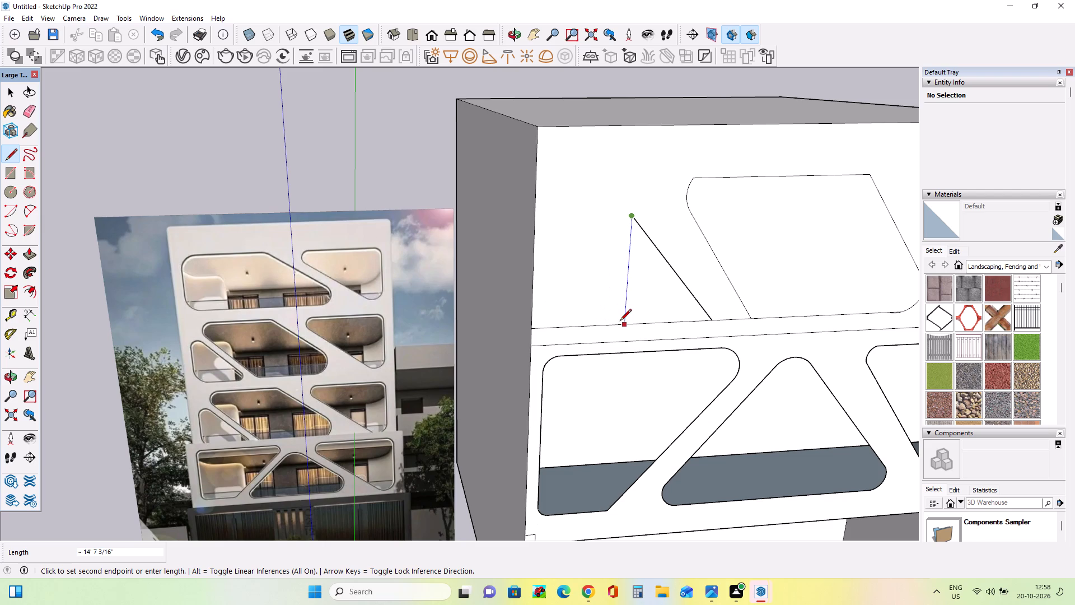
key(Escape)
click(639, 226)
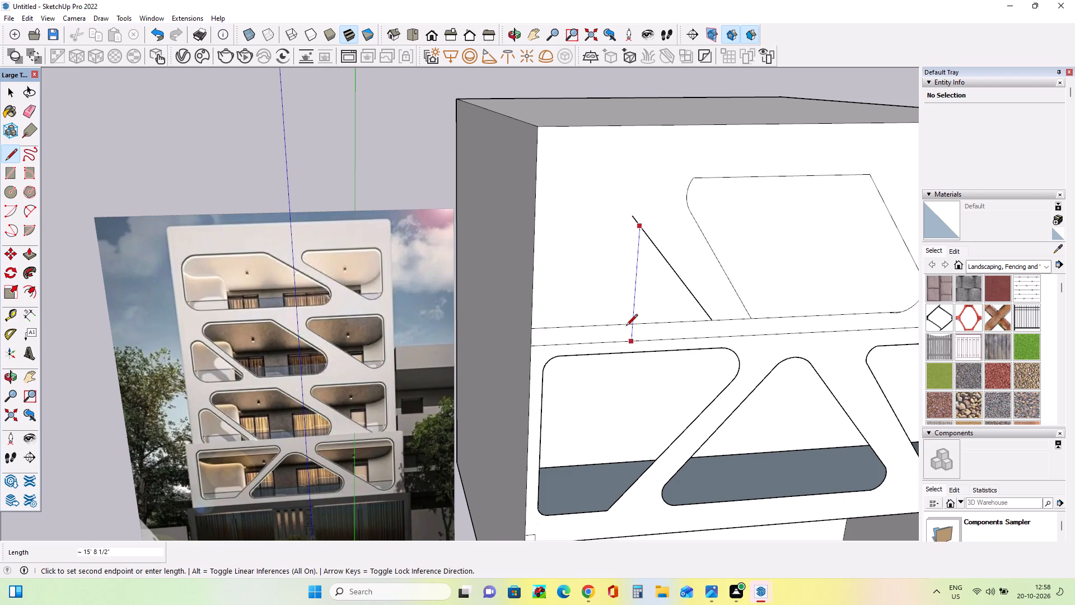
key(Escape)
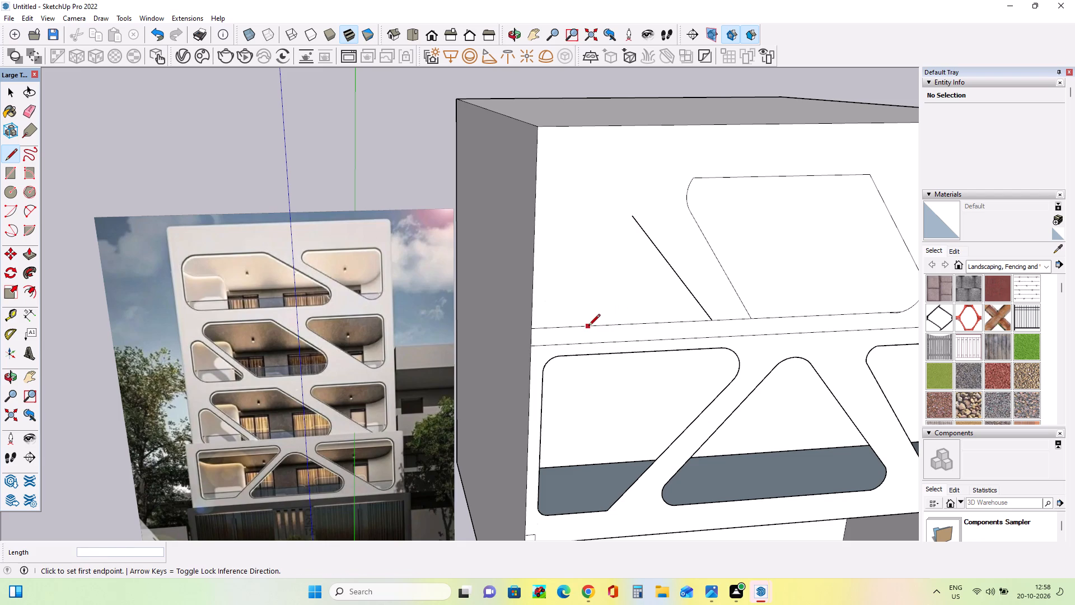
Draw the smallest opening's vertical side, about 12' 5" tall, up from the base line near the facade's edge.
drag(588, 327, 594, 321)
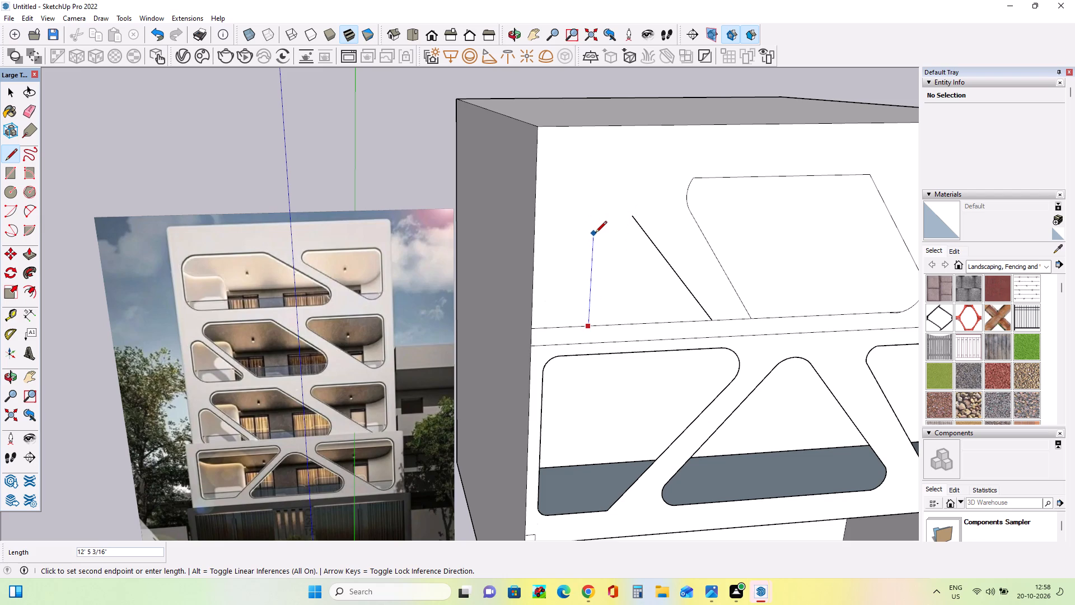
click(595, 234)
key(space)
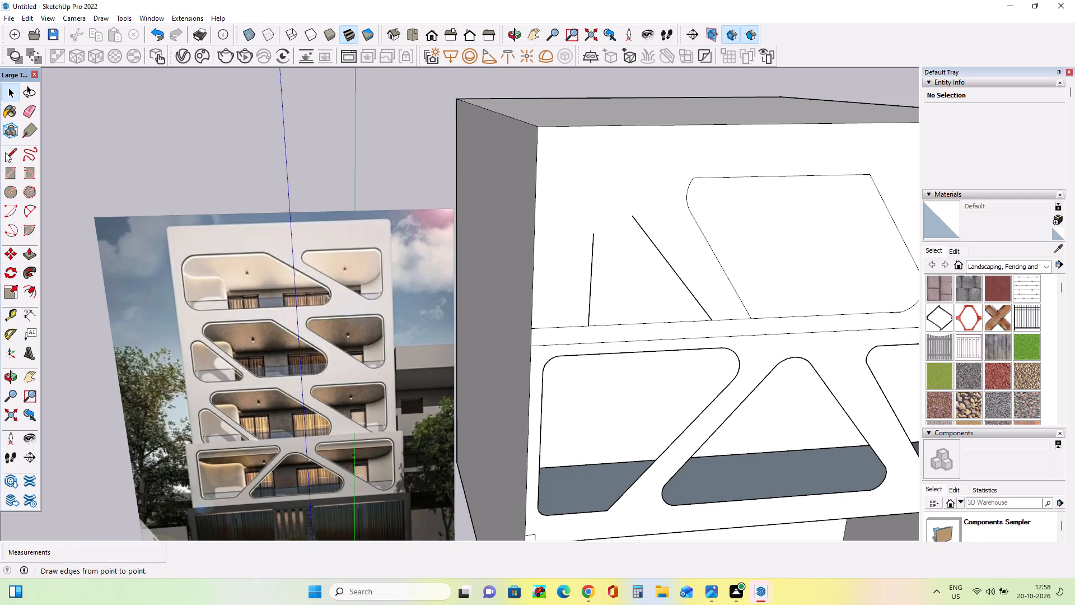
Draw an outward arc joining the tops of the smallest opening's vertical and slanted sides.
click(27, 206)
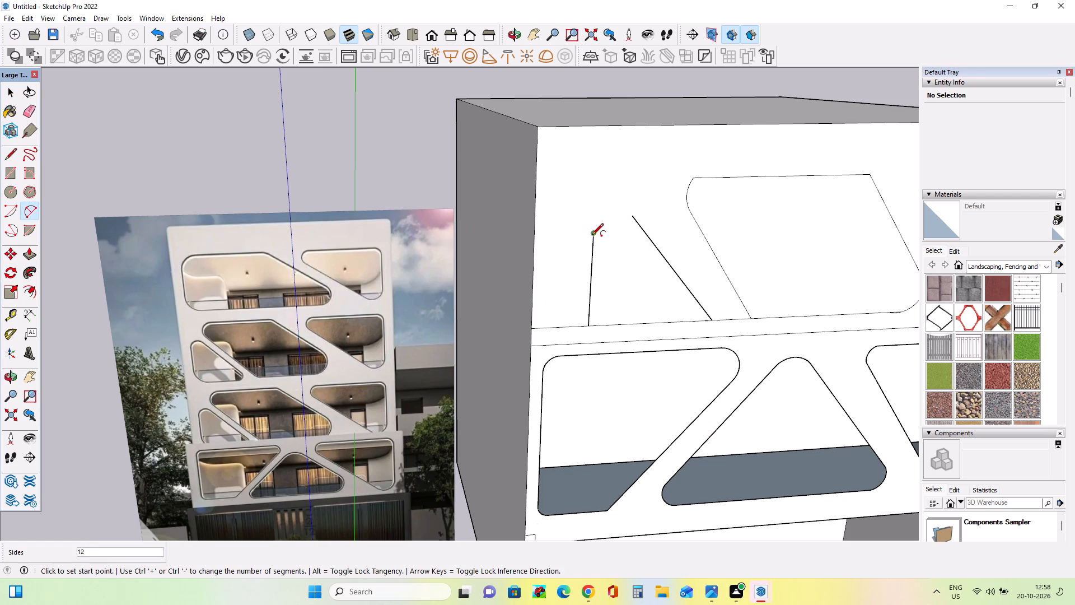
click(593, 236)
click(635, 215)
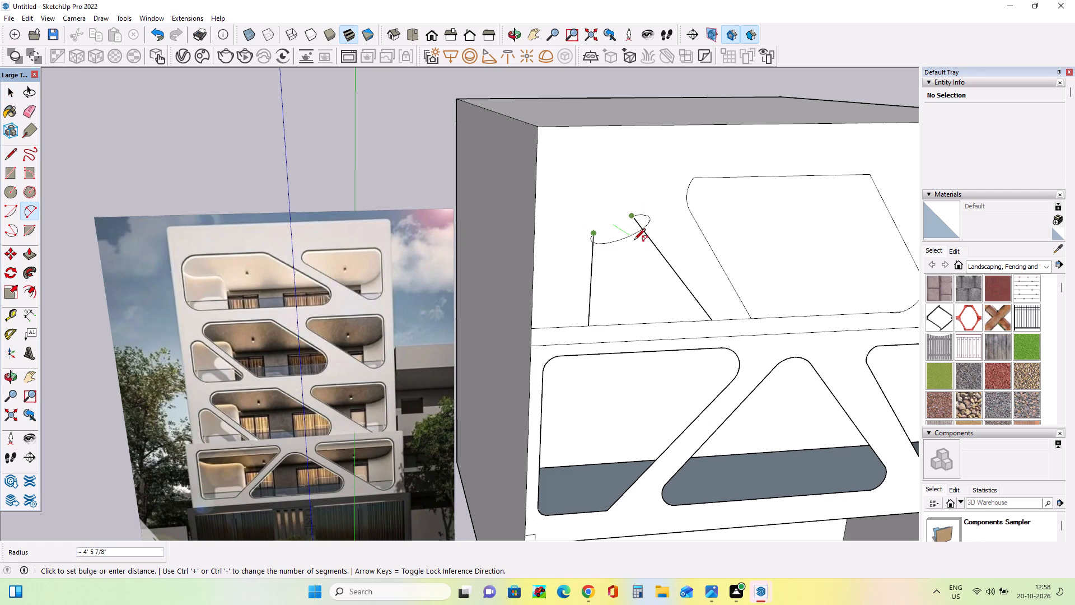
click(617, 207)
Draw small arcs across both bottom corners of the smallest opening, with bulges of about 4 1/2" and 4 3/4".
middle_drag(641, 341, 641, 329)
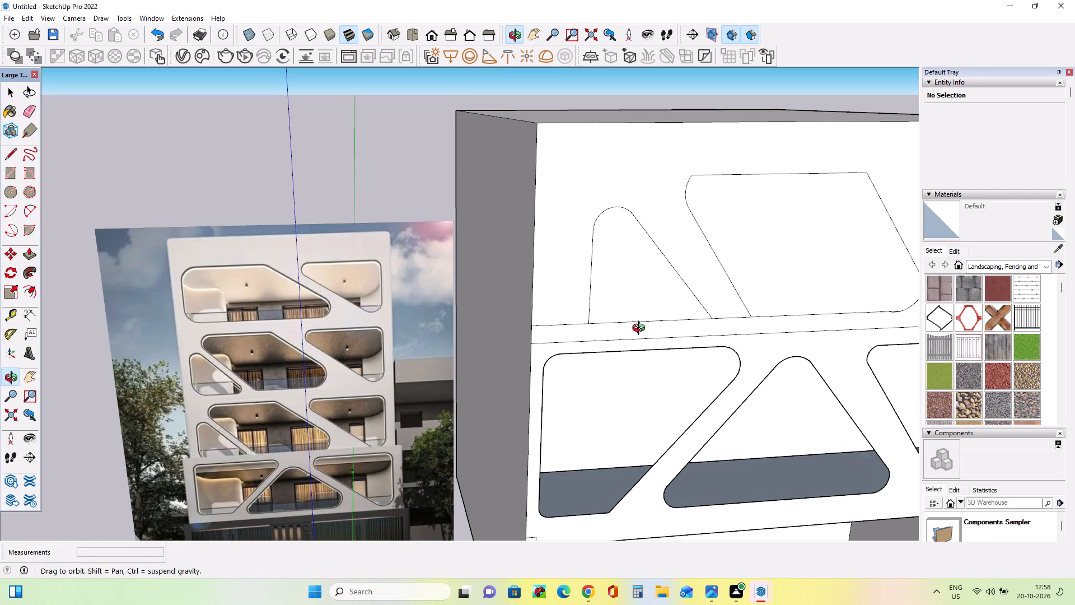
middle_drag(641, 329, 641, 329)
scroll(587, 318, up, 1)
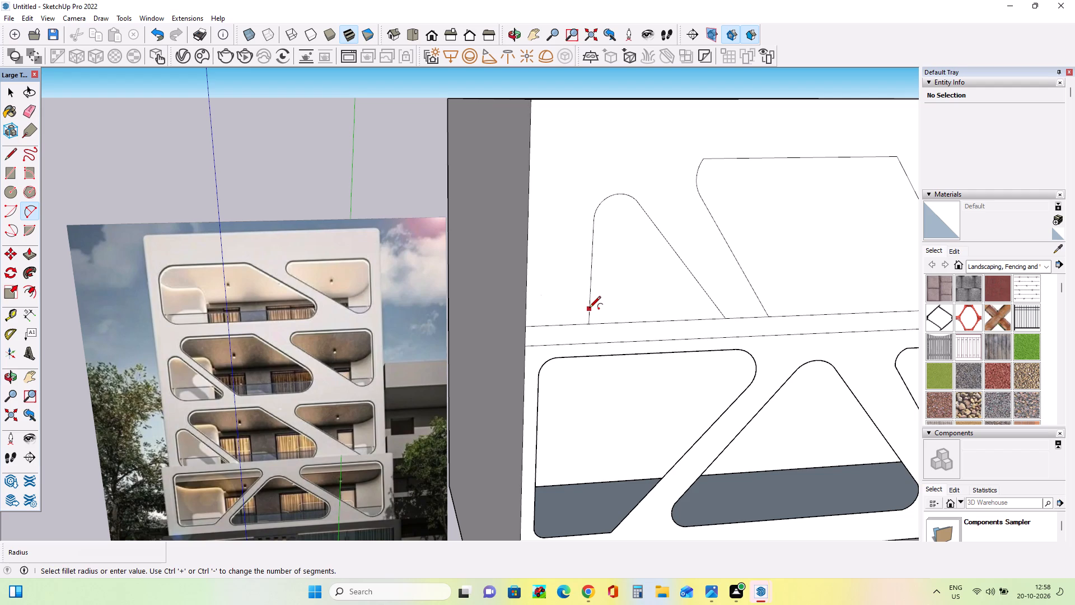
click(589, 309)
click(601, 322)
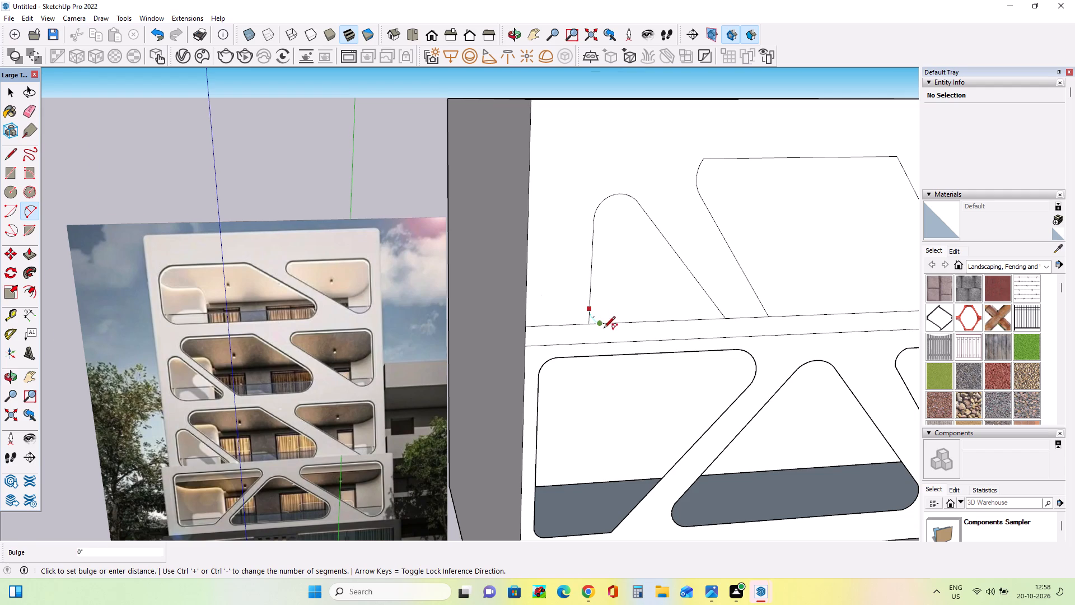
scroll(604, 329, up, 1)
scroll(604, 329, down, 1)
scroll(604, 329, up, 4)
click(589, 326)
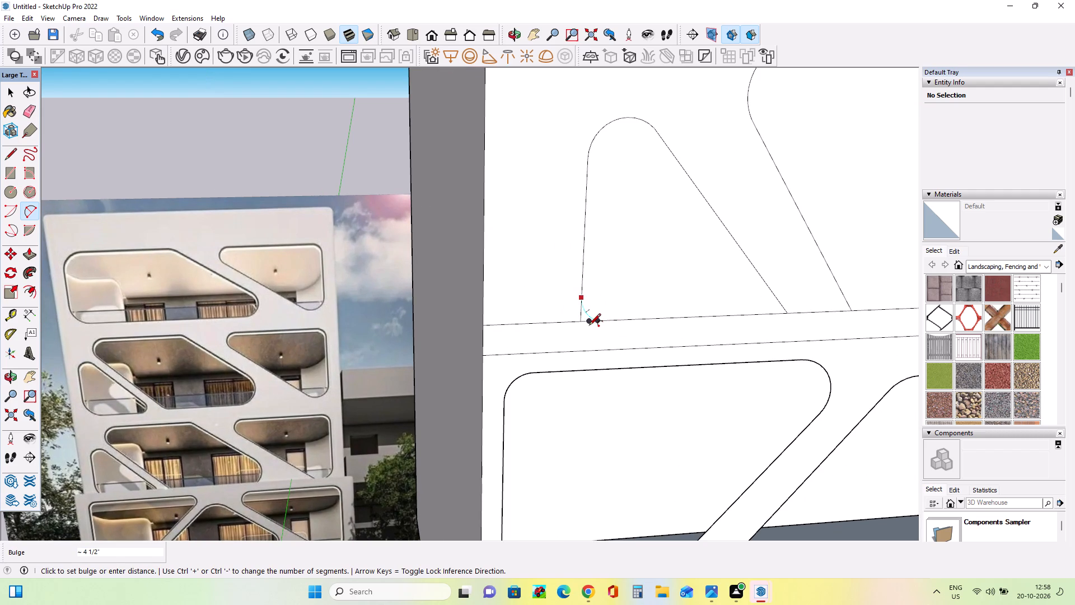
scroll(747, 318, down, 2)
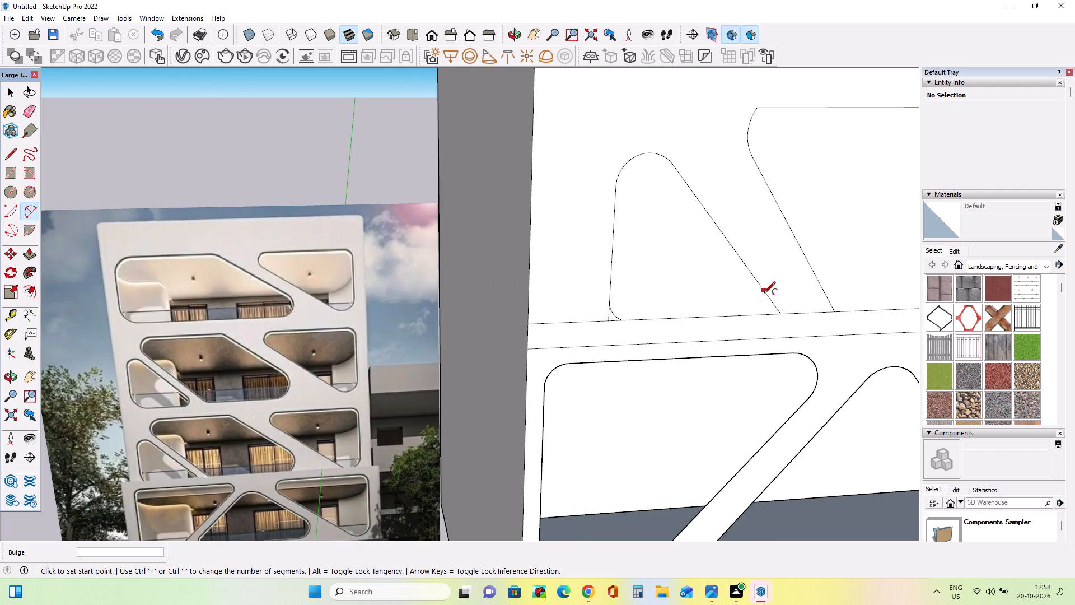
click(764, 294)
click(769, 314)
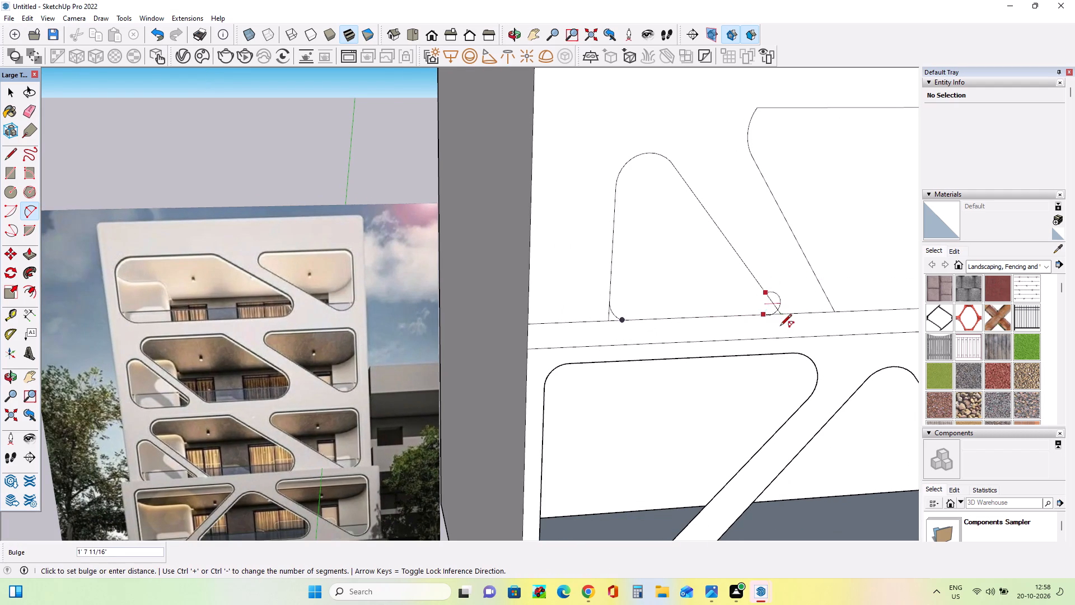
scroll(762, 317, up, 3)
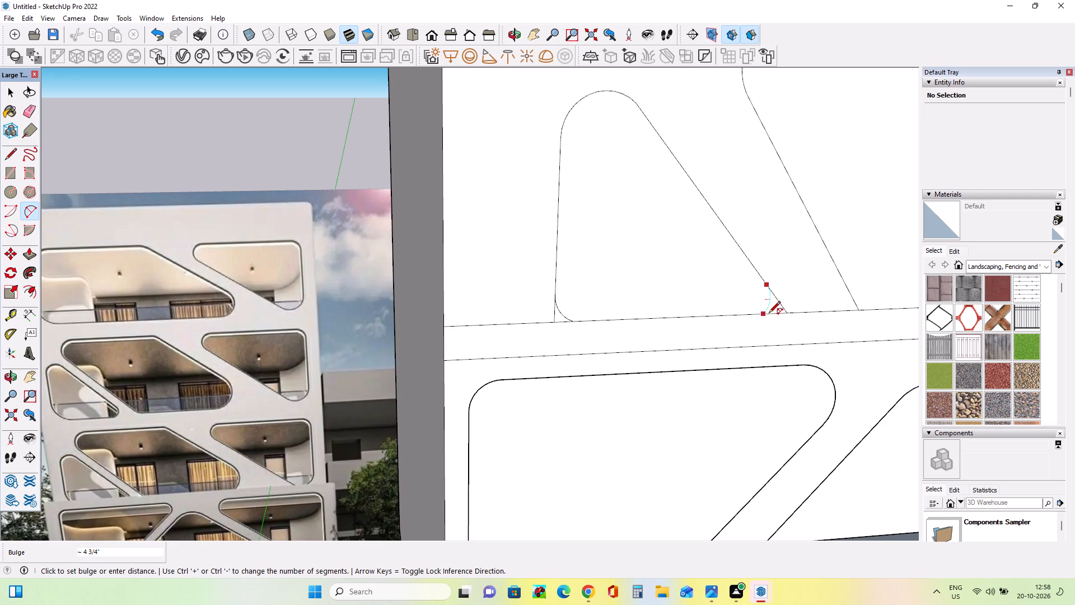
click(769, 314)
Erase the corner stubs outside the smallest opening's bottom arcs and the leftover base line on both sides of it.
click(29, 110)
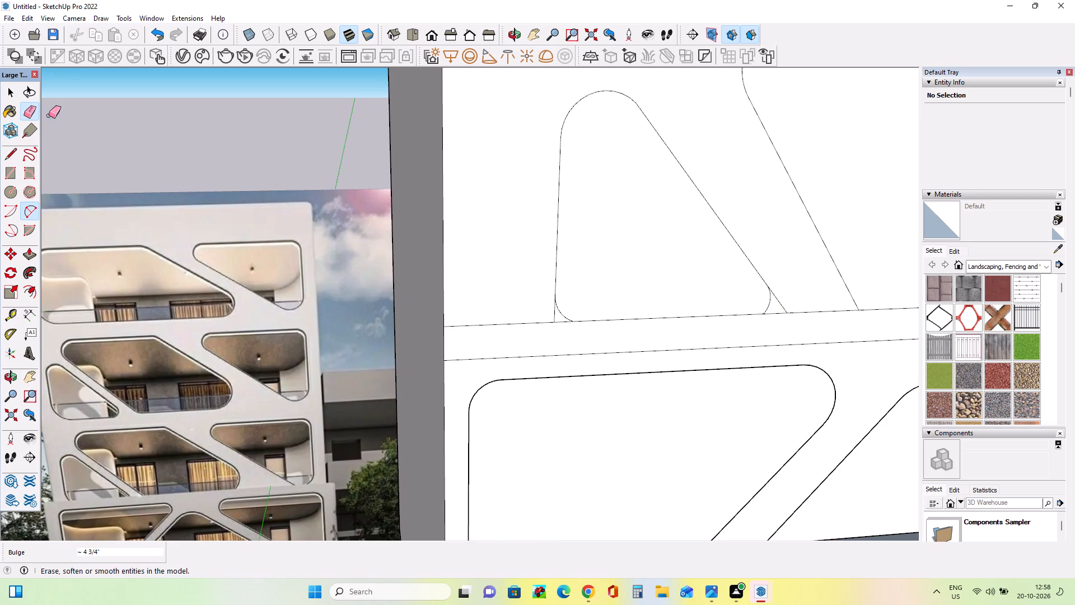
drag(548, 311, 560, 325)
drag(549, 318, 545, 333)
drag(782, 300, 777, 315)
drag(814, 308, 820, 327)
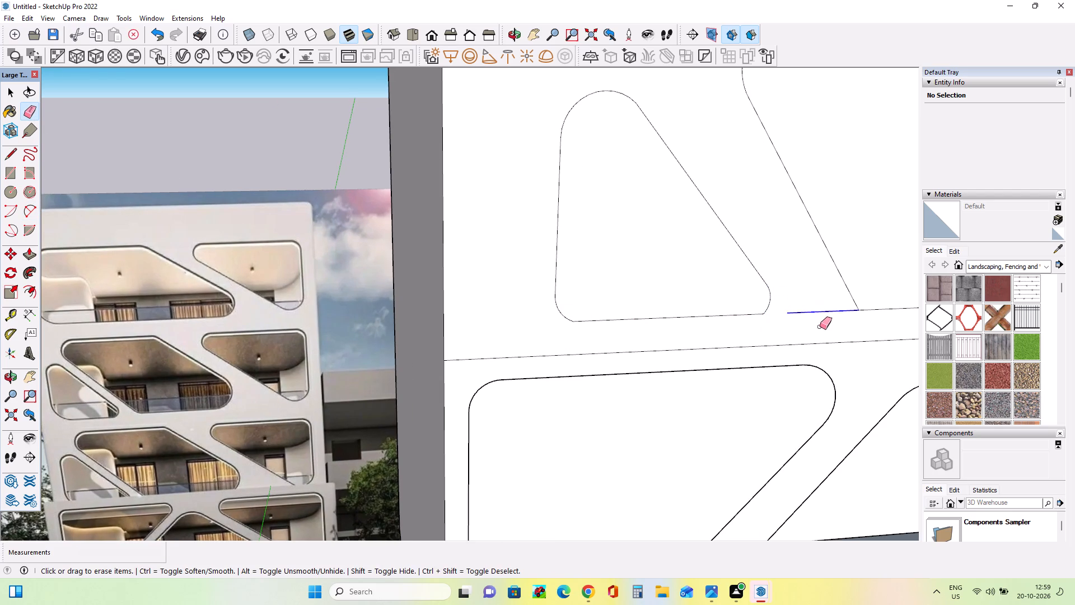
drag(820, 327, 821, 329)
Erase the stray arc portion below the bottom line at the middle opening's rounded corner, keeping the straight line.
scroll(484, 386, down, 8)
middle_click(525, 421)
scroll(834, 354, up, 2)
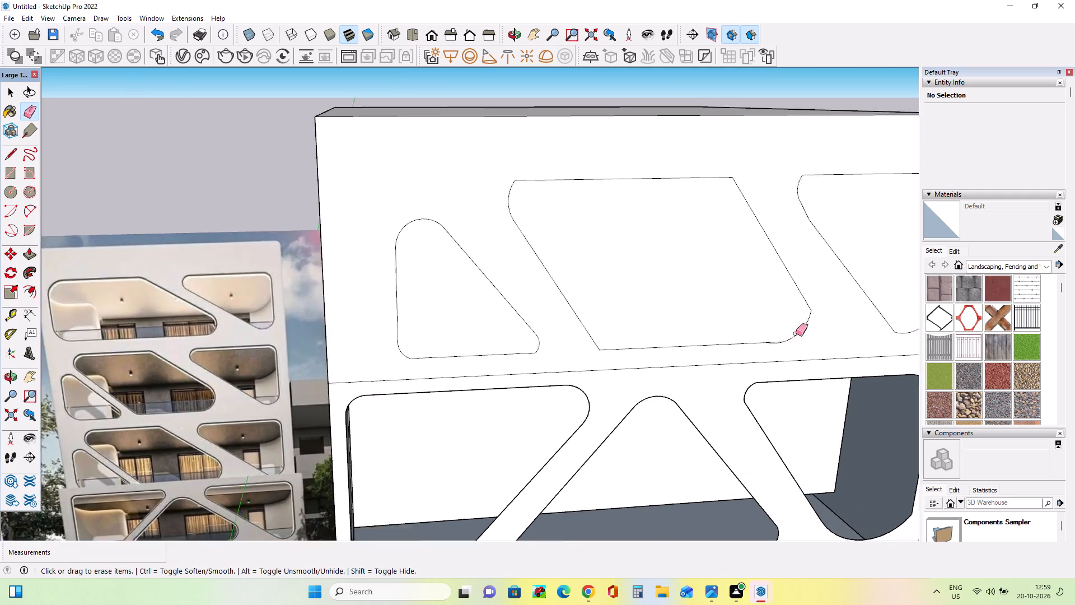
scroll(796, 333, up, 4)
scroll(741, 341, down, 1)
scroll(741, 341, up, 7)
scroll(775, 364, down, 1)
scroll(775, 364, up, 4)
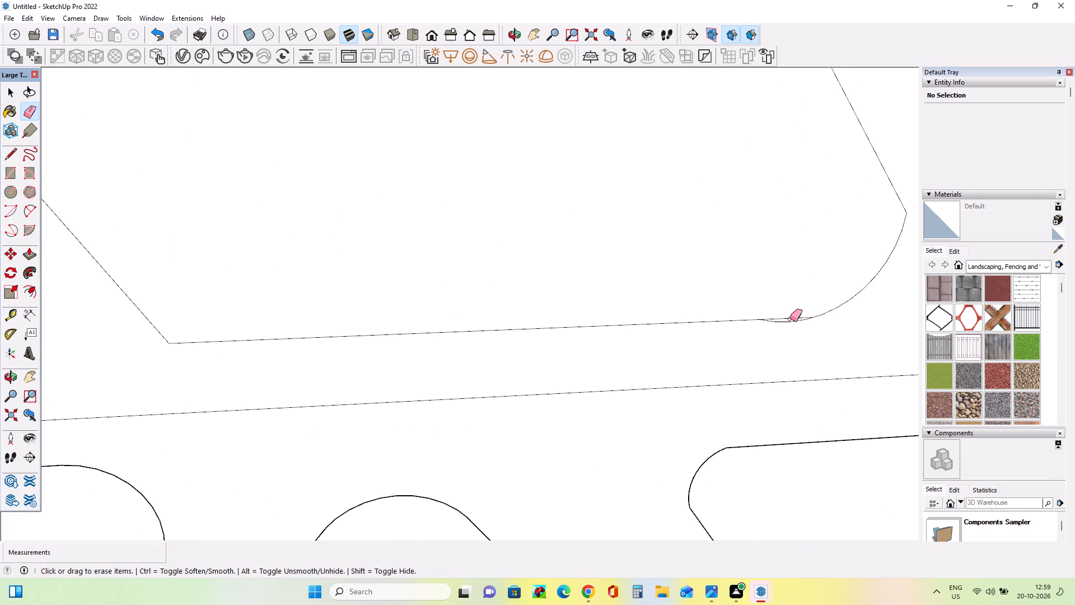
click(790, 319)
key(ctrl+z)
click(790, 322)
Examine the reworked second-storey openings against the reference image.
scroll(779, 346, down, 4)
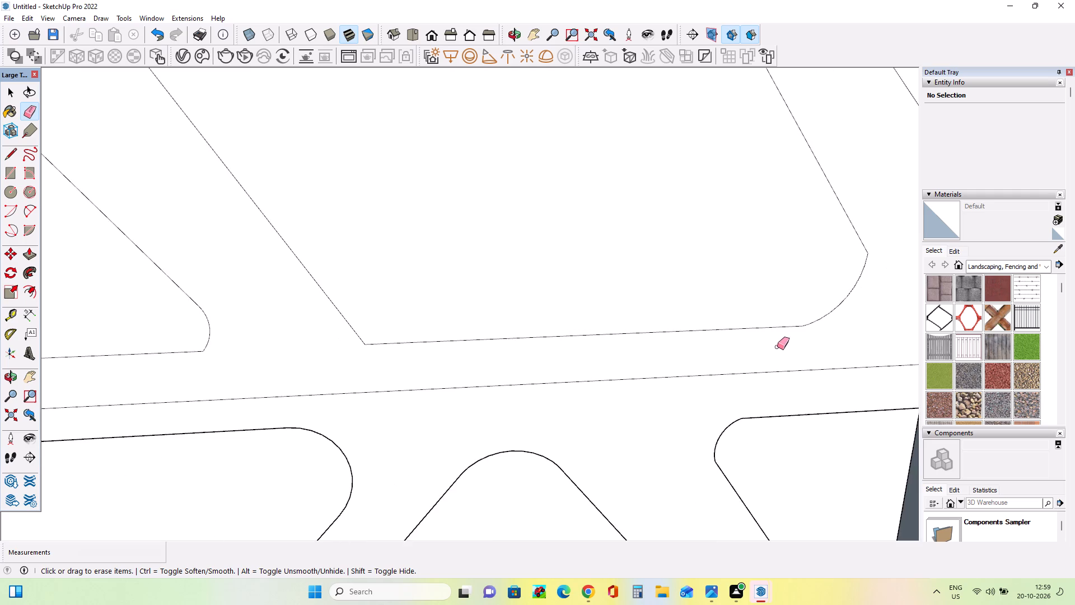
scroll(777, 347, down, 18)
middle_drag(783, 379, 721, 371)
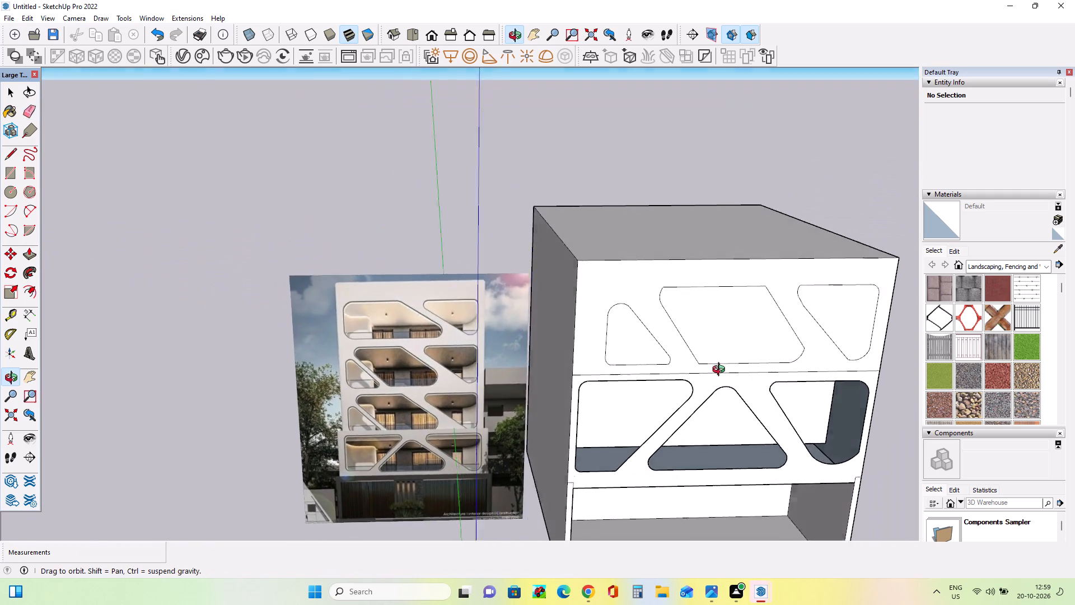
middle_drag(721, 371, 729, 382)
scroll(729, 382, down, 2)
middle_drag(730, 390, 746, 401)
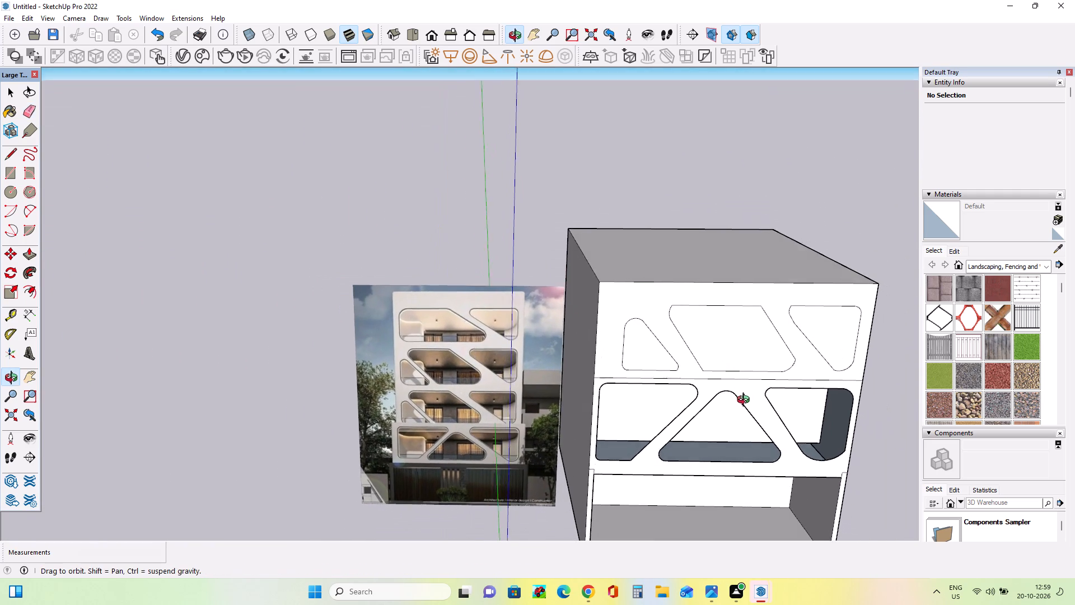
middle_drag(746, 401, 739, 384)
scroll(663, 374, up, 4)
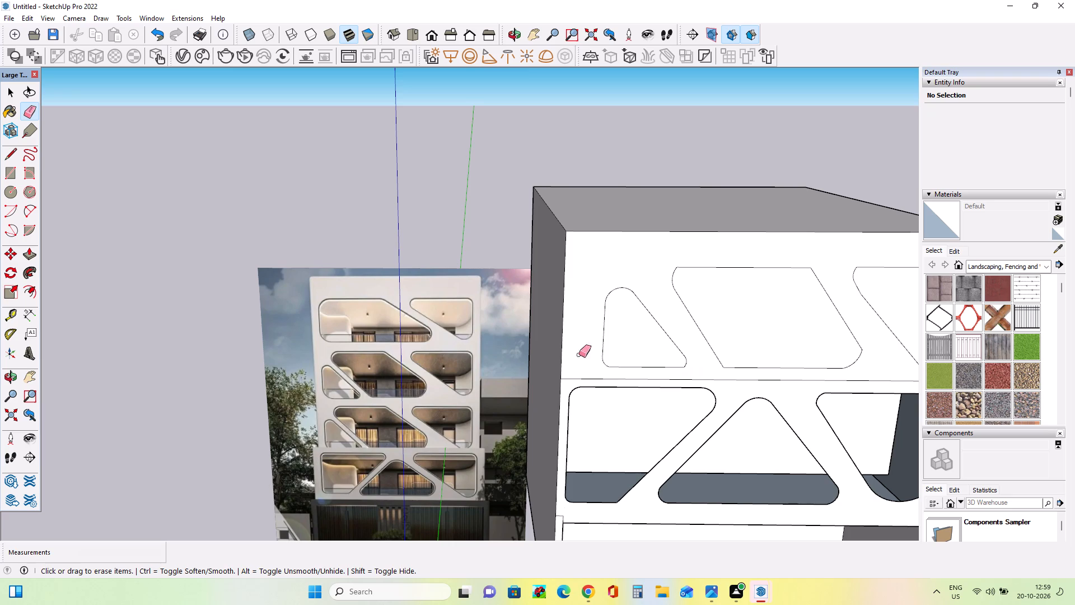
middle_drag(564, 354, 505, 357)
scroll(504, 357, down, 5)
middle_drag(552, 388, 617, 388)
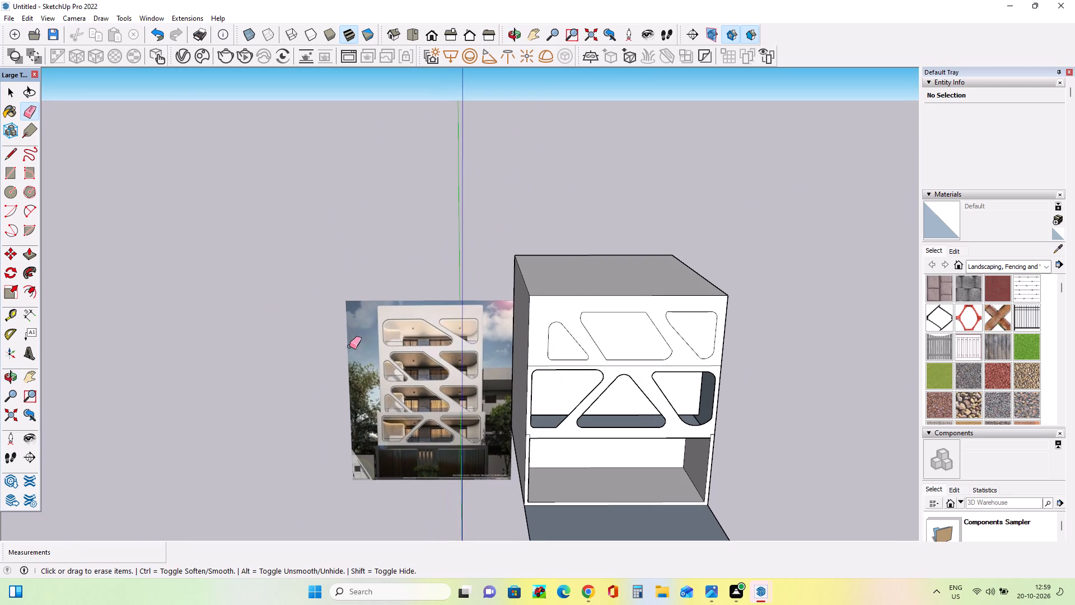
Draw a horizontal line across the full width of the front face, just below its top edge and above the openings.
click(2, 152)
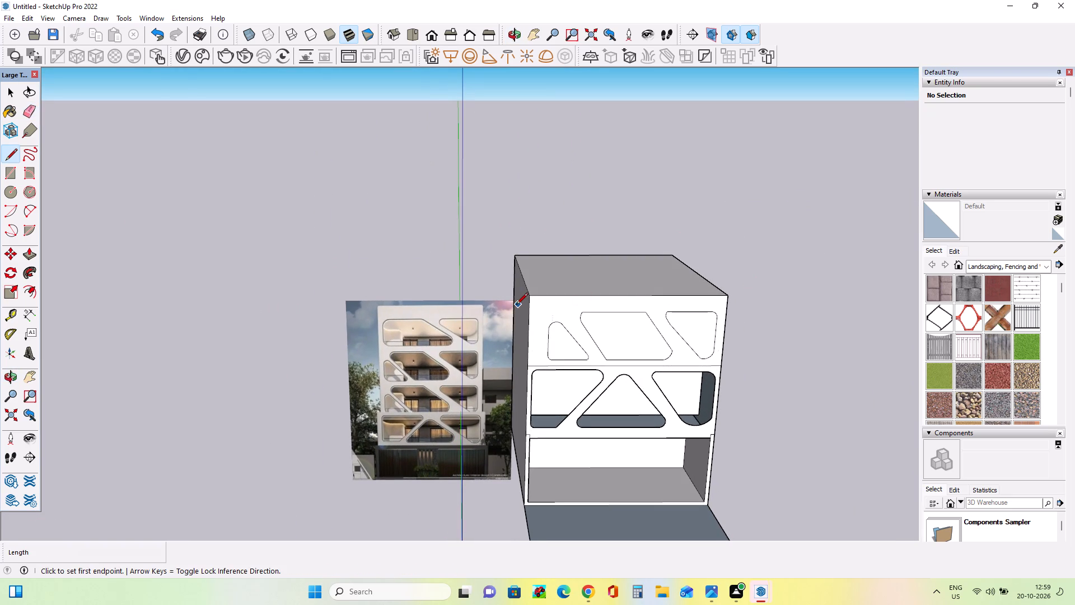
scroll(517, 307, up, 2)
drag(532, 303, 539, 301)
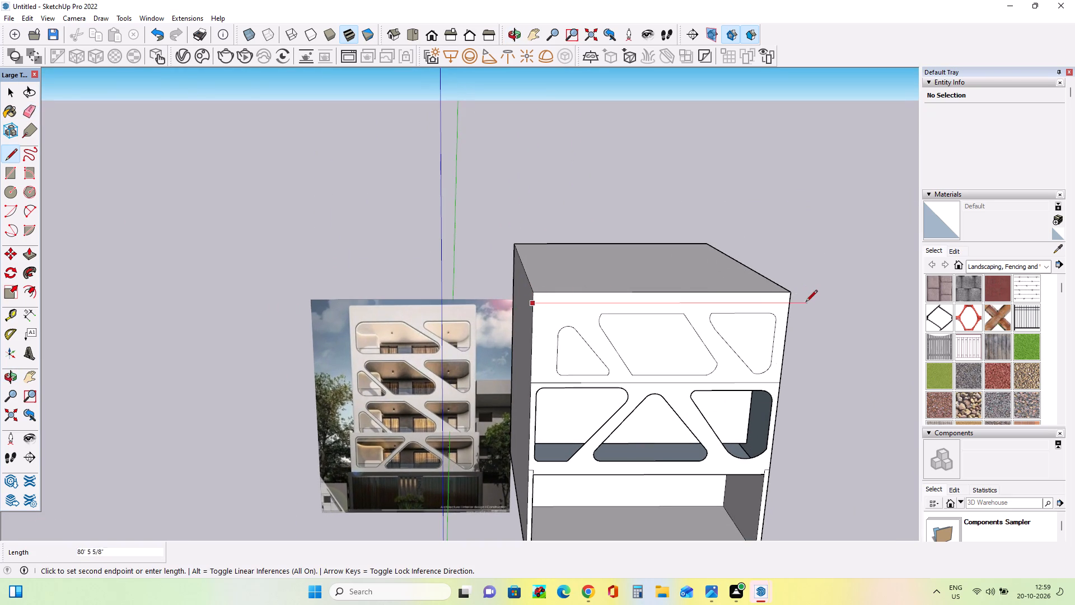
click(789, 303)
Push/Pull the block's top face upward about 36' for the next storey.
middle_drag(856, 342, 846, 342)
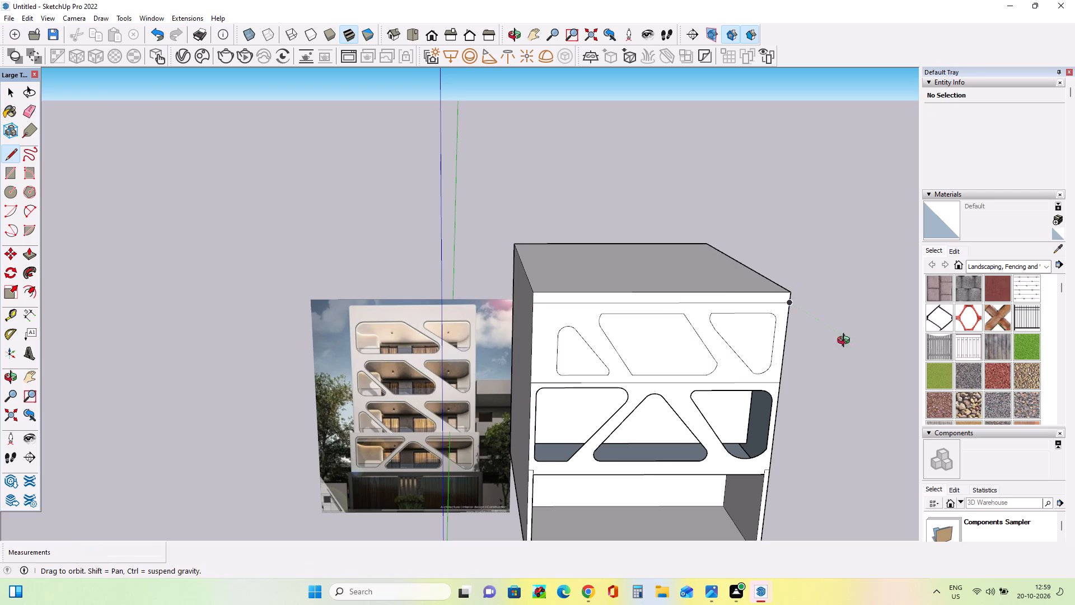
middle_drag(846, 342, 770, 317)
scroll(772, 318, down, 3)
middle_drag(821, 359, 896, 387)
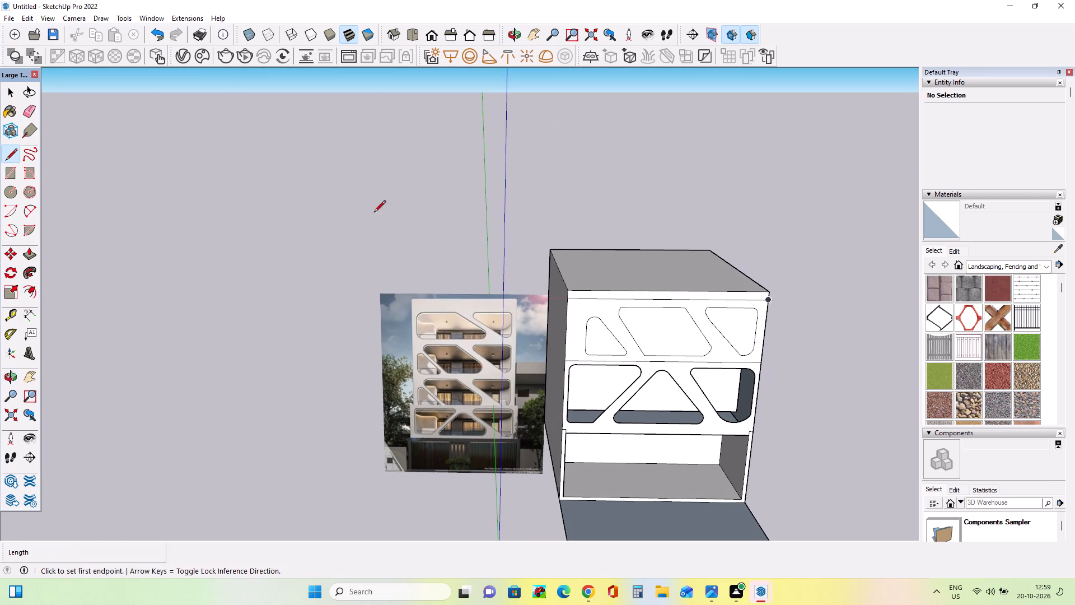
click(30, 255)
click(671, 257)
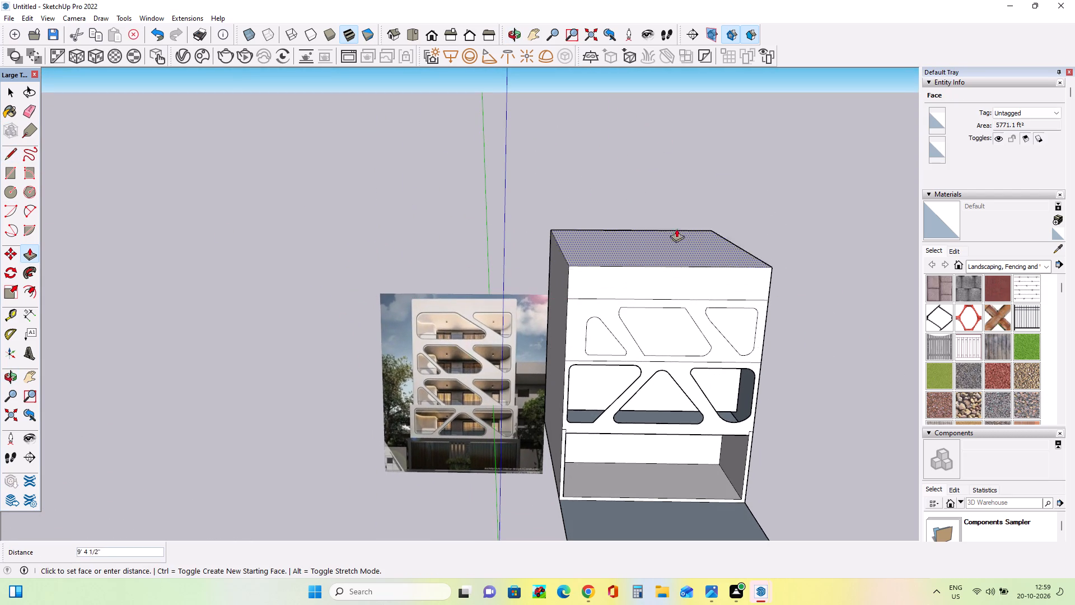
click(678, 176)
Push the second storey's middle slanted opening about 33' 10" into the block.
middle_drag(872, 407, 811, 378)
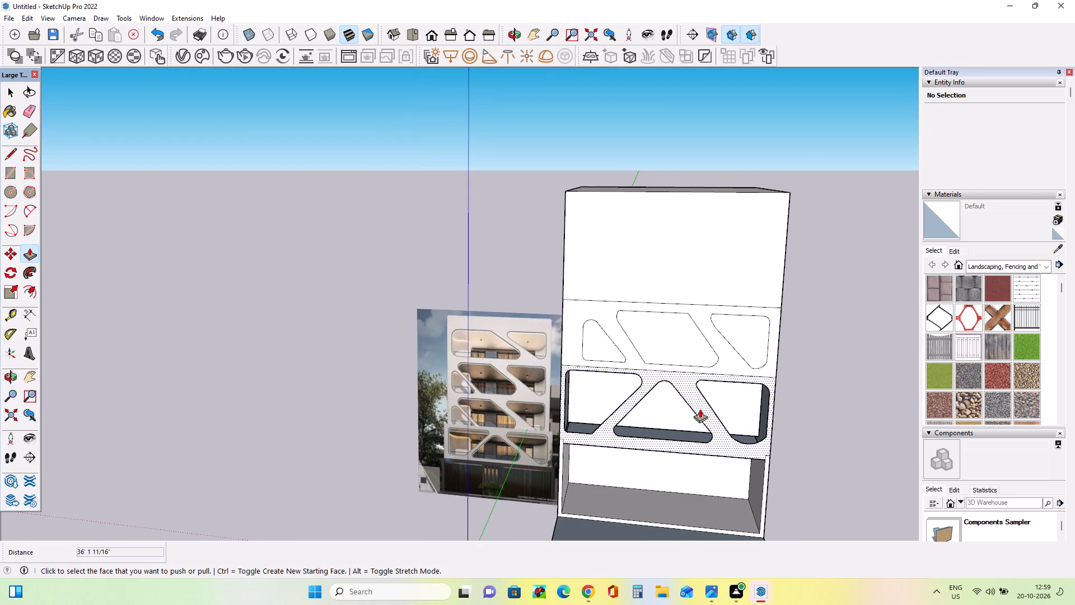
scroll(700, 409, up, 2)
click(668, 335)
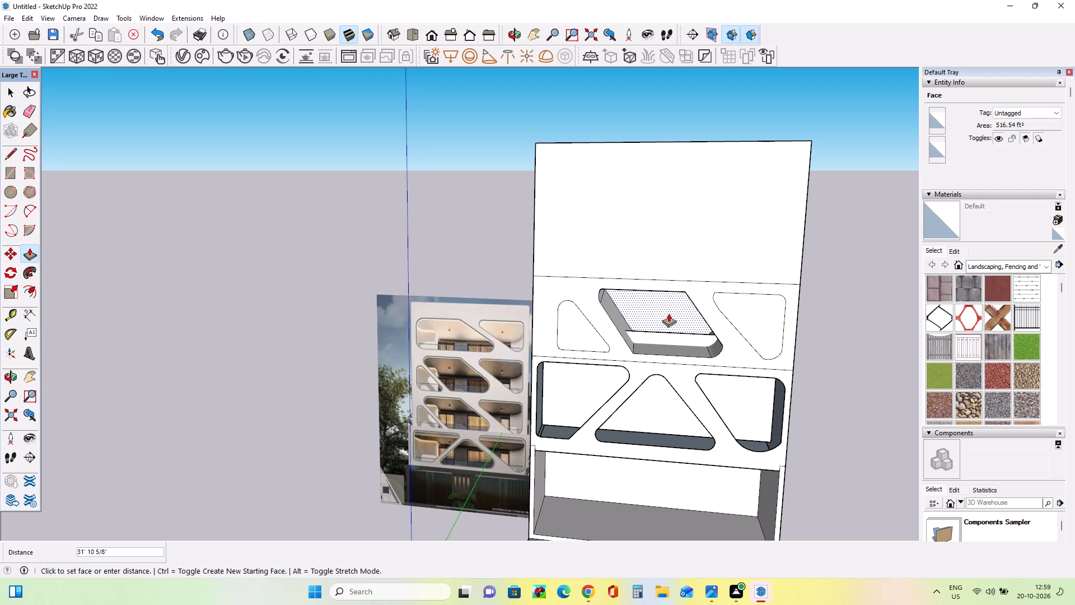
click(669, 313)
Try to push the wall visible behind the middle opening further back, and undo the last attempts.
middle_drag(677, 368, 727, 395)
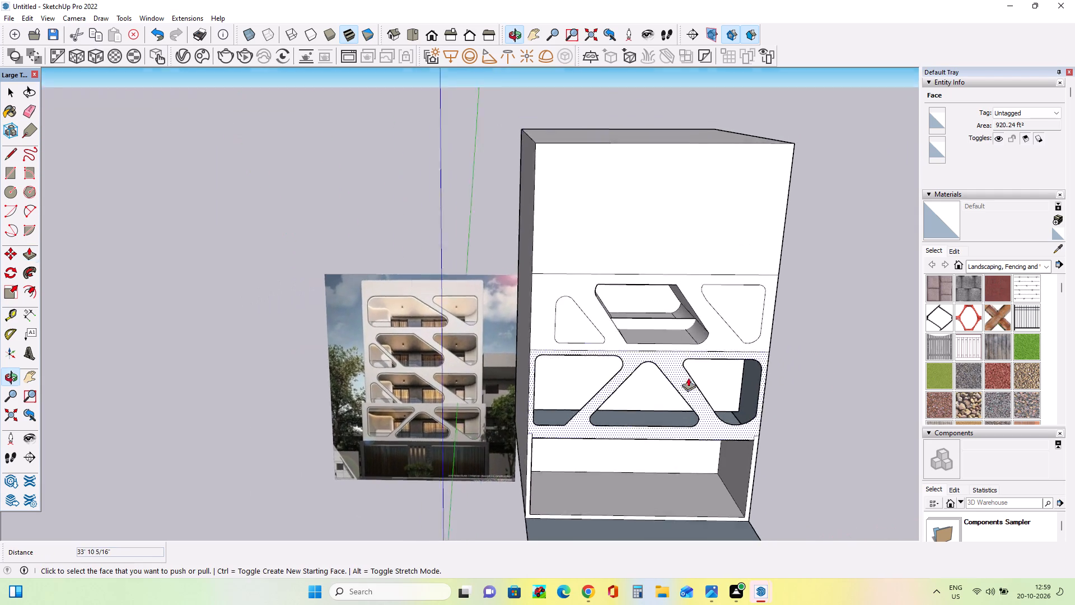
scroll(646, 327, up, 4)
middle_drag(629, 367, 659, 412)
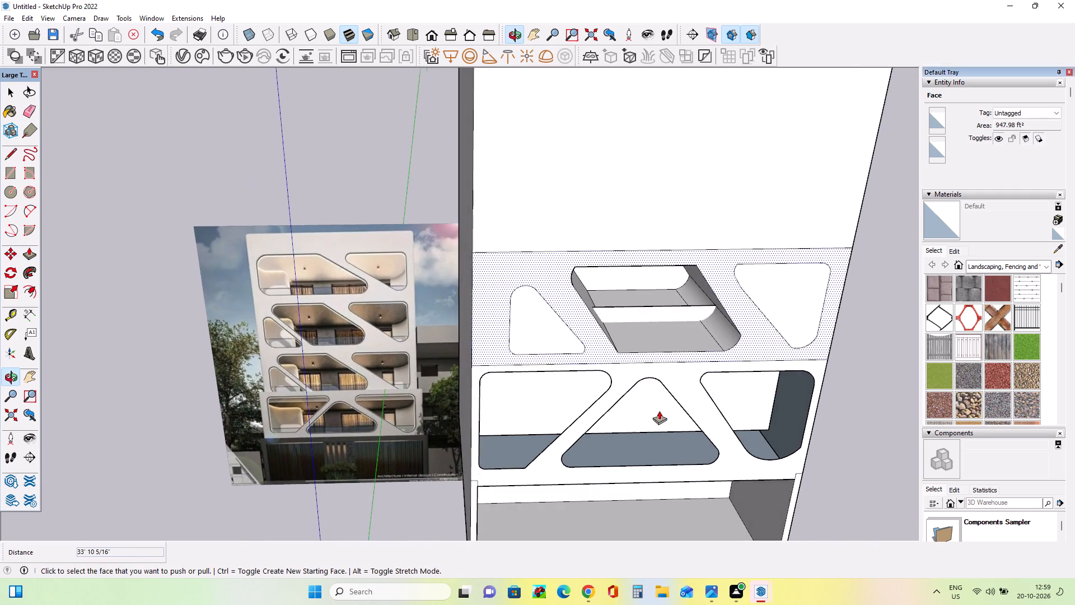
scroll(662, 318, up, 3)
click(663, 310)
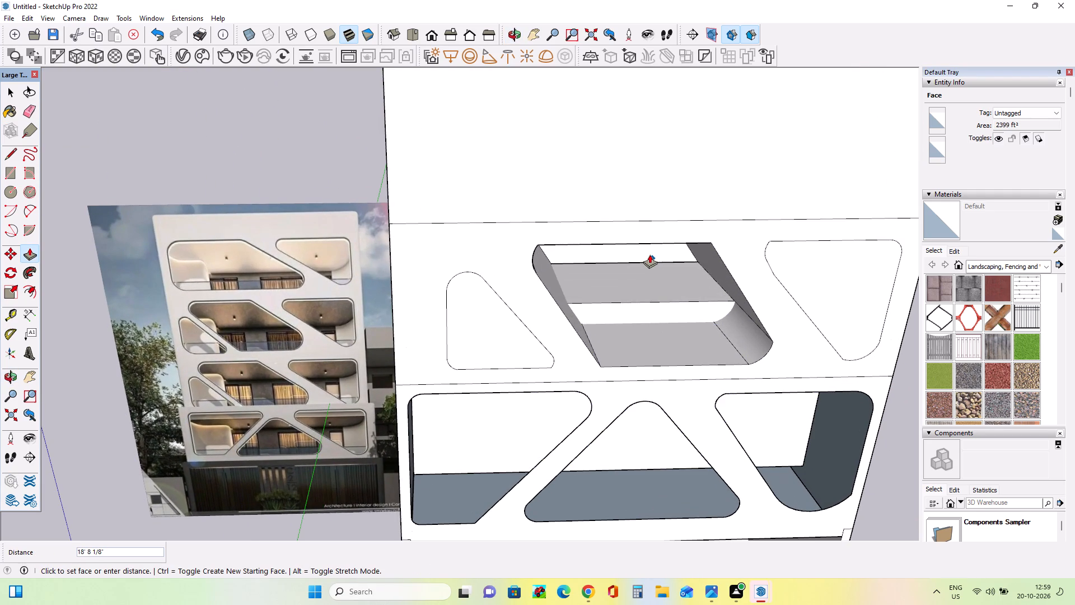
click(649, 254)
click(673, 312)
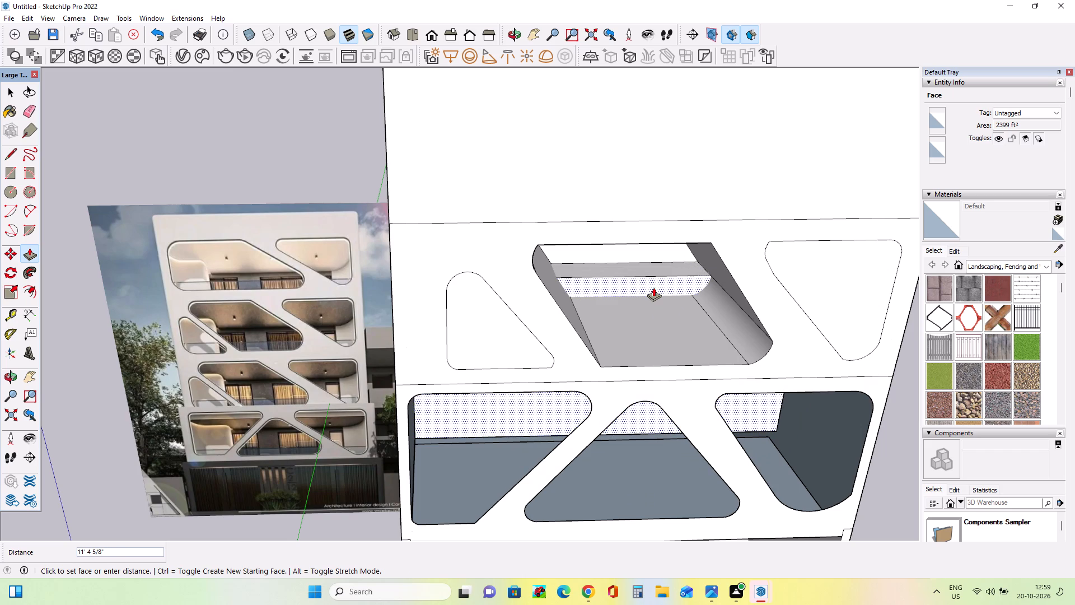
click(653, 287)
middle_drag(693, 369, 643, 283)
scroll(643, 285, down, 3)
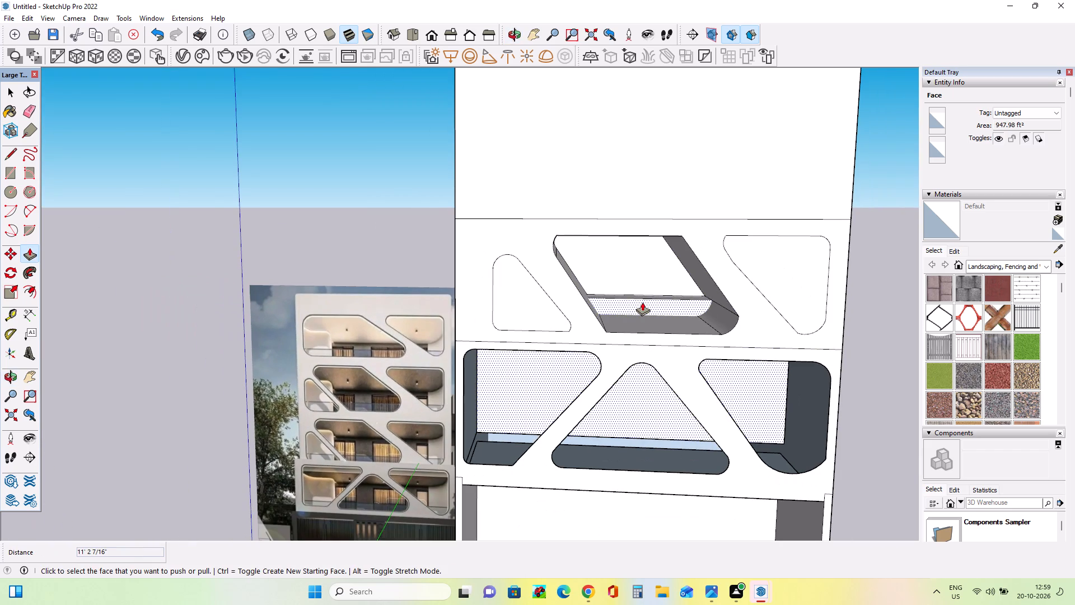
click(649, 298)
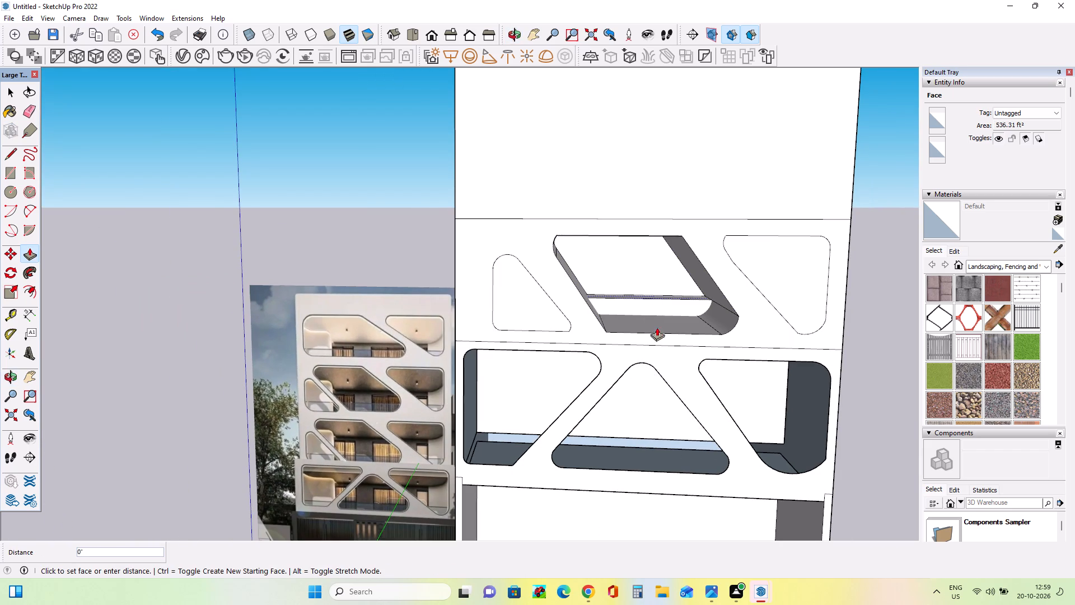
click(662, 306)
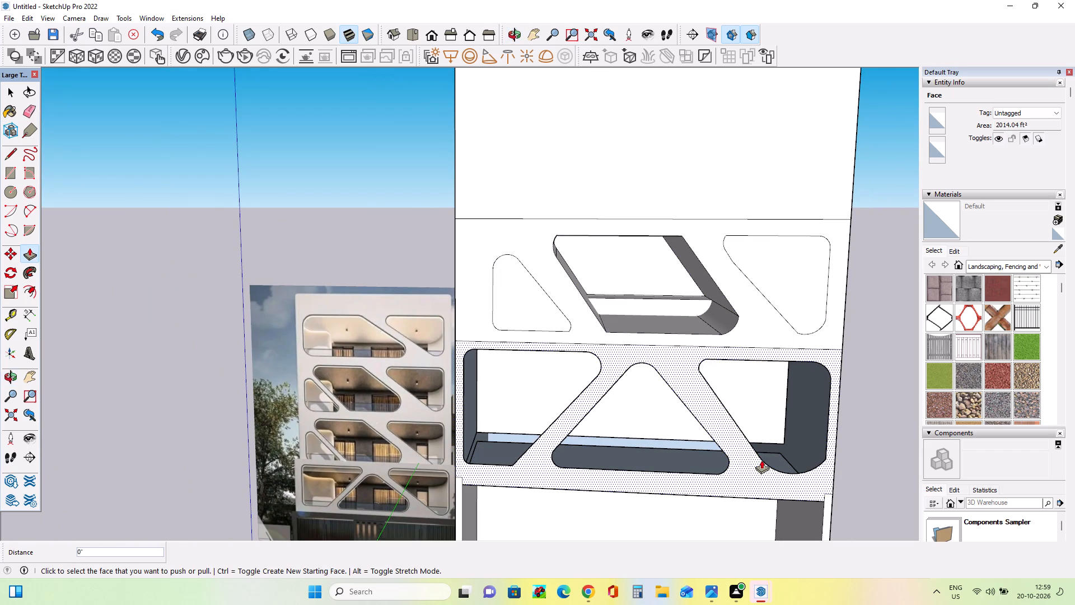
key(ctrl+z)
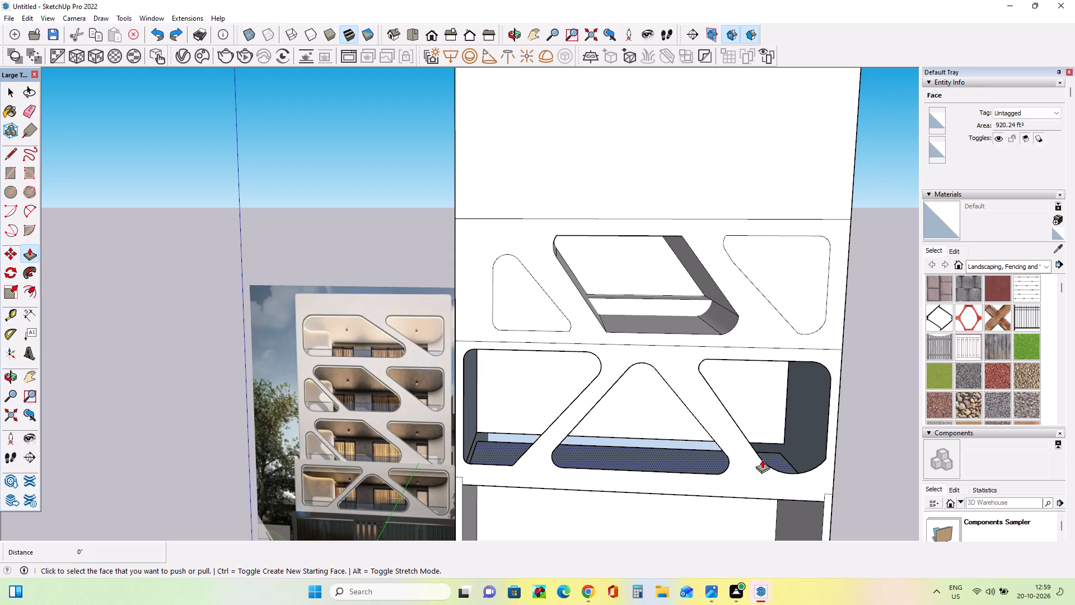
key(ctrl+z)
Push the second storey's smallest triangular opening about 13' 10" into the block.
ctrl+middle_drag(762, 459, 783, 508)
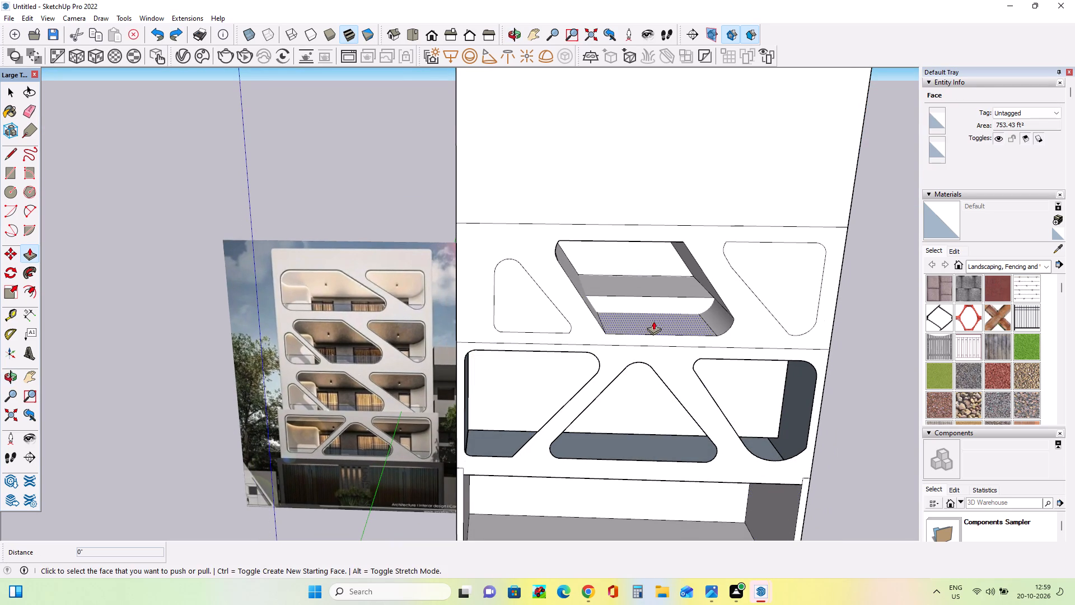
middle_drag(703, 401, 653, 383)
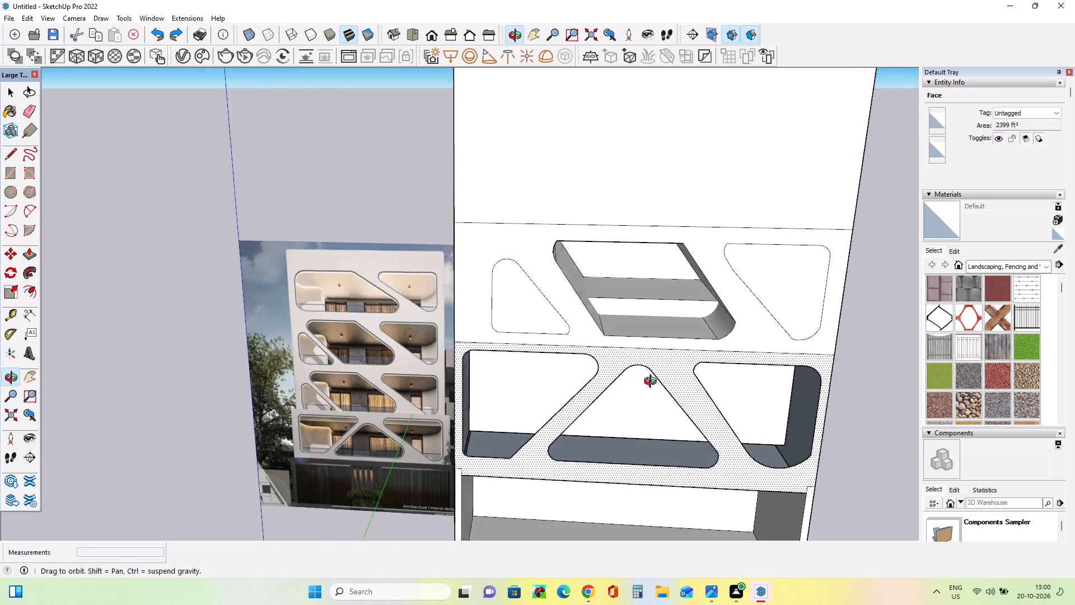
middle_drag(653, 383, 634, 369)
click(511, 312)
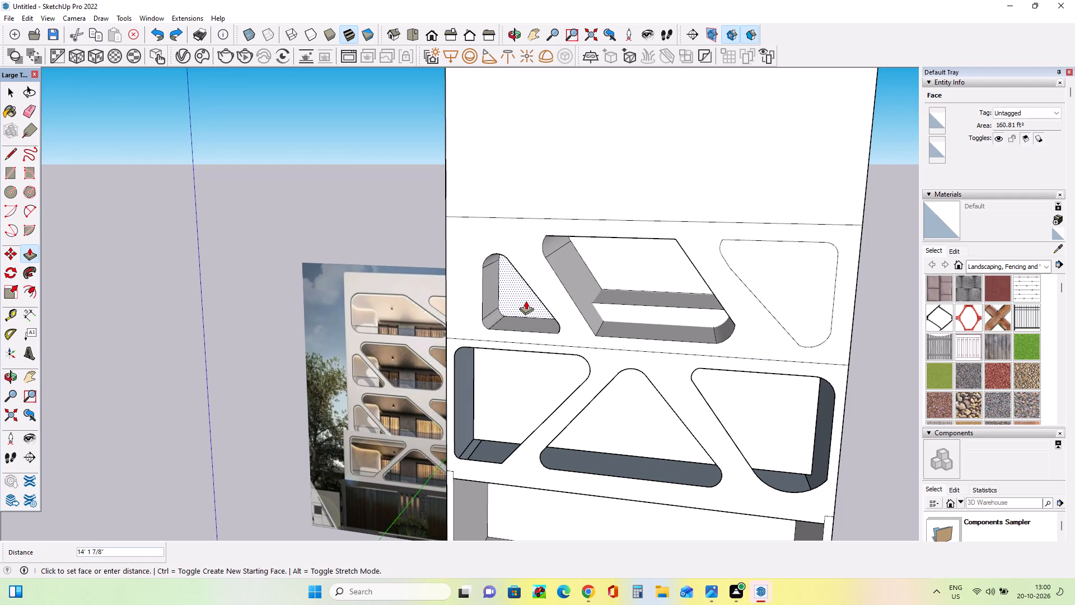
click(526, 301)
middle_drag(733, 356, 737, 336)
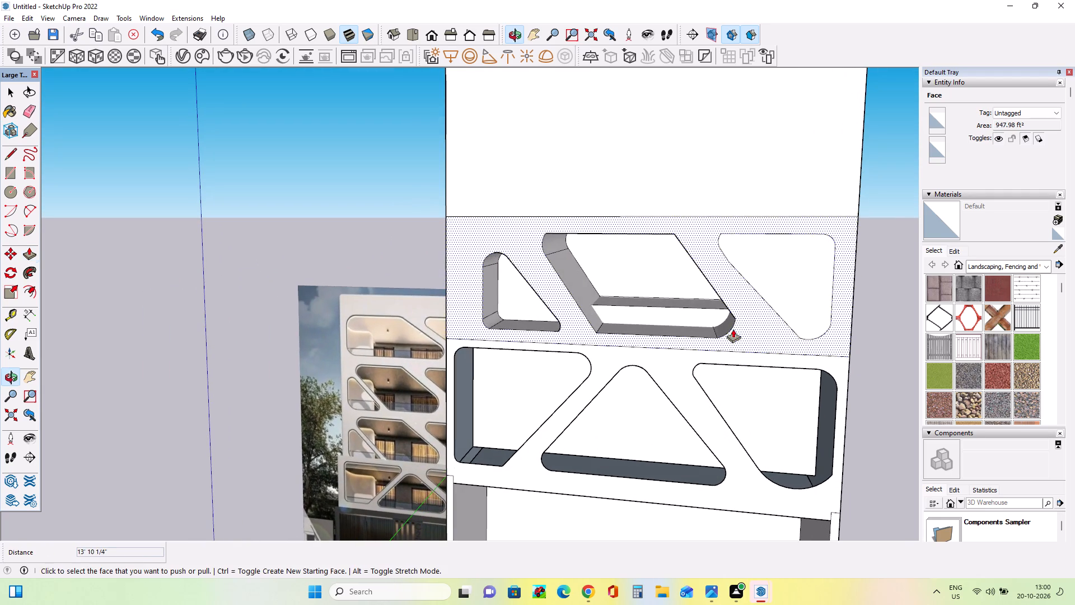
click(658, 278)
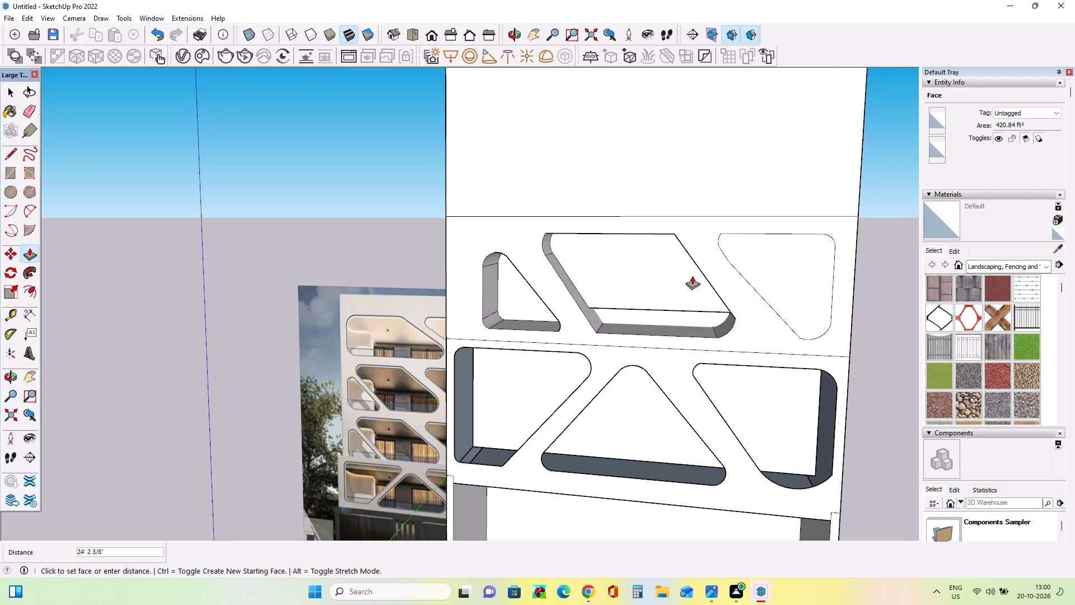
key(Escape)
Undo the raised block, the recesses and all second-storey opening outlines, back to the blank front face with its lower horizontal lines.
middle_drag(719, 359, 730, 361)
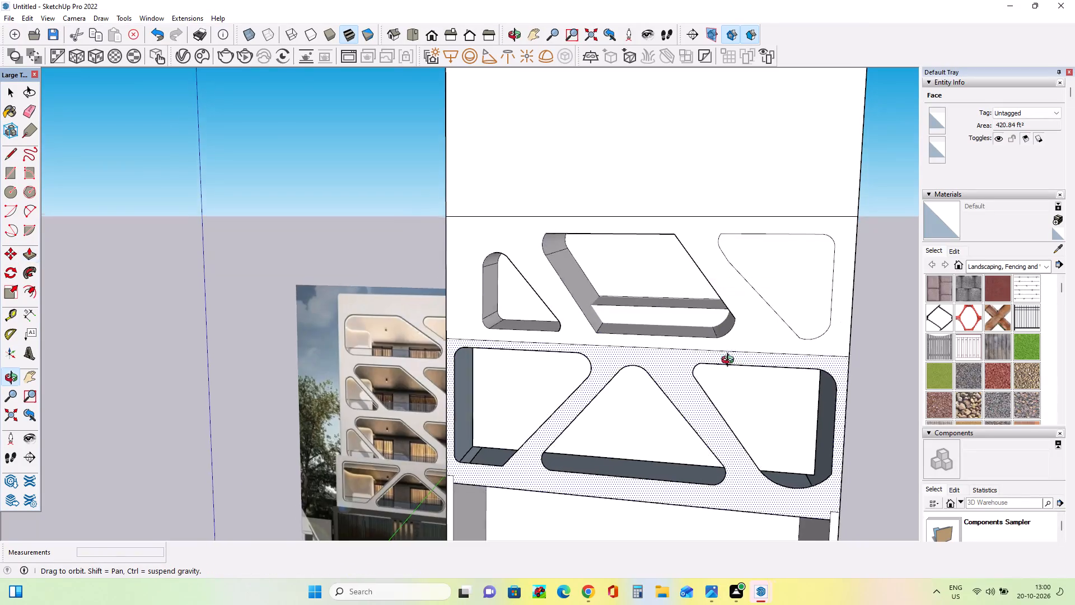
middle_drag(730, 361, 766, 353)
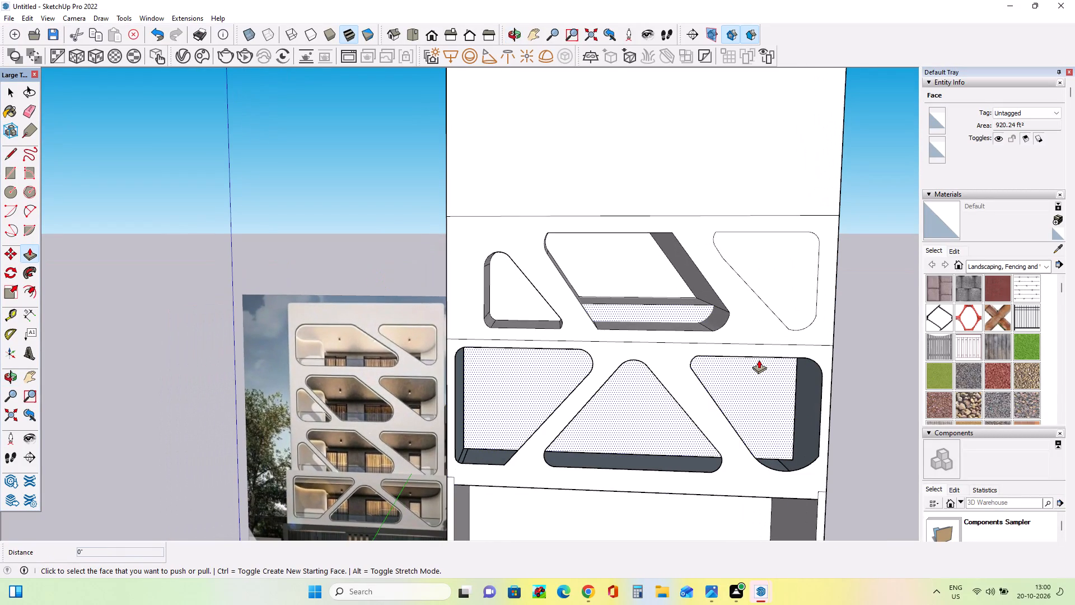
middle_drag(756, 365, 759, 375)
key(ctrl+z)
key(ctrl+z)
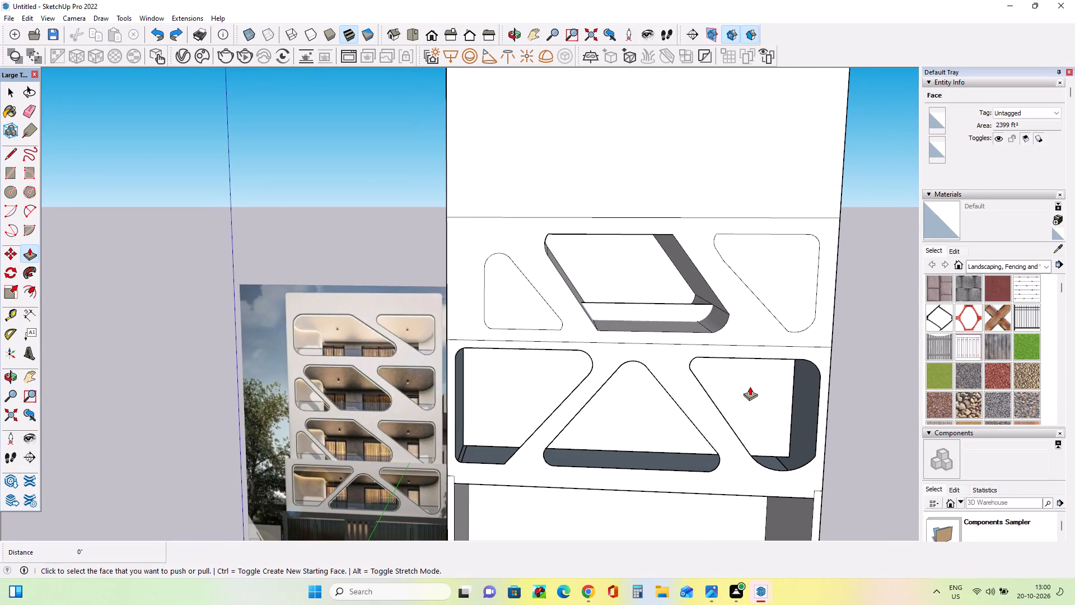
key(ctrl+z)
key(ctrl+z)
key(ctrl+z)
key(ctrl+z)
key(ctrl+z)
key(ctrl+z)
key(ctrl+z)
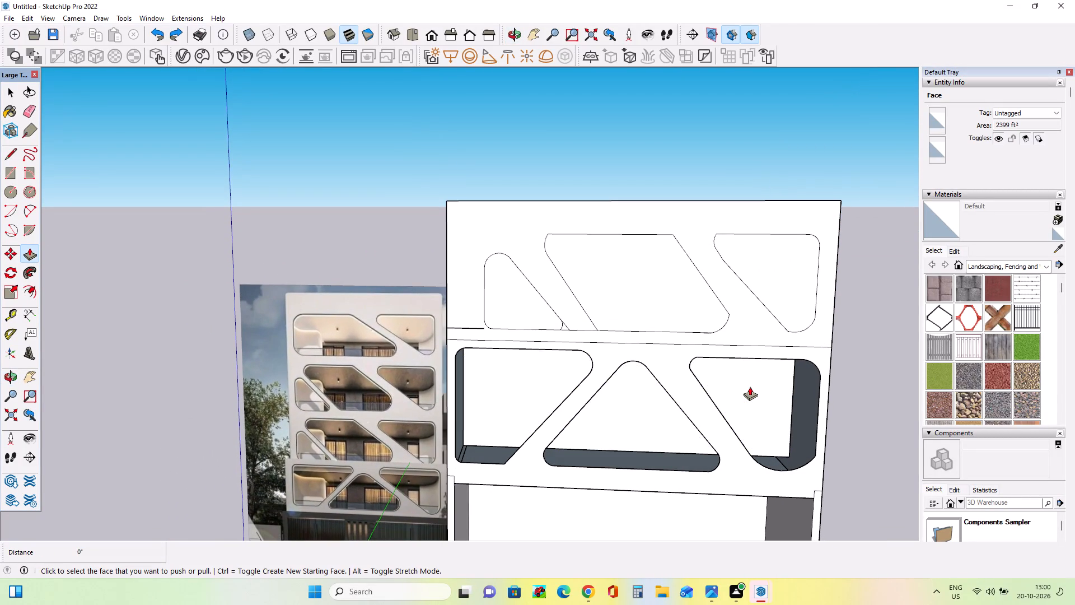
key(ctrl+z)
key(ctrl+z)
key(ctrl+z)
key(ctrl+z)
key(ctrl+z)
key(ctrl+z)
key(ctrl+z)
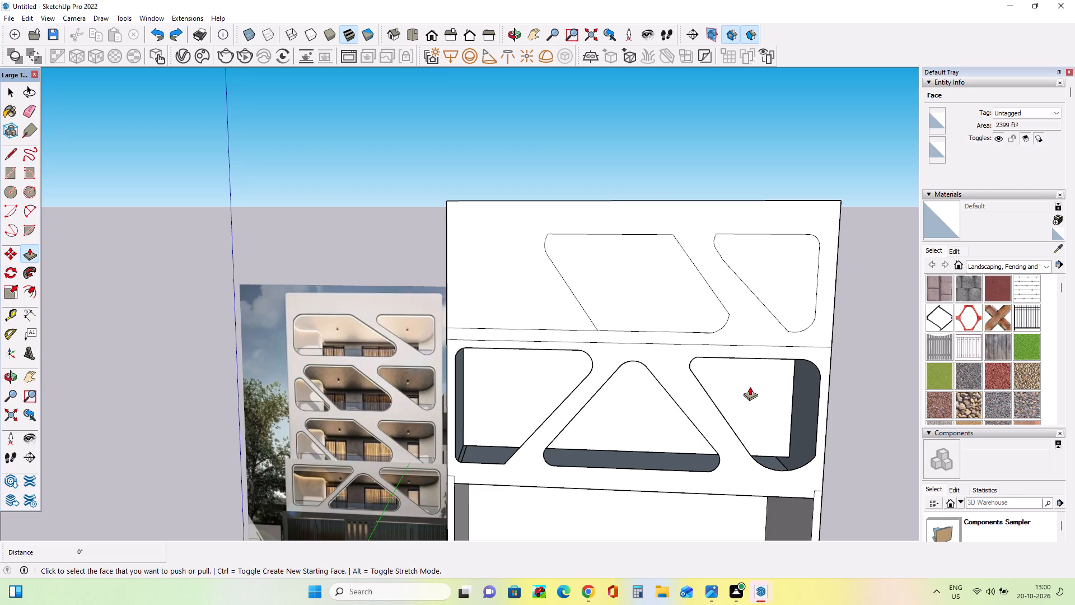
key(ctrl+z)
key(ctrl+z)
key(ctrl+z)
key(ctrl+z)
key(ctrl+z)
key(ctrl+z)
key(ctrl+z)
key(ctrl+z)
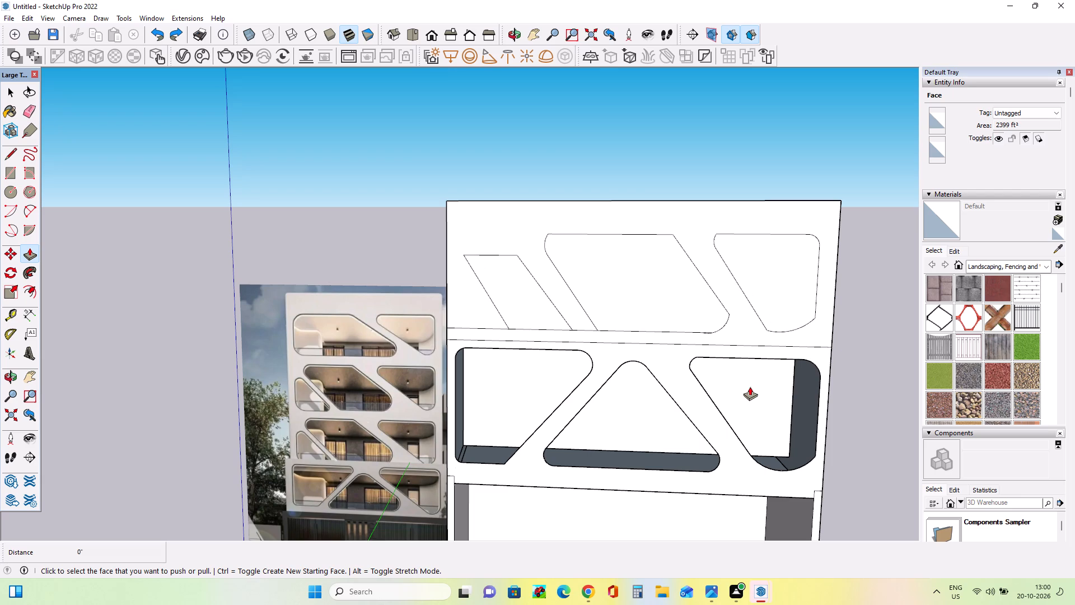
key(ctrl+z)
key(ctrl+z)
key(ctrl+z)
key(ctrl+z)
key(ctrl+z)
key(ctrl+z)
key(ctrl+z)
key(ctrl+z)
key(ctrl+z)
key(ctrl+z)
key(ctrl+z)
key(ctrl+z)
key(ctrl+z)
key(ctrl+z)
key(ctrl+z)
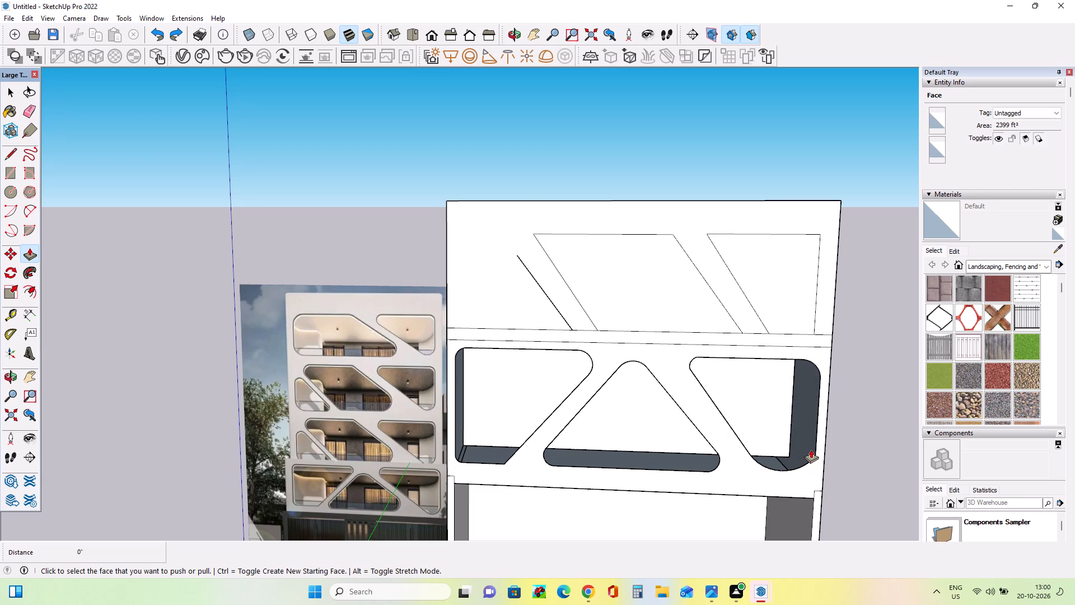
key(ctrl+z)
key(ctrl+z)
key(ctrl+z)
key(ctrl+z)
key(ctrl+z)
key(ctrl+z)
key(ctrl+z)
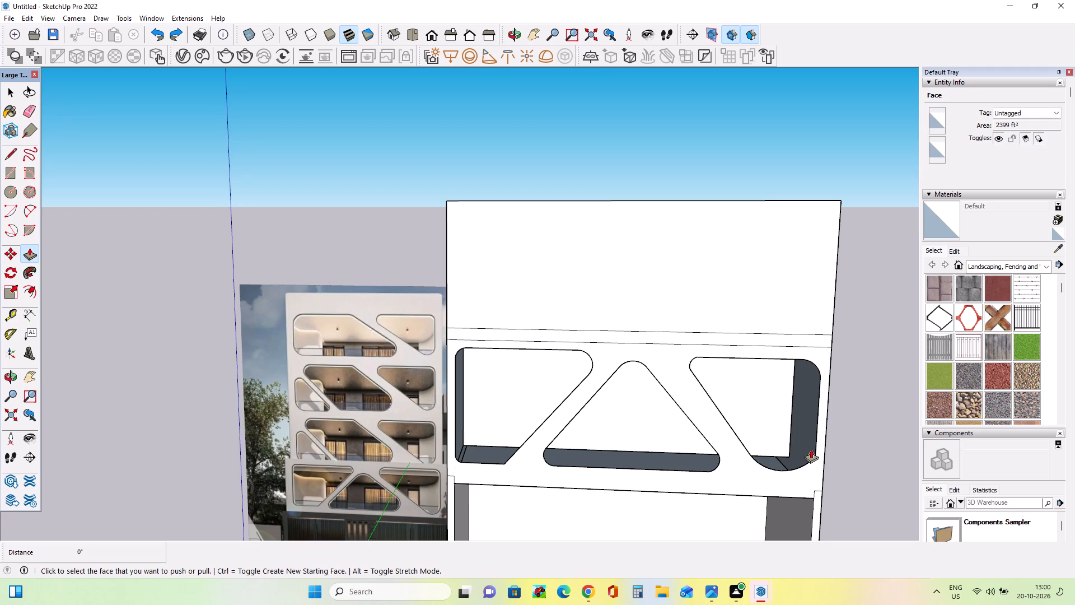
Offset the outline of the blank second-storey front face inward to form a narrow border.
middle_drag(802, 451, 862, 434)
middle_drag(809, 425, 716, 452)
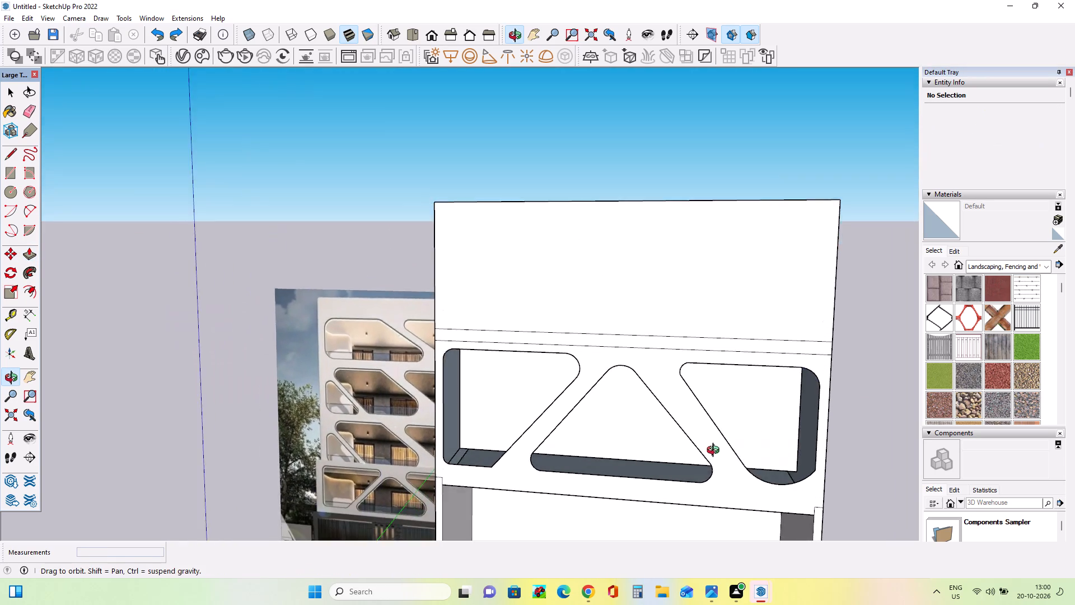
middle_drag(716, 452, 779, 436)
scroll(571, 396, down, 3)
middle_drag(603, 462, 613, 476)
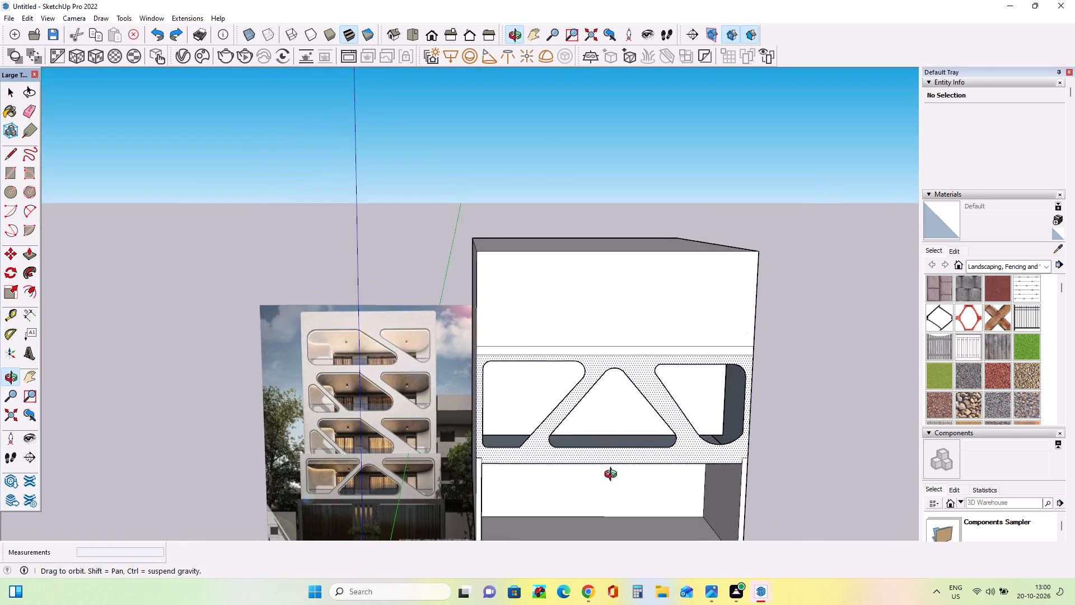
middle_drag(613, 476, 550, 346)
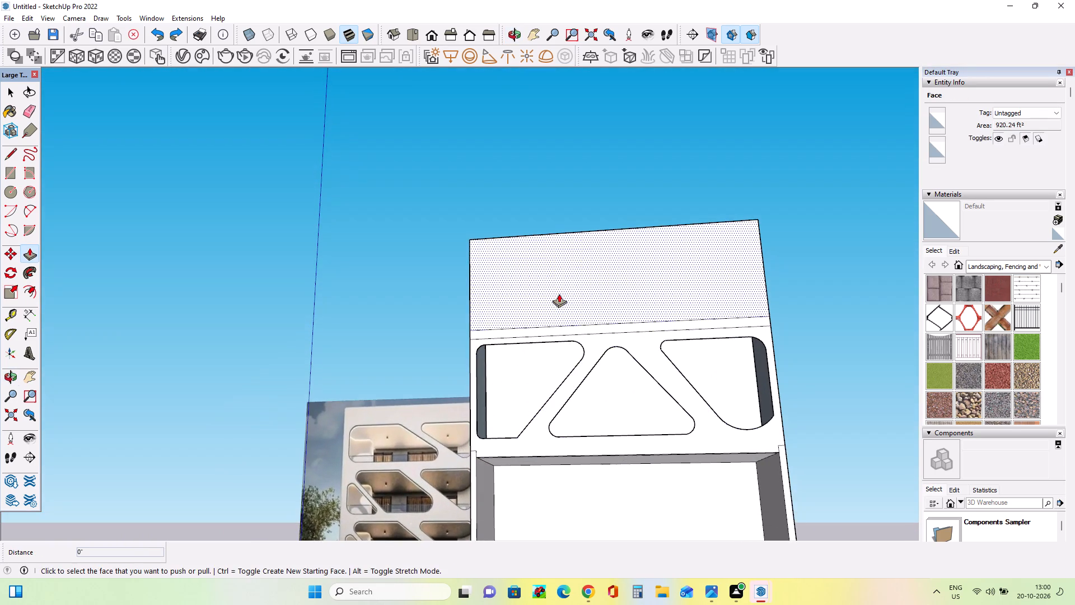
middle_drag(628, 480, 660, 495)
middle_drag(676, 458, 683, 514)
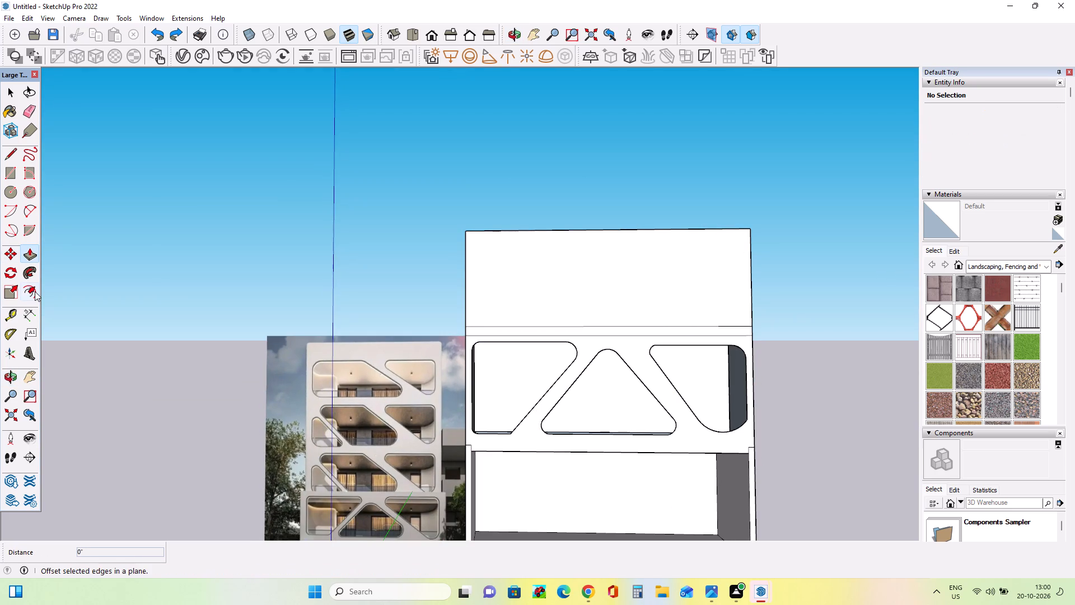
click(35, 291)
click(591, 305)
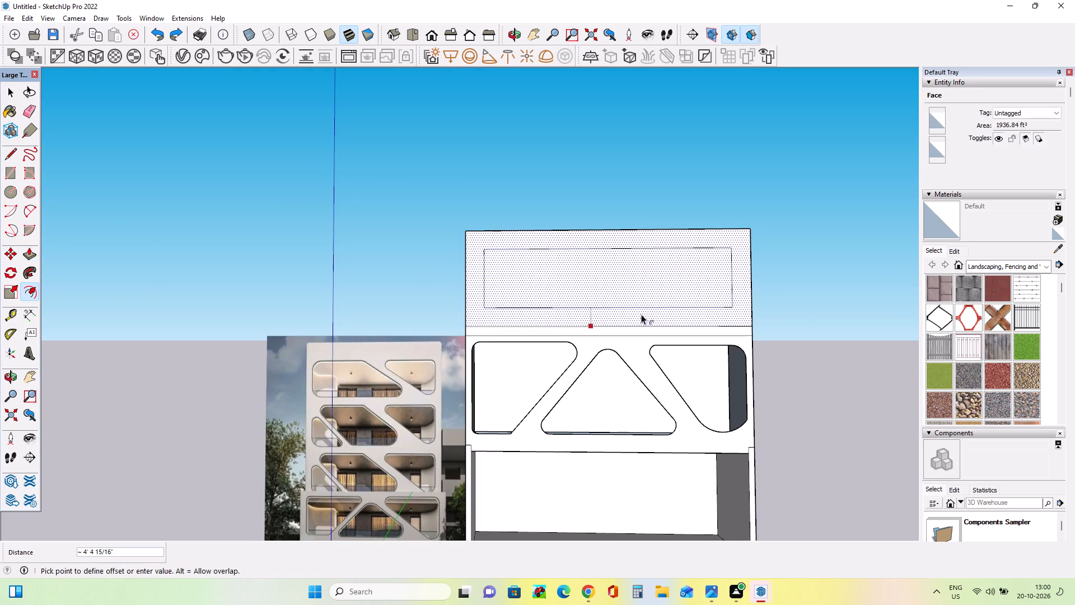
click(645, 322)
Push the face inside the second-storey border about 23' into the block to hollow out the storey.
middle_drag(688, 399, 705, 466)
middle_drag(660, 450, 647, 456)
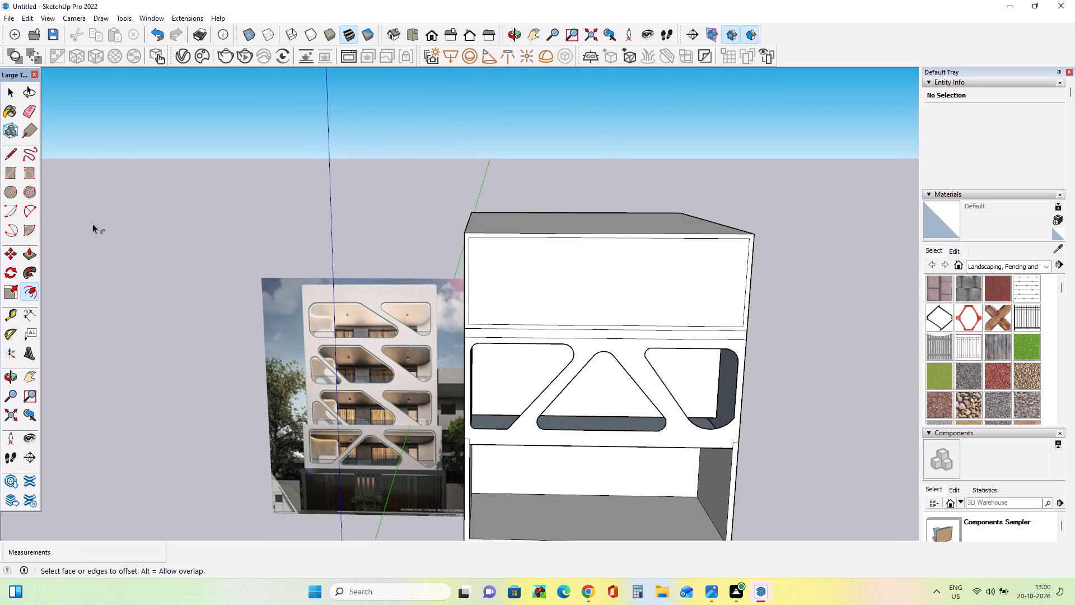
click(33, 248)
click(549, 287)
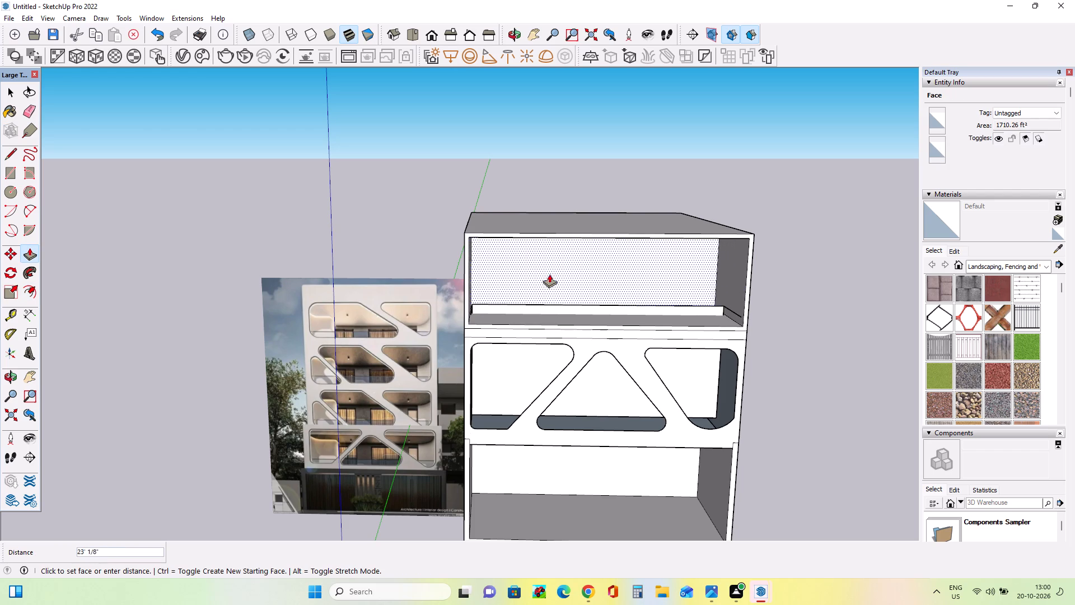
click(549, 277)
middle_drag(606, 357, 443, 350)
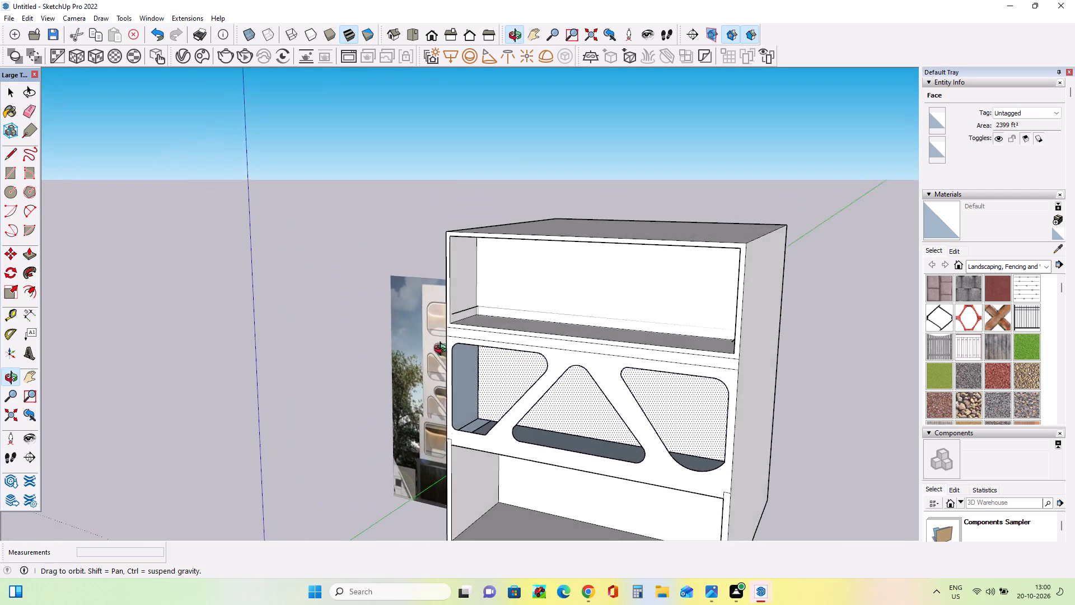
Erase the stray edge on each of the two side walls inside the hollowed second storey.
middle_drag(443, 350, 511, 364)
scroll(472, 287, up, 8)
middle_drag(446, 357, 414, 370)
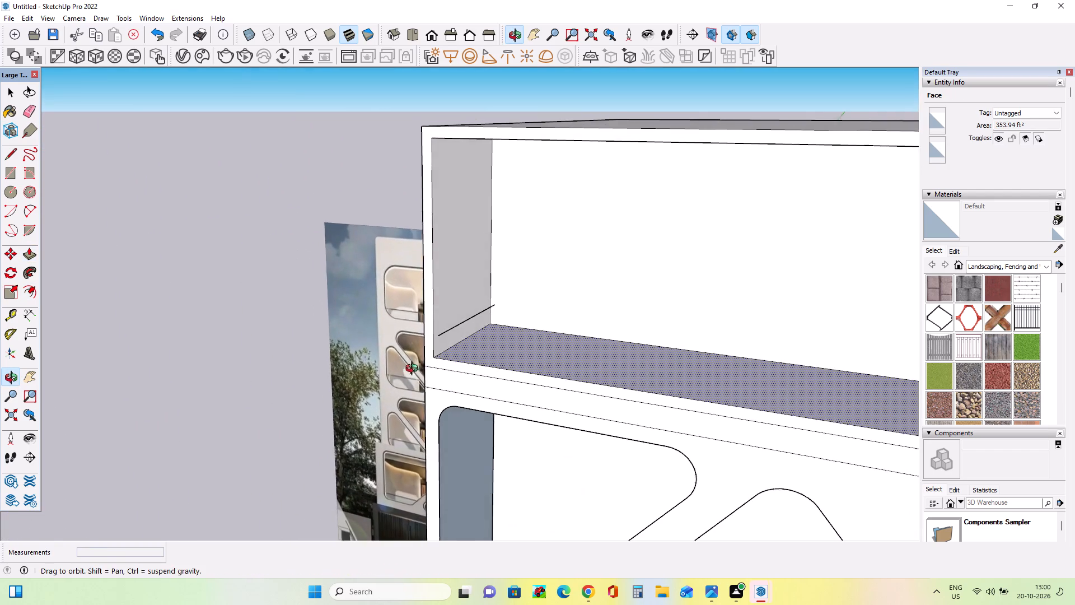
middle_drag(414, 370, 419, 388)
click(29, 110)
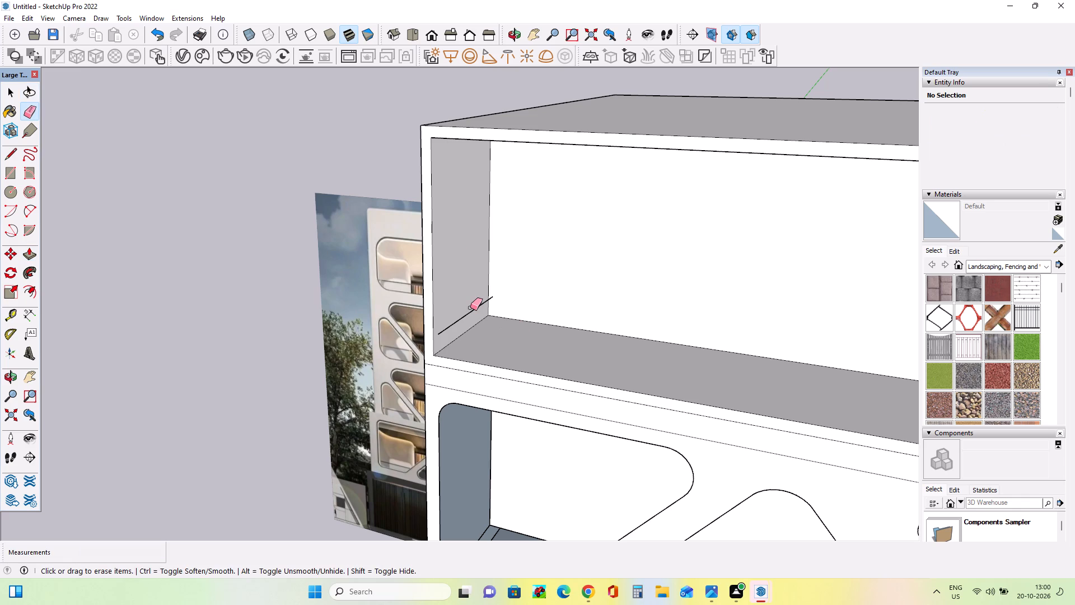
click(470, 311)
scroll(472, 317, down, 12)
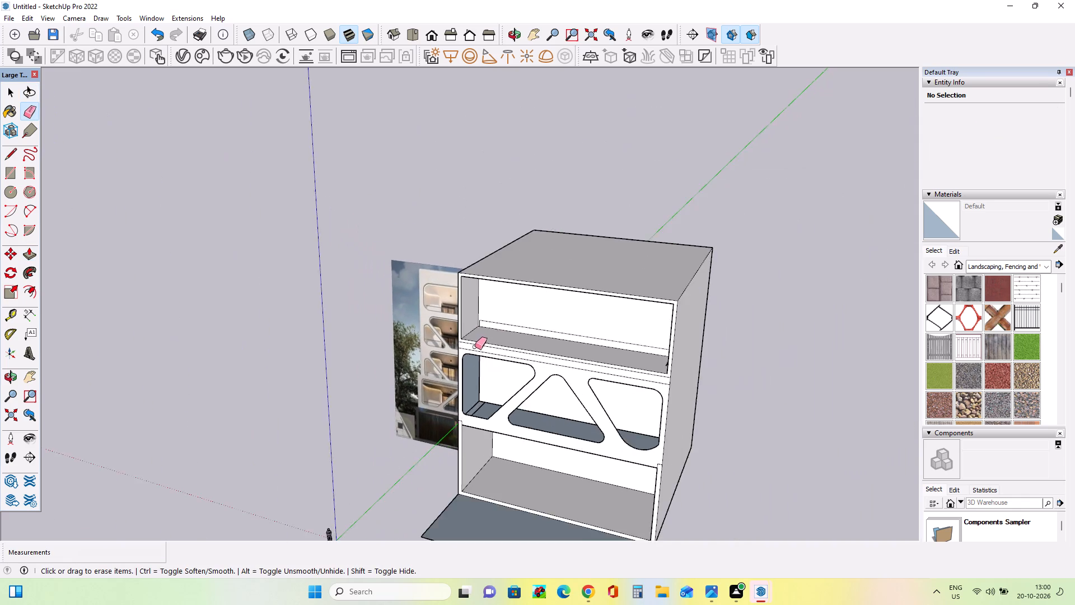
scroll(497, 385, up, 1)
middle_drag(497, 387, 741, 339)
scroll(678, 297, up, 2)
scroll(675, 301, down, 1)
scroll(674, 302, up, 9)
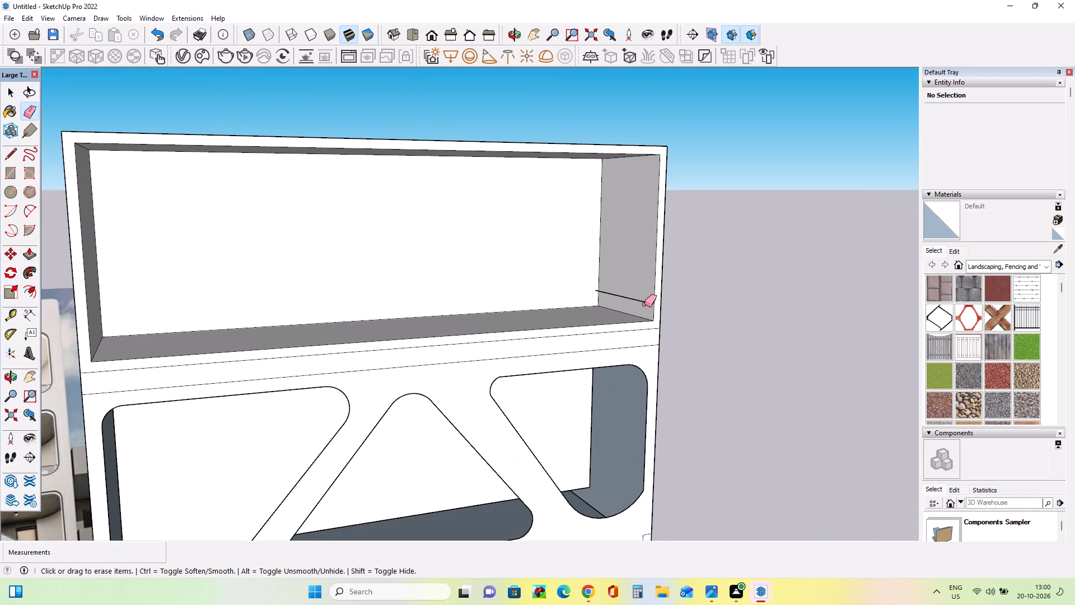
click(645, 300)
Push the second-storey recess's back wall deeper into the block, leaving the low strip along its bottom as a ledge.
scroll(694, 338, down, 7)
scroll(711, 380, up, 1)
middle_drag(702, 384, 549, 389)
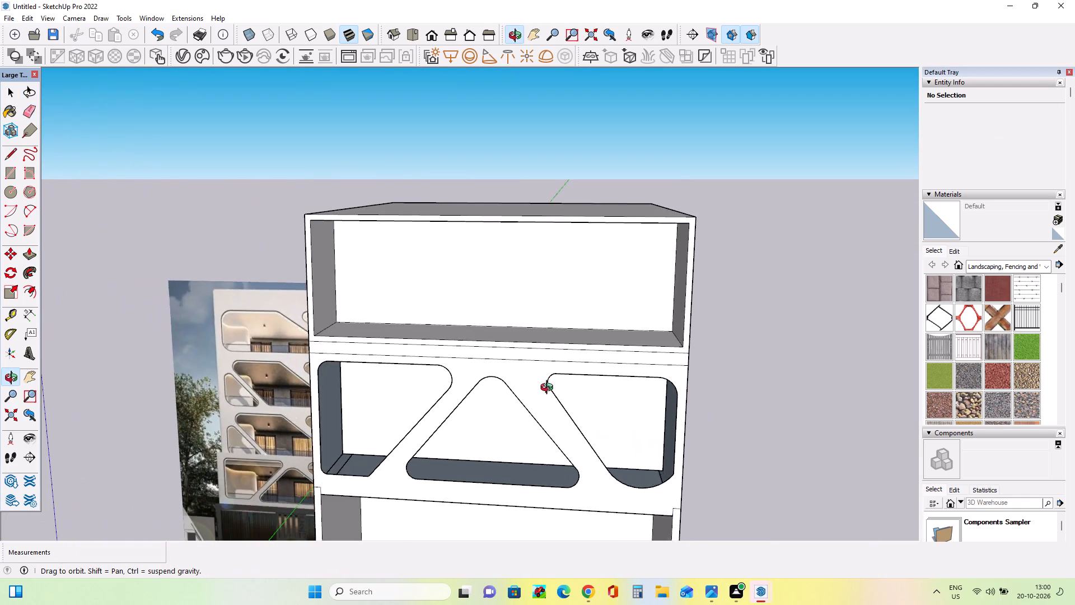
middle_drag(549, 389, 587, 379)
scroll(587, 380, down, 4)
middle_drag(627, 400, 574, 399)
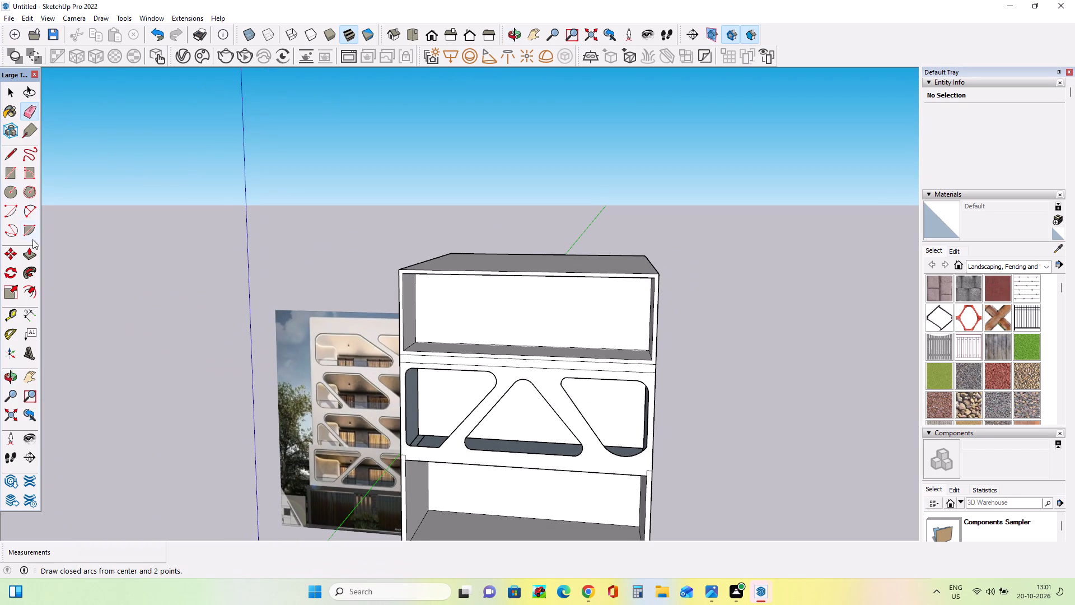
click(30, 253)
click(466, 318)
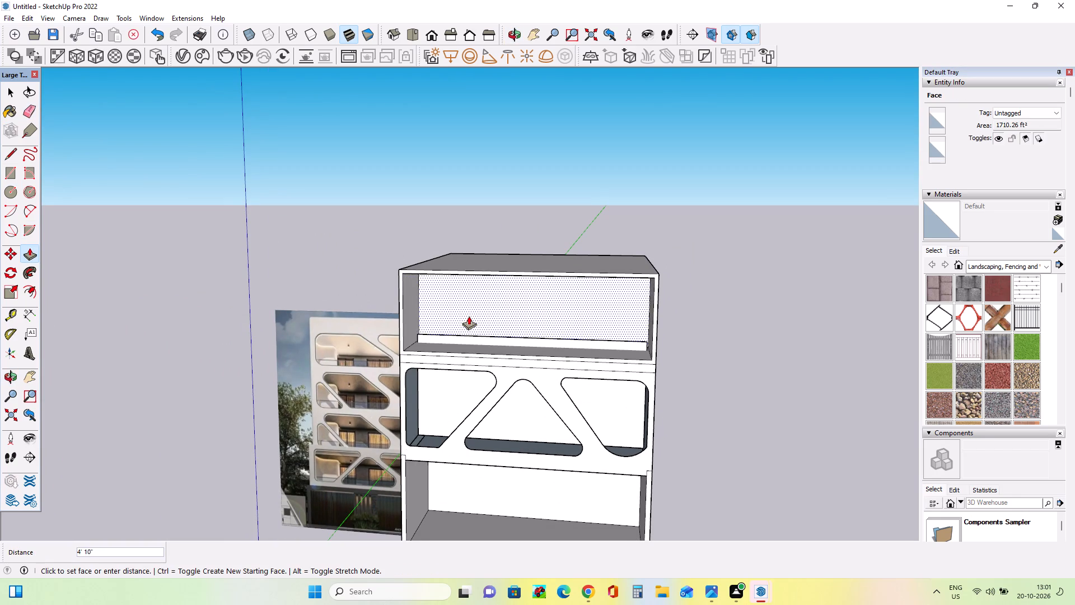
click(470, 312)
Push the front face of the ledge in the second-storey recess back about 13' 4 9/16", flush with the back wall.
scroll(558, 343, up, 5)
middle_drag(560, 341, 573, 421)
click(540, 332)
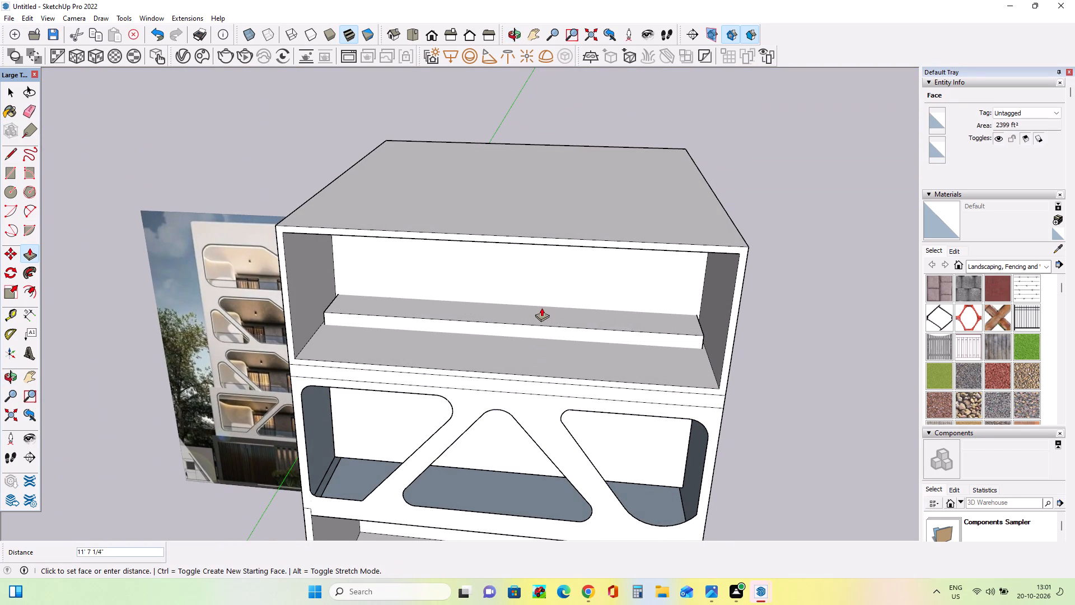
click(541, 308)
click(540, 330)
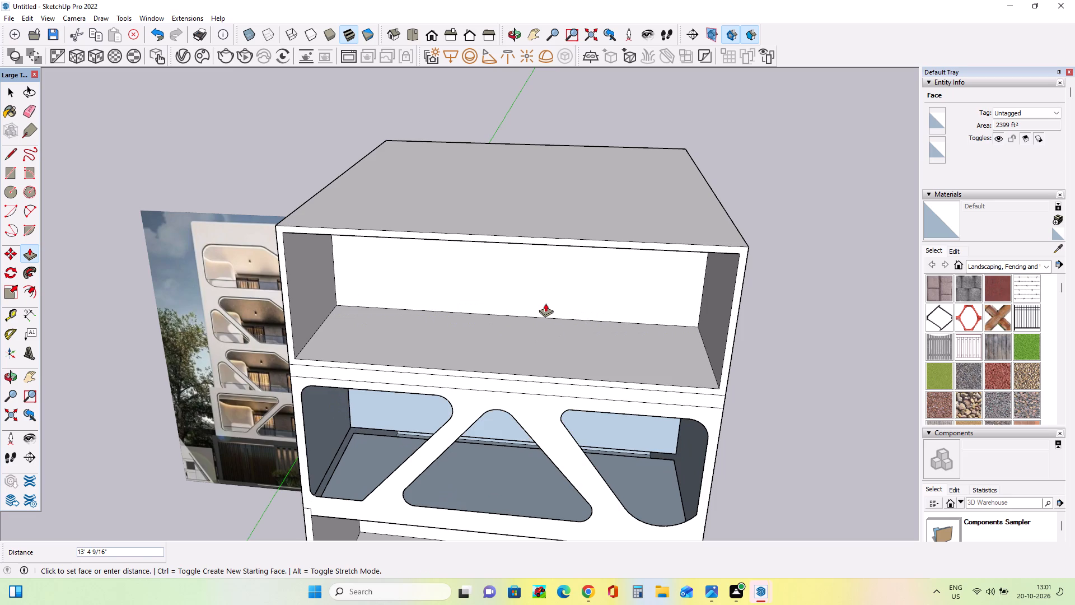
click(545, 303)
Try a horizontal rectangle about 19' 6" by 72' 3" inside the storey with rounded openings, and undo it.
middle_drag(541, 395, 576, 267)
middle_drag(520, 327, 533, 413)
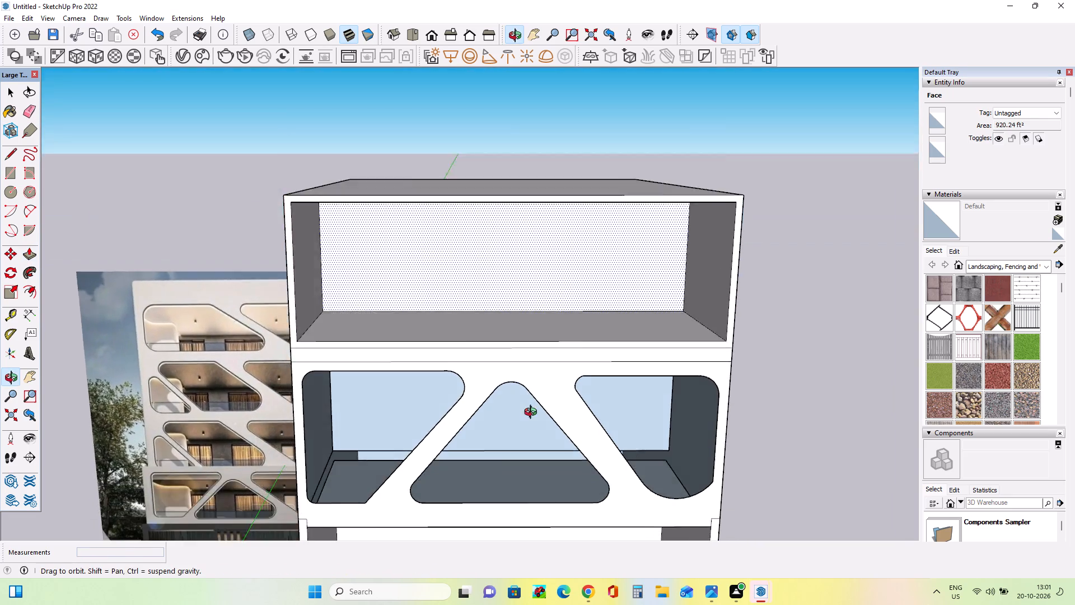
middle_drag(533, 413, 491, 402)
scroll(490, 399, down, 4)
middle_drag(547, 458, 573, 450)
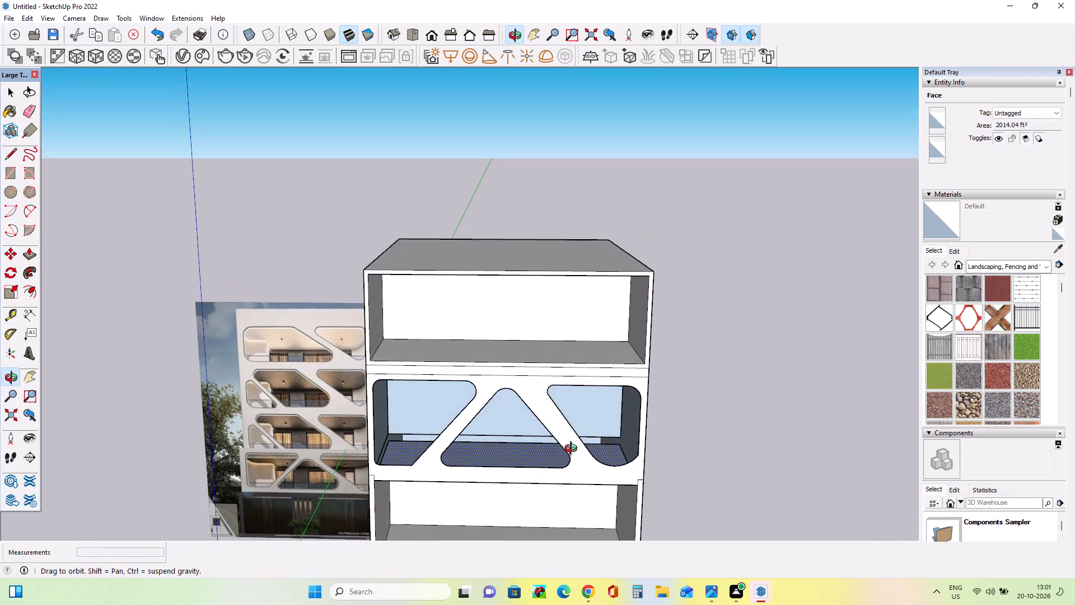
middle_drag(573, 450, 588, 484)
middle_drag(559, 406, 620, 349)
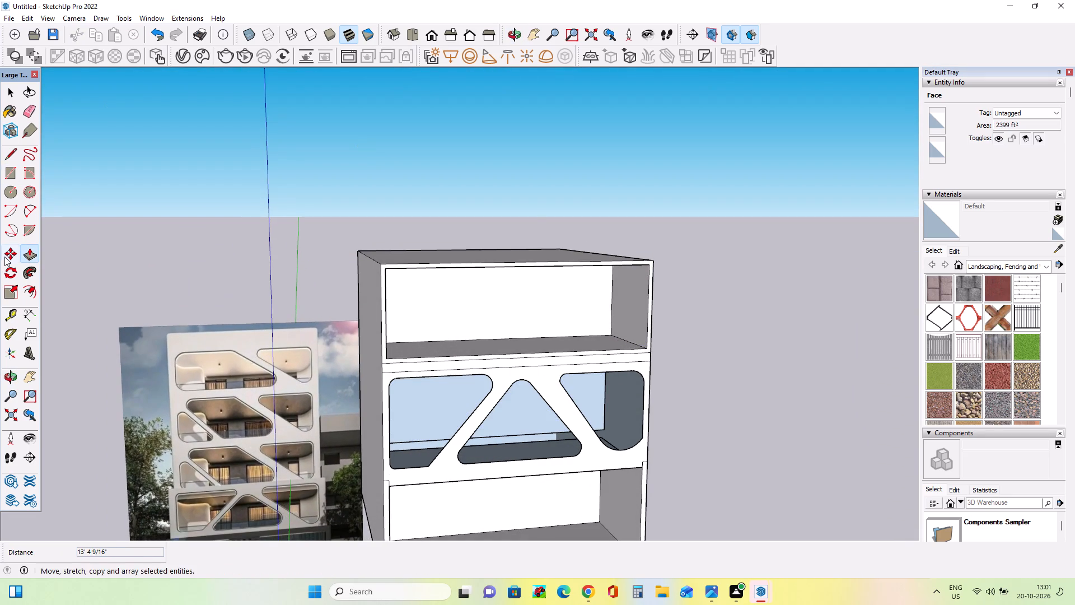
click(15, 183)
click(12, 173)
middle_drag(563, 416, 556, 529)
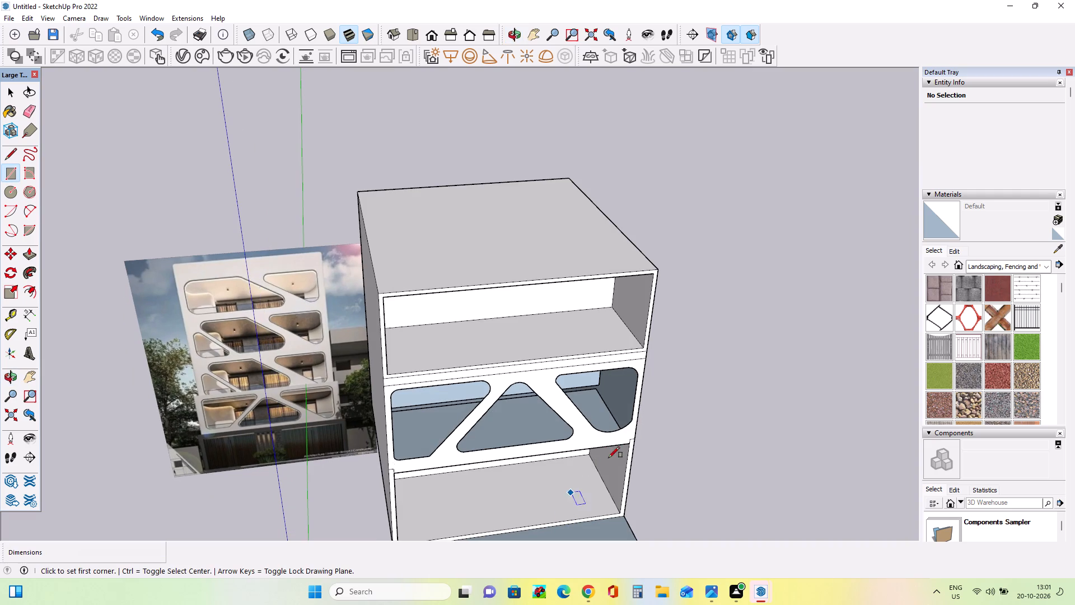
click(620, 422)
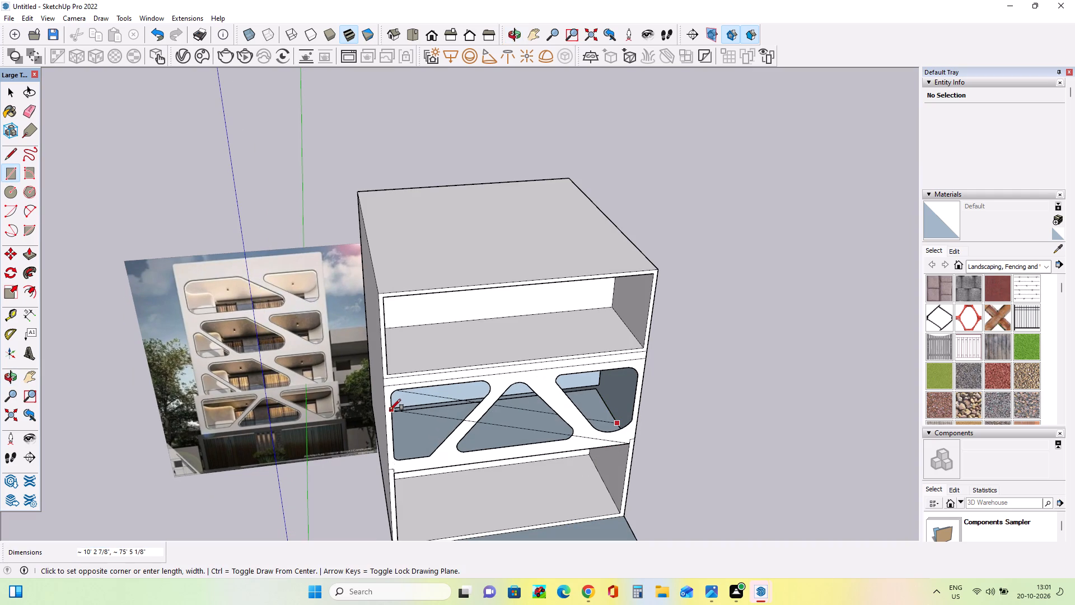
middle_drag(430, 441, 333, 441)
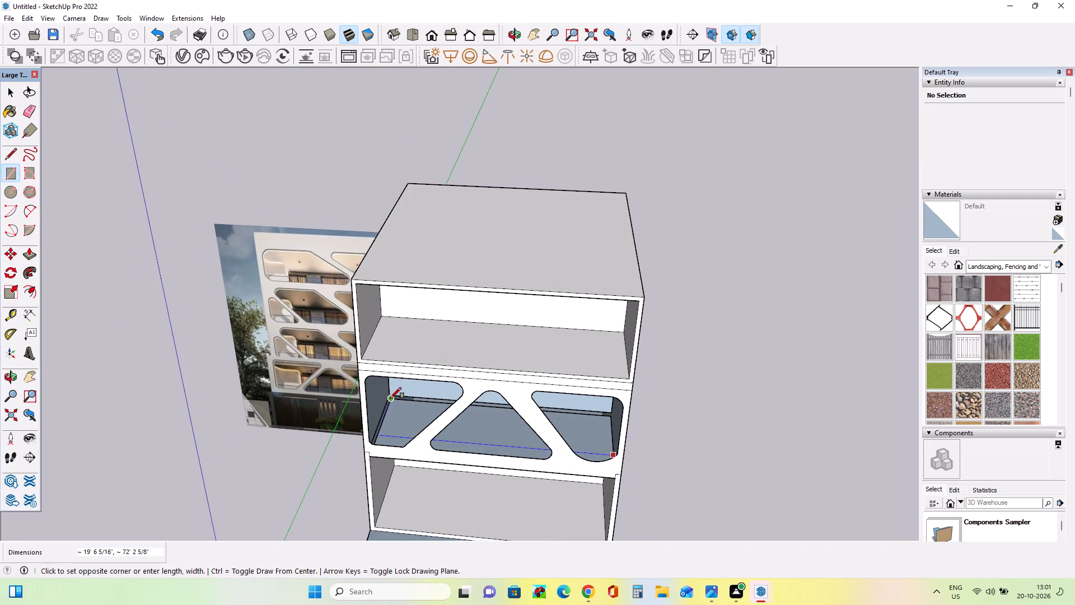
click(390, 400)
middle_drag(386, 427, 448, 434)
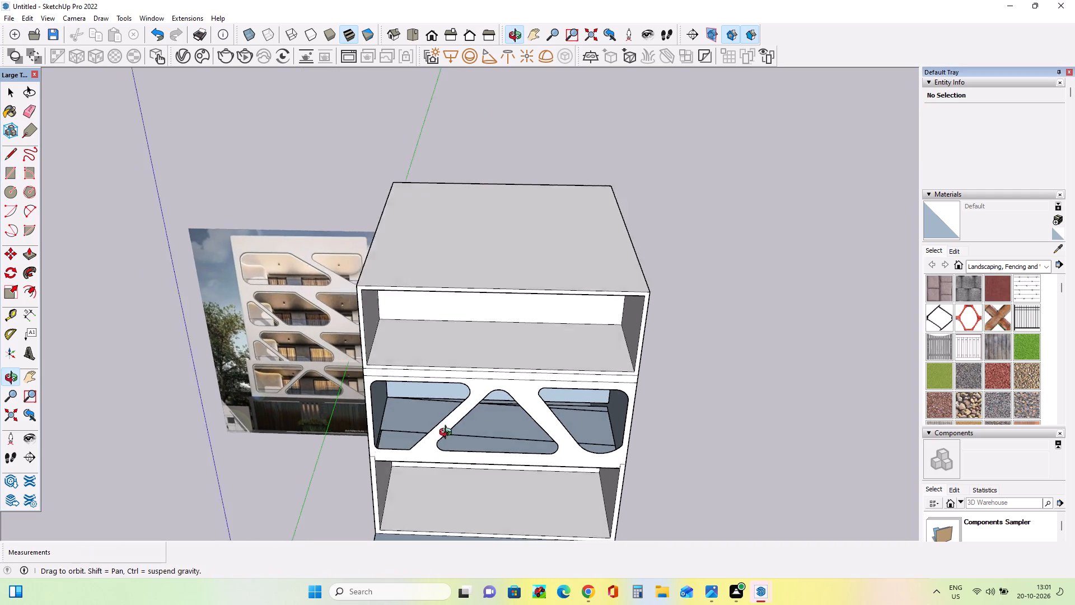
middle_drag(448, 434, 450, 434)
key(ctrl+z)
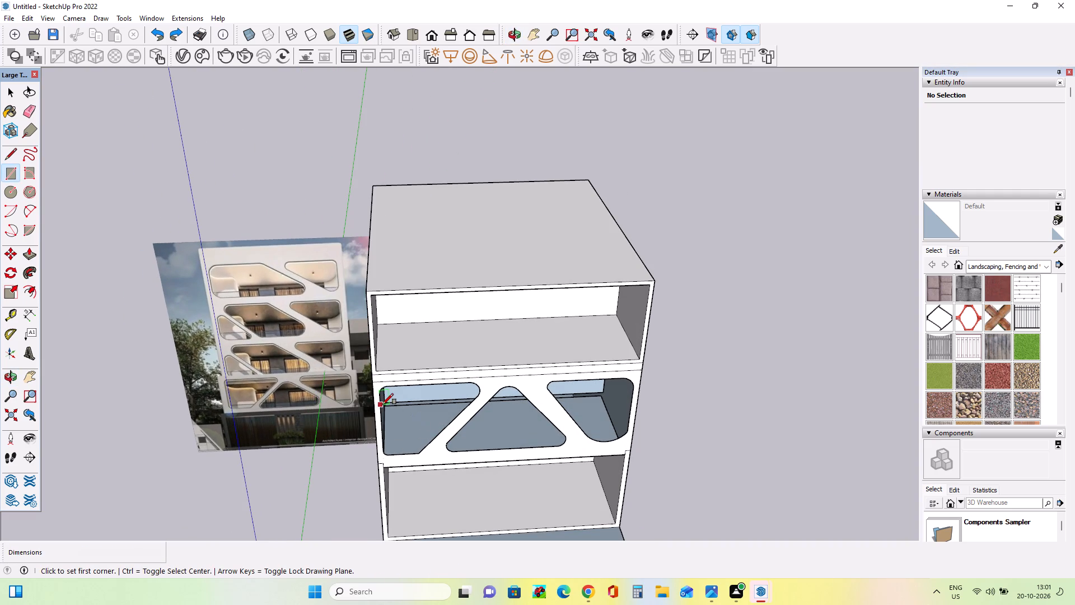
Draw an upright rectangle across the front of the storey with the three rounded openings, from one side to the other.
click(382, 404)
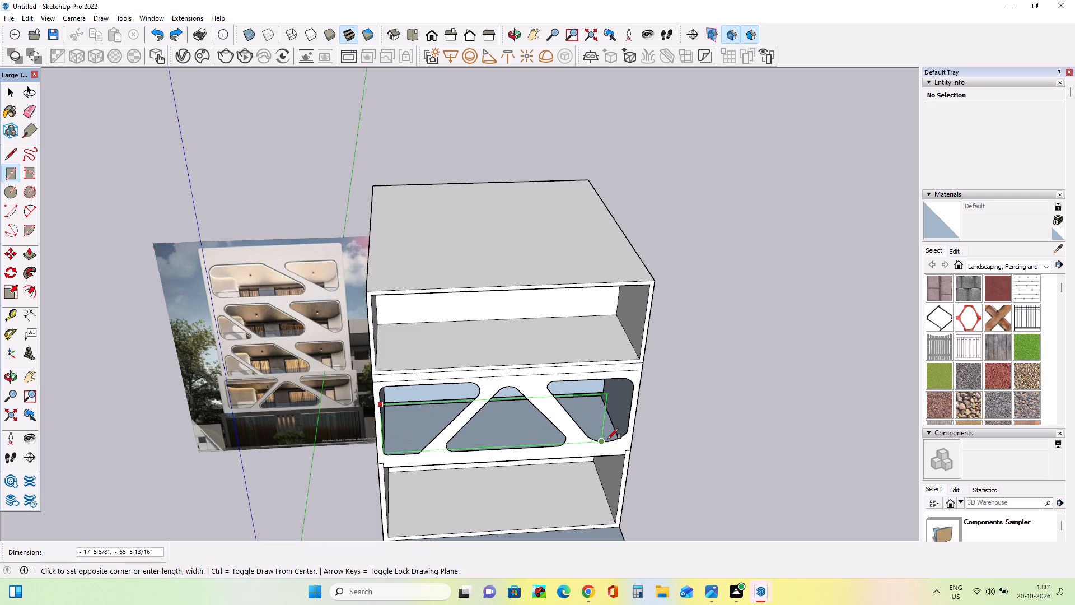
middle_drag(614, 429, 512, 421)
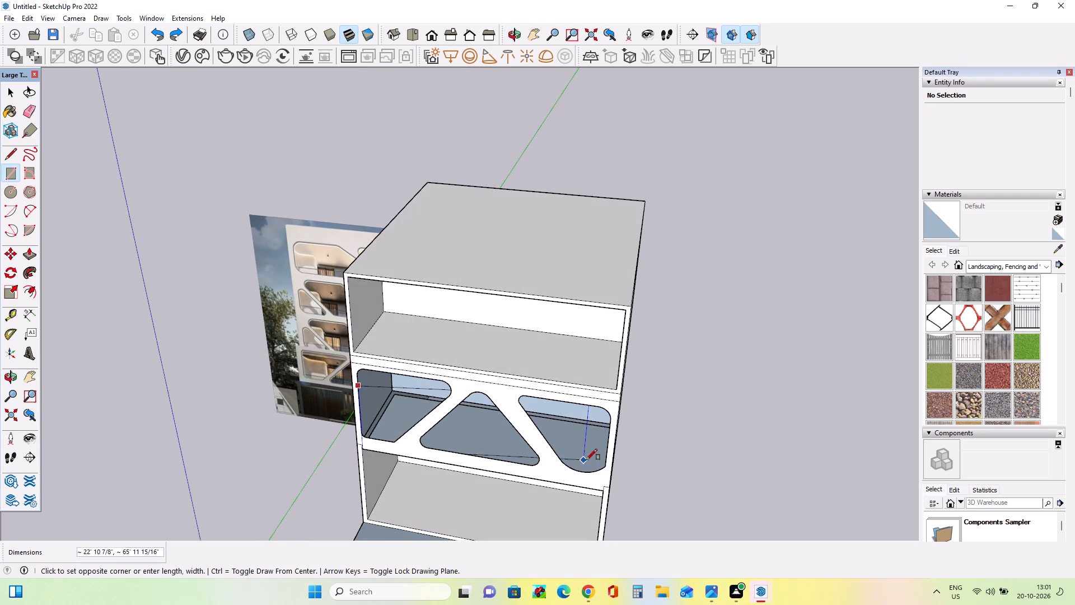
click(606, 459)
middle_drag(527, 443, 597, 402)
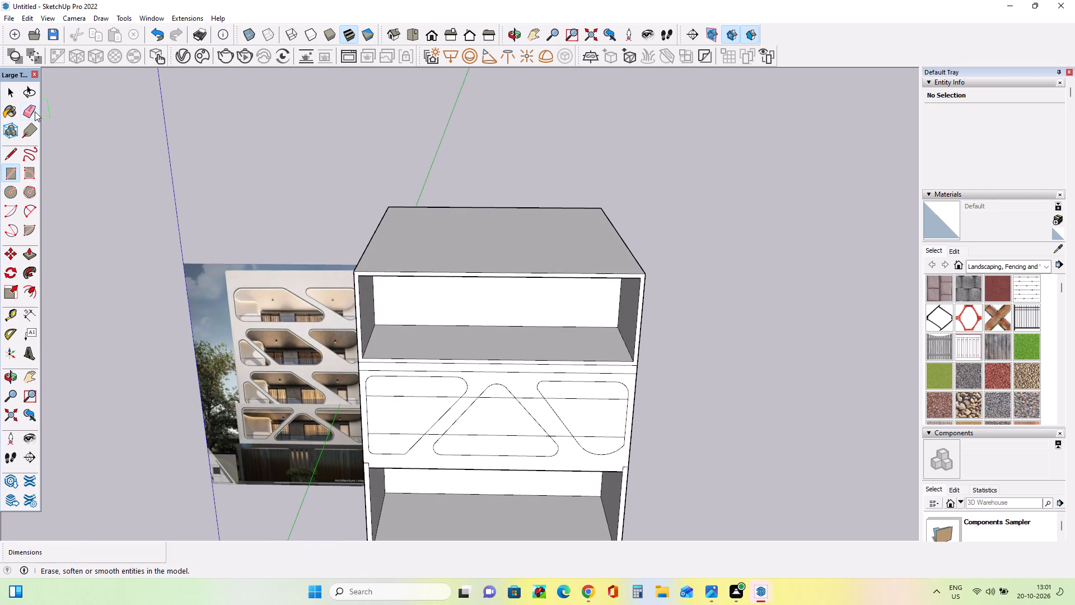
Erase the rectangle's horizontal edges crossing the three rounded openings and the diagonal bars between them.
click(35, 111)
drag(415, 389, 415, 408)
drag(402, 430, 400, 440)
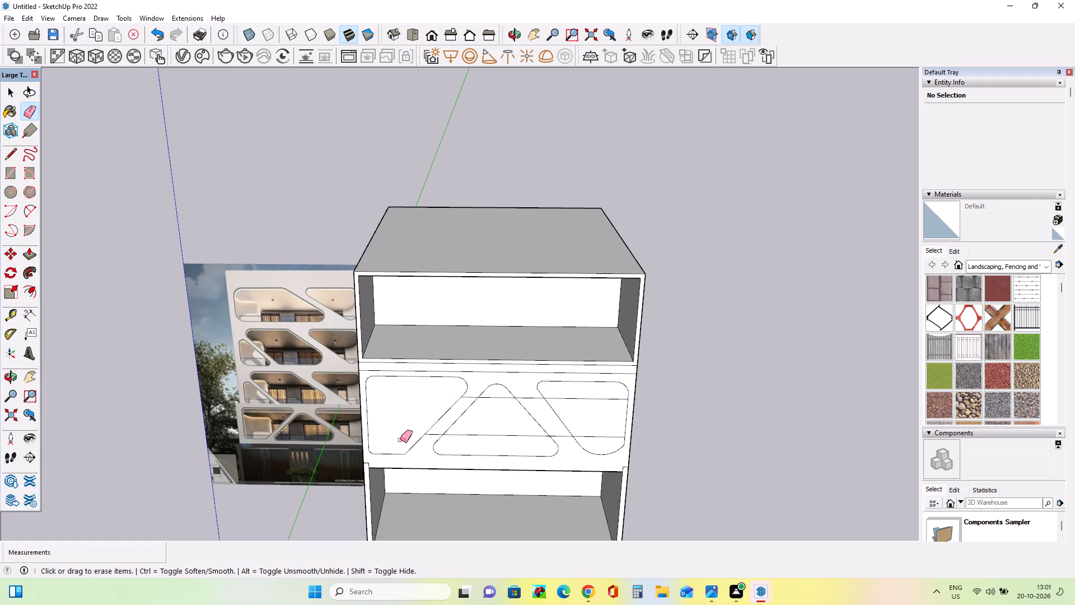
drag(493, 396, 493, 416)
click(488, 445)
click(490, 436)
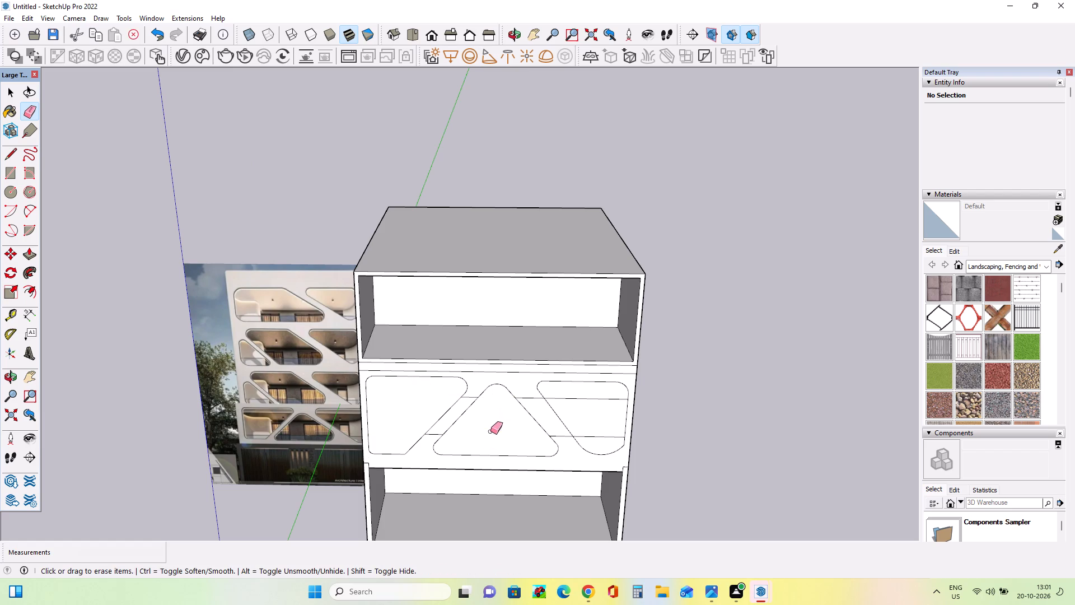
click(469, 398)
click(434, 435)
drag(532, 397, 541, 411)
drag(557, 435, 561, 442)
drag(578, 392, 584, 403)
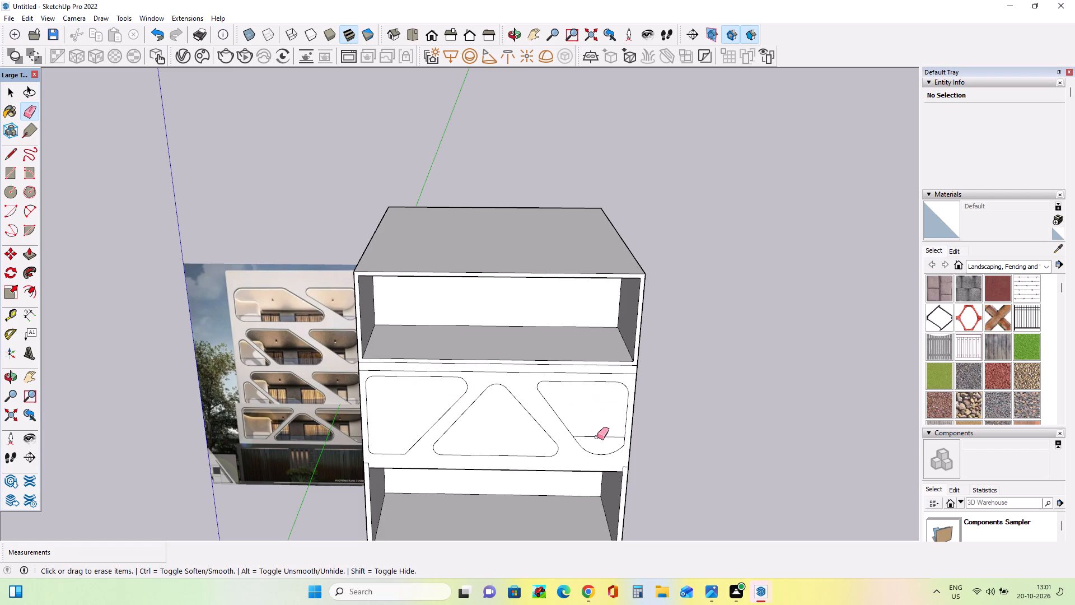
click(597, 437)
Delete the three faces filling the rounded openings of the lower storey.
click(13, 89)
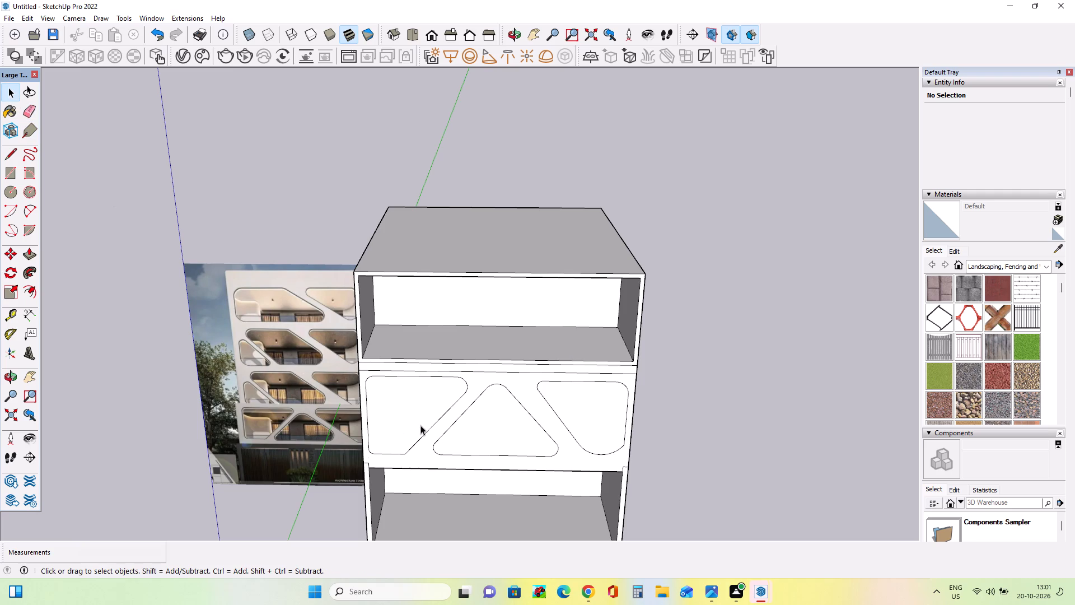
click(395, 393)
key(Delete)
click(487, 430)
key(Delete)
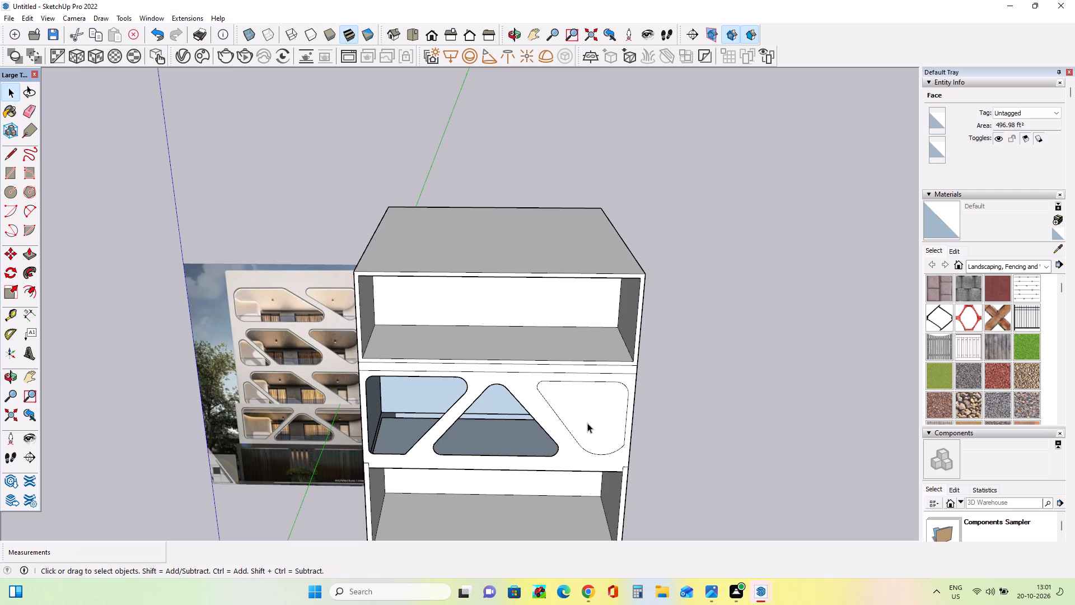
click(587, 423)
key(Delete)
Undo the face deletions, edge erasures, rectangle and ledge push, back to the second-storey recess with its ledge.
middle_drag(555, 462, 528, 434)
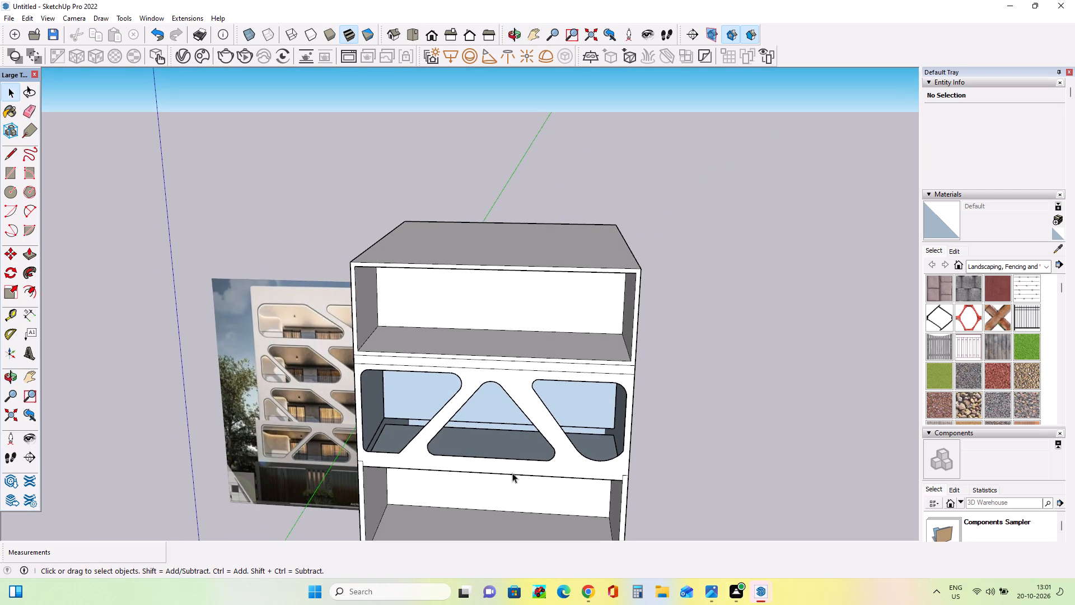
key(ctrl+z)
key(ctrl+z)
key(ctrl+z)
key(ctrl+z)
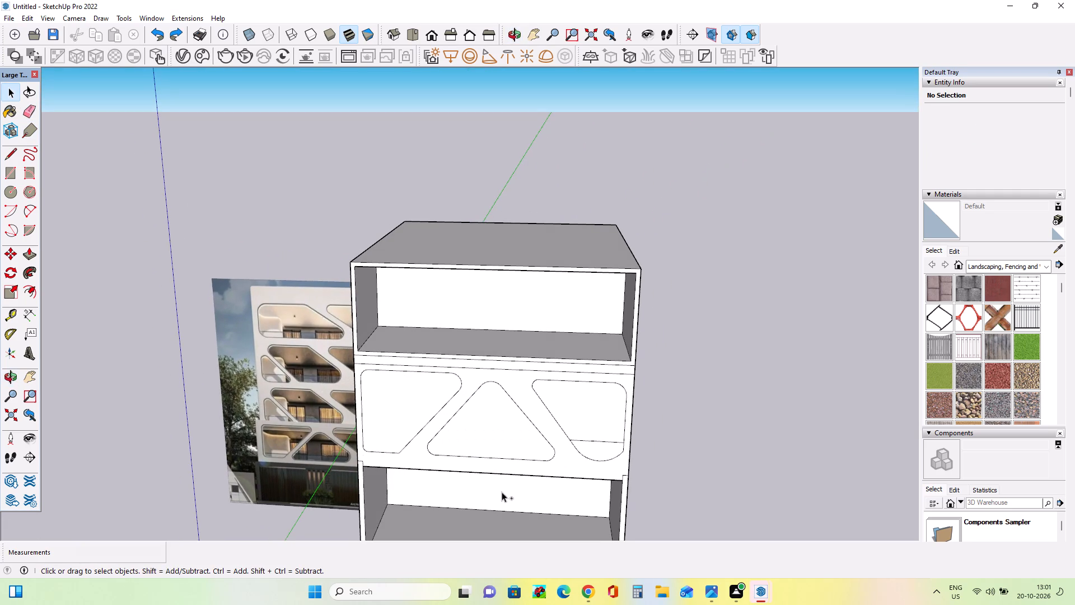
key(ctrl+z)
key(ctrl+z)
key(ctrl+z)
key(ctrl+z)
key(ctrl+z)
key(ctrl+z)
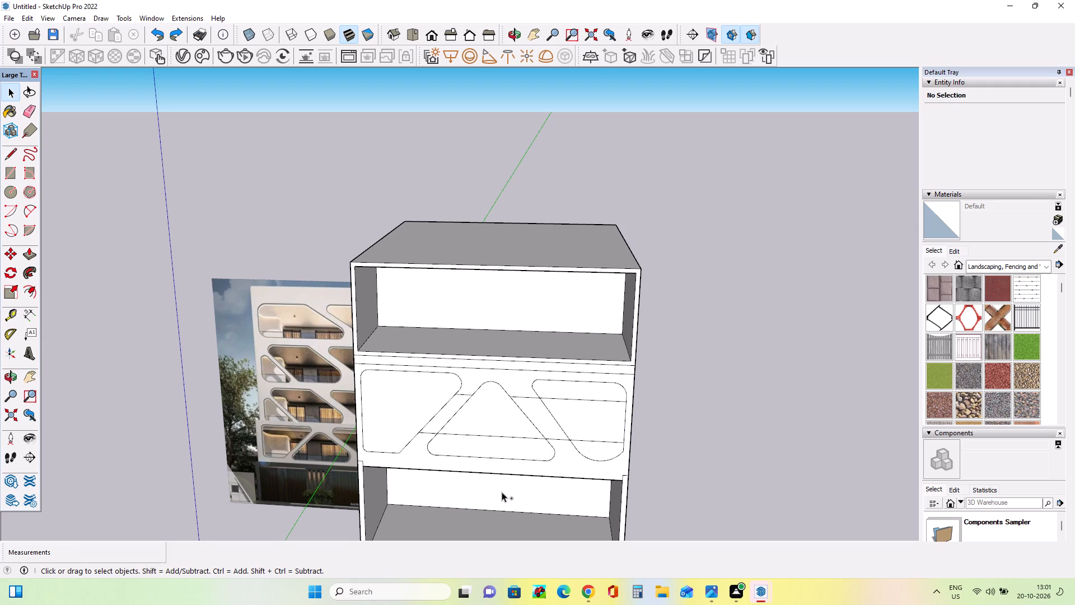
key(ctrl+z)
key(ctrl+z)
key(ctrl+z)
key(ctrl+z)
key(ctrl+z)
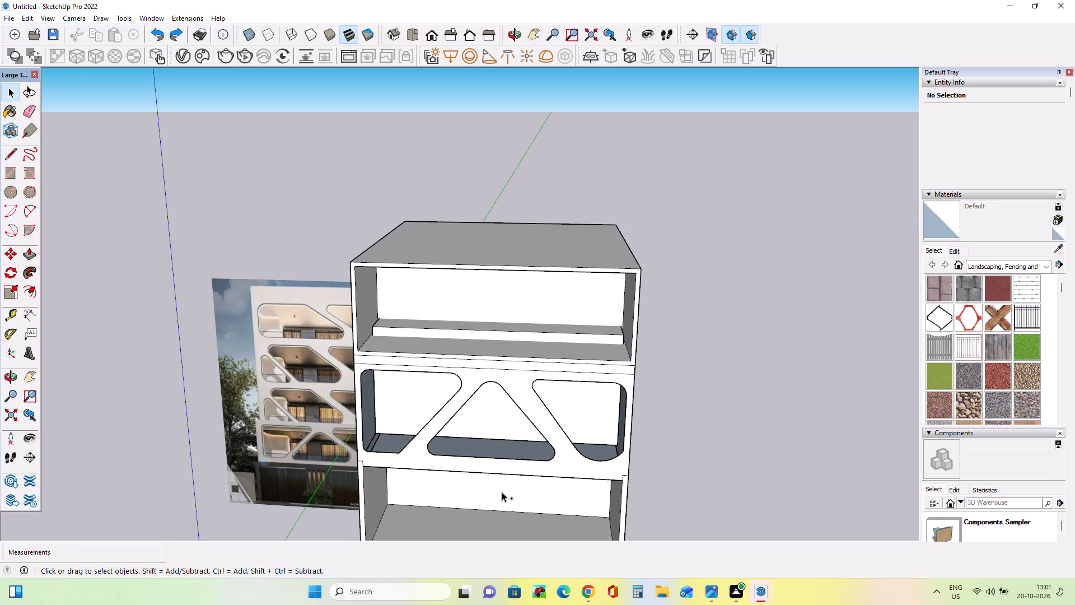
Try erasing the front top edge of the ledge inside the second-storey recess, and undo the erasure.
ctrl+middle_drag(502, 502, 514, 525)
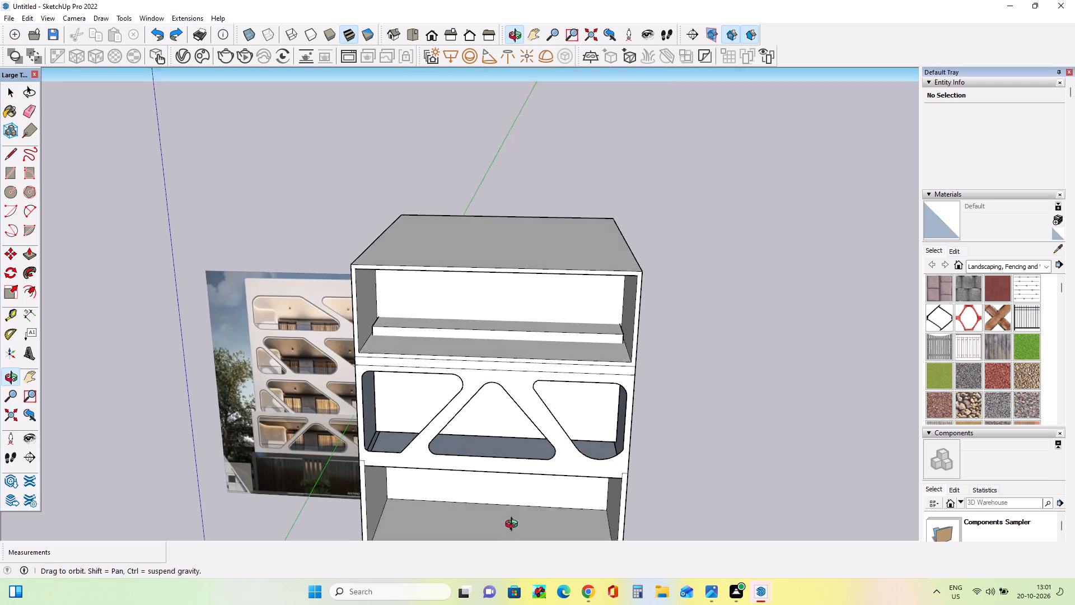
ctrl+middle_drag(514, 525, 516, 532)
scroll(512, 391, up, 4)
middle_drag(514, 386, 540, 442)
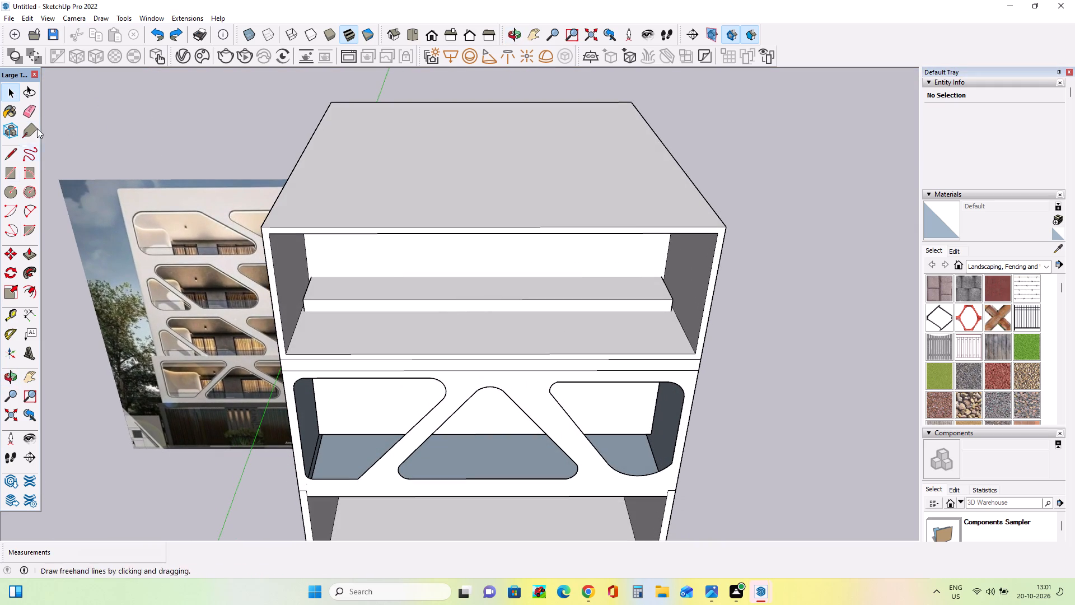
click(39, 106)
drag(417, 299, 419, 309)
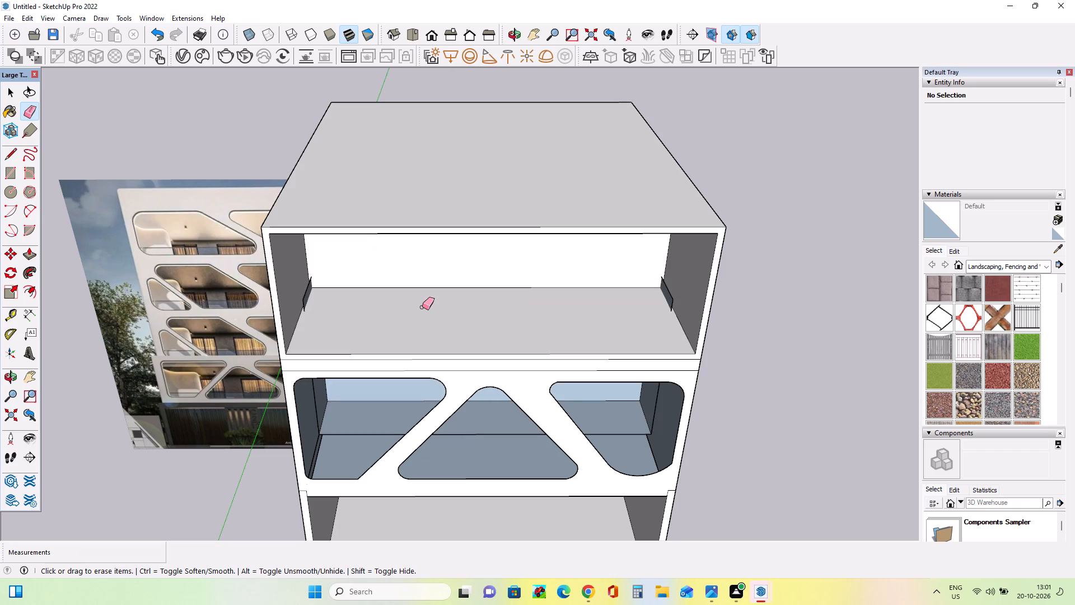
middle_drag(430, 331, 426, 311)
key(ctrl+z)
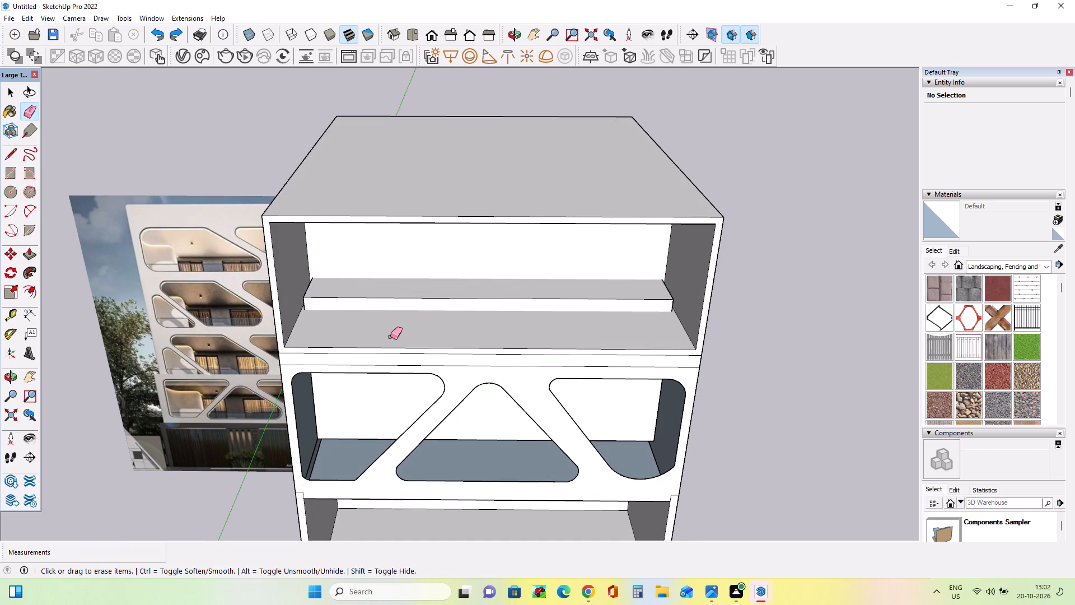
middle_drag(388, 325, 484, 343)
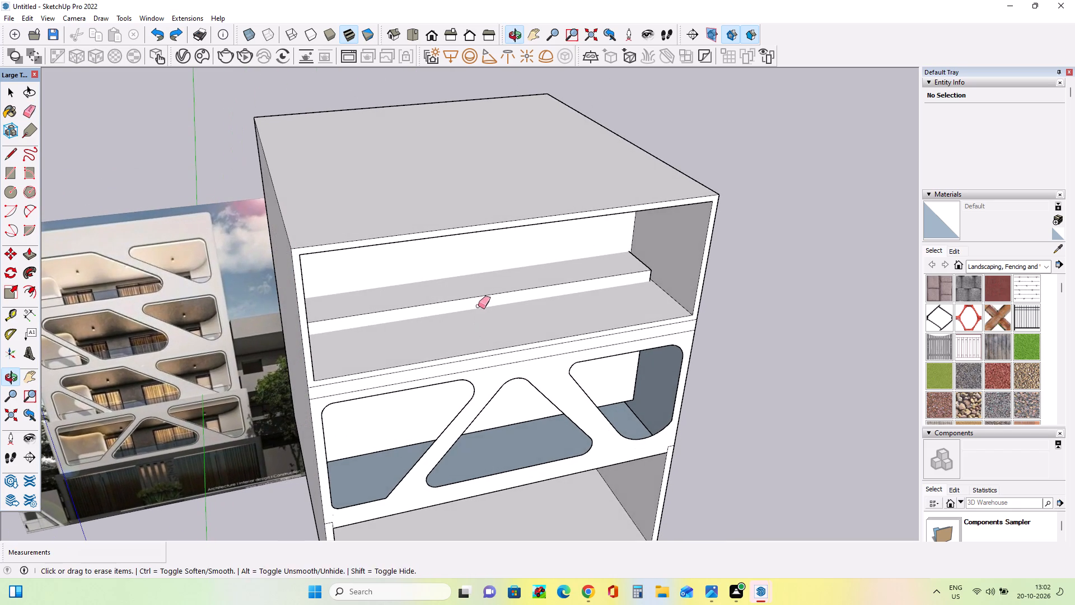
Push the ledge inside the second-storey recess down about 2' 6 13/16" so it sits flush with the floor.
click(34, 249)
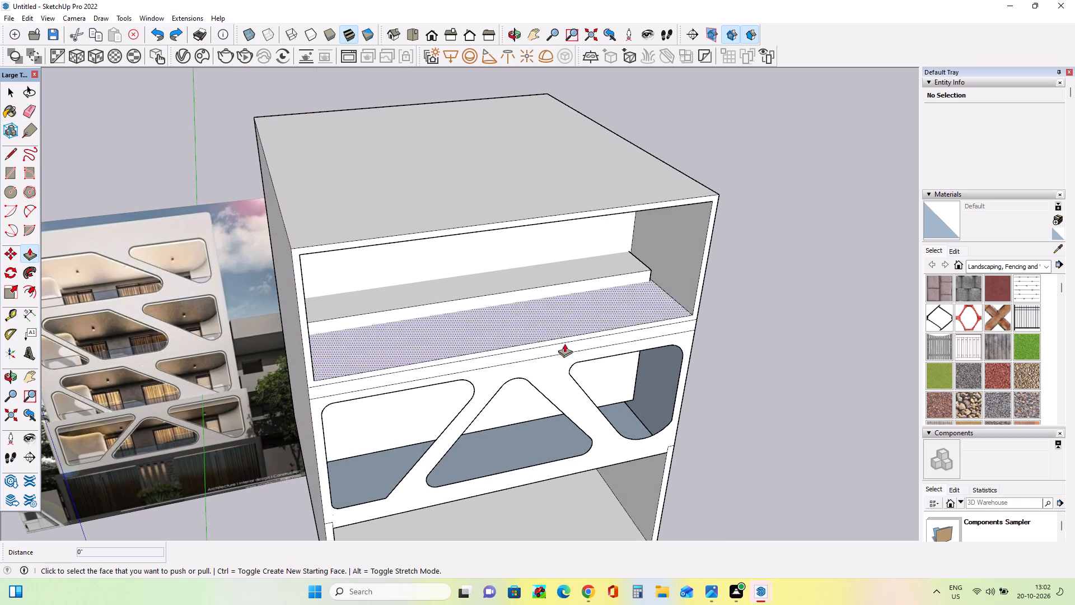
click(557, 273)
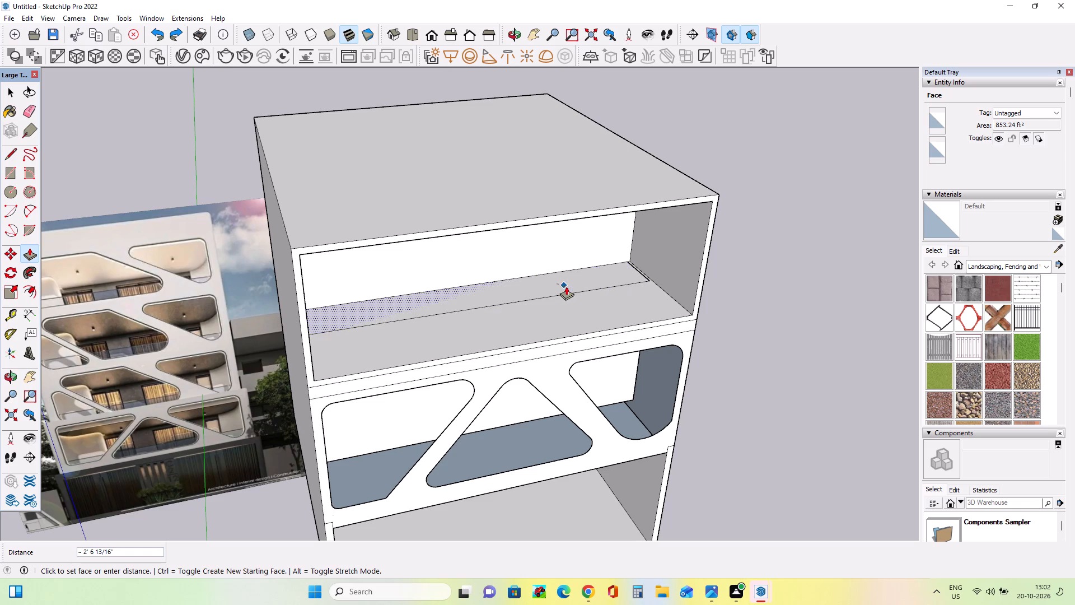
click(572, 304)
middle_drag(551, 367, 447, 291)
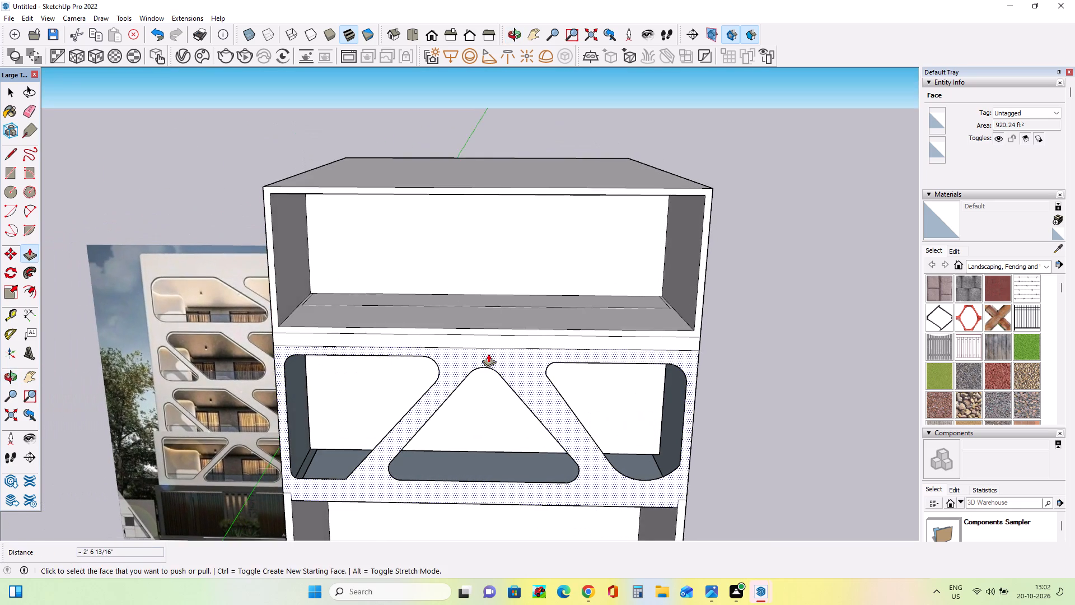
middle_drag(497, 372, 572, 422)
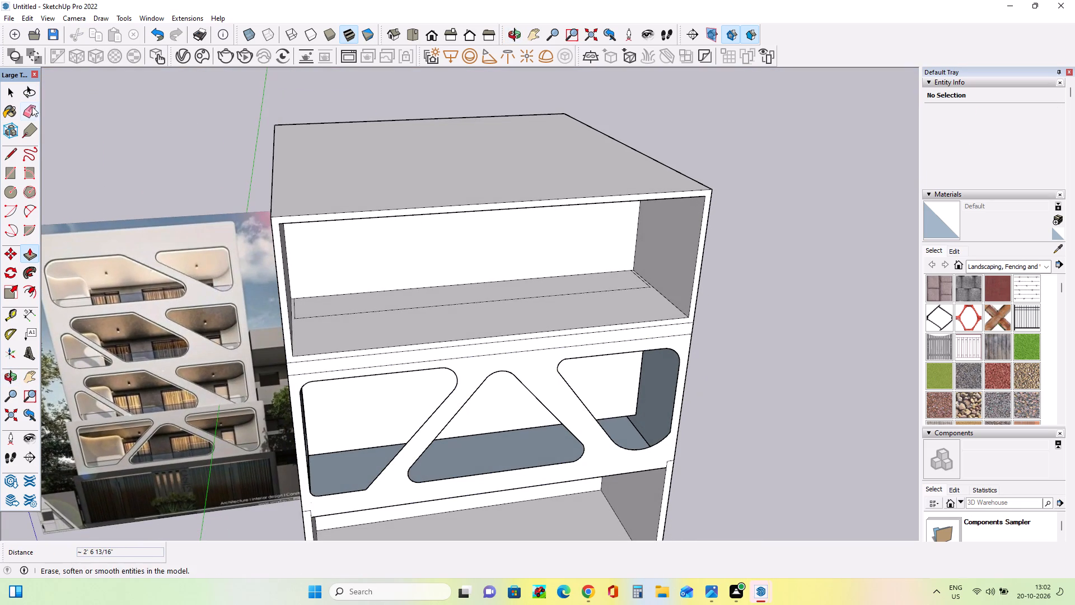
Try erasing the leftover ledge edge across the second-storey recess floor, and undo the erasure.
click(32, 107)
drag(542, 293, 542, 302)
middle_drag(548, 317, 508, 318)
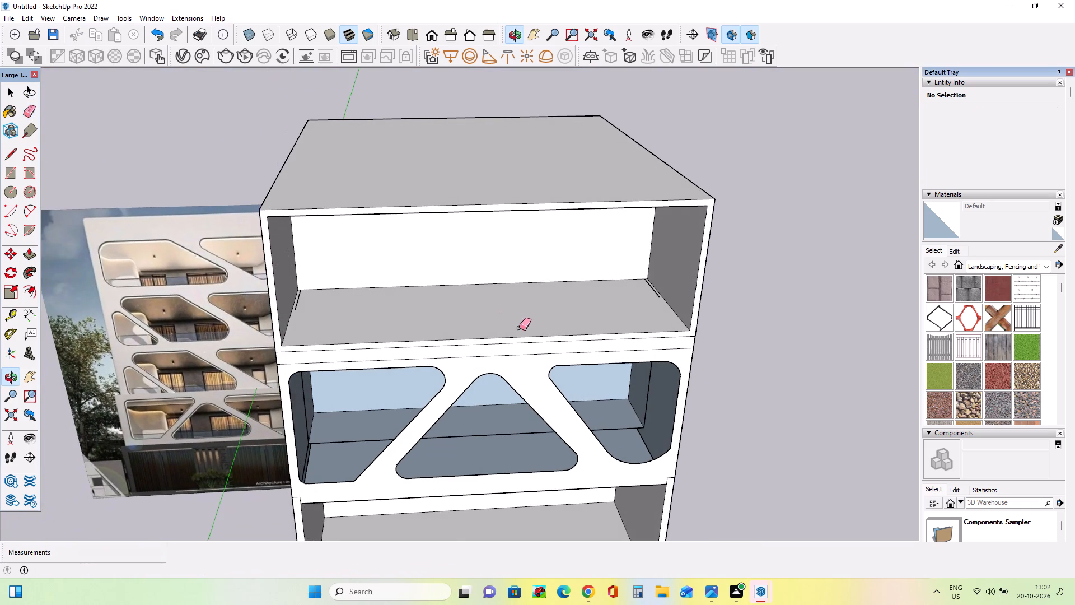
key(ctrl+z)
Pull the back wall behind the three rounded openings forward about 14' 9 3/8" to close off the lower recess.
middle_drag(488, 349, 469, 297)
scroll(469, 297, down, 3)
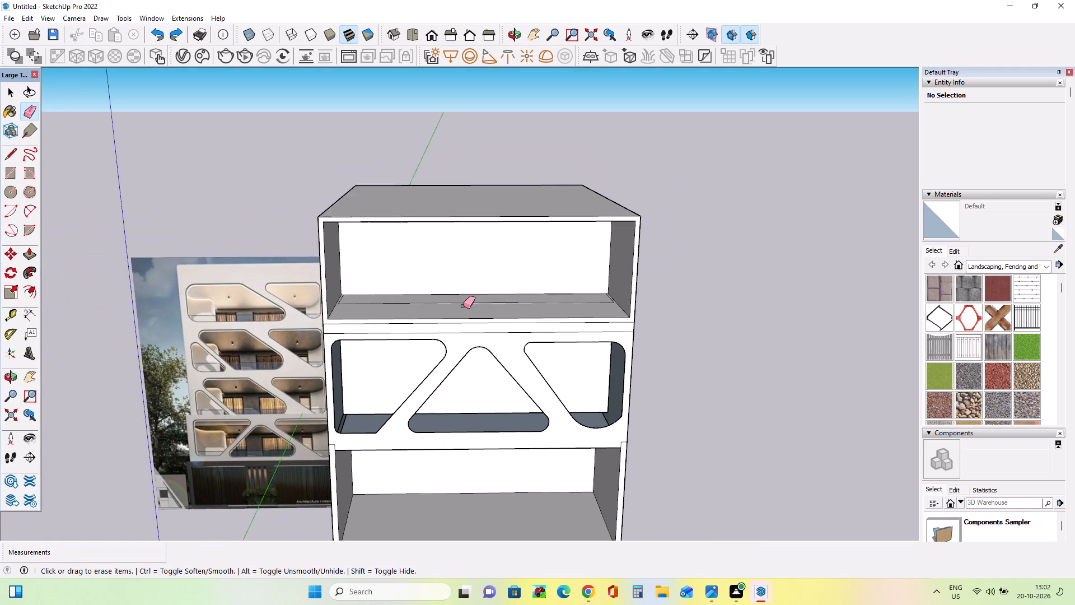
middle_drag(488, 394, 433, 414)
scroll(405, 403, up, 3)
middle_drag(541, 406, 594, 421)
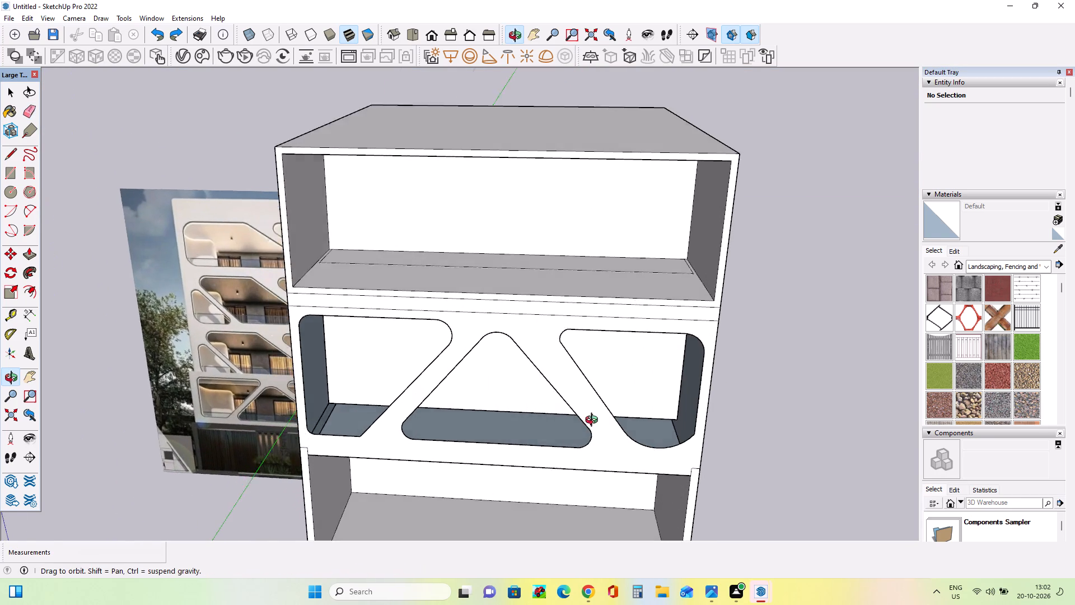
middle_drag(594, 421, 578, 351)
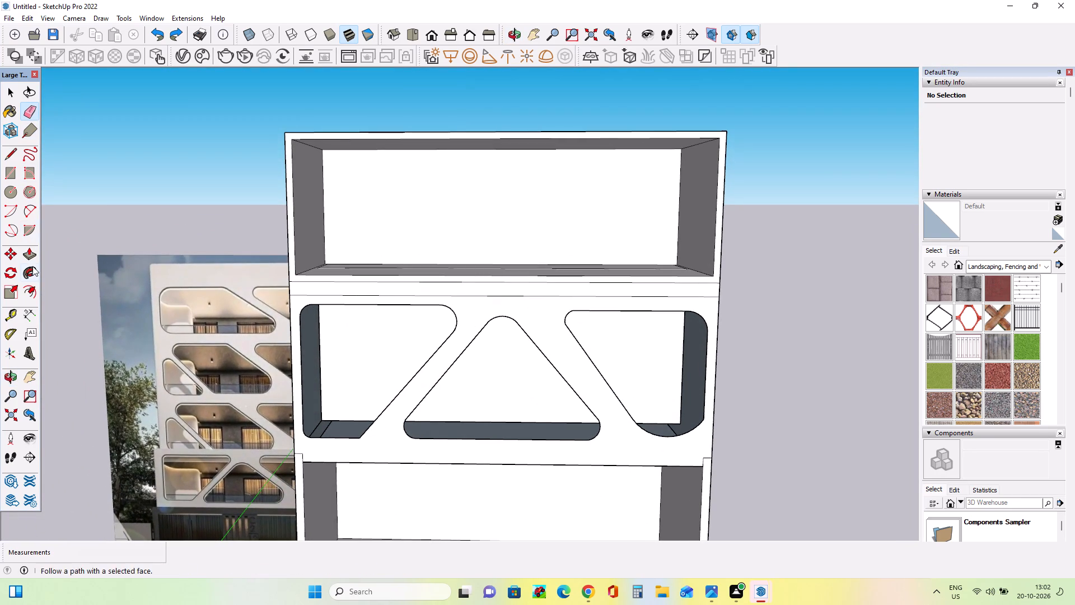
click(32, 253)
click(518, 396)
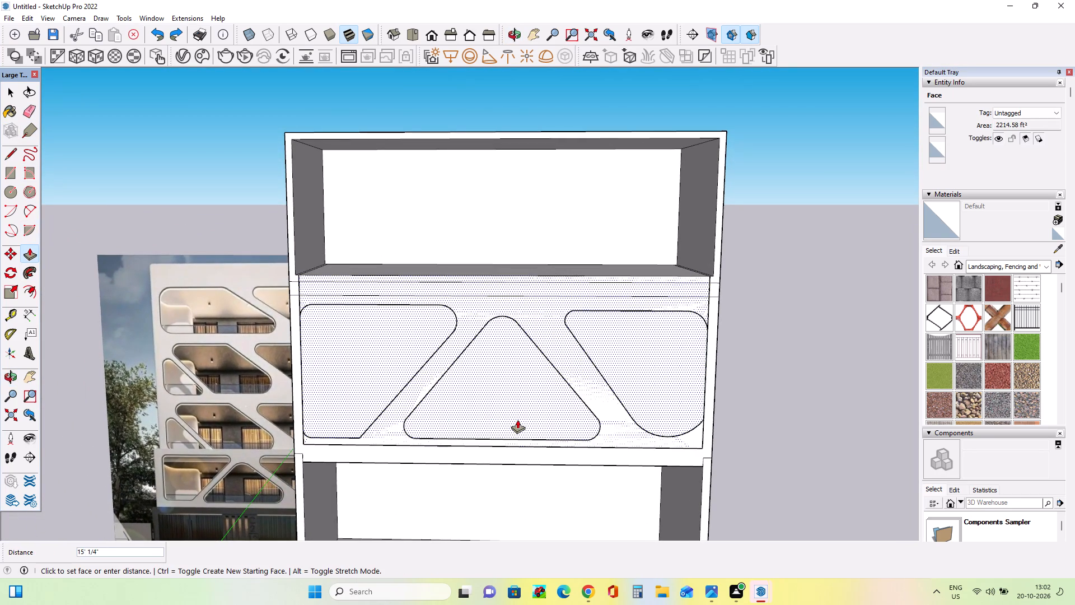
click(515, 418)
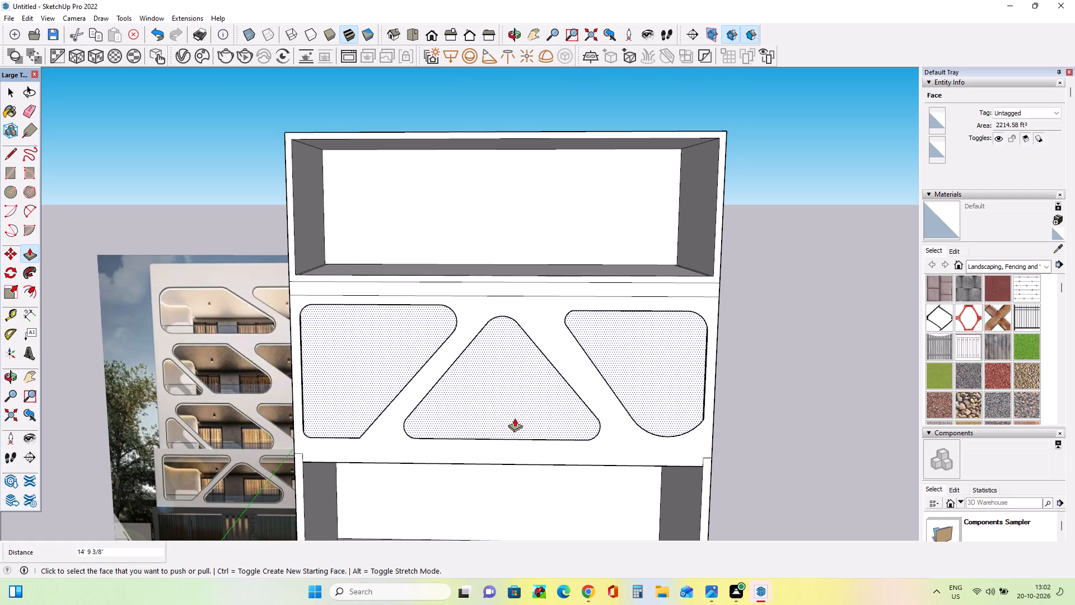
Push the faces filling the rounded openings back about 1' 7/8" to give the facade frame its thickness.
middle_drag(546, 420, 629, 513)
middle_drag(576, 432, 529, 437)
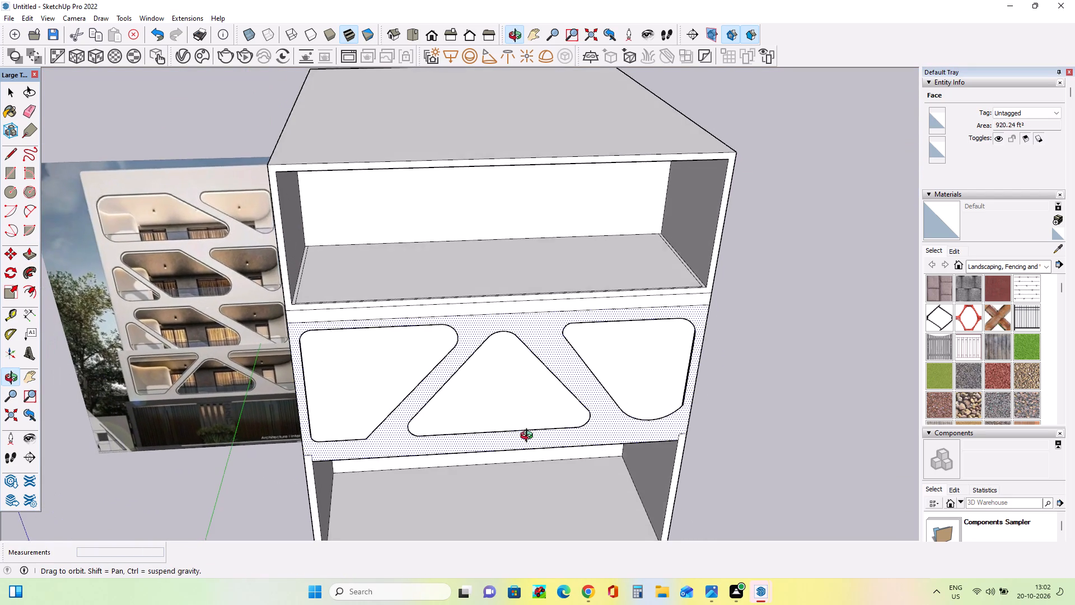
middle_drag(529, 437, 529, 433)
click(529, 418)
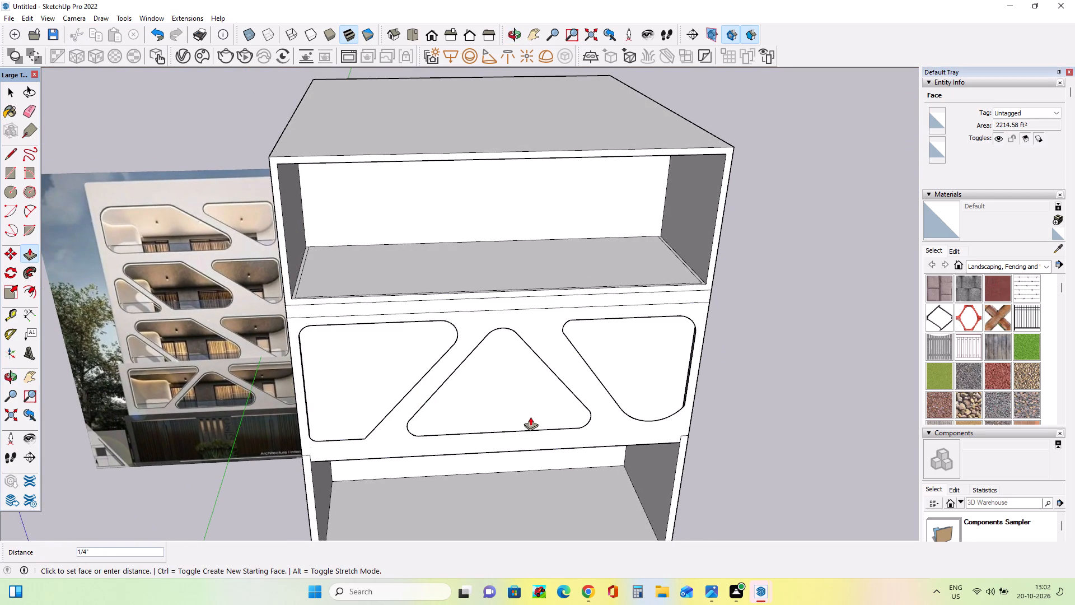
click(530, 414)
Offset the outline of the wall face behind the rounded openings inward by about 1' 3 7/8".
middle_drag(536, 385, 517, 265)
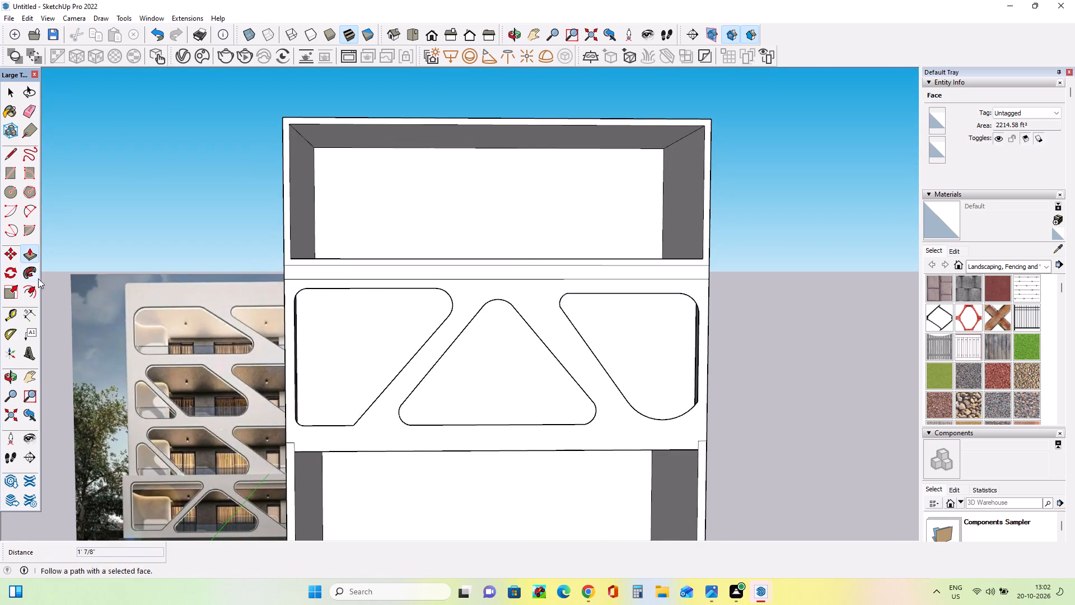
click(34, 288)
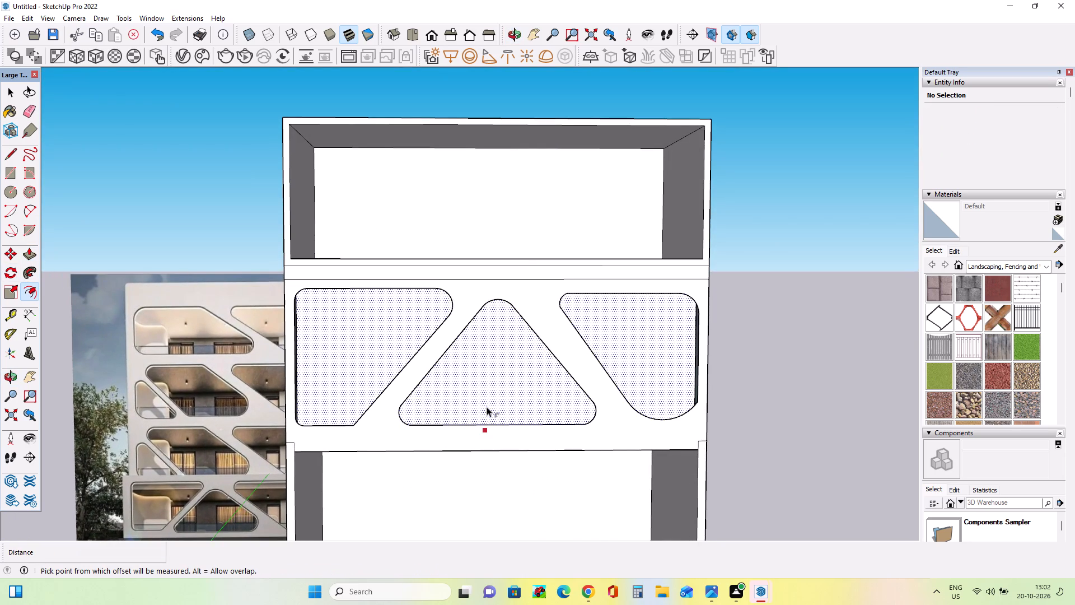
click(487, 405)
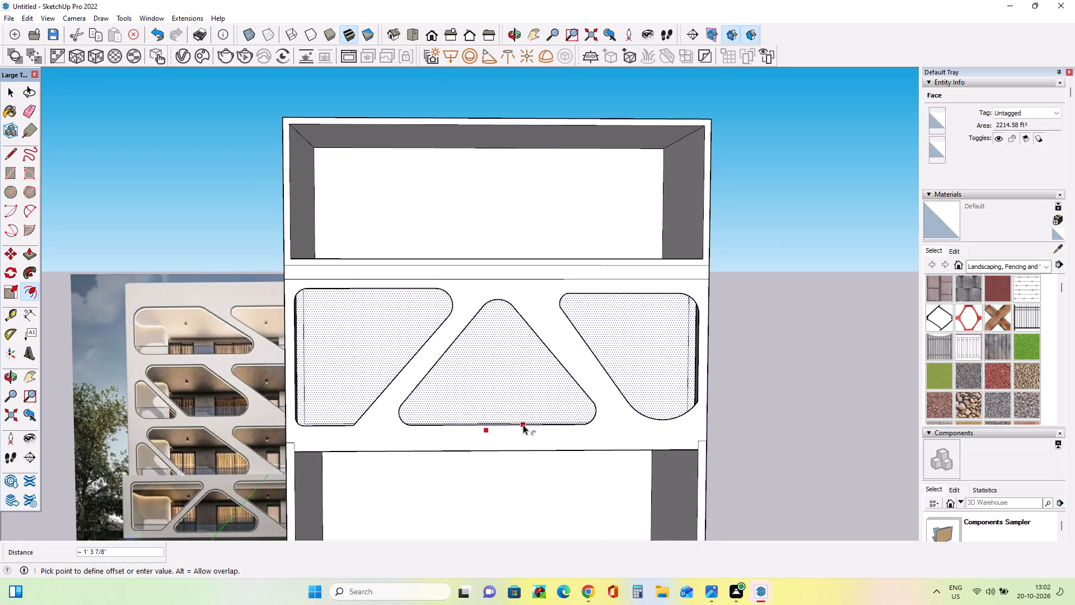
click(523, 425)
Push the inner offset face behind the rounded openings back about 20' 3 1/4" to hollow out the storey.
middle_drag(544, 420, 553, 499)
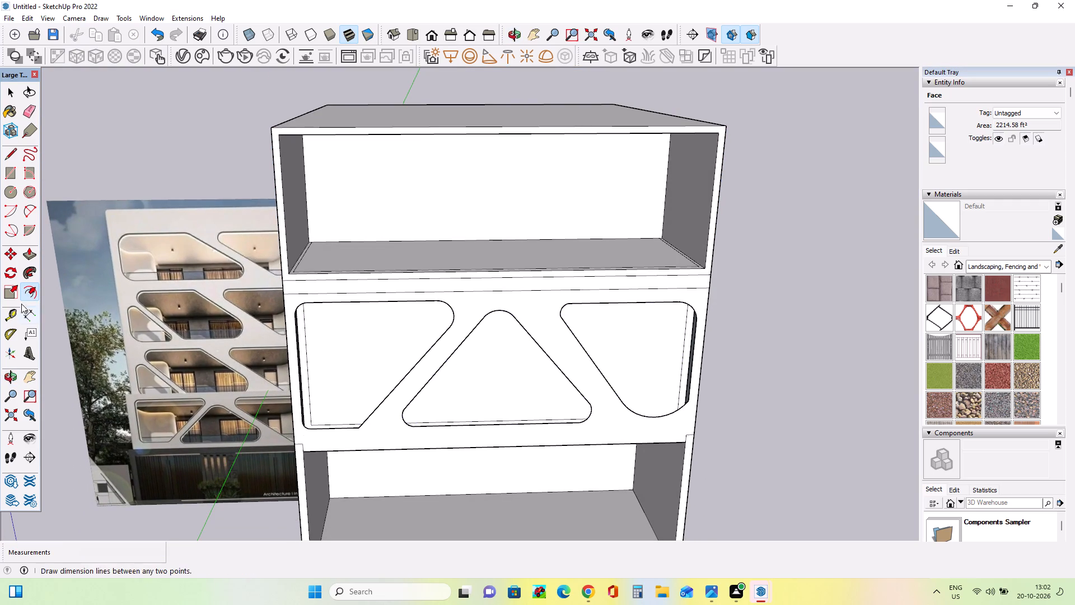
click(30, 255)
click(490, 404)
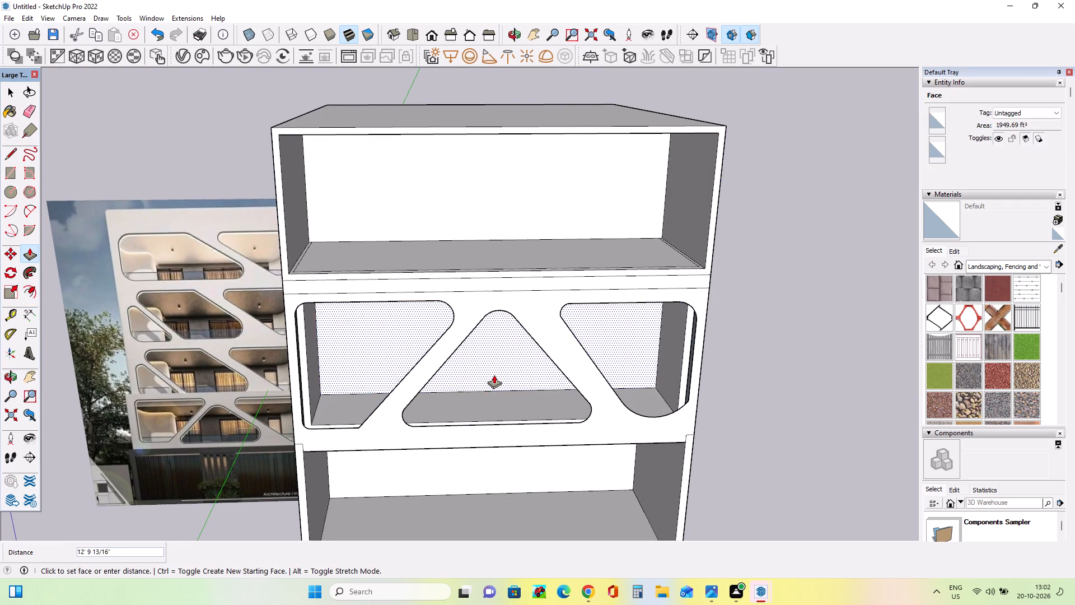
click(496, 360)
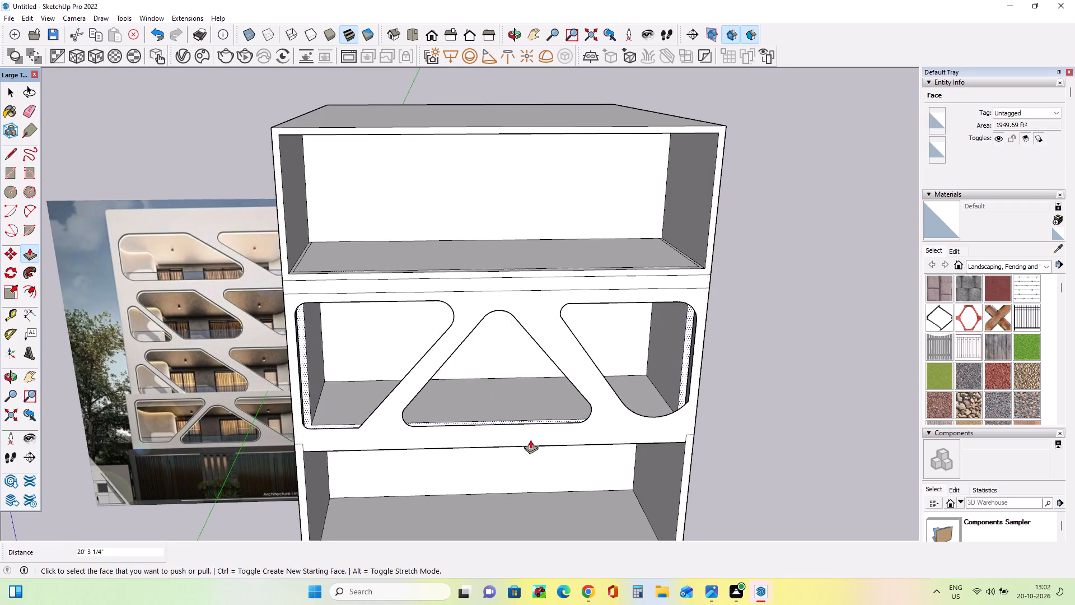
Push the left side wall inside the hollowed storey outward about 1' 3 7/8" to widen the recess.
middle_drag(530, 440, 522, 384)
middle_drag(443, 253, 423, 318)
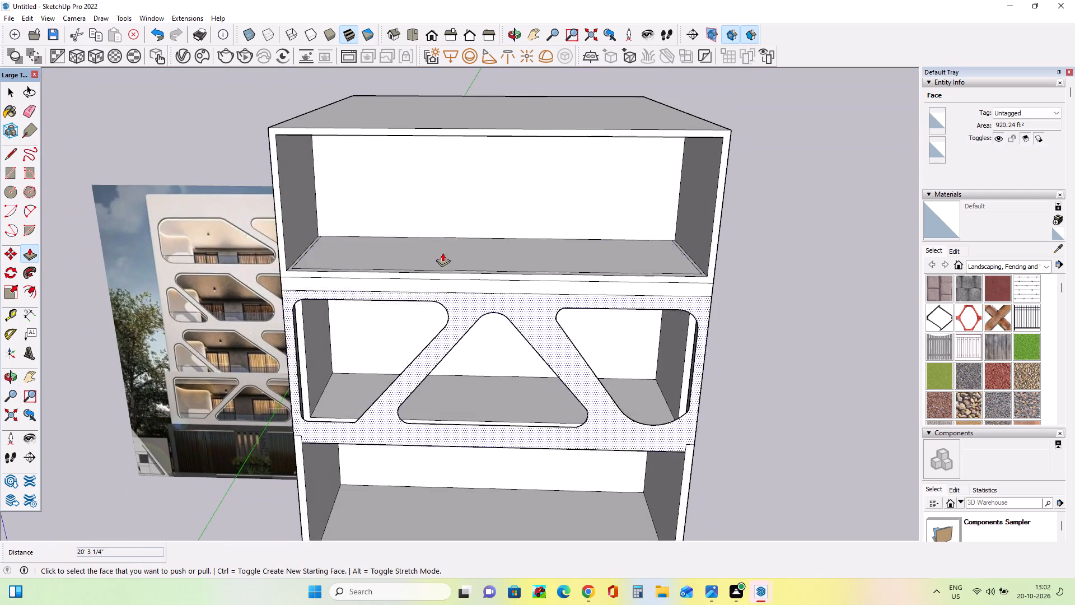
middle_drag(432, 287, 457, 282)
click(320, 373)
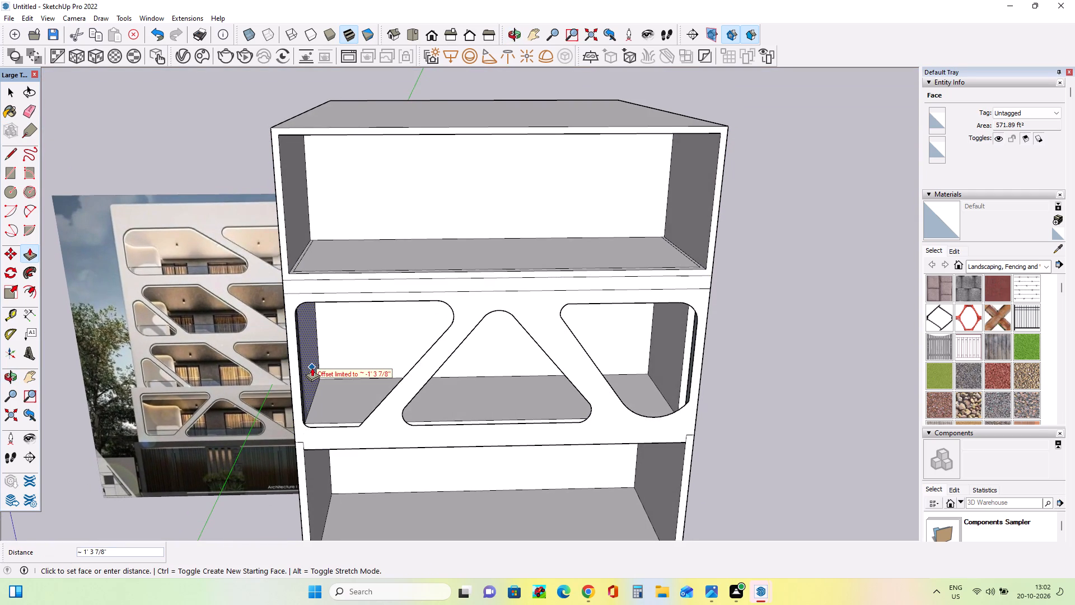
click(315, 369)
Push the right side wall inside the hollowed storey outward about 1' 4 1/16" to widen the recess.
middle_drag(351, 384, 553, 374)
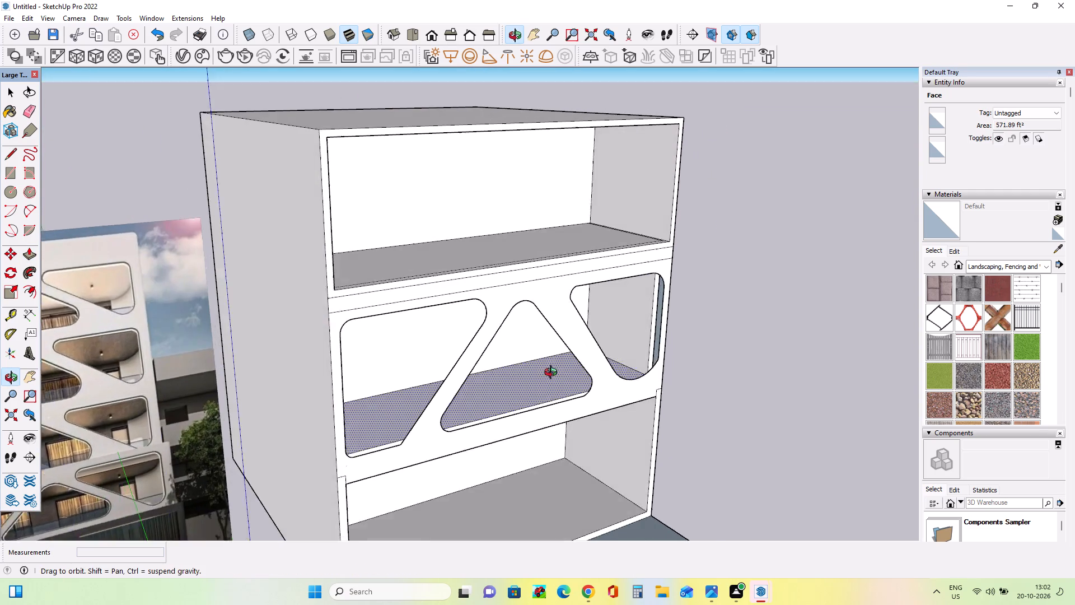
middle_drag(553, 374, 559, 374)
click(610, 337)
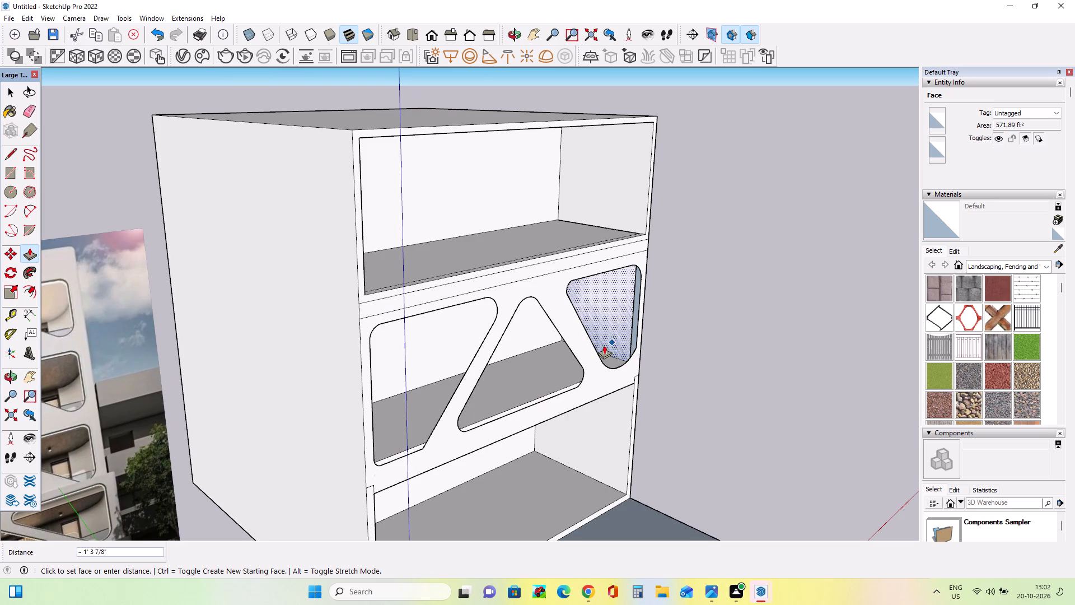
click(612, 343)
middle_drag(693, 373, 520, 374)
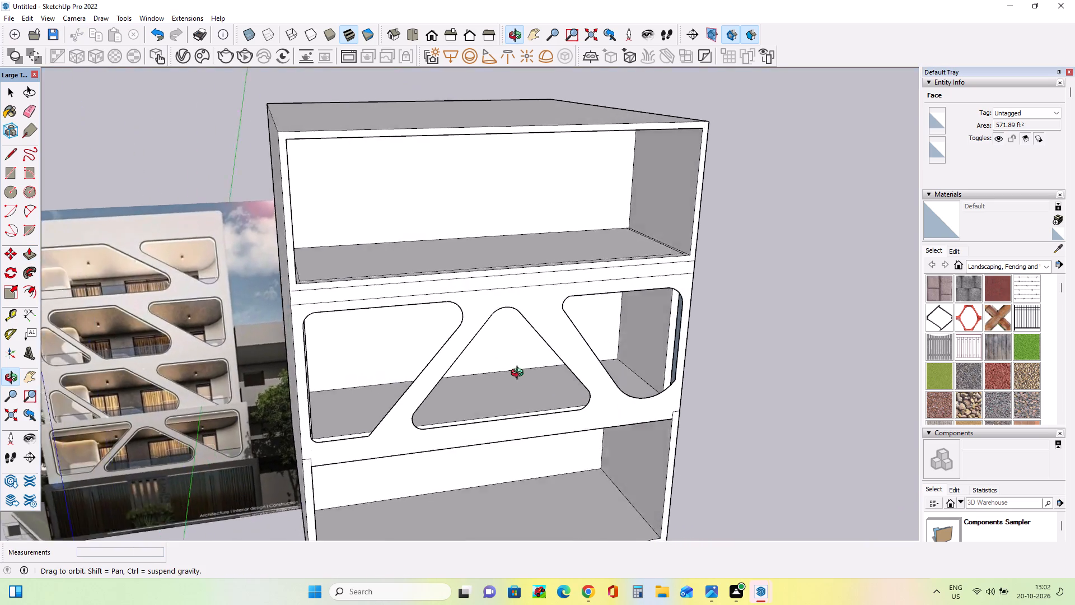
middle_drag(520, 374, 473, 344)
scroll(487, 356, down, 1)
scroll(639, 372, up, 3)
click(644, 369)
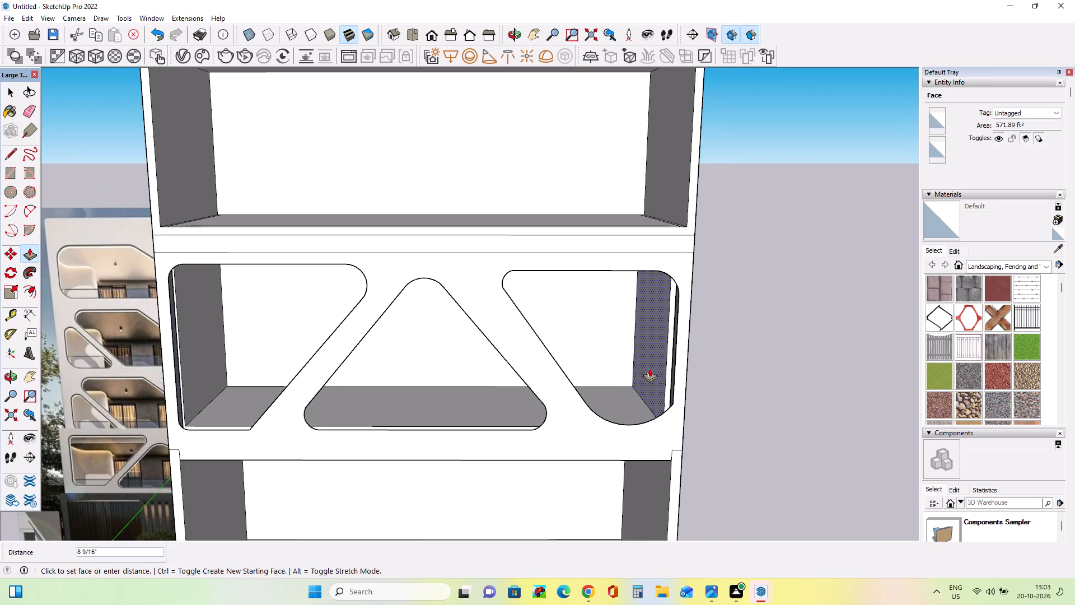
drag(653, 368, 677, 389)
Examine the widened recess behind the rounded openings and its side walls from several angles.
middle_drag(741, 405, 741, 413)
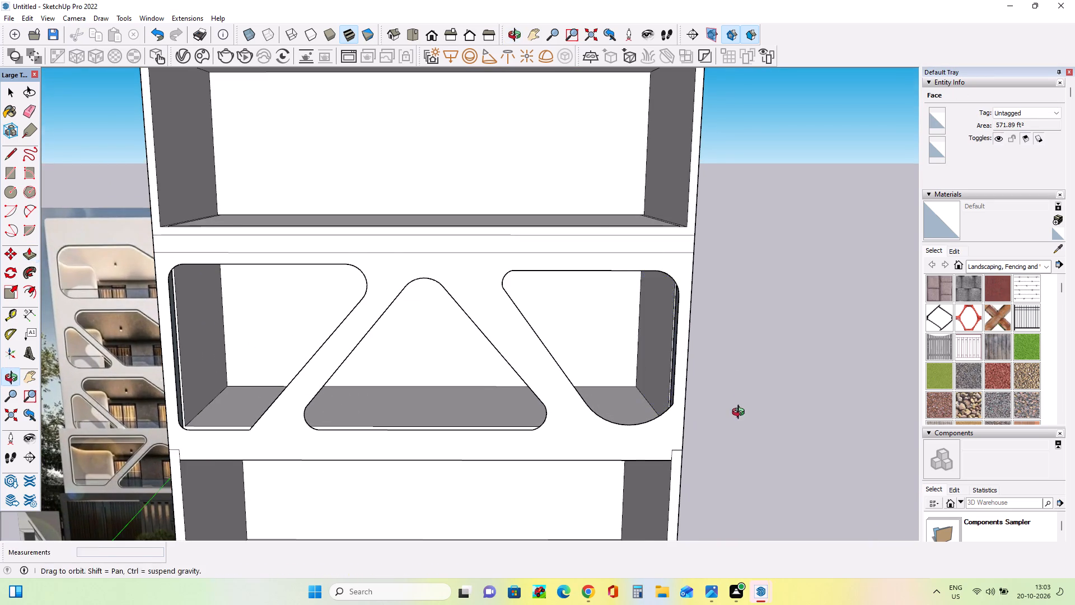
scroll(741, 413, down, 4)
middle_drag(741, 413, 741, 417)
scroll(658, 418, down, 1)
middle_drag(658, 418, 609, 424)
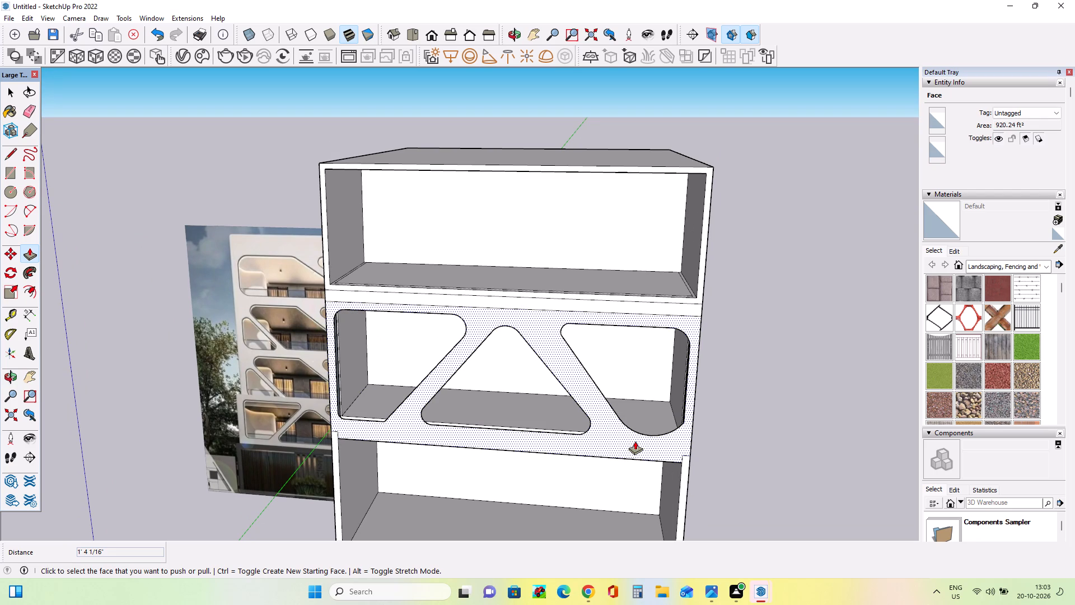
middle_drag(333, 482, 378, 458)
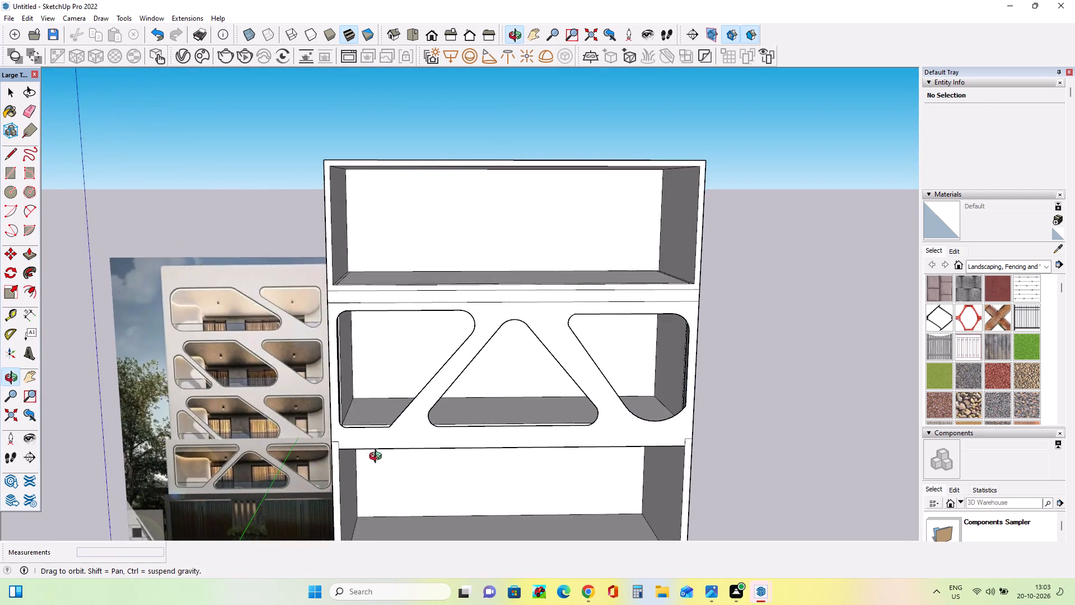
middle_drag(378, 458, 372, 463)
middle_drag(415, 393, 418, 443)
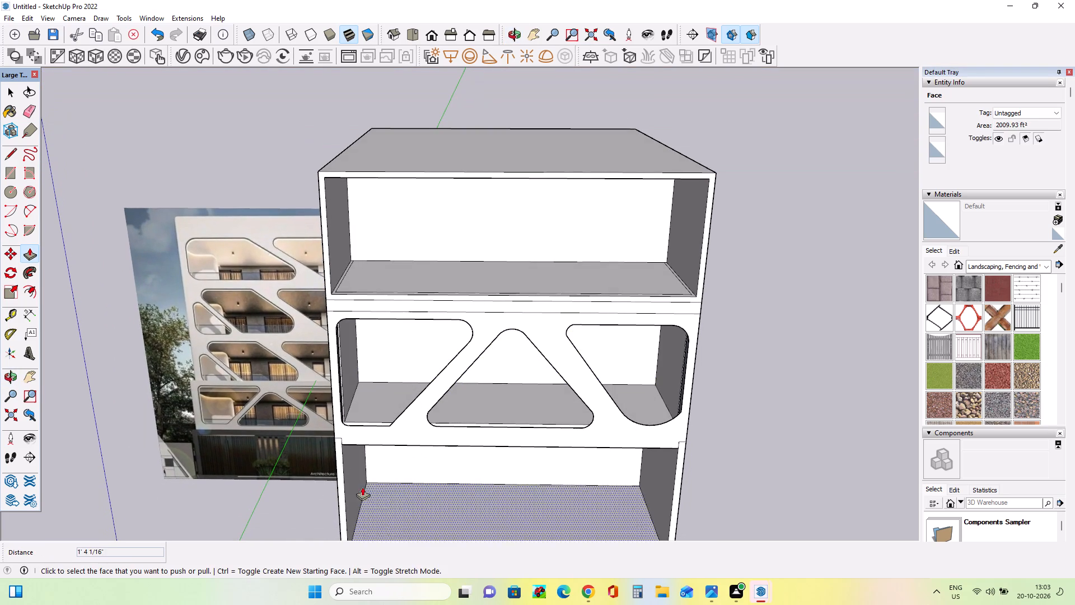
middle_drag(624, 414, 637, 385)
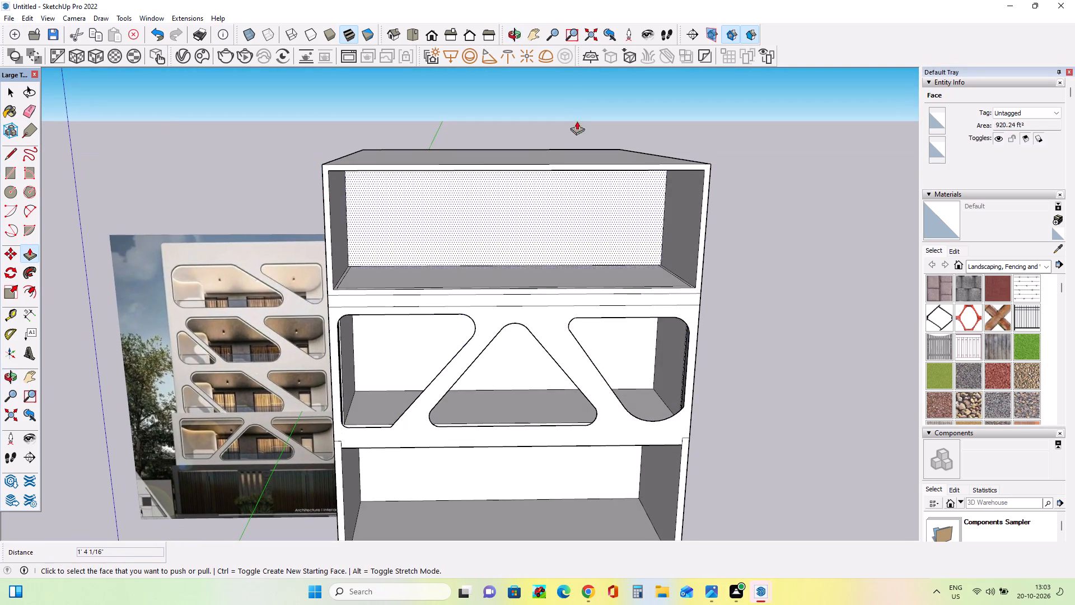
Pull the building's roof face up about 5' 3/16".
middle_drag(565, 173, 573, 257)
click(560, 162)
click(566, 138)
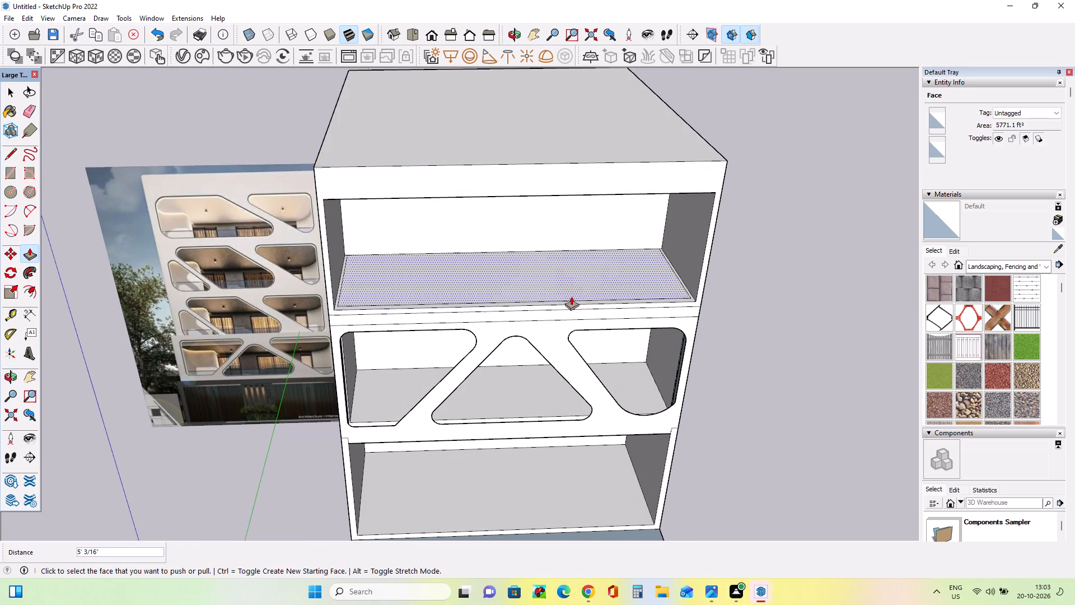
Push the ceiling of the second-storey recess up about 3' 6 13/16" to thin the roof slab.
middle_drag(572, 298, 630, 25)
click(614, 188)
click(613, 175)
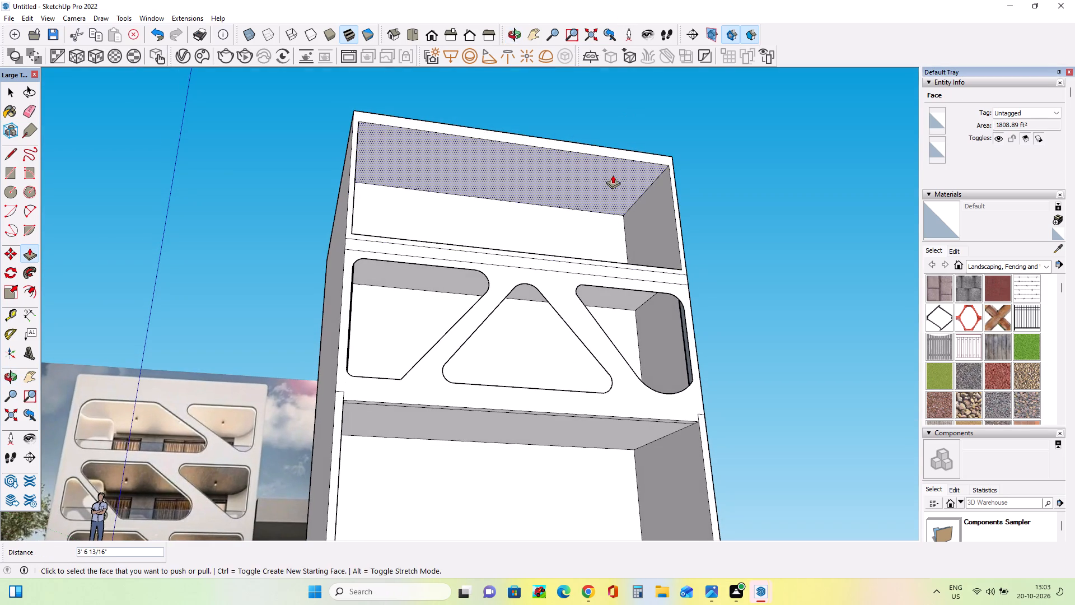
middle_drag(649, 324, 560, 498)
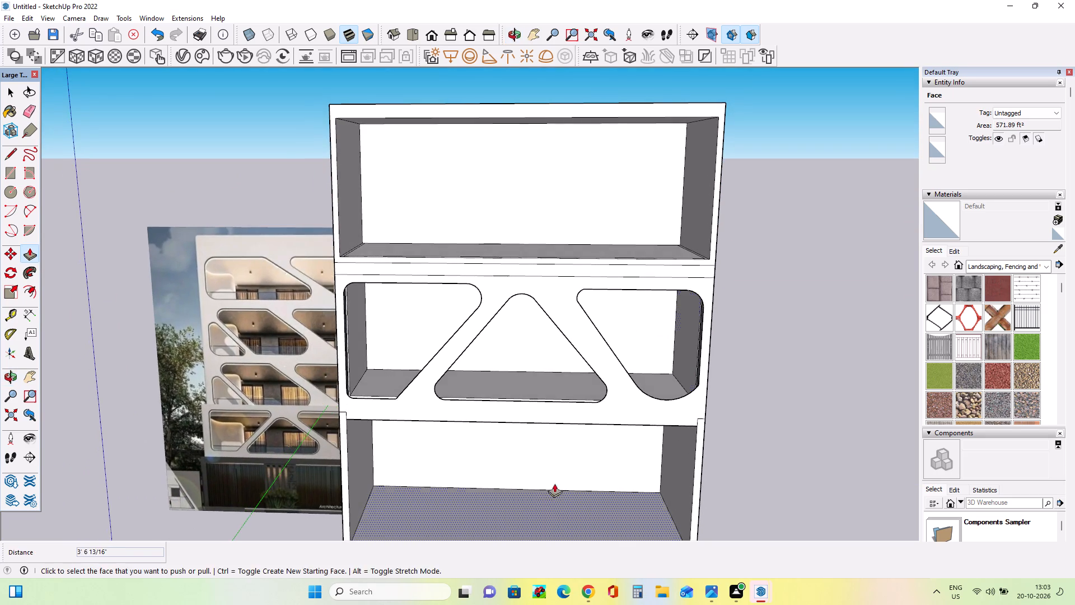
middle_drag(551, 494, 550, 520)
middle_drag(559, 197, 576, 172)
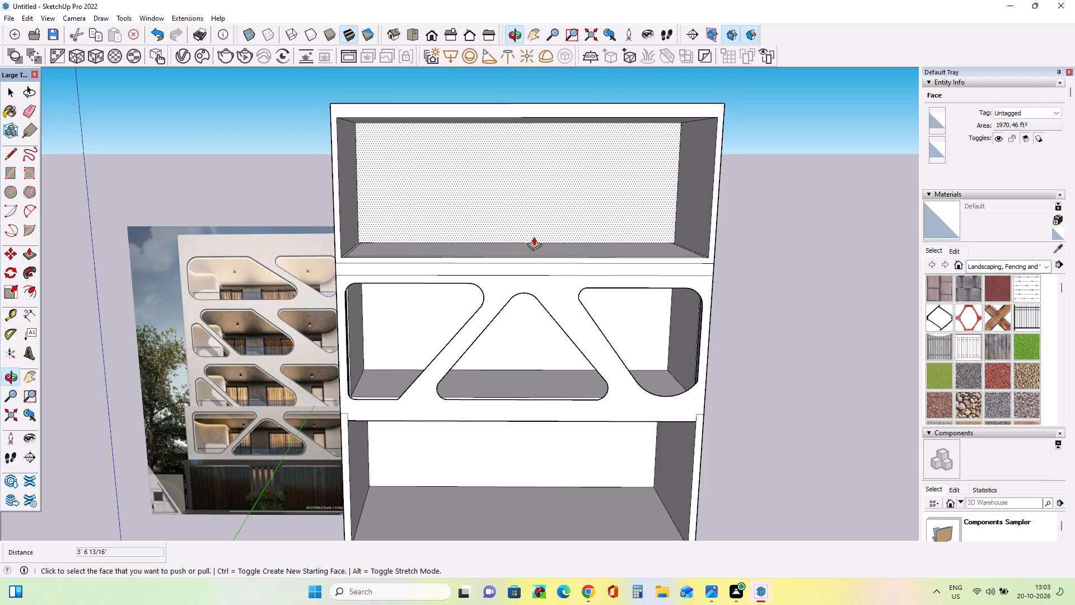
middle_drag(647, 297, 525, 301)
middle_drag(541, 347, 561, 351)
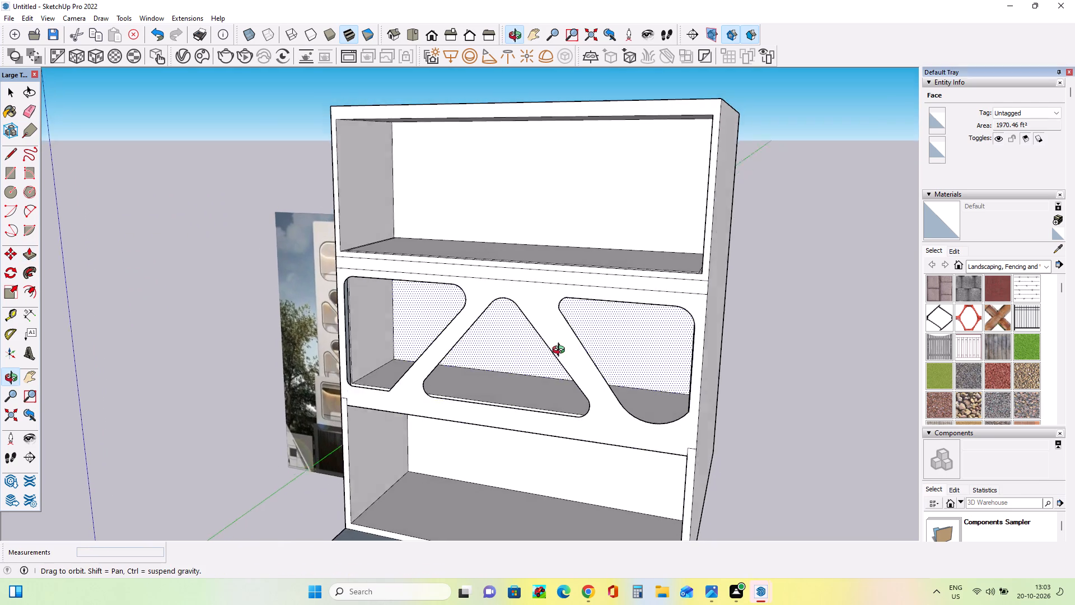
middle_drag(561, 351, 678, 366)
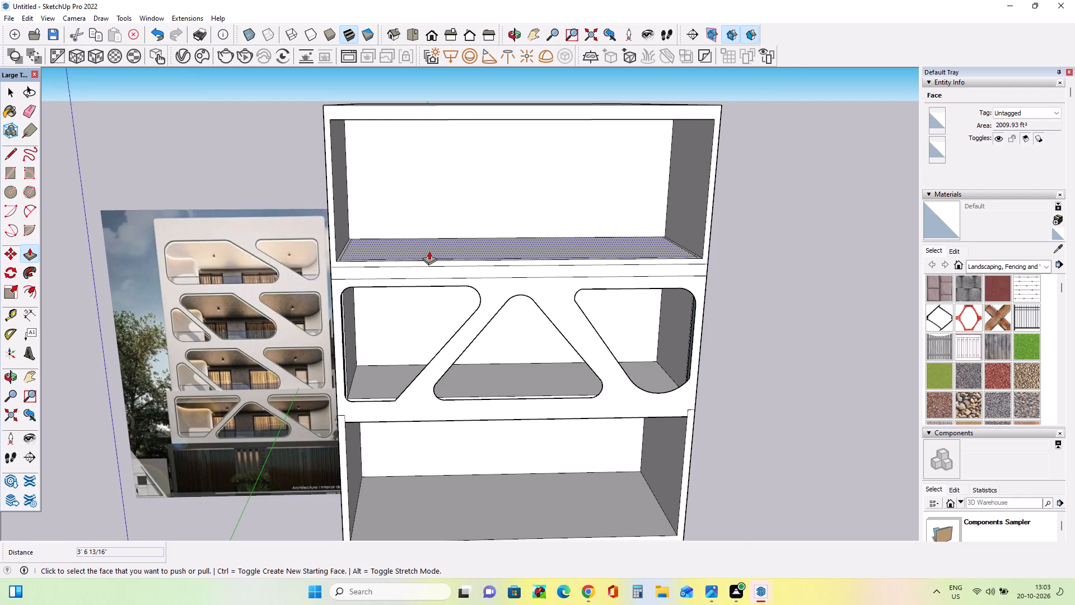
Examine the reference image's storeys, their rounded openings and curved interior partitions, and compare them with the modelled storeys.
scroll(429, 251, up, 2)
middle_drag(557, 262, 564, 275)
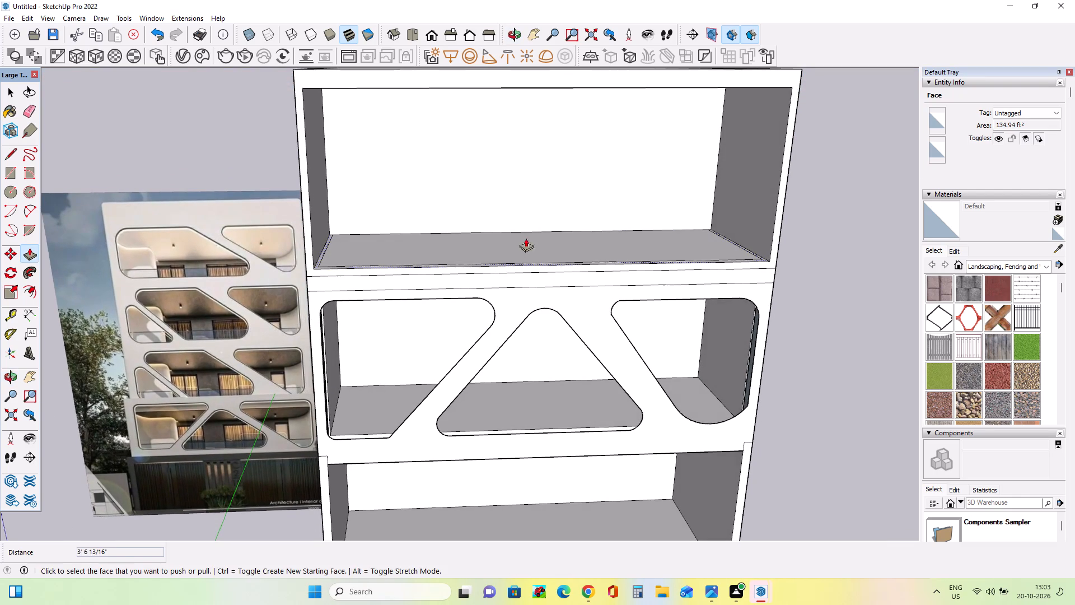
middle_drag(539, 254, 543, 229)
middle_drag(554, 323, 548, 304)
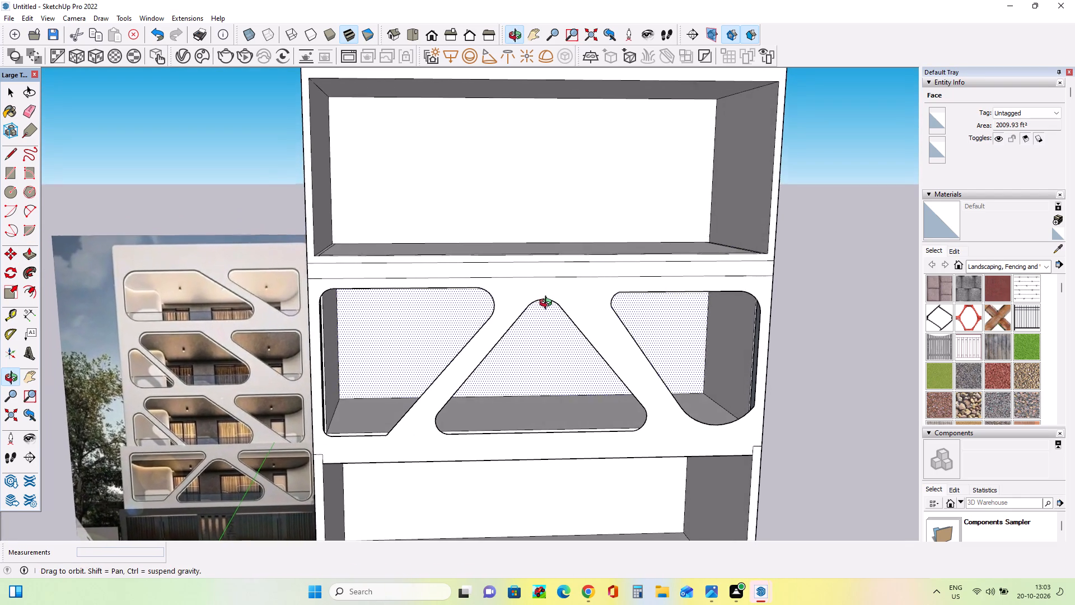
middle_drag(548, 304, 550, 306)
scroll(139, 465, up, 2)
scroll(178, 480, down, 3)
scroll(149, 484, up, 8)
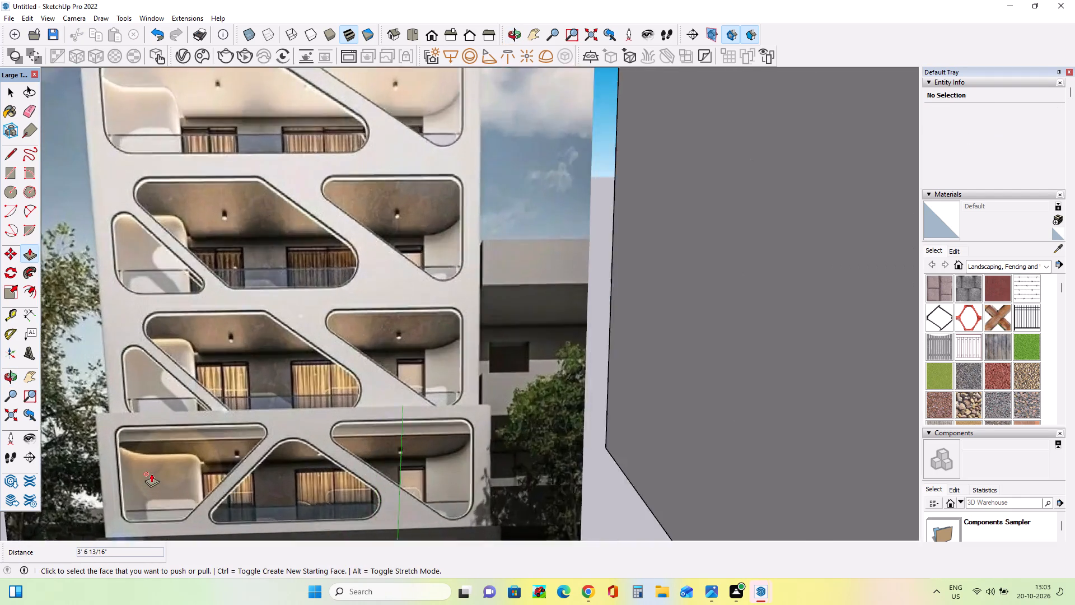
scroll(151, 473, up, 6)
scroll(169, 451, down, 8)
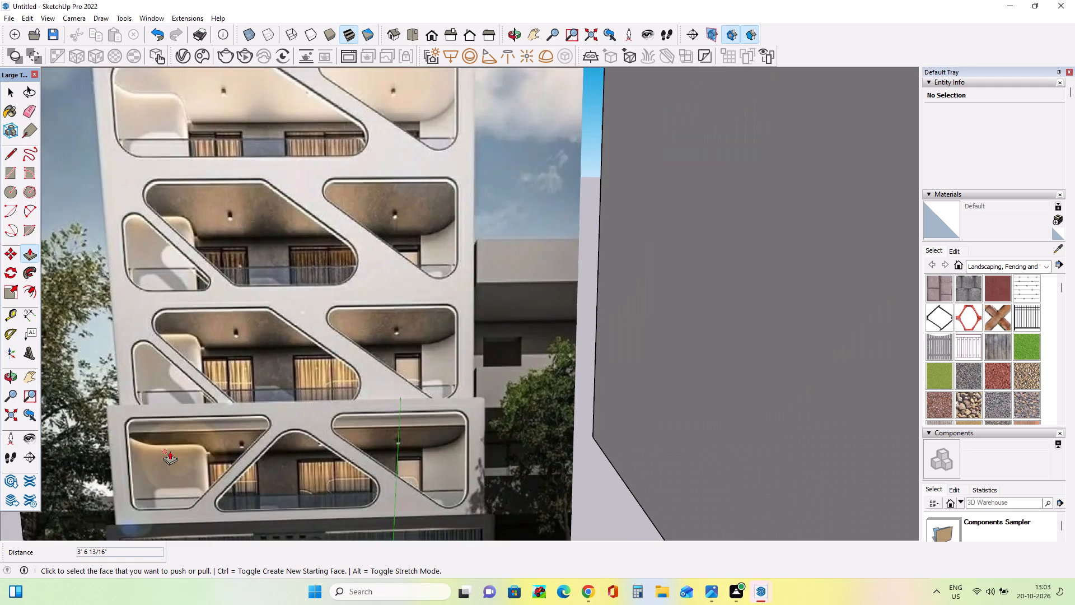
scroll(170, 451, up, 3)
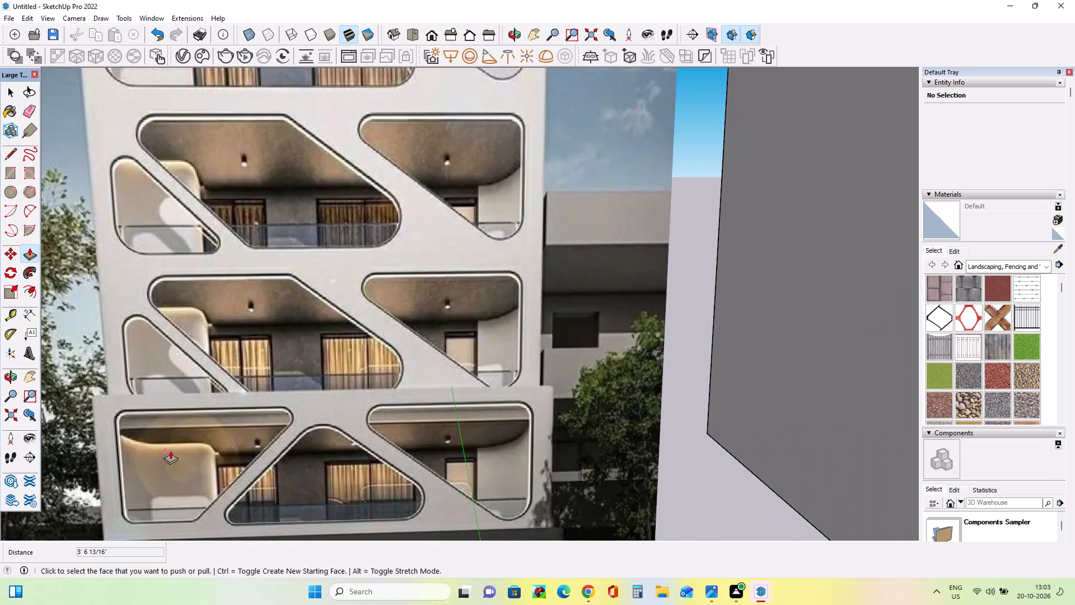
middle_drag(170, 450, 176, 434)
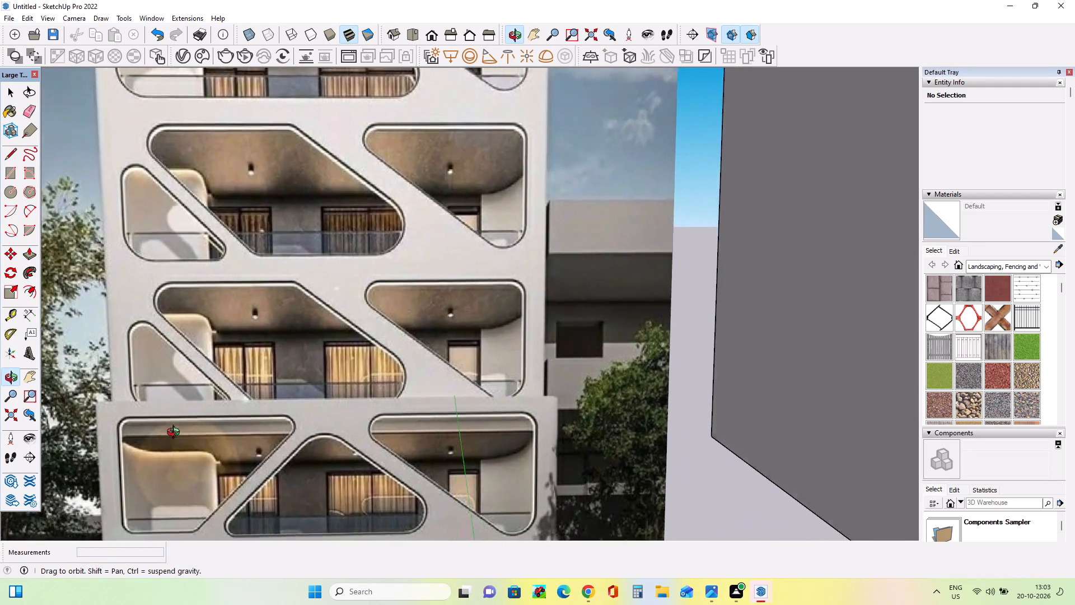
middle_drag(176, 434, 184, 435)
scroll(184, 435, down, 2)
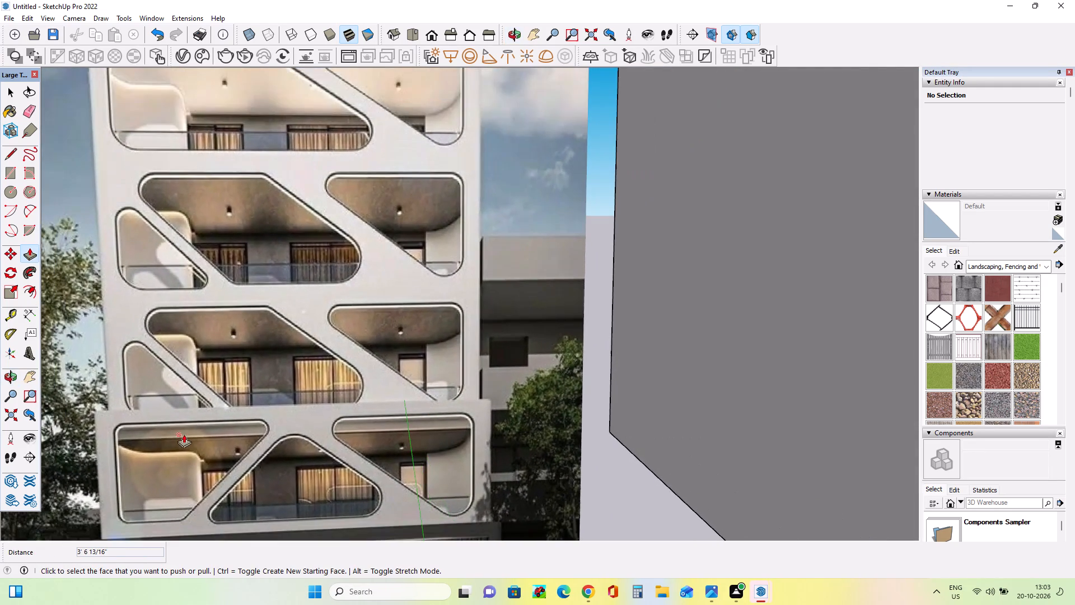
scroll(151, 491, up, 4)
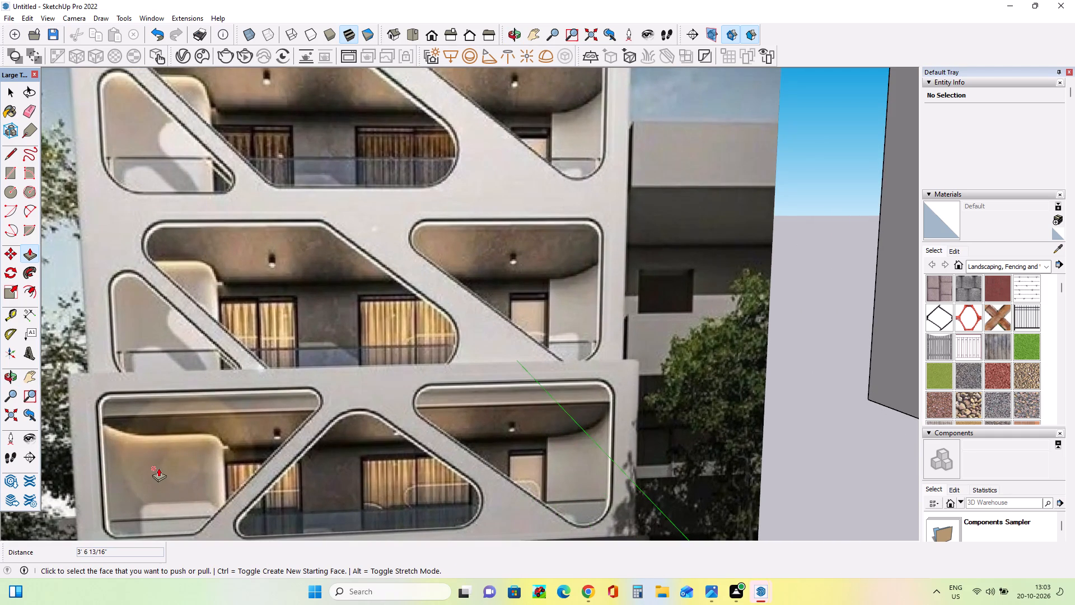
scroll(158, 466, down, 11)
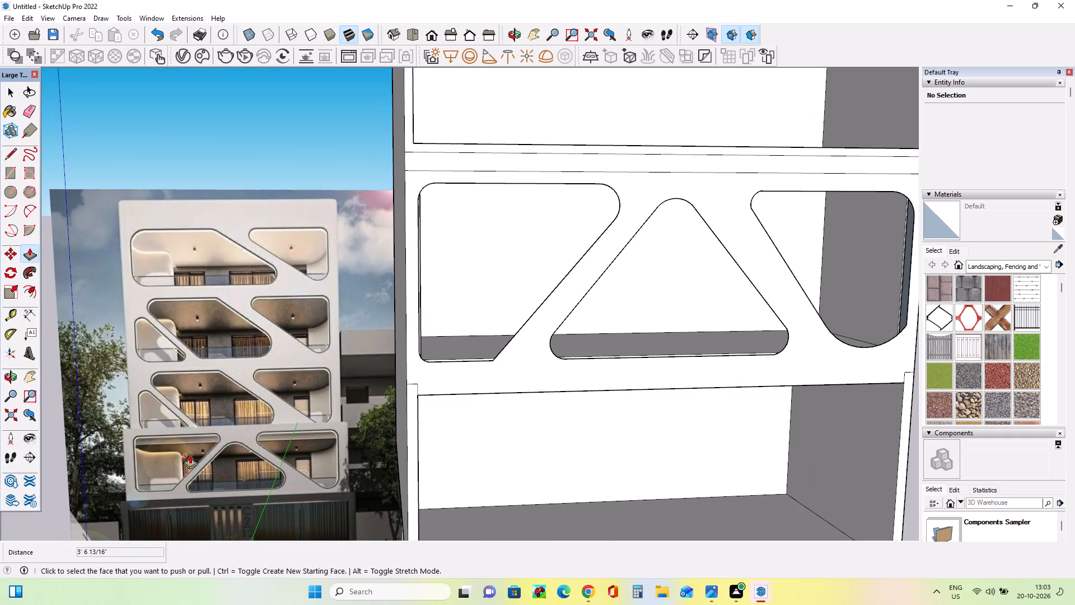
middle_drag(190, 455, 180, 471)
scroll(185, 253, up, 11)
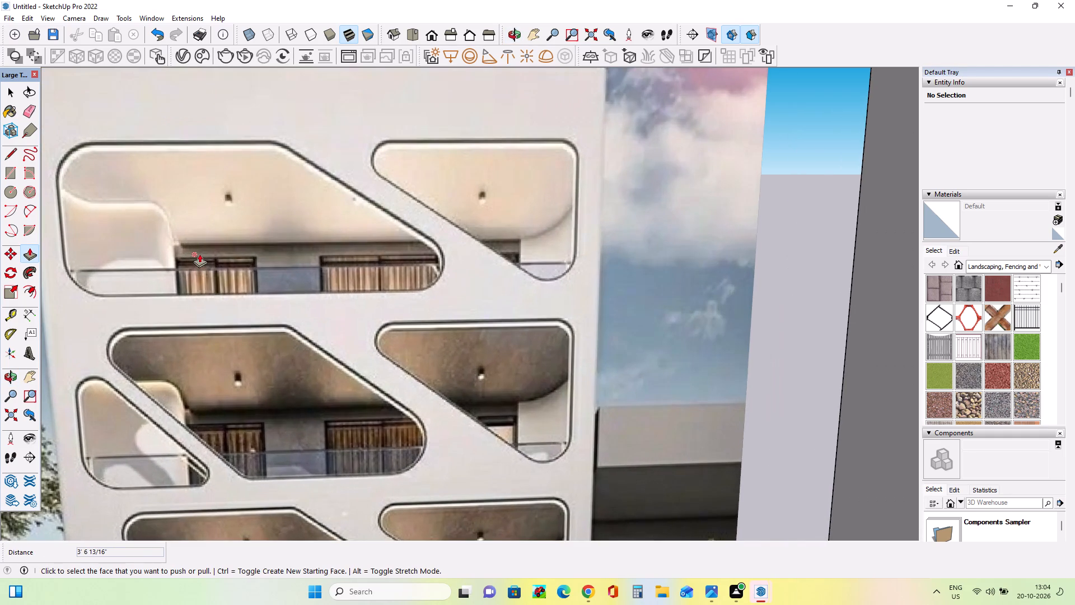
scroll(221, 155, down, 8)
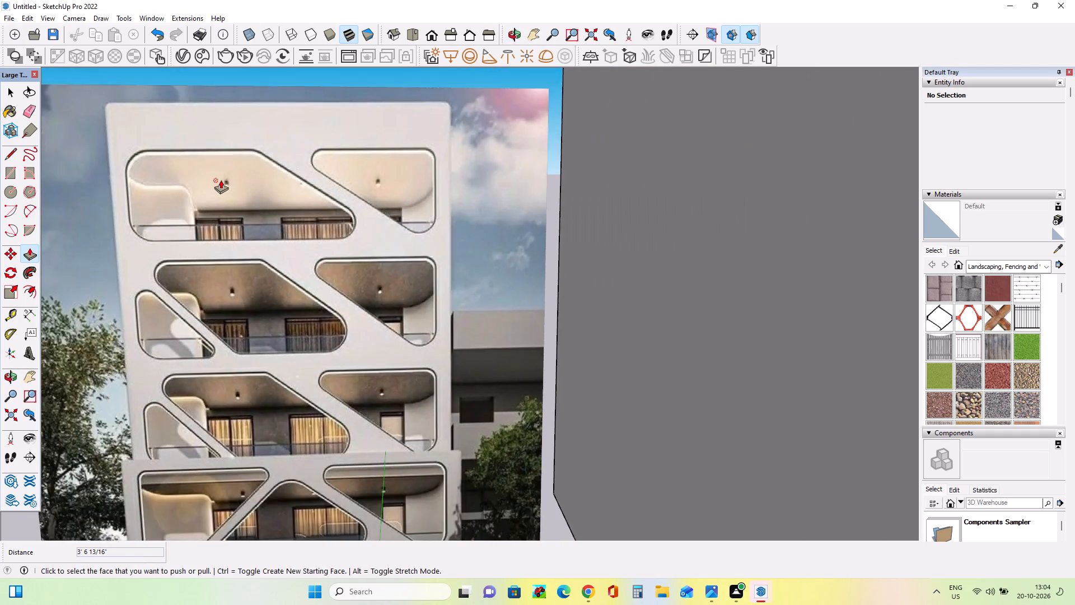
scroll(221, 180, down, 4)
middle_drag(296, 213, 307, 239)
scroll(307, 239, down, 3)
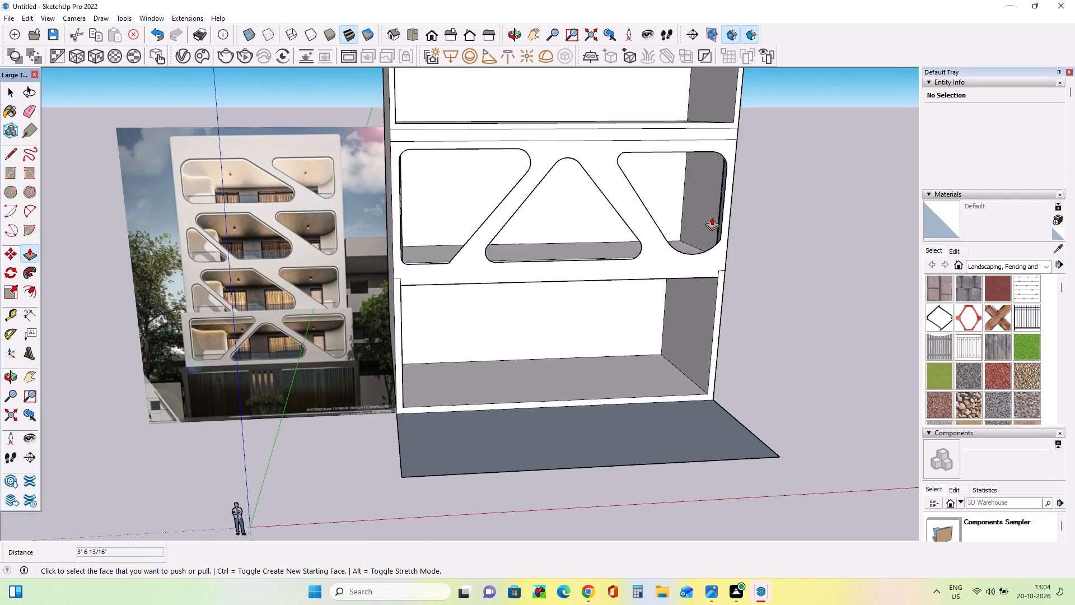
scroll(699, 239, down, 2)
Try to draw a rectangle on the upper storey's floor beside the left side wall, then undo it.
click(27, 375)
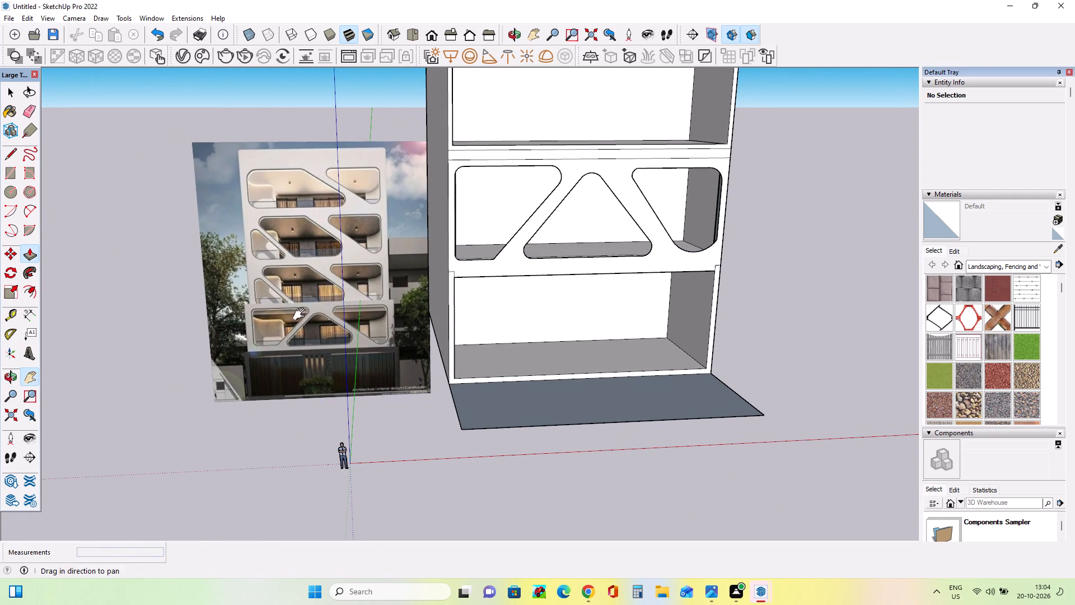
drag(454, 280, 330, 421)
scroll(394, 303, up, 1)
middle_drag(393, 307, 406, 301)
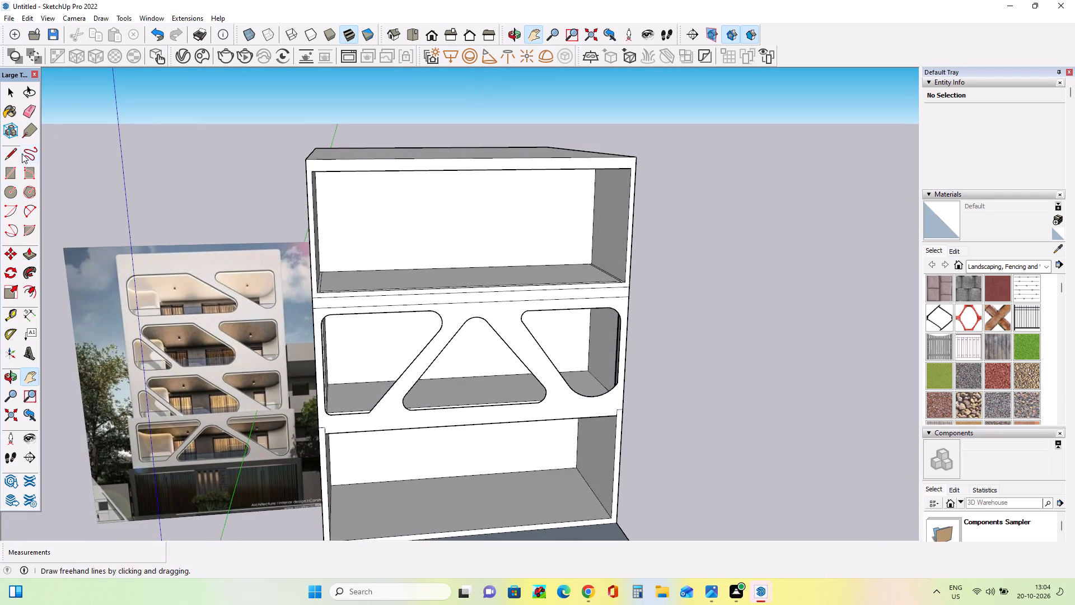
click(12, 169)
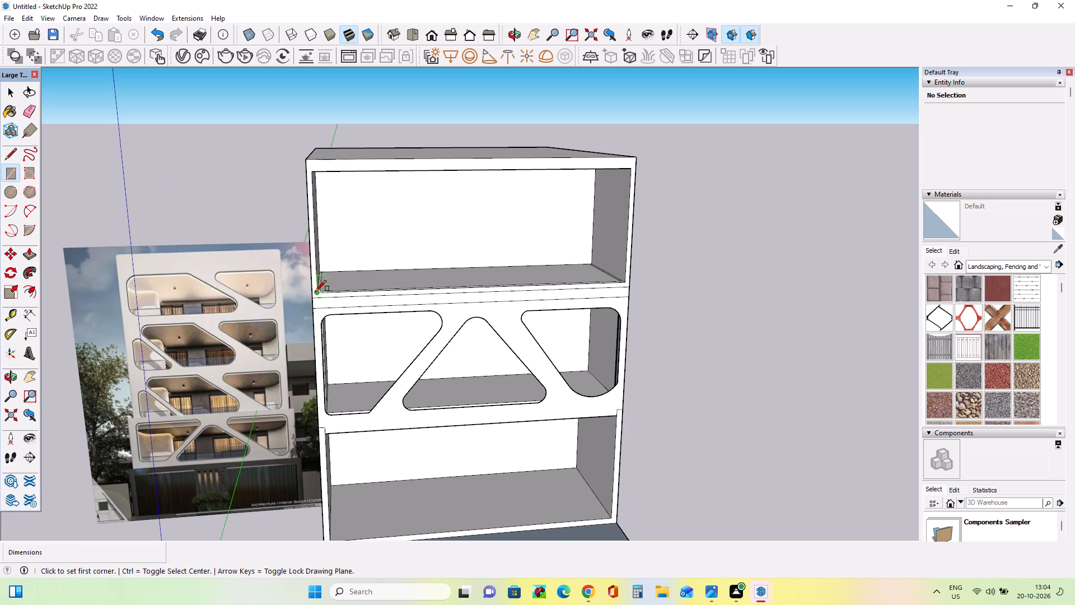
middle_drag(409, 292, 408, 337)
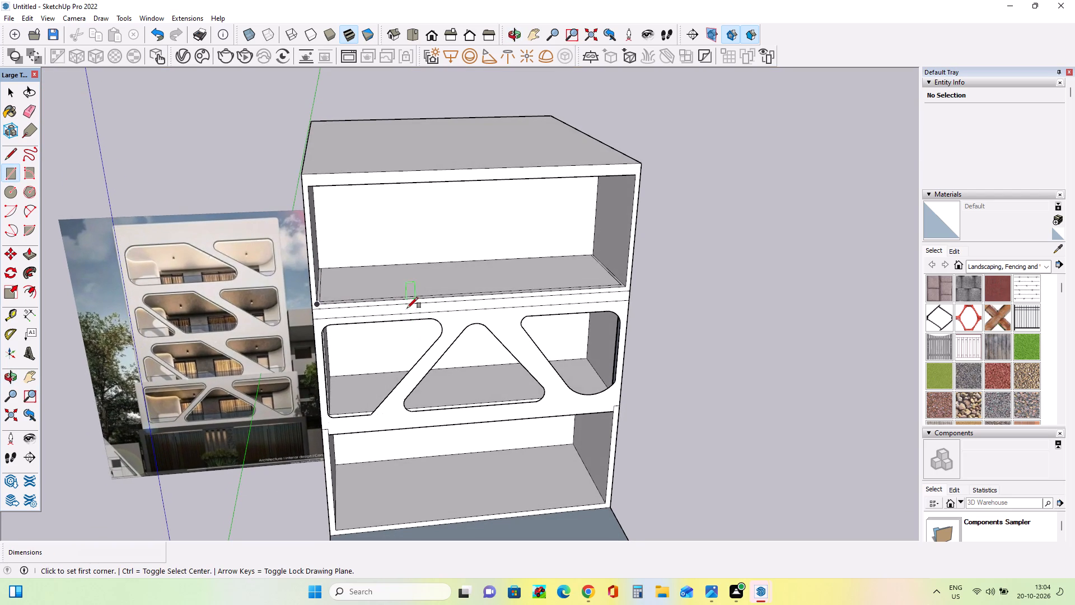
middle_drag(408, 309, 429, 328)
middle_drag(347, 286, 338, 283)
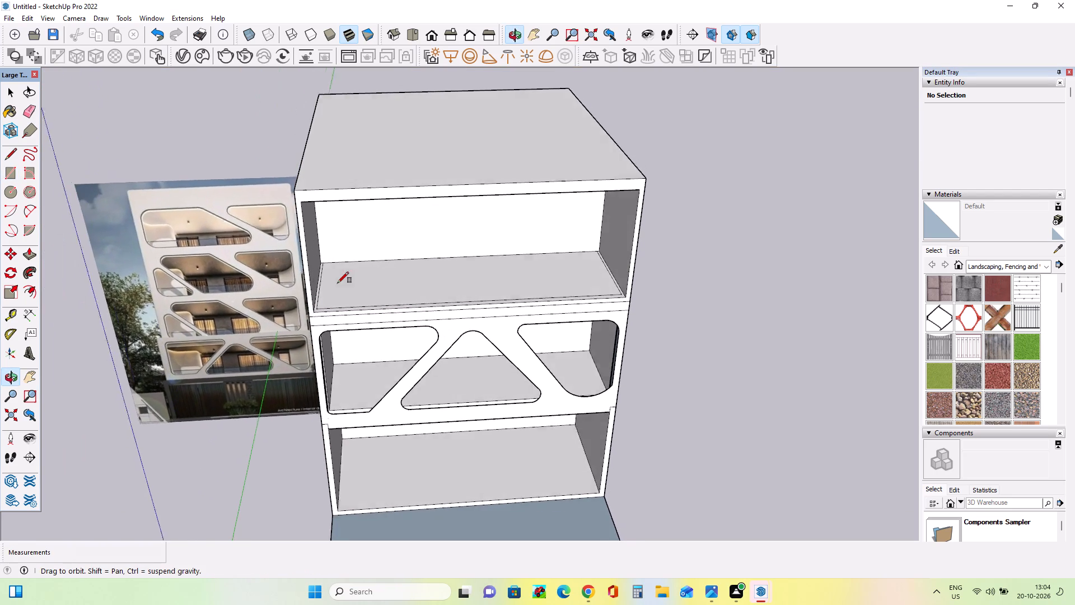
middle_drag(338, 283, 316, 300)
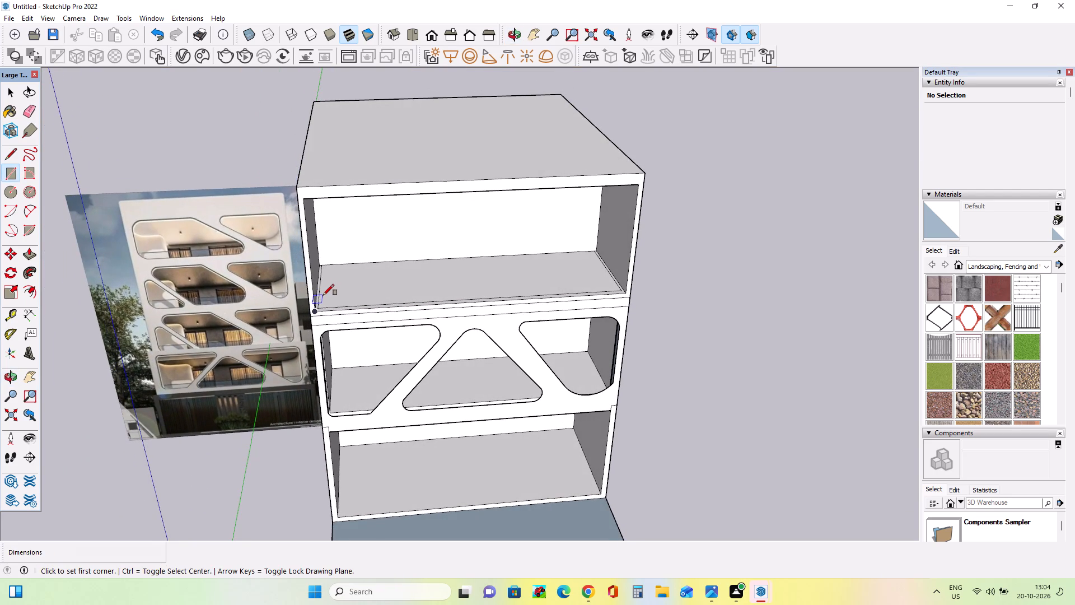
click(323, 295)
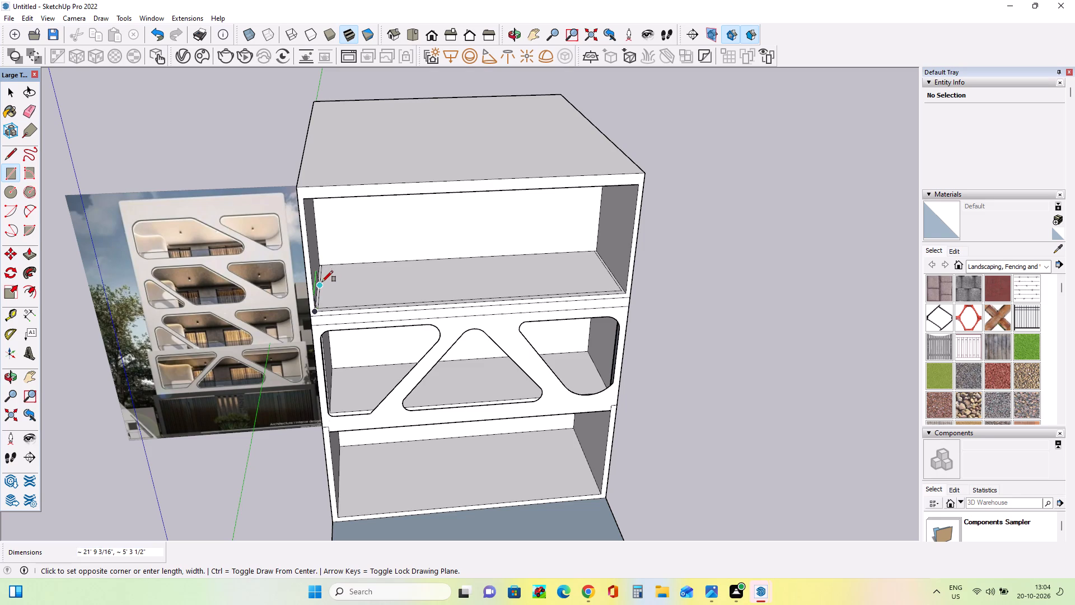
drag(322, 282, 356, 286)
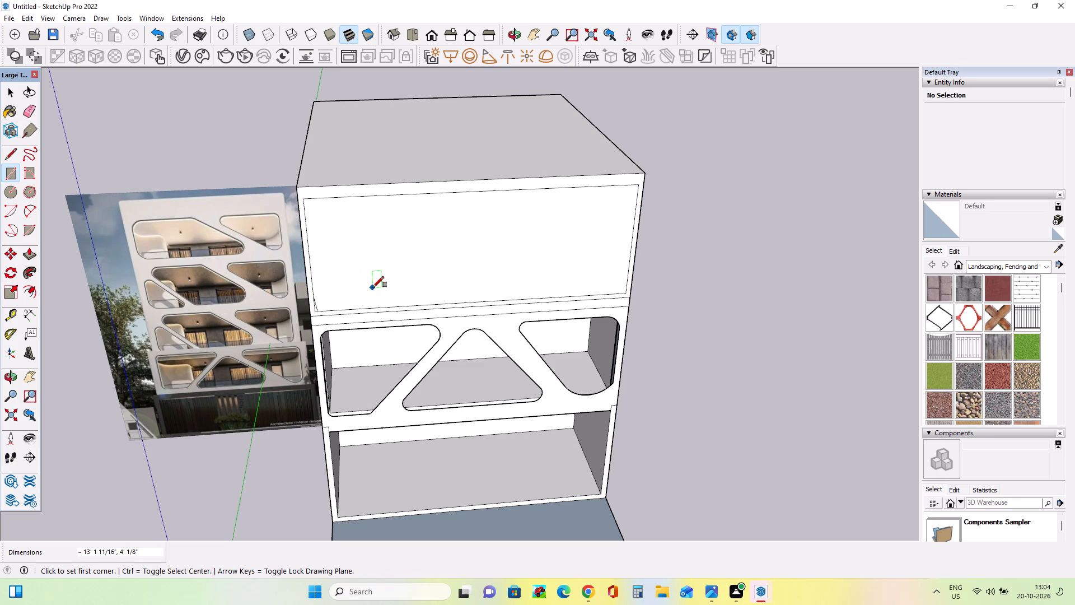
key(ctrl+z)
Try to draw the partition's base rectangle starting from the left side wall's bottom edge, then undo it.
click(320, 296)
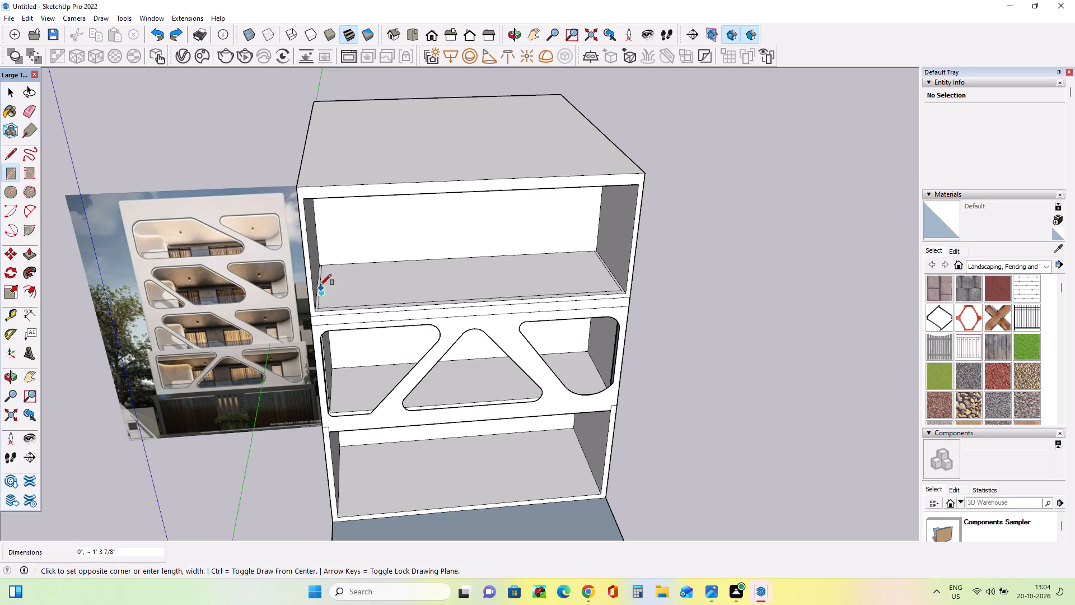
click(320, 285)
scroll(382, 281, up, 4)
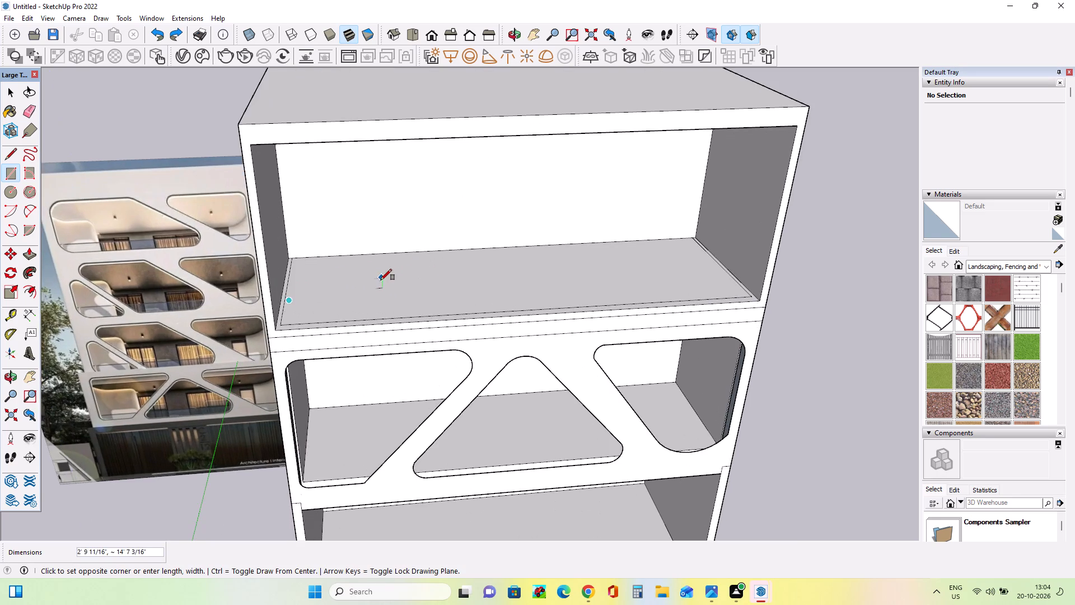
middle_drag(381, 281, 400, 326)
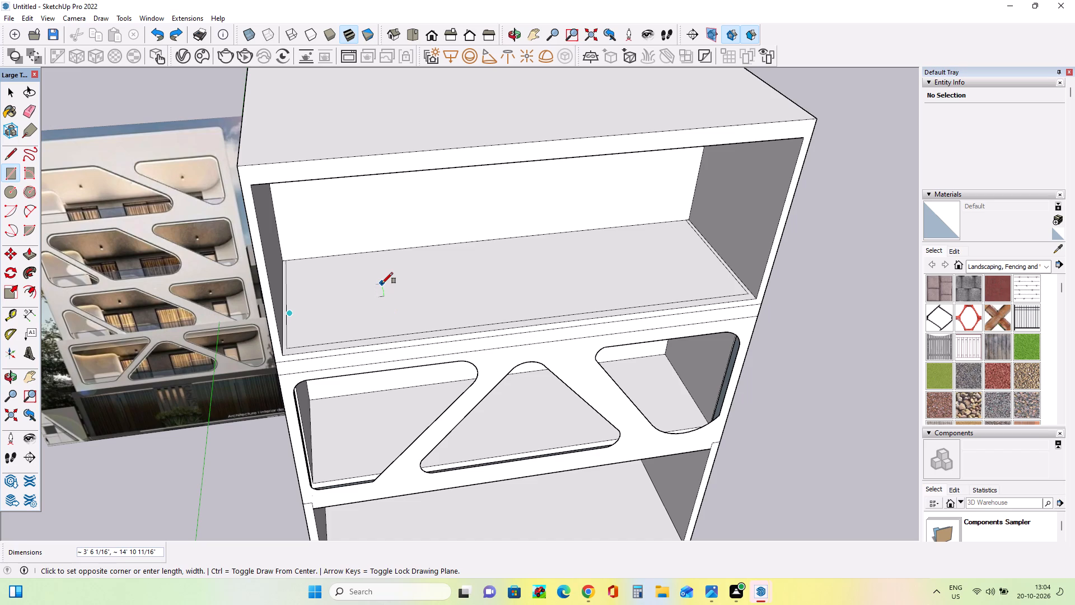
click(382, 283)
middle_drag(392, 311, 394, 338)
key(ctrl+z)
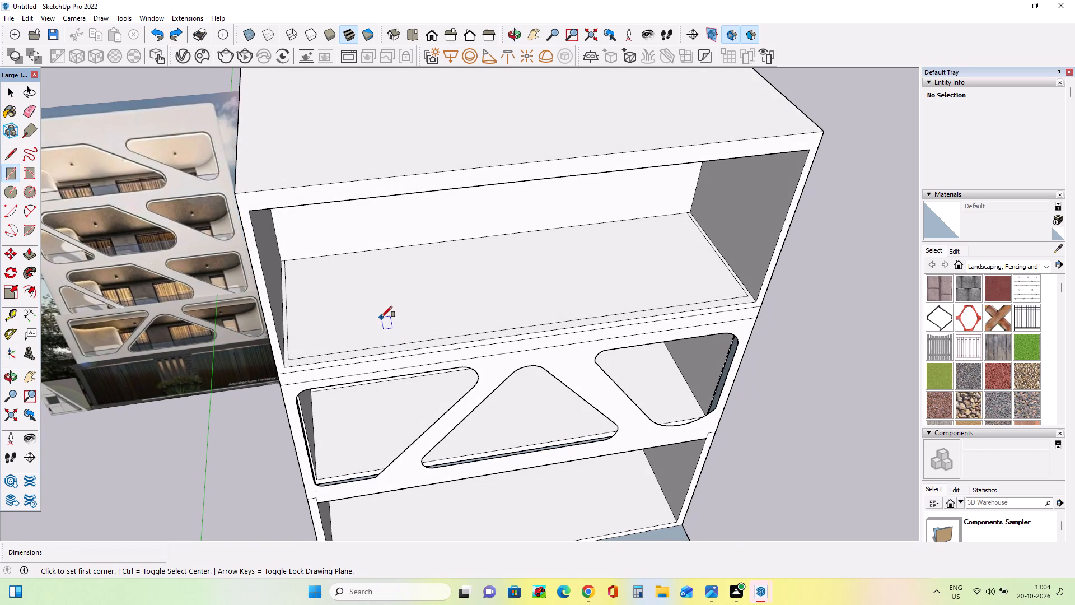
Draw a rectangle about 14' 3" by 3' 9" on the upper storey's floor against the left side wall and pull it up into a block.
click(381, 317)
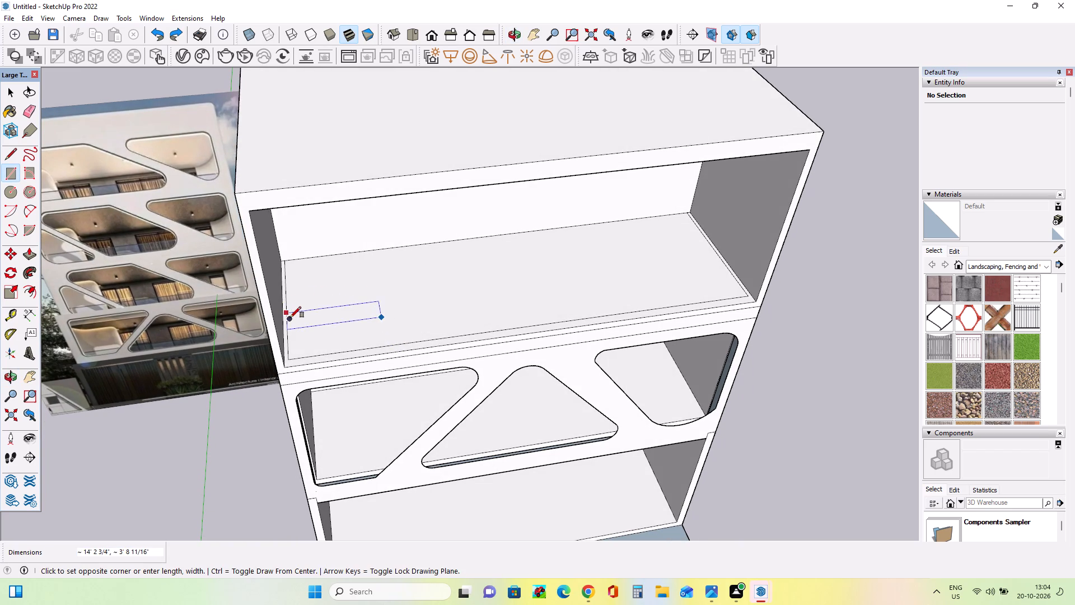
click(290, 318)
middle_drag(401, 336, 385, 315)
click(27, 258)
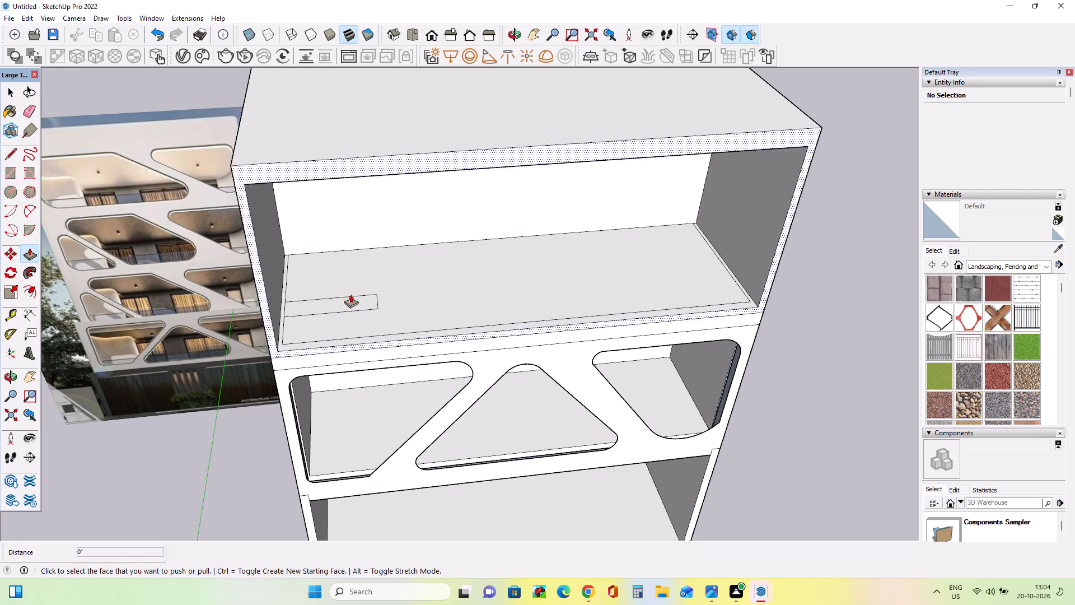
click(354, 297)
click(342, 239)
Push the block's front face back about 1' 10 1/2" to thin it into a partition.
middle_drag(408, 288, 335, 274)
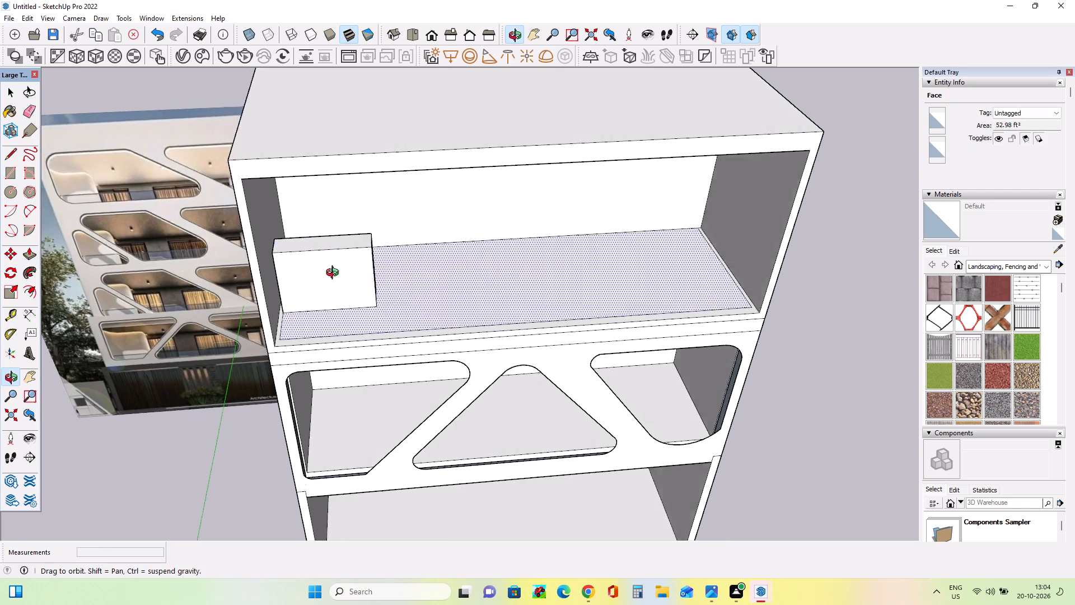
middle_drag(335, 274, 272, 270)
click(329, 252)
click(333, 245)
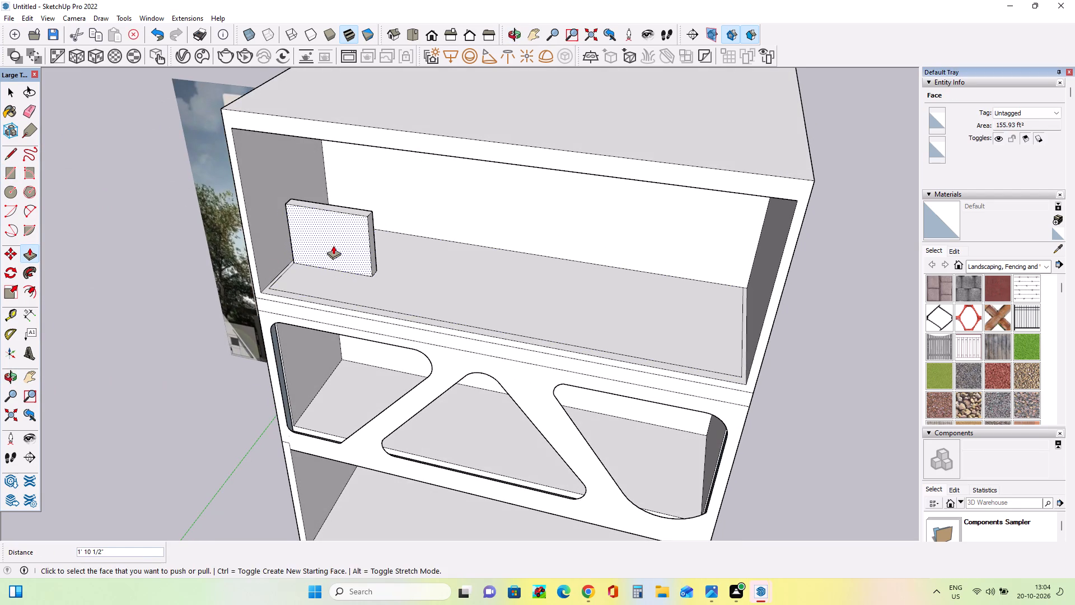
Pull the top face of the upper storey's partition up about 6' 11 13/16".
middle_drag(351, 279, 489, 235)
scroll(361, 235, up, 2)
middle_drag(361, 235, 361, 253)
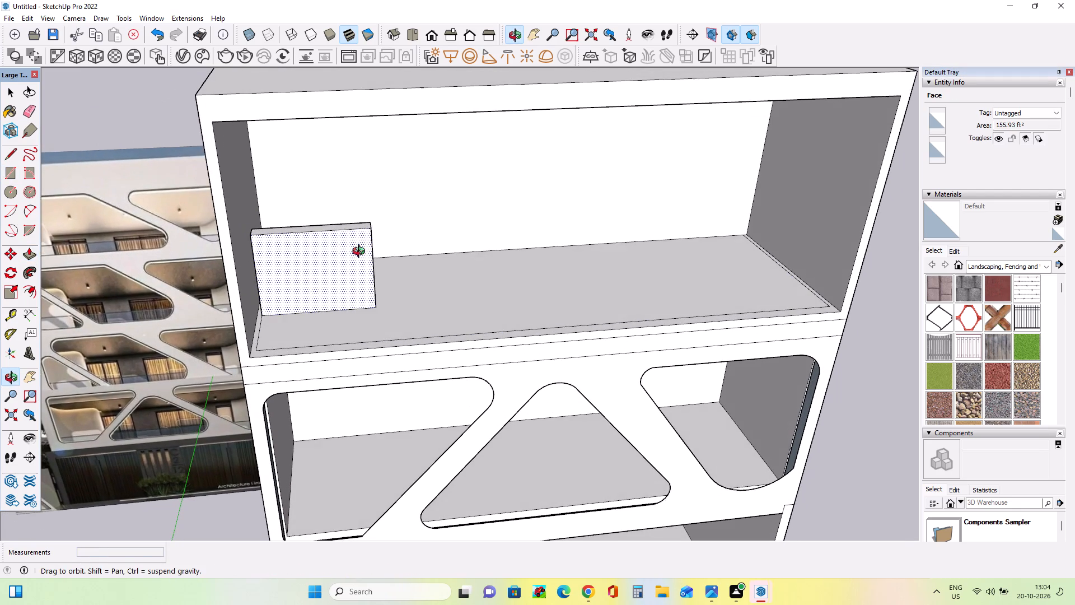
middle_drag(361, 253, 359, 258)
click(349, 226)
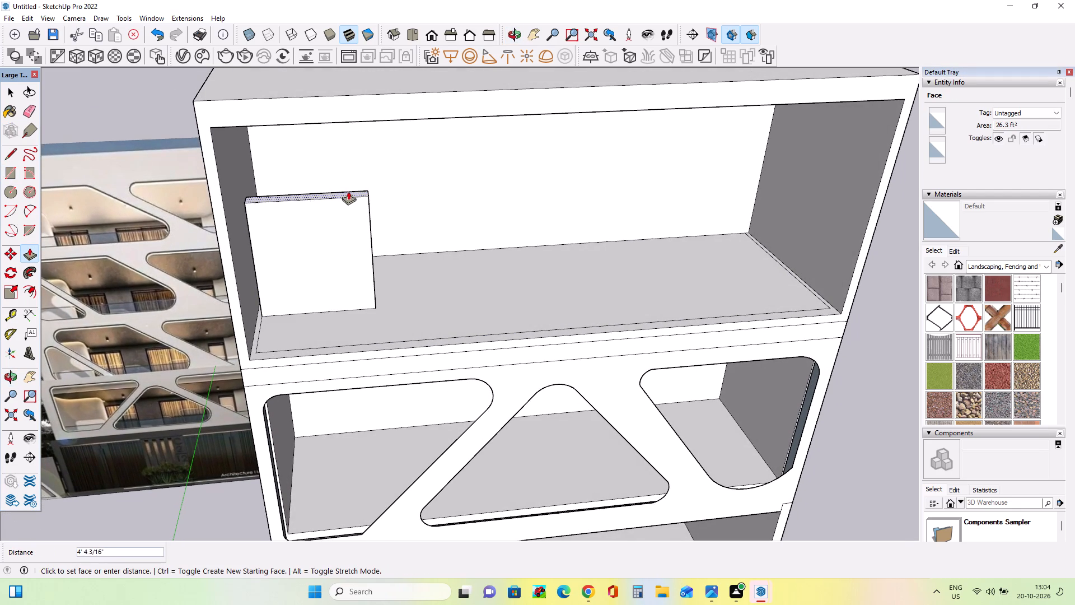
click(349, 171)
Draw an arc across the upper free corner of the partition's front face, from its top edge to its side edge.
middle_drag(443, 324, 393, 266)
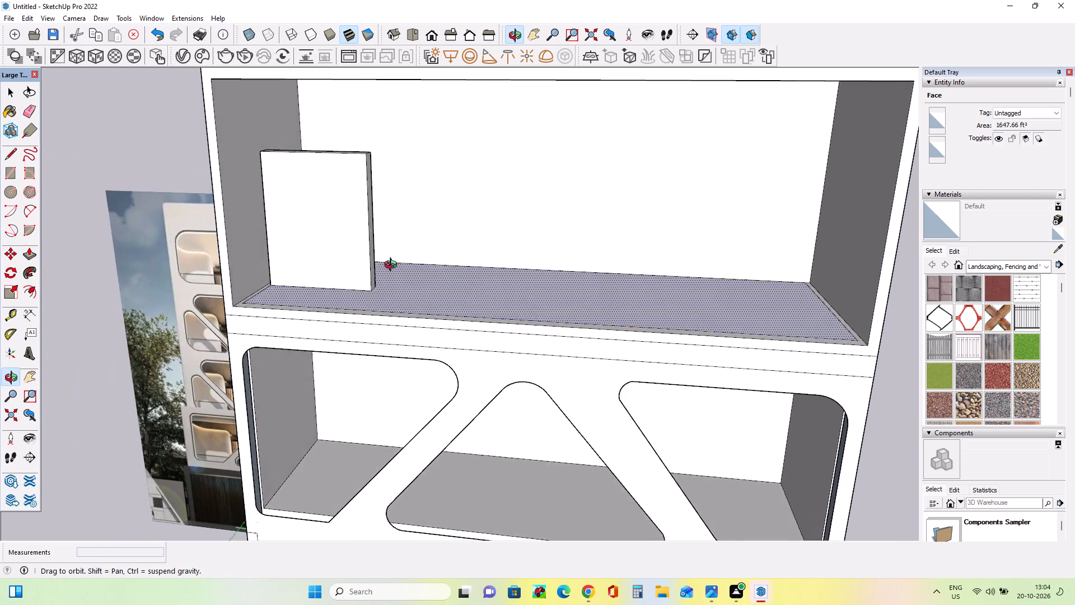
middle_drag(393, 266, 436, 279)
scroll(436, 280, down, 1)
middle_drag(350, 281, 359, 281)
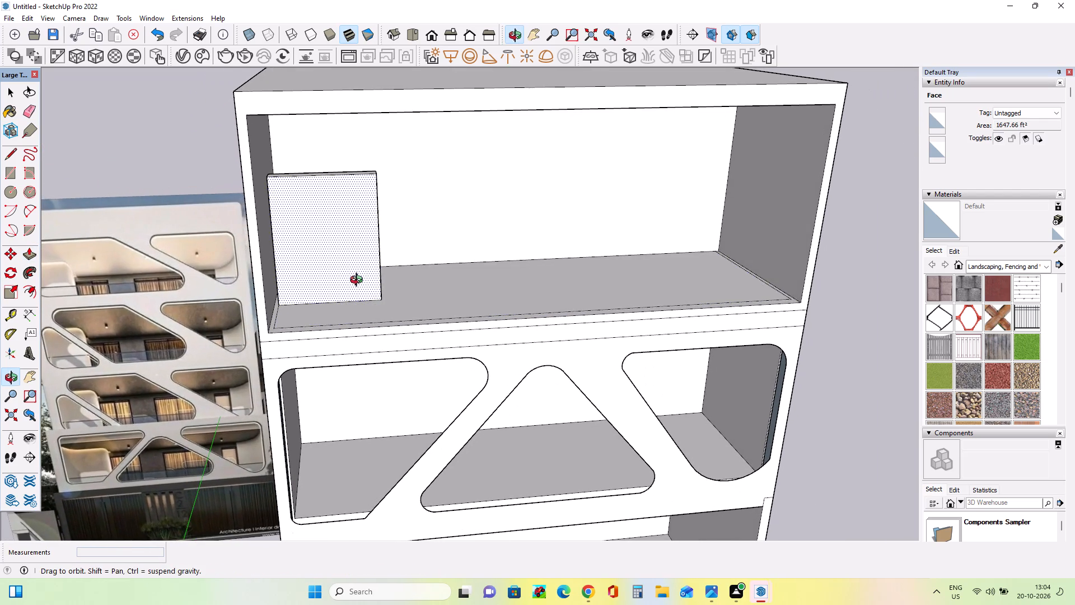
middle_drag(359, 281, 359, 281)
middle_drag(355, 292, 317, 320)
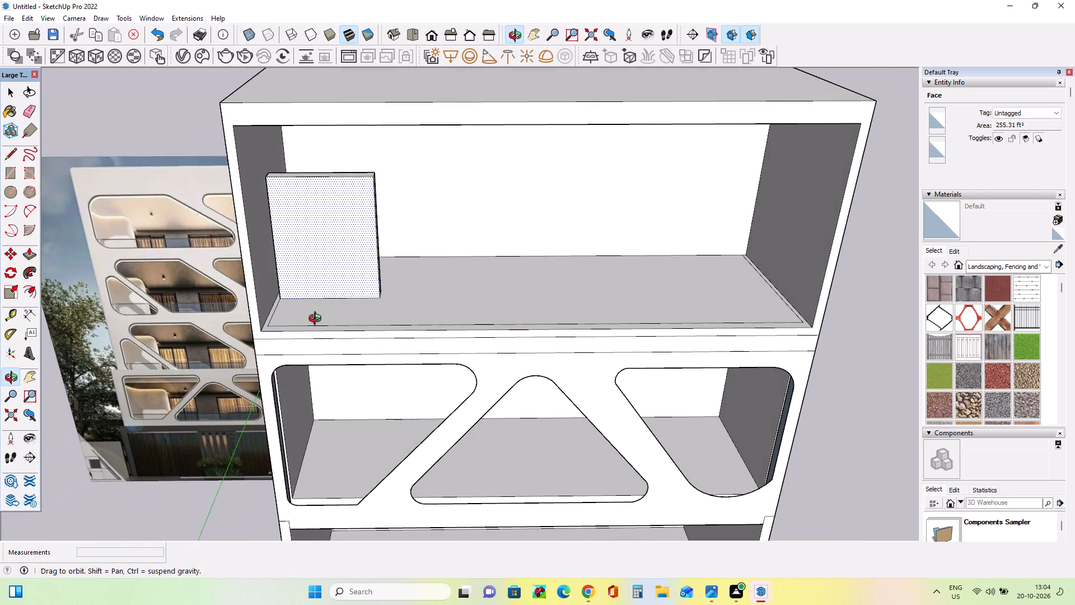
middle_drag(317, 320, 324, 317)
scroll(334, 310, down, 1)
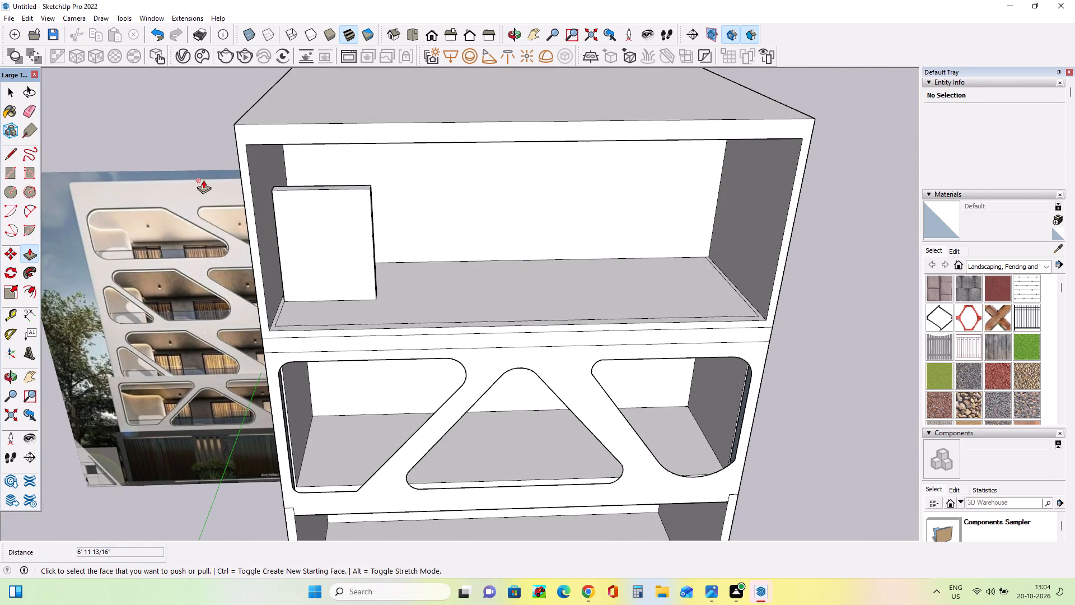
click(31, 213)
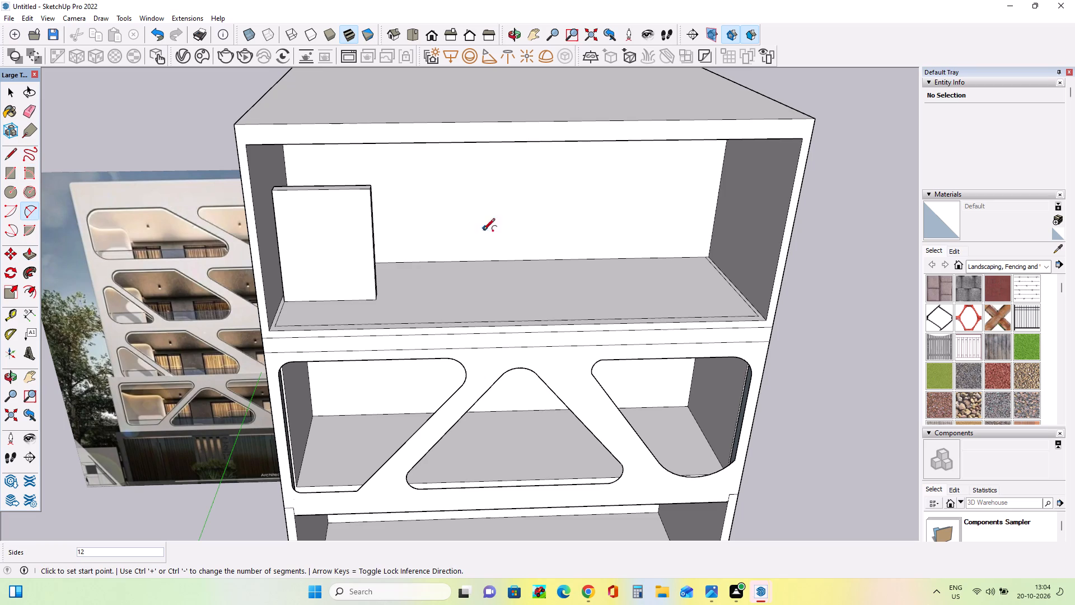
click(320, 189)
click(370, 216)
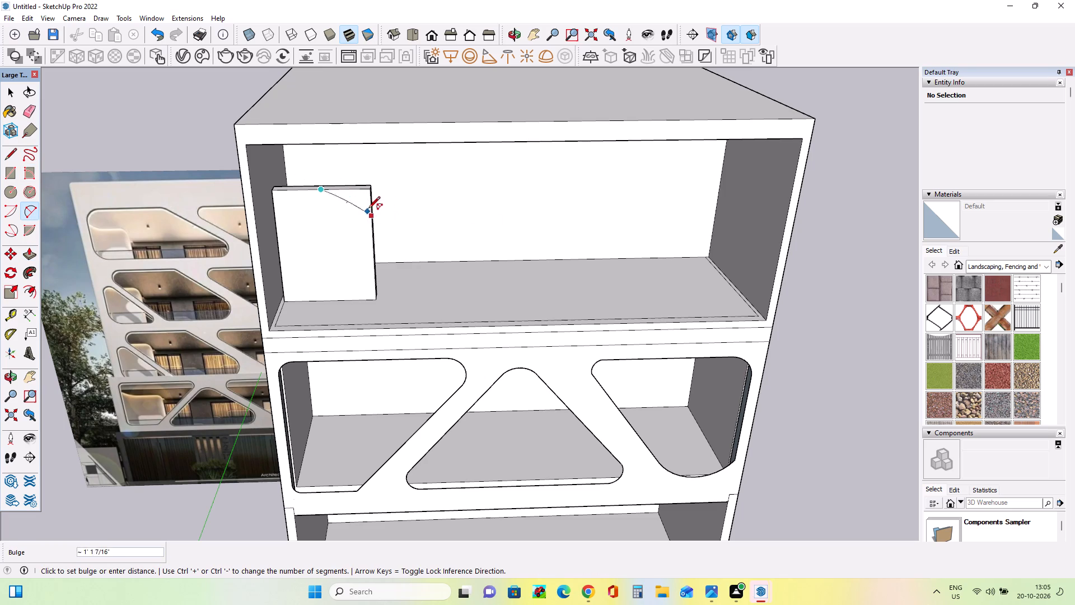
scroll(370, 204, up, 8)
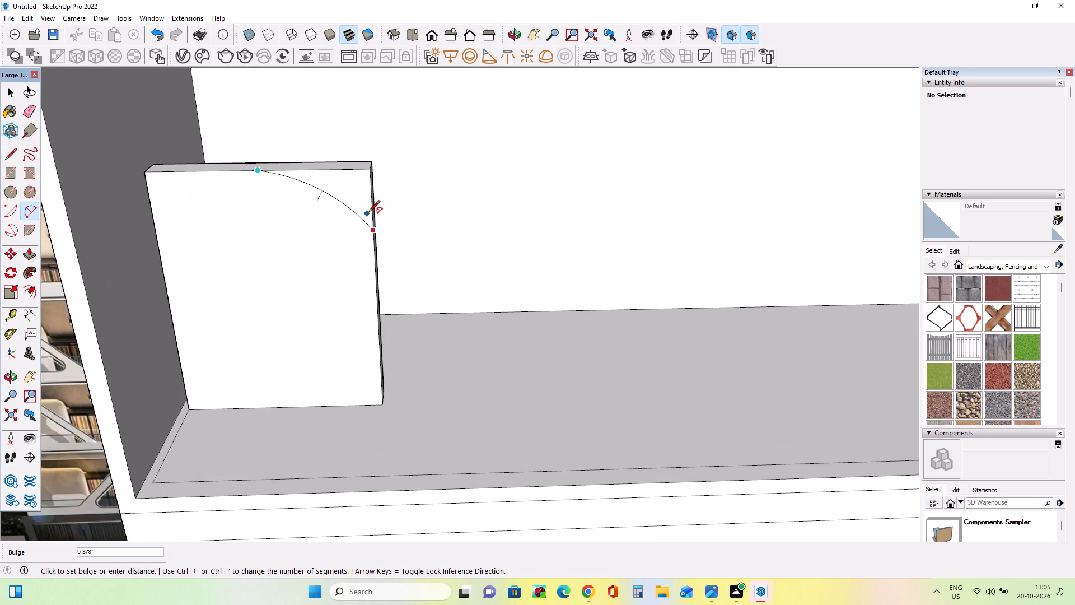
click(369, 212)
middle_drag(410, 226, 401, 234)
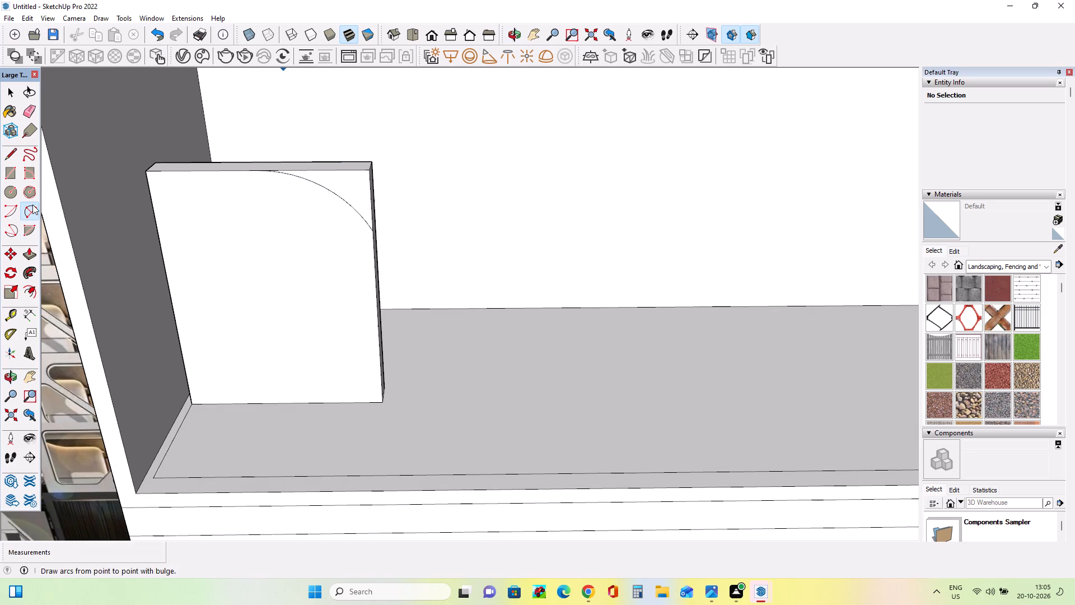
Push the corner piece outside the arc back about 1' 10 3/16" through the partition to round its upper corner.
click(30, 252)
drag(356, 201, 364, 190)
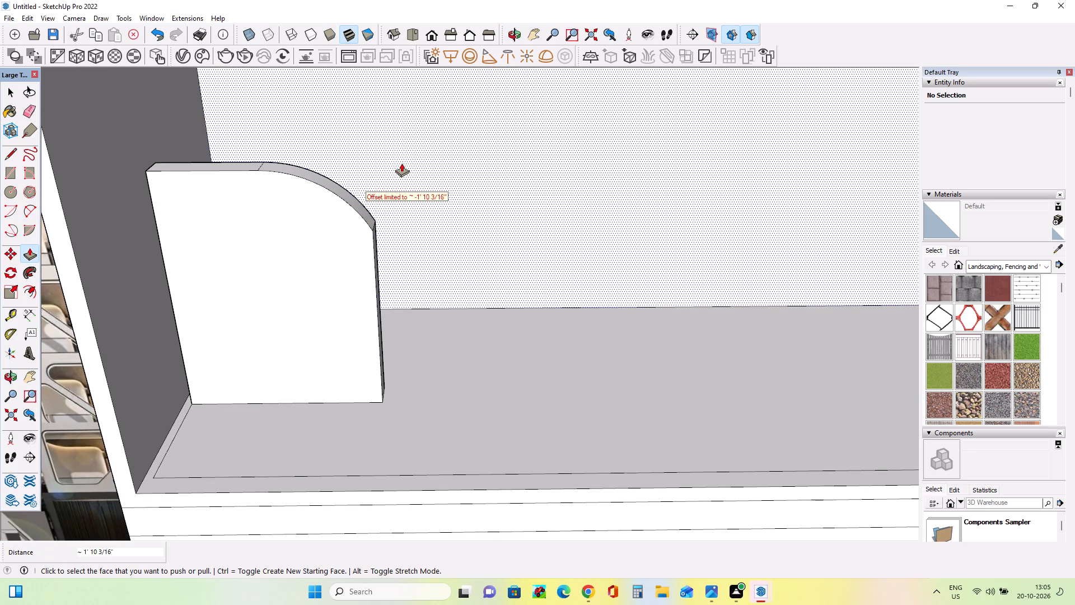
click(401, 163)
key(Escape)
Close the upper storey's front opening with a rectangle about 72' 11" by 27', drawn corner to corner.
middle_drag(413, 296, 431, 245)
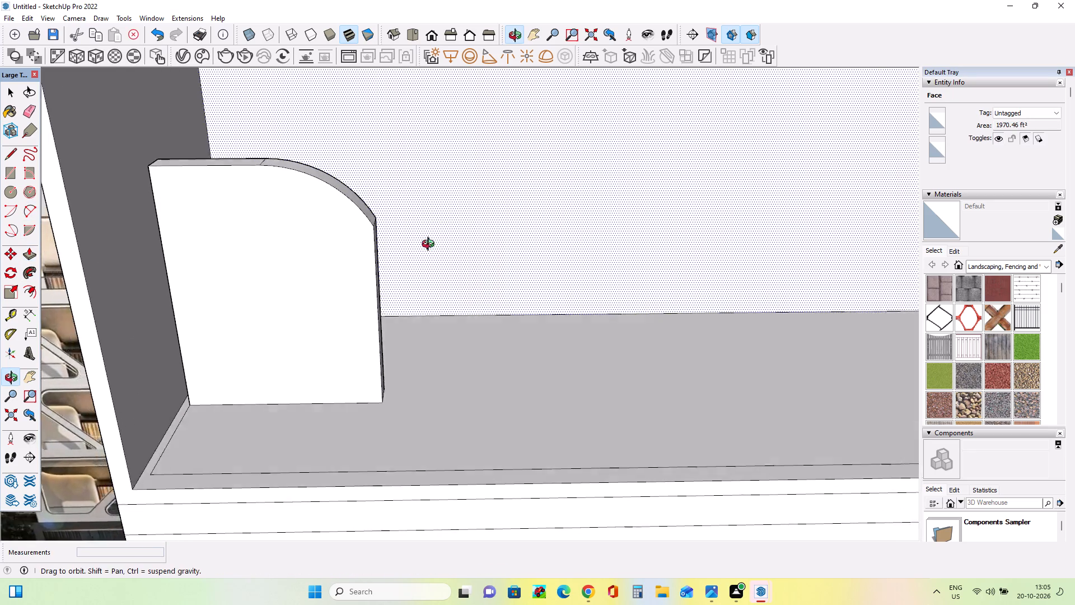
middle_drag(431, 245, 431, 239)
scroll(431, 239, down, 8)
middle_drag(420, 259, 437, 249)
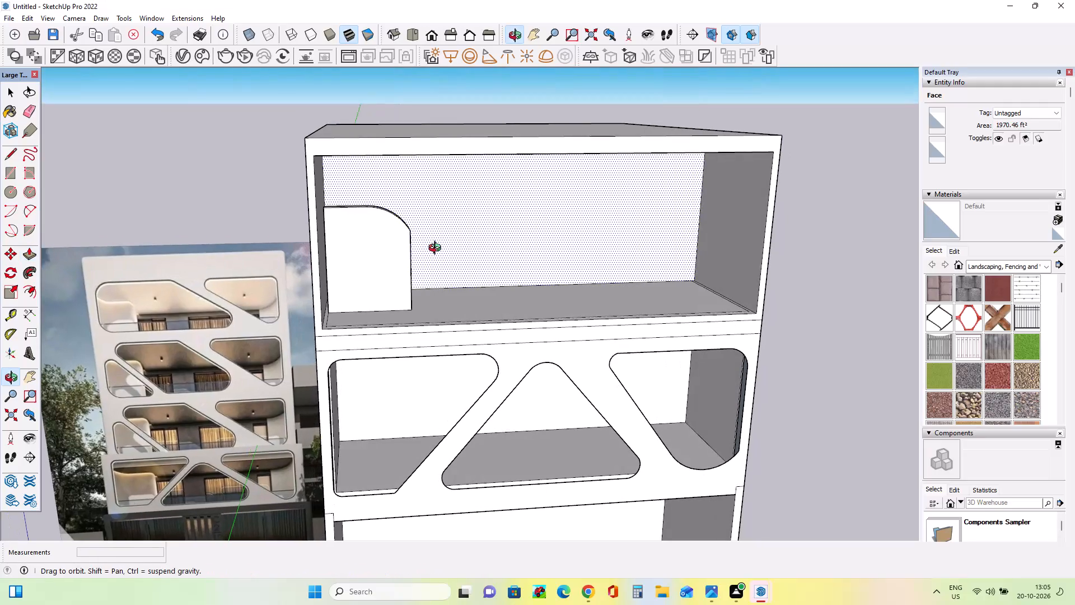
middle_drag(437, 249, 438, 250)
middle_drag(431, 263, 409, 266)
middle_drag(471, 263, 506, 275)
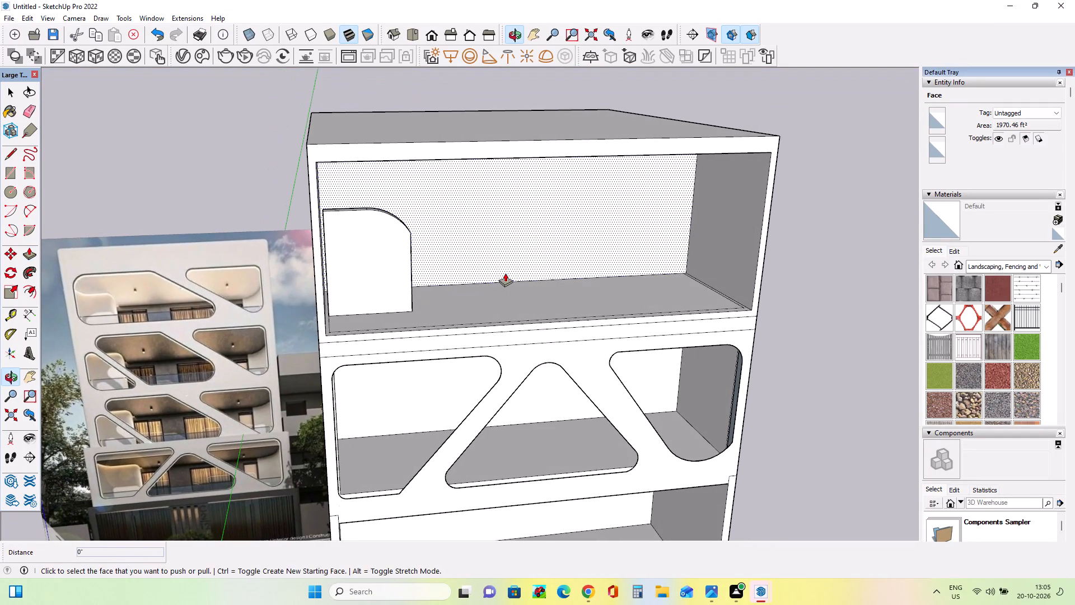
middle_drag(504, 273, 488, 277)
click(11, 174)
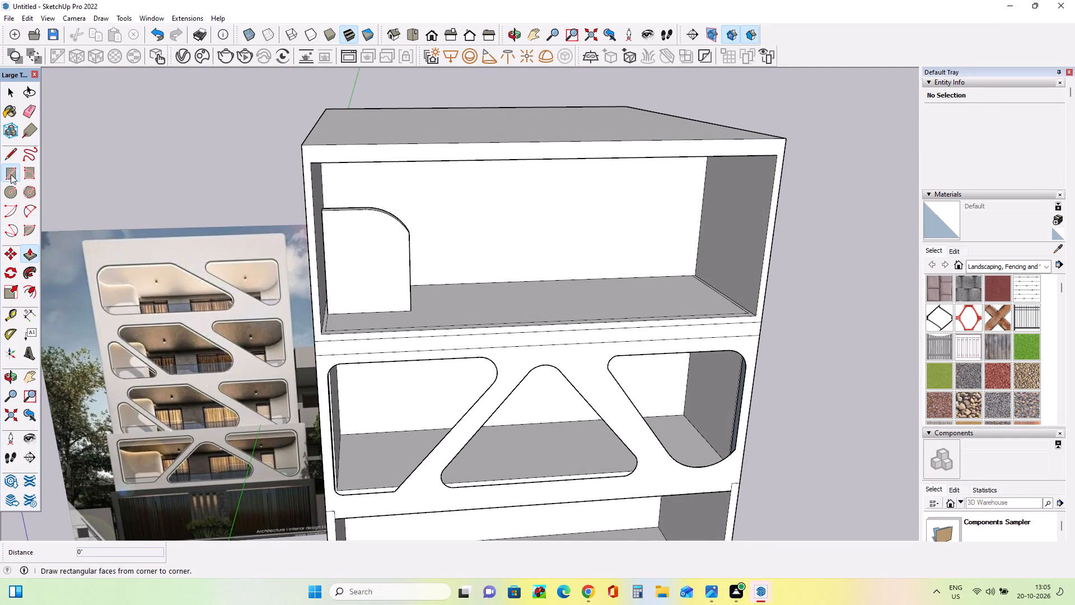
click(328, 333)
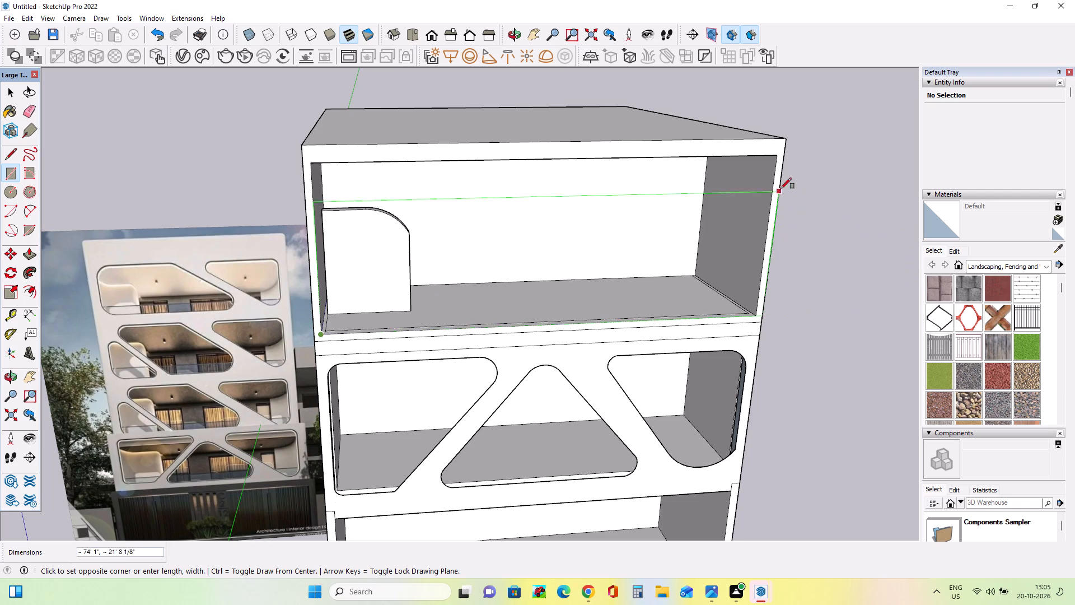
click(771, 157)
middle_drag(640, 269, 643, 270)
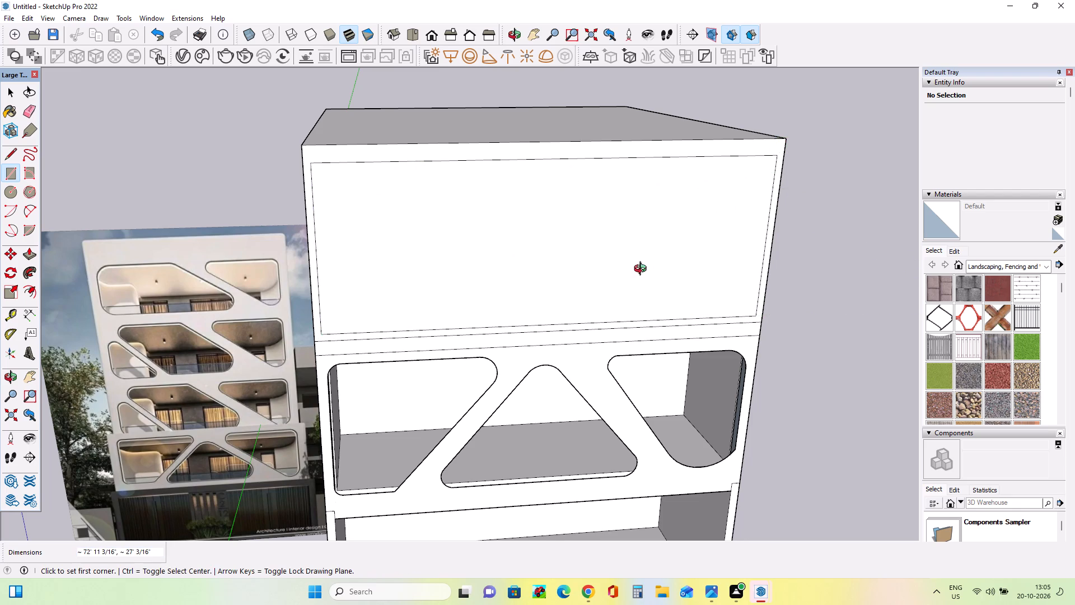
middle_drag(643, 270, 669, 265)
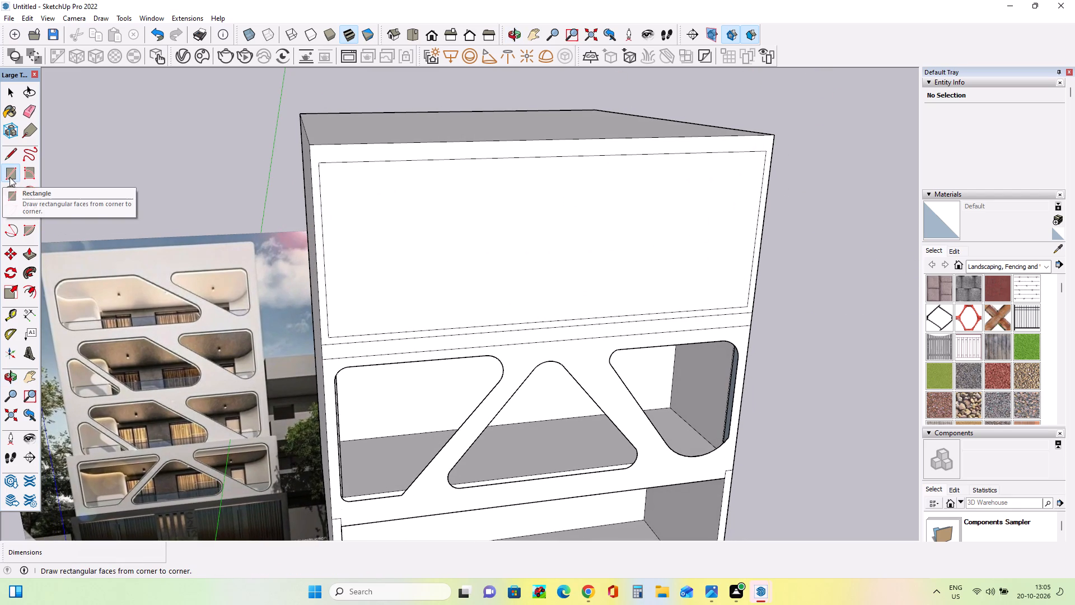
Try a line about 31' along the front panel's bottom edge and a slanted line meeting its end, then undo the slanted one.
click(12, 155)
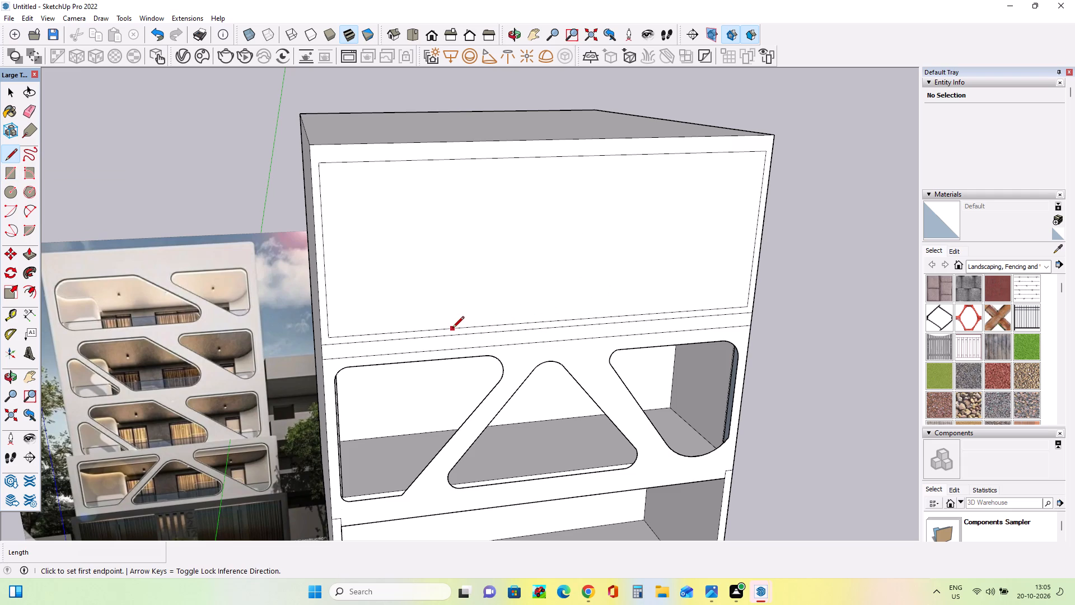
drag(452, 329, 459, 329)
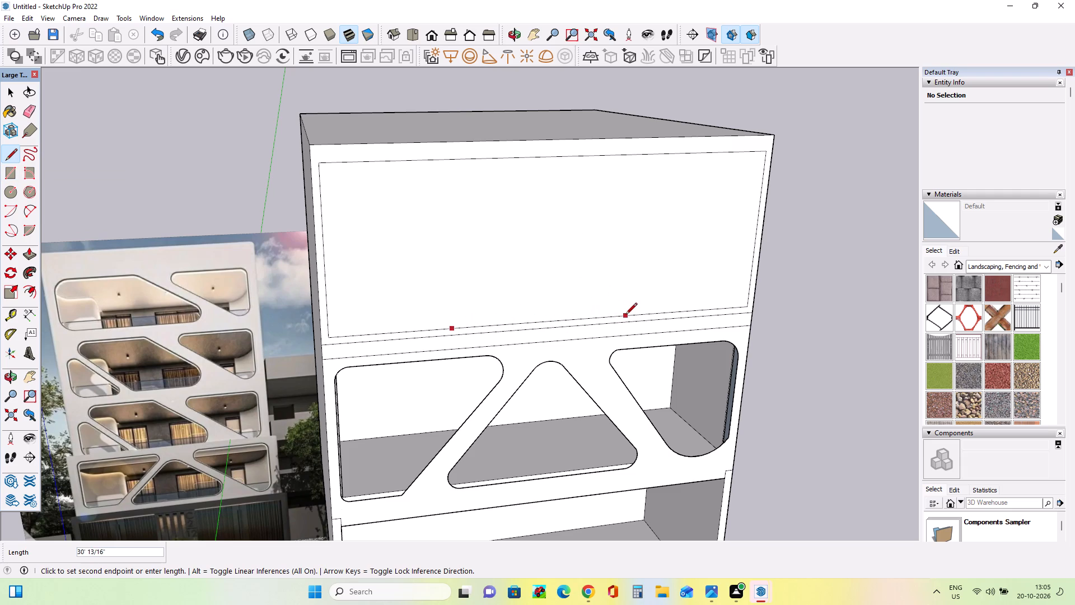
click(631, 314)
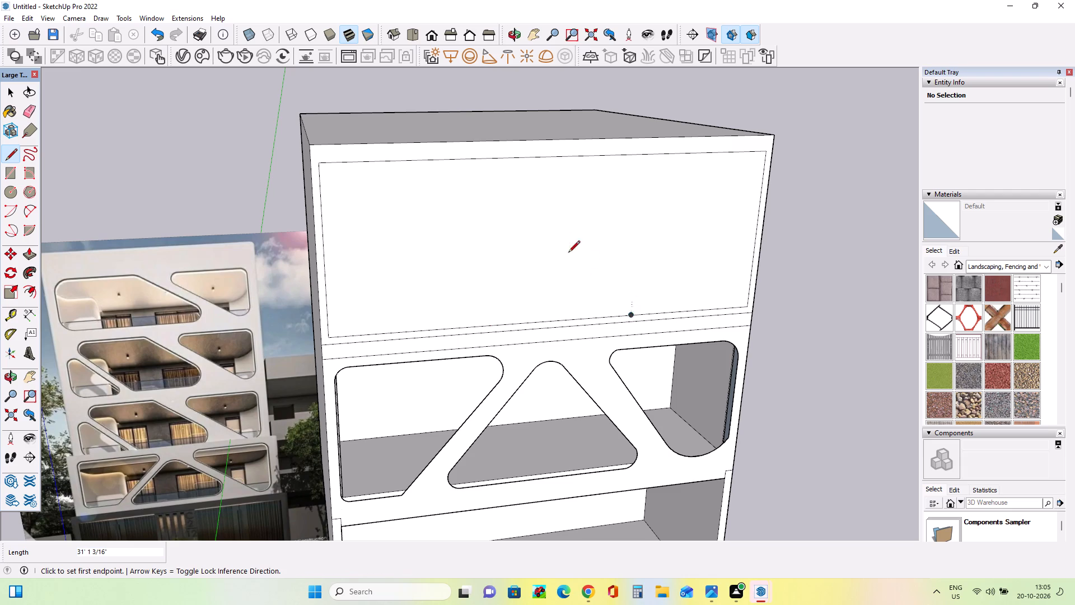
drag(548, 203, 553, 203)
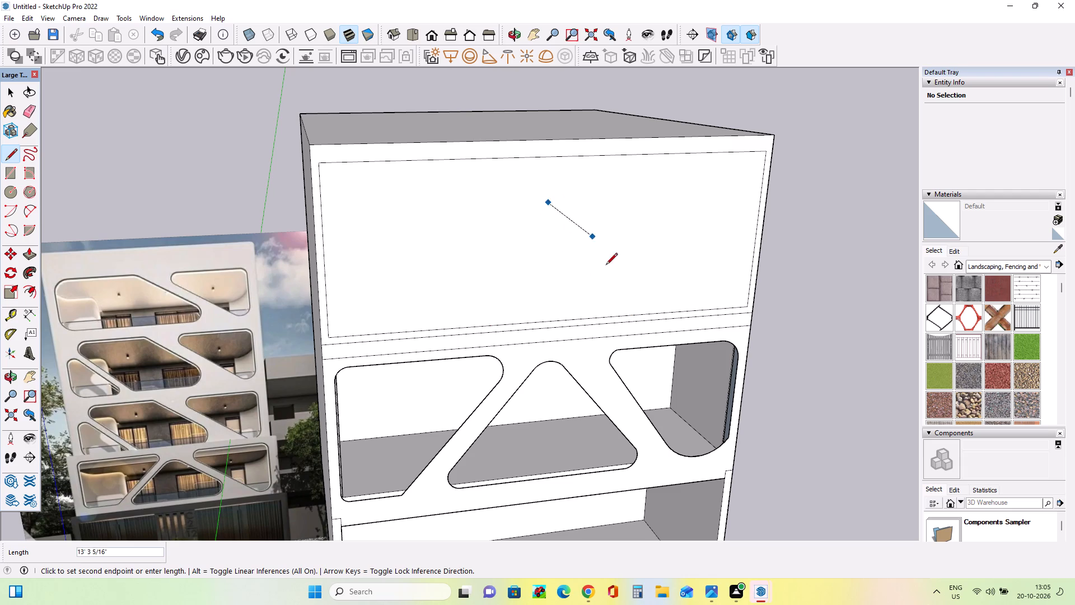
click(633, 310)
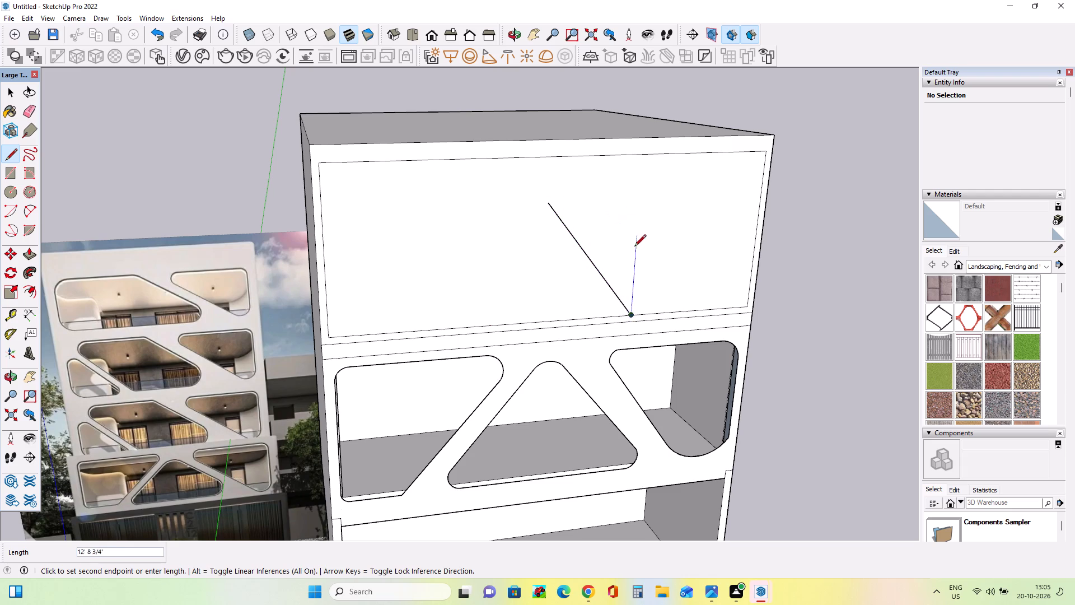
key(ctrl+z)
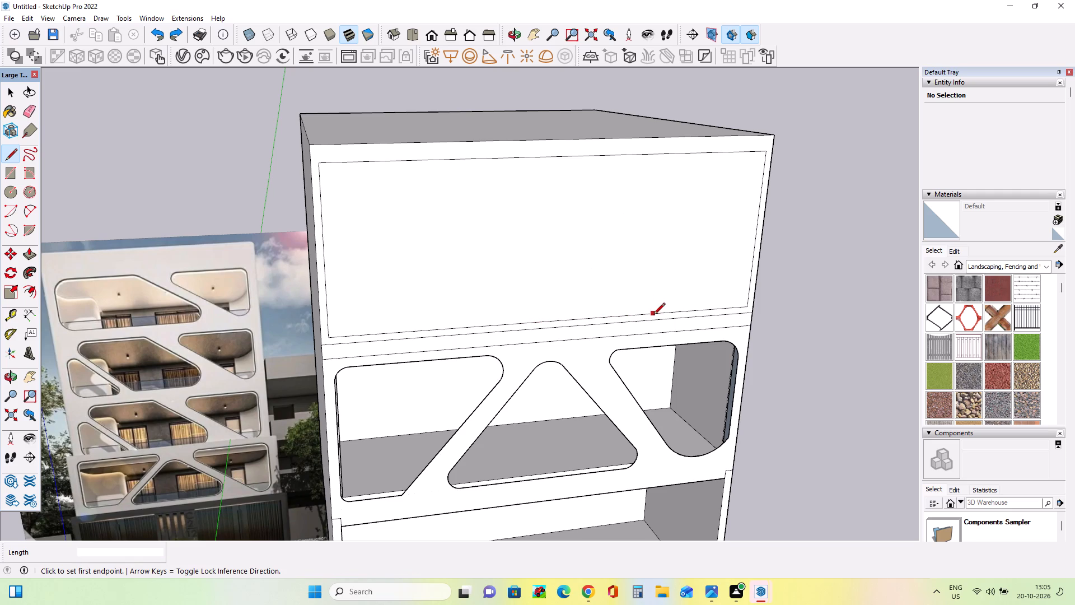
Draw a slanted line about 26' long up from the front panel's bottom edge, then continue about 22' 7" horizontally toward the partition side.
drag(653, 315, 651, 310)
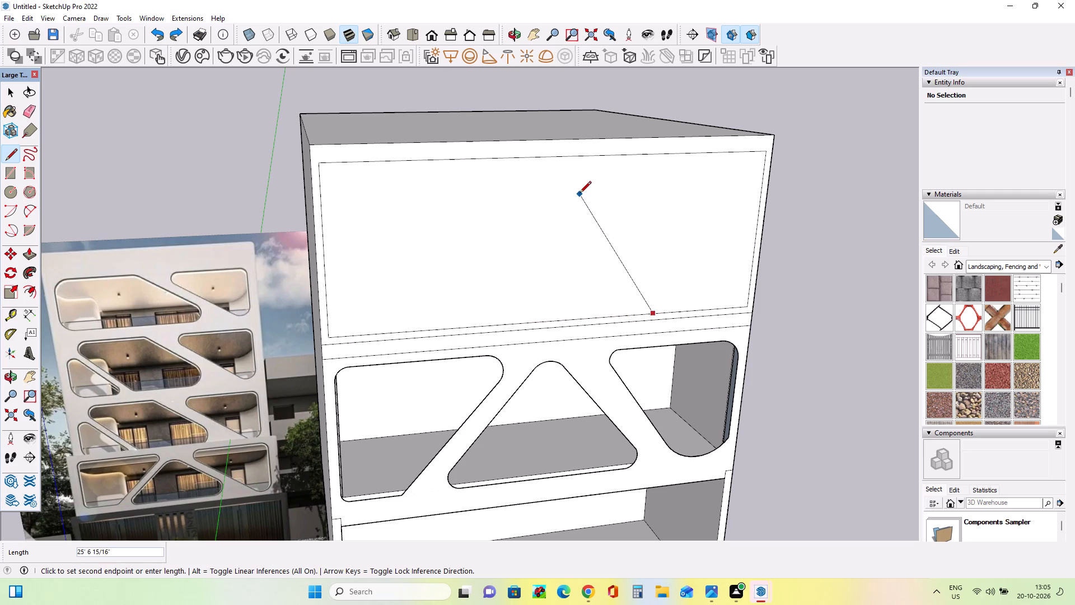
click(578, 190)
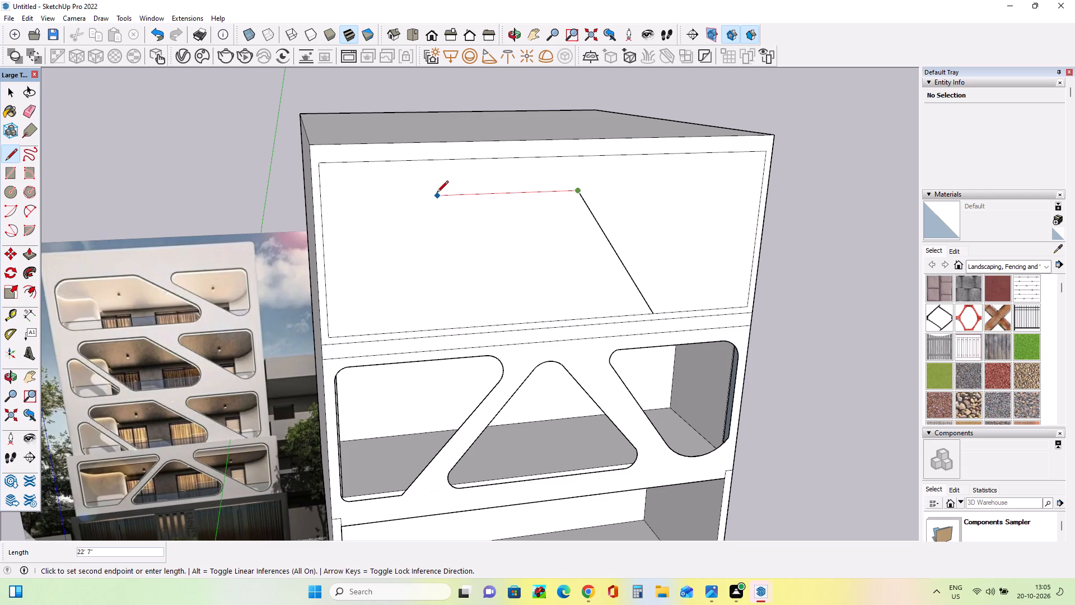
click(437, 193)
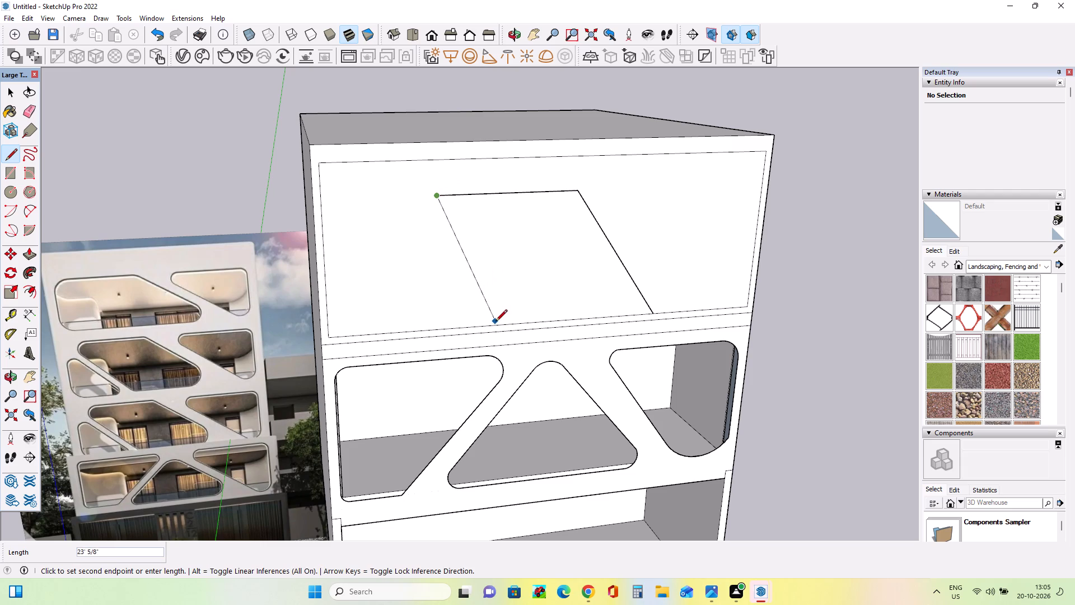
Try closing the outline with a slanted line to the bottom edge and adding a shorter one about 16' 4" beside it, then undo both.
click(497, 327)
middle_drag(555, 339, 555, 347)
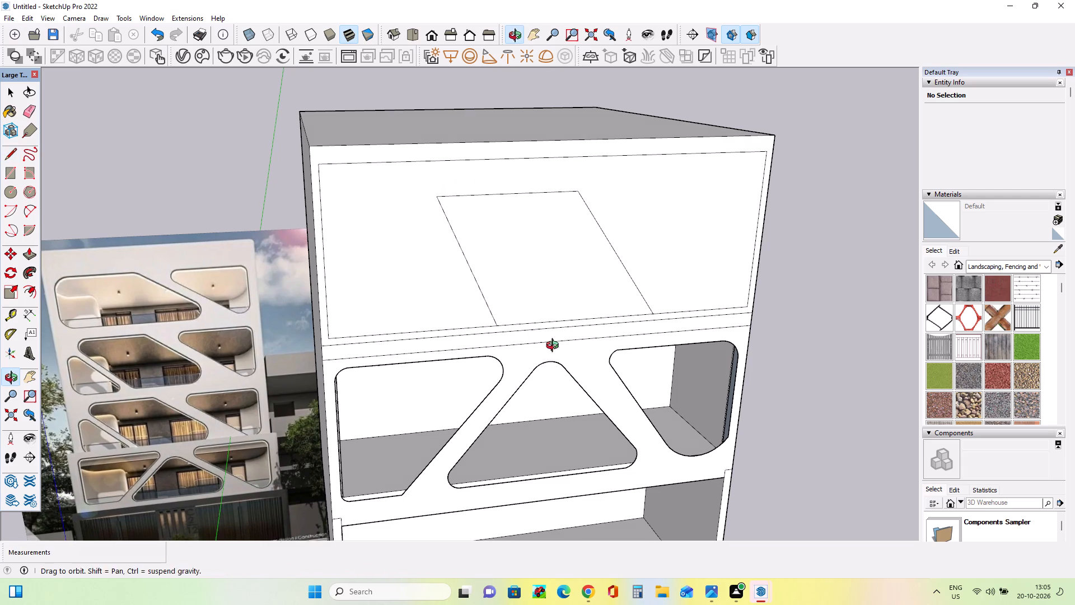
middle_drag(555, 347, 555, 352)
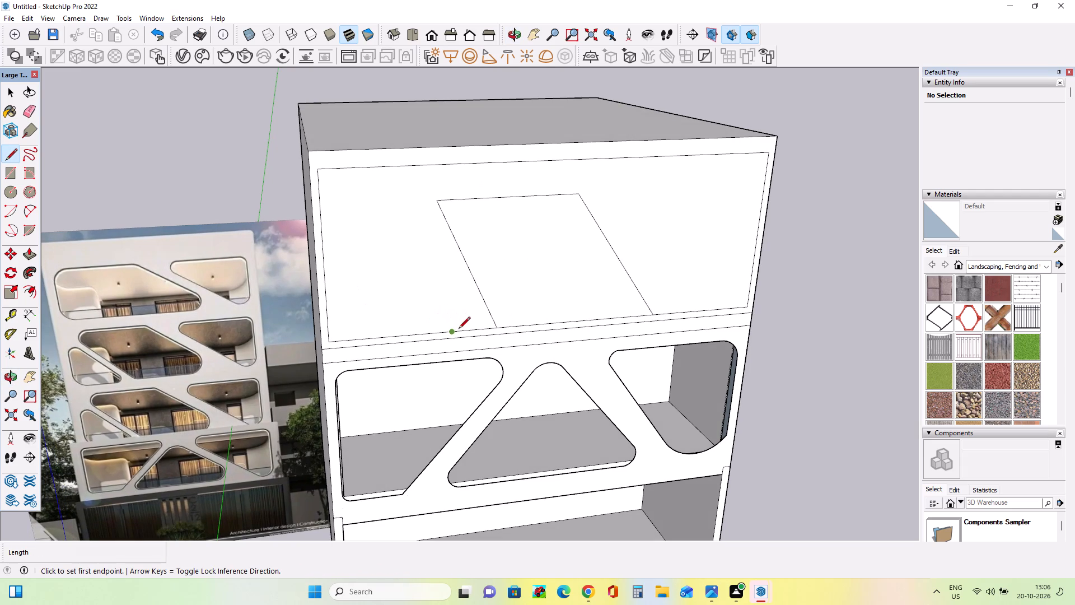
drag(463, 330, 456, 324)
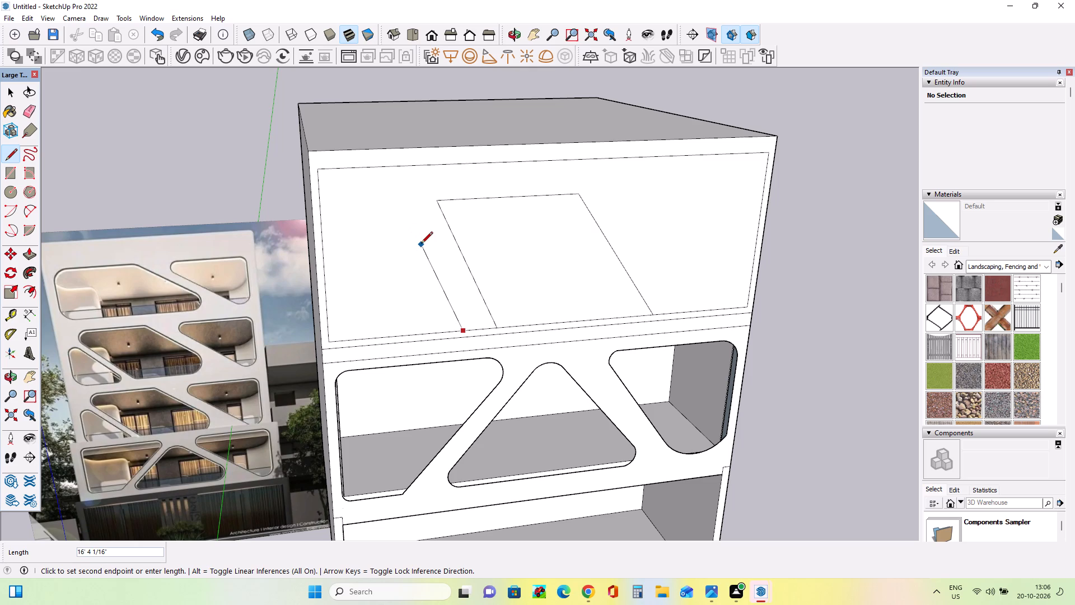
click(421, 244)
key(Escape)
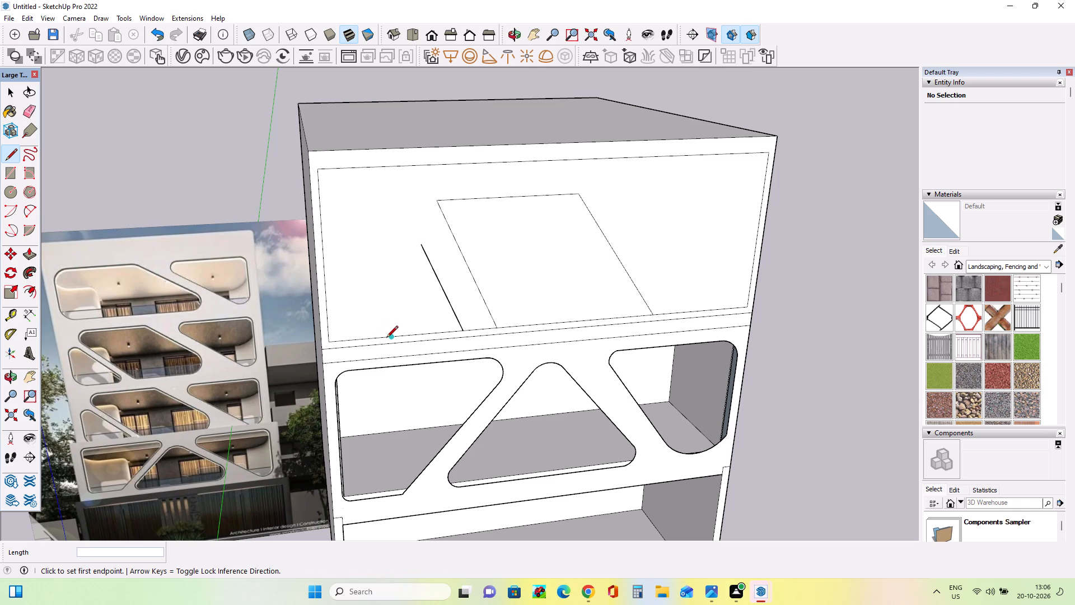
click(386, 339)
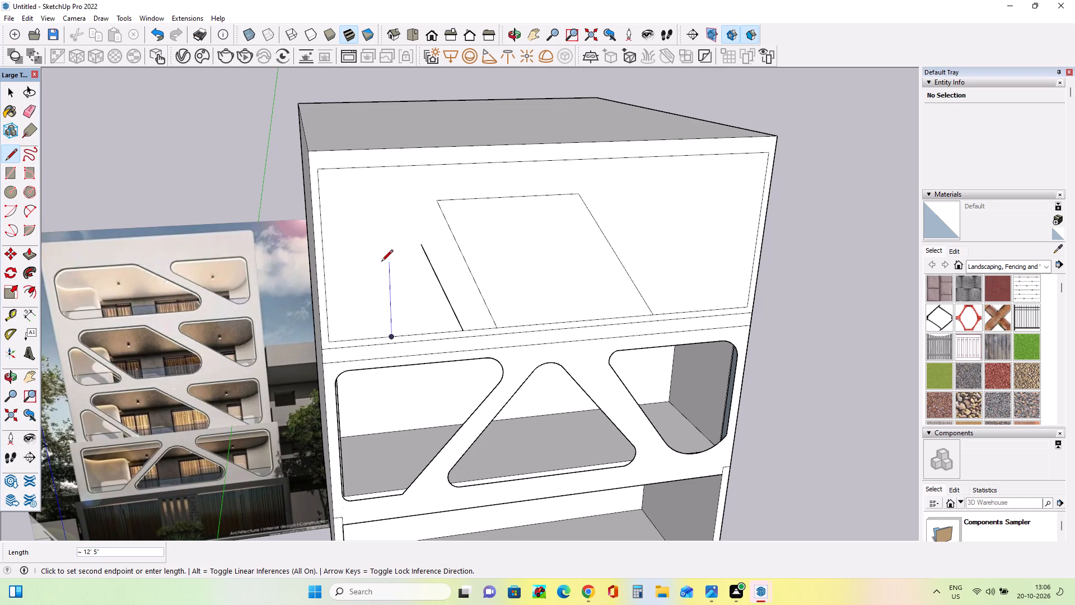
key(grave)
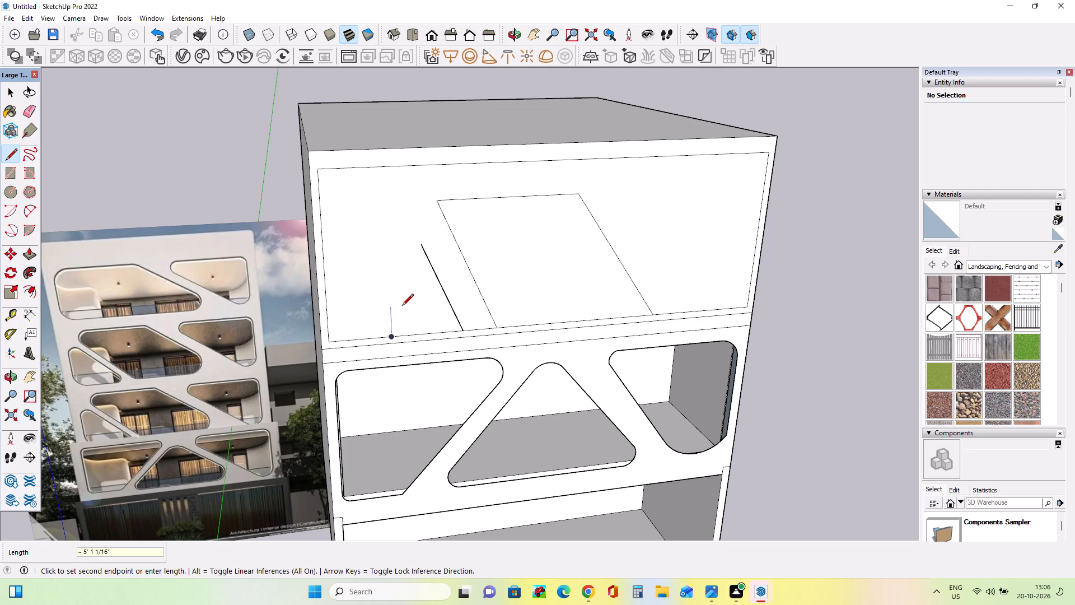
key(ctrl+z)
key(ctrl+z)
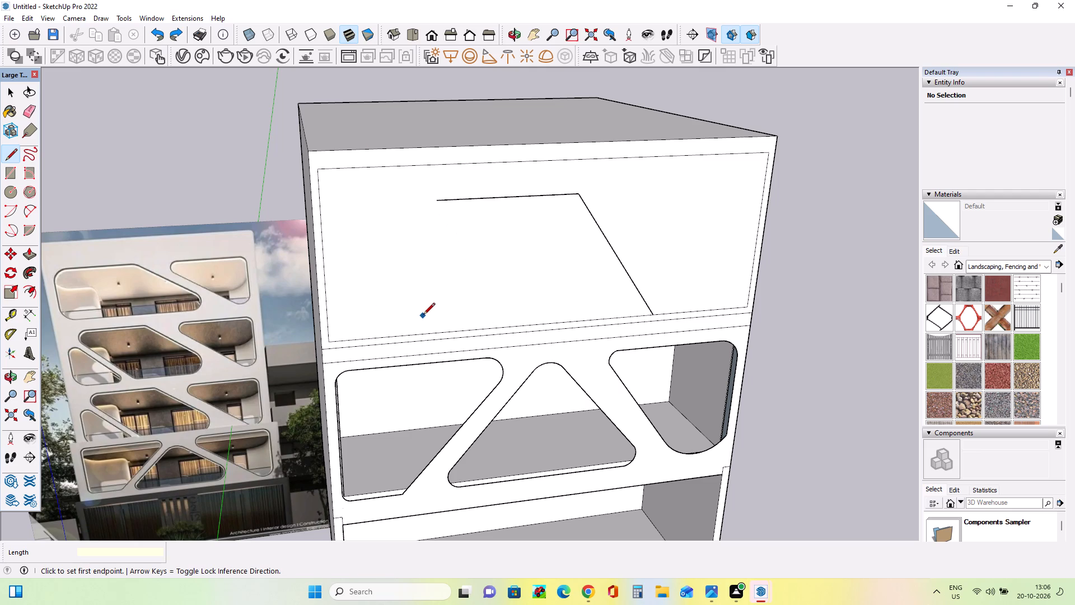
Extend the outline's top line toward the partition side and close it with a slanted line about 24' long to the panel's bottom edge.
click(433, 201)
click(405, 203)
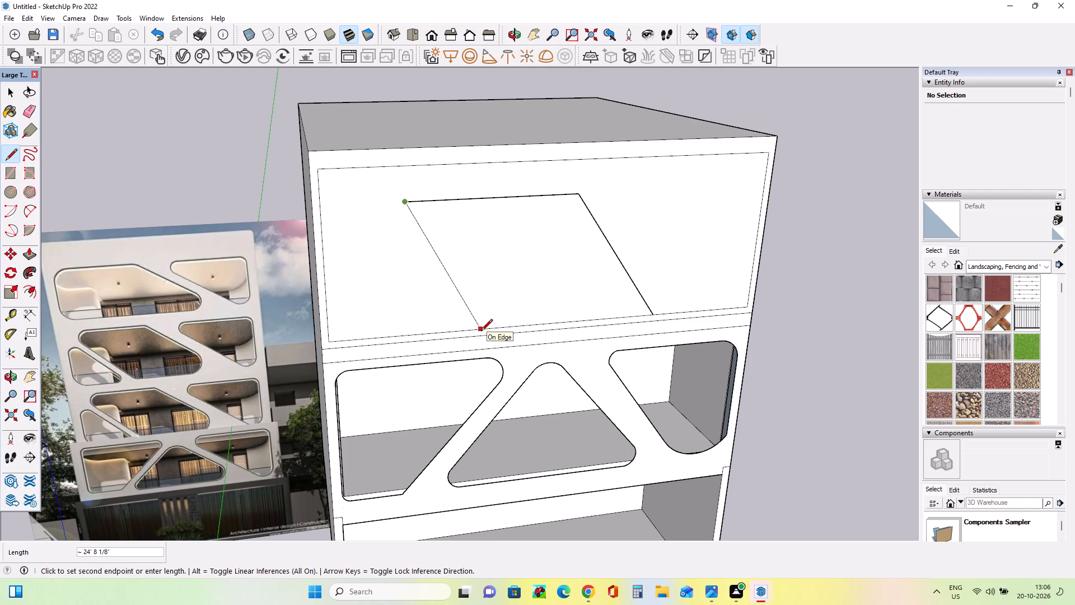
click(481, 332)
middle_drag(508, 352, 522, 379)
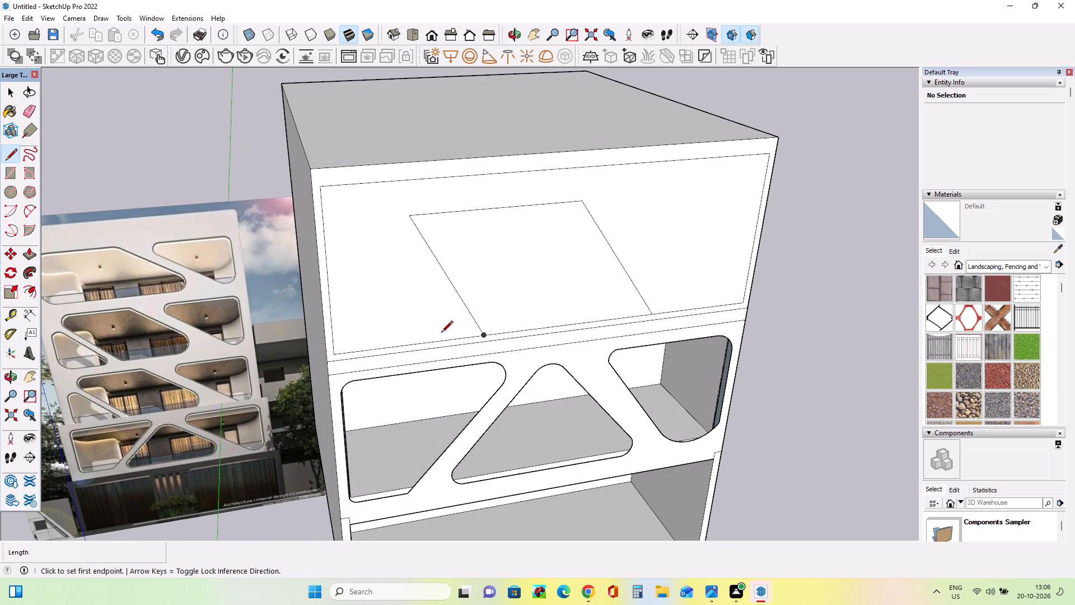
Draw a slanted line about 13' 5" long to the front panel's bottom edge, beside the large outline on the reference-image side.
drag(448, 341, 446, 332)
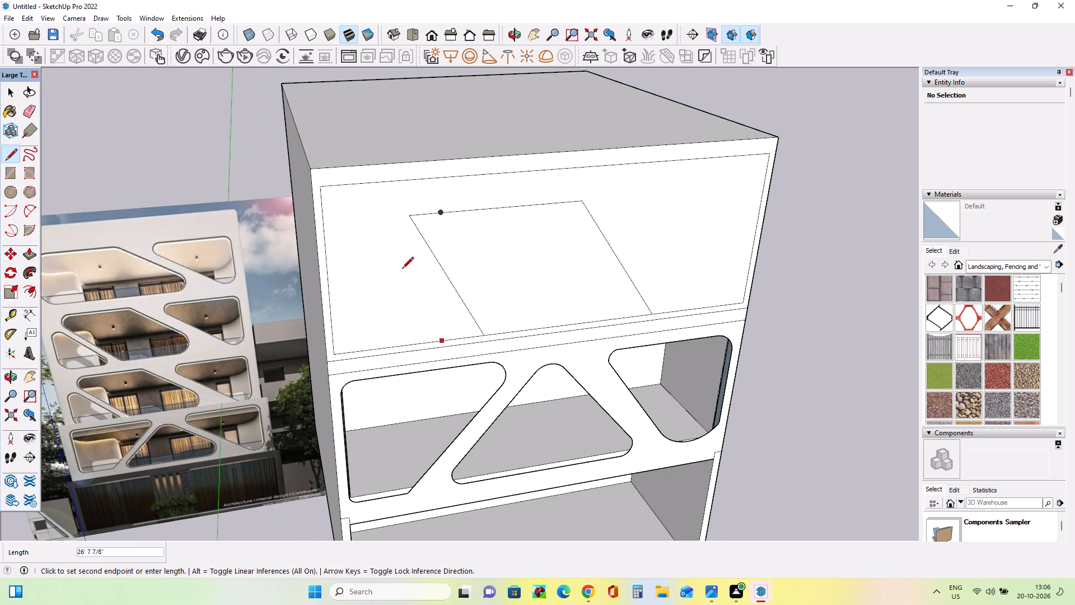
click(399, 265)
drag(441, 341, 441, 327)
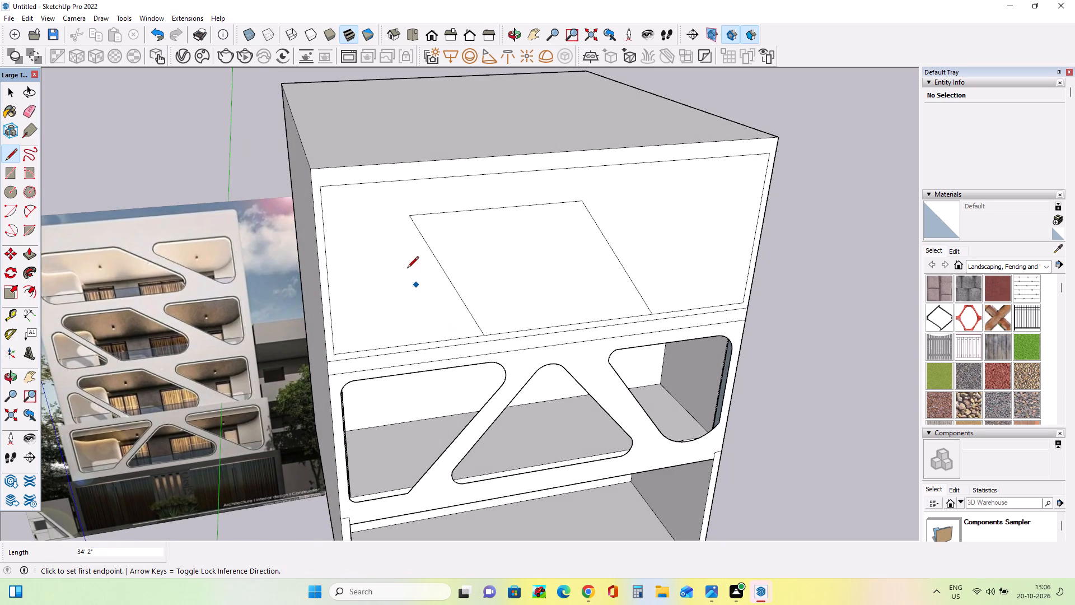
drag(402, 277, 407, 288)
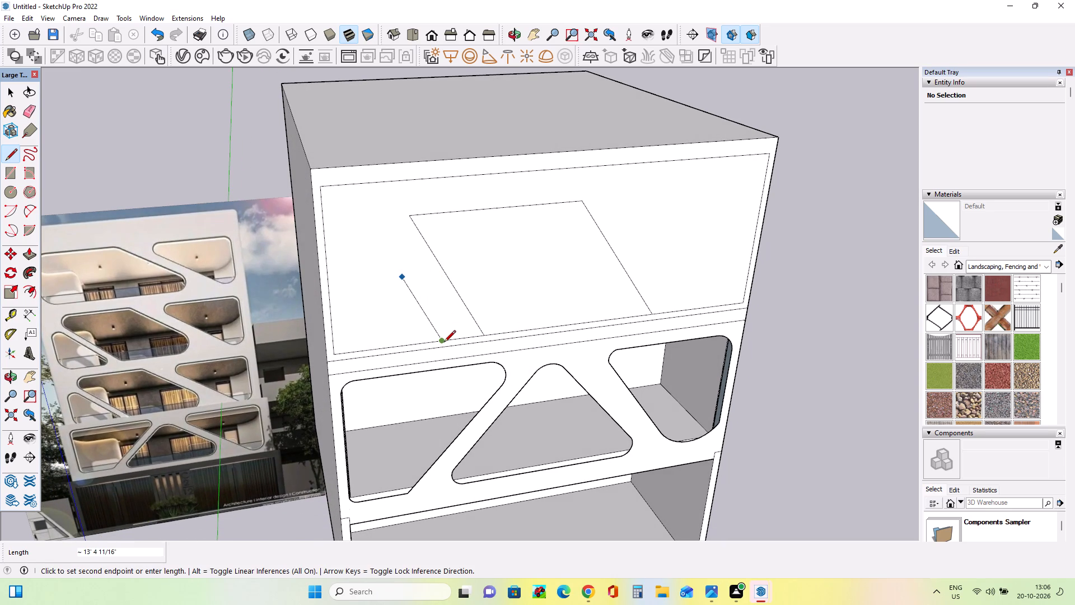
click(444, 343)
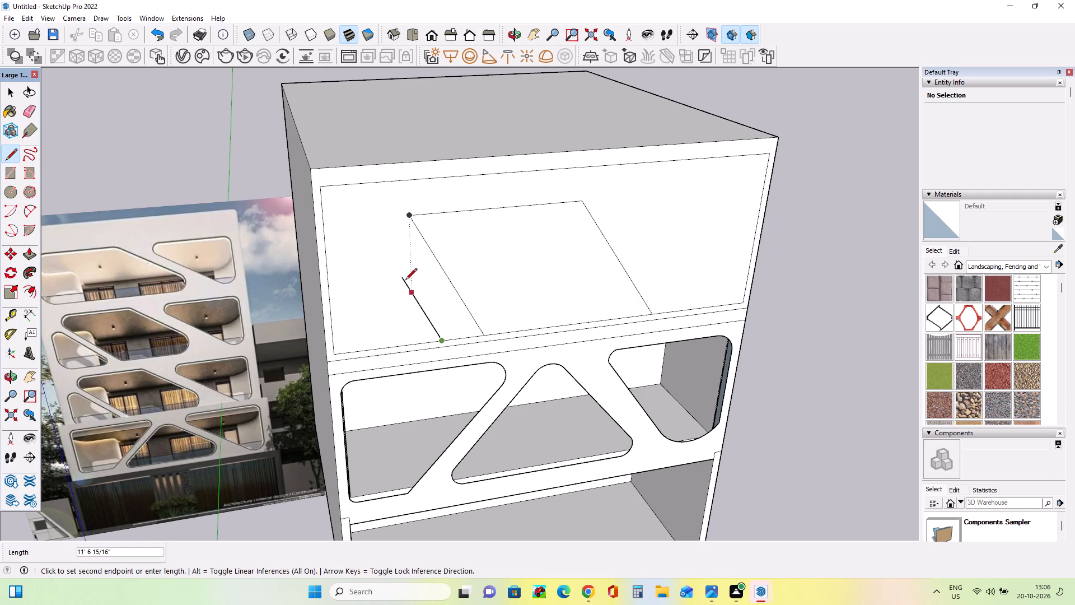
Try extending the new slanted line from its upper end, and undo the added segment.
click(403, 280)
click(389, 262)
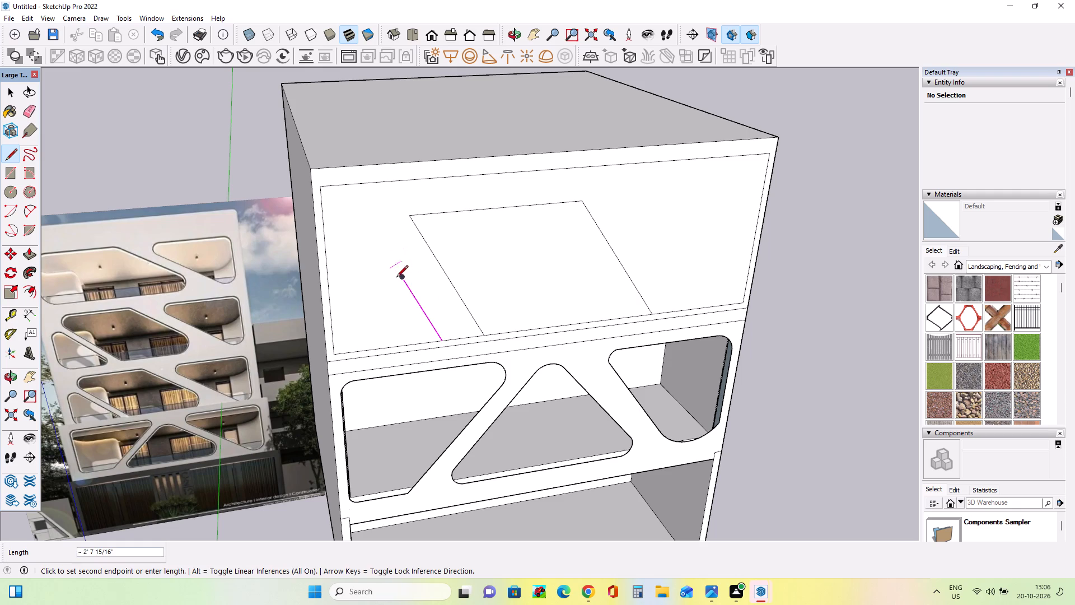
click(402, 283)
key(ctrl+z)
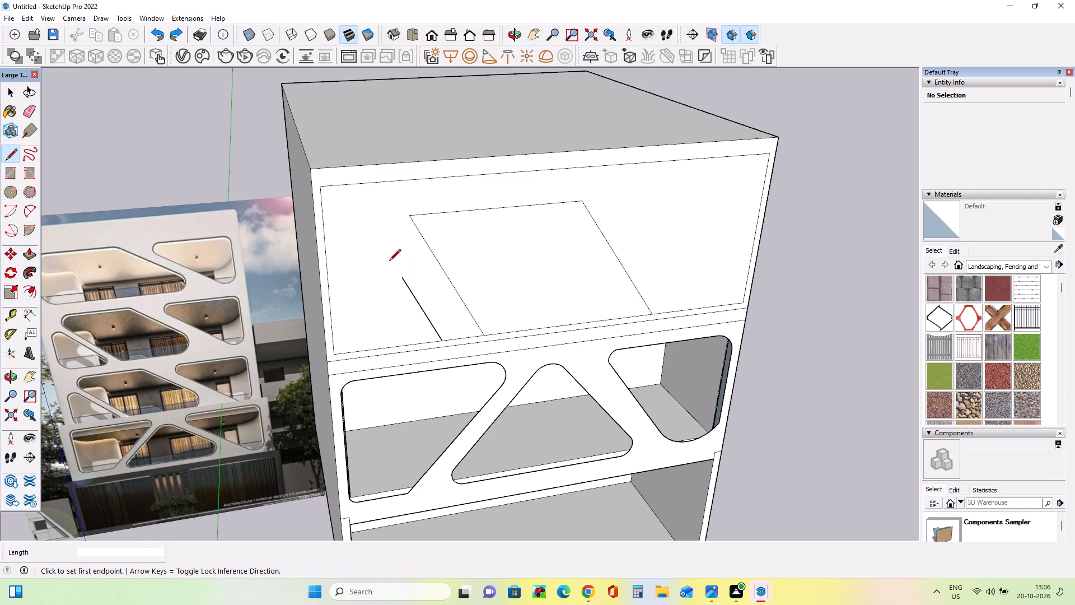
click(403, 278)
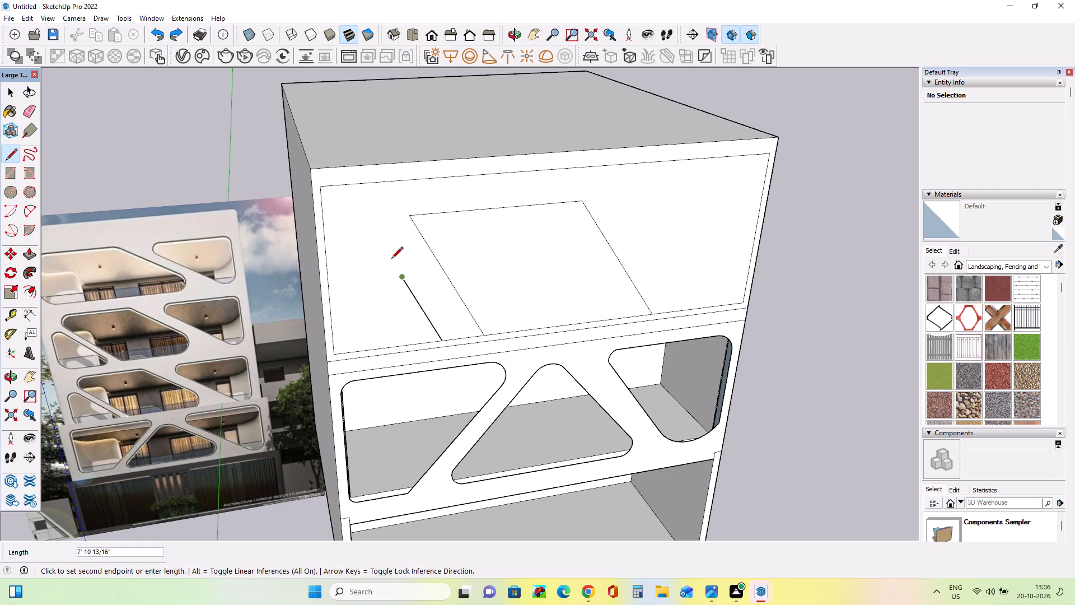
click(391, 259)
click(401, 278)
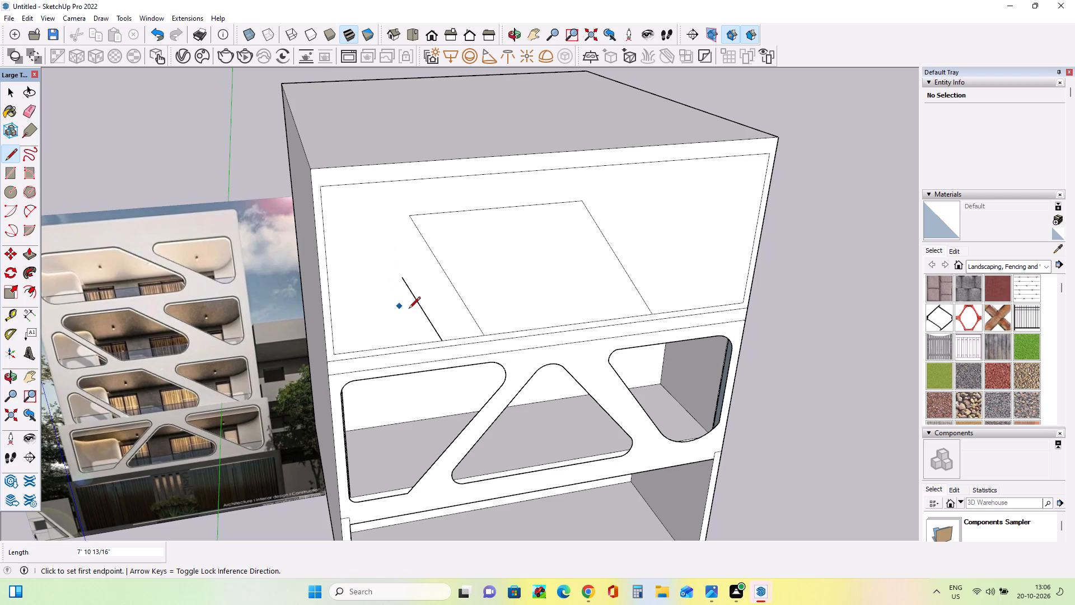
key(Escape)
Extend the slanted line upward, then continue with a sloped line about 5' long and a vertical one about 13' 4" to the bottom edge.
click(400, 276)
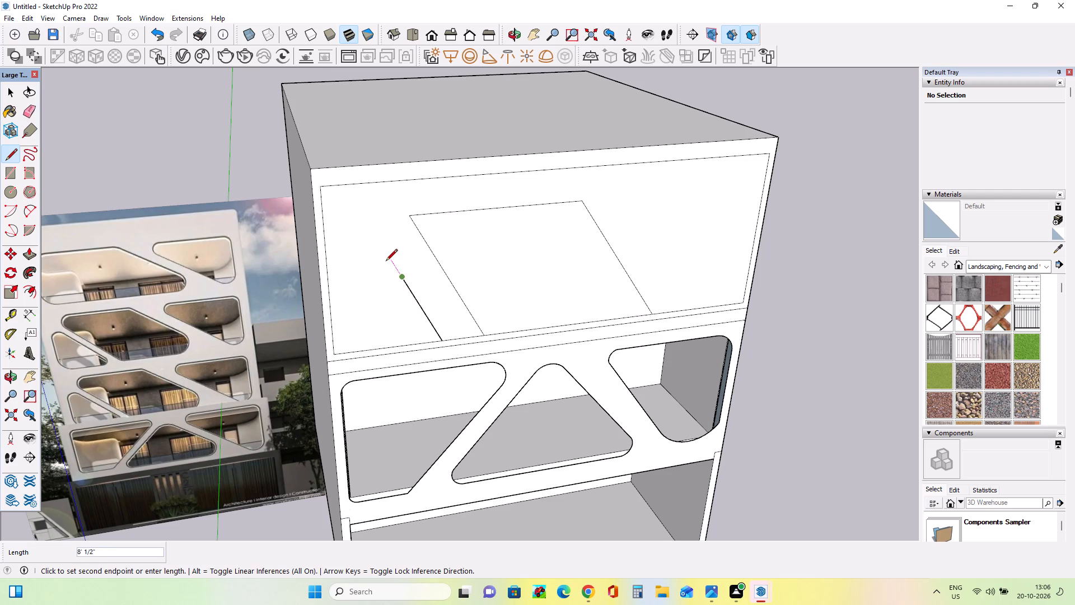
scroll(386, 259, up, 10)
click(387, 254)
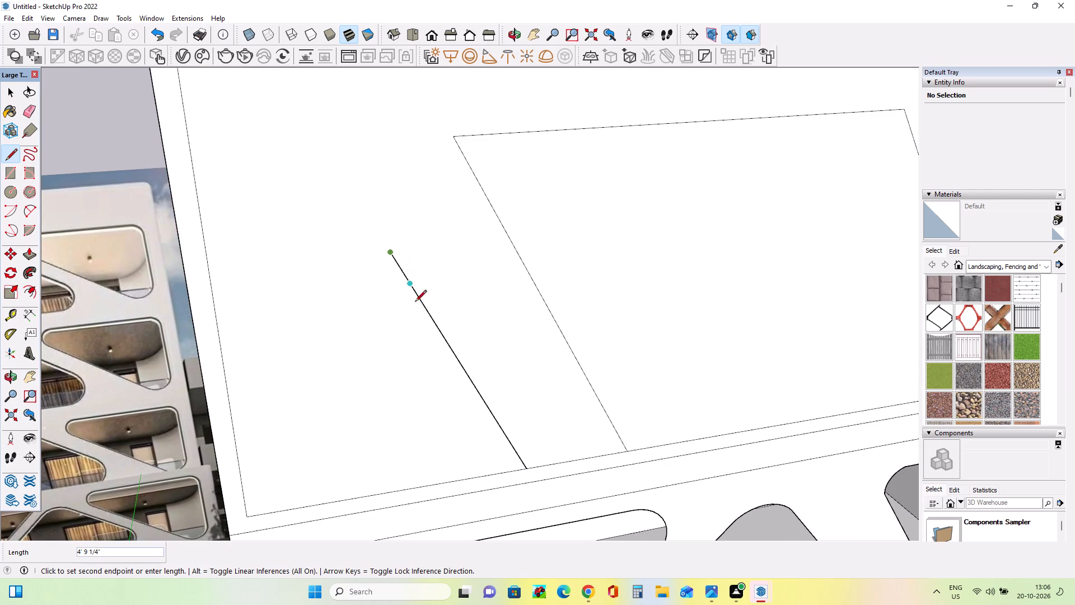
scroll(420, 308, down, 11)
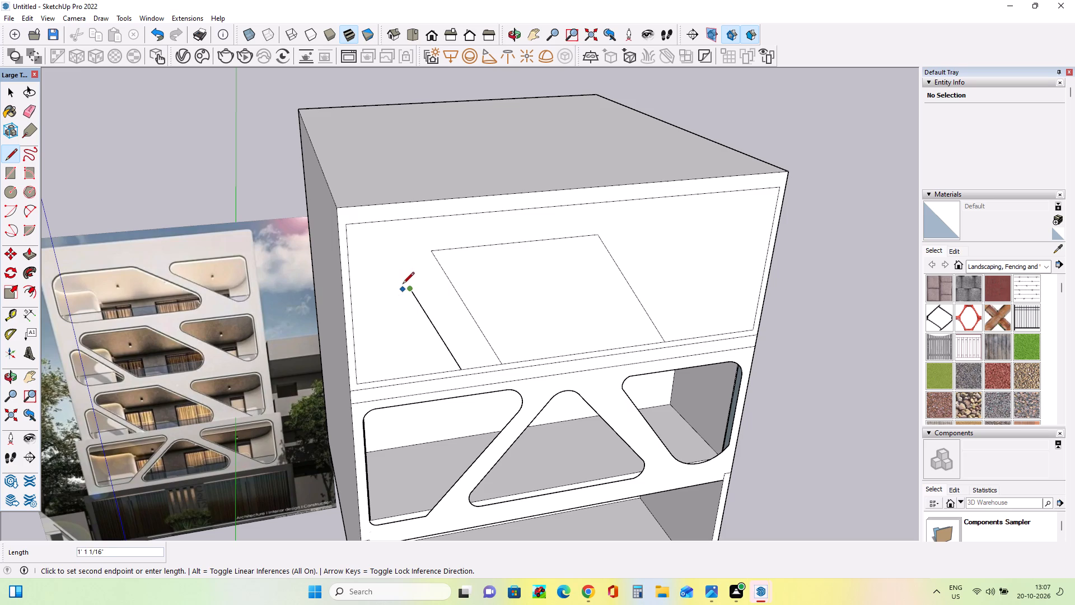
click(380, 302)
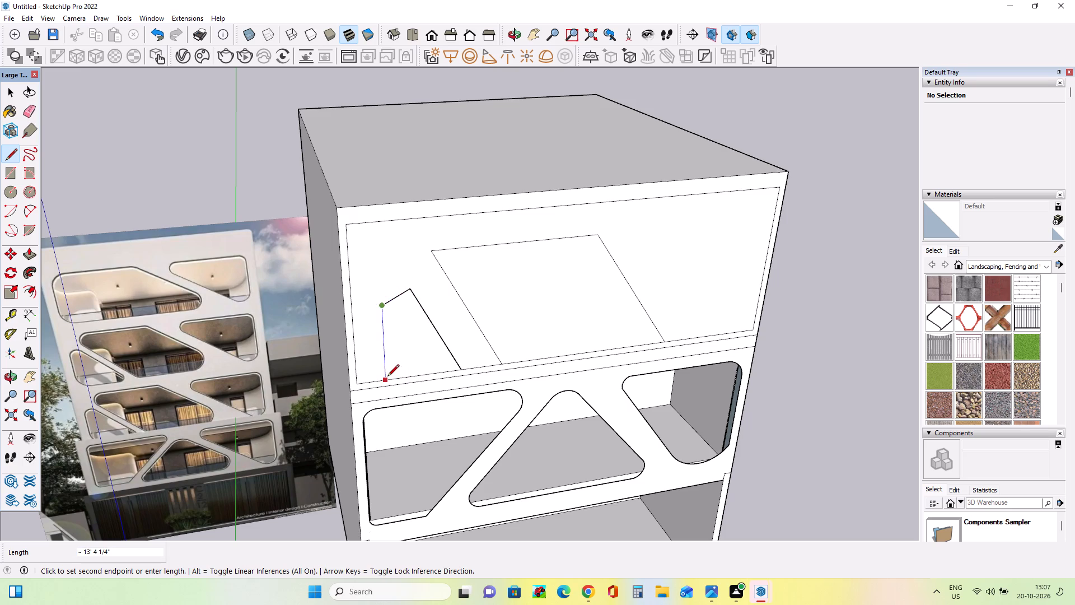
click(386, 377)
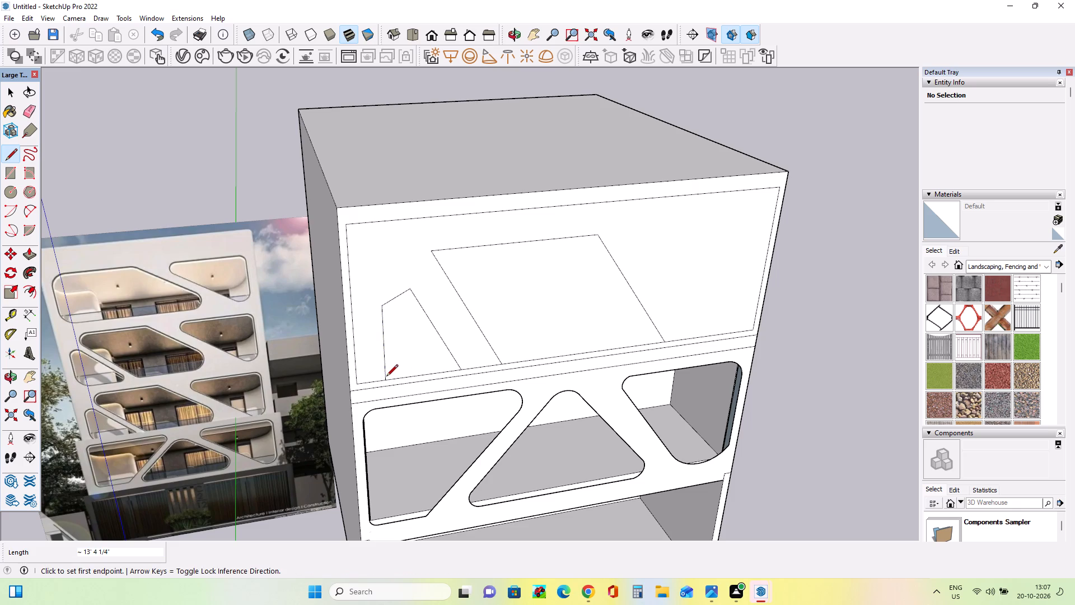
Erase the short sloped line joining the tops of the vertical and slanted sides.
middle_drag(456, 393, 400, 404)
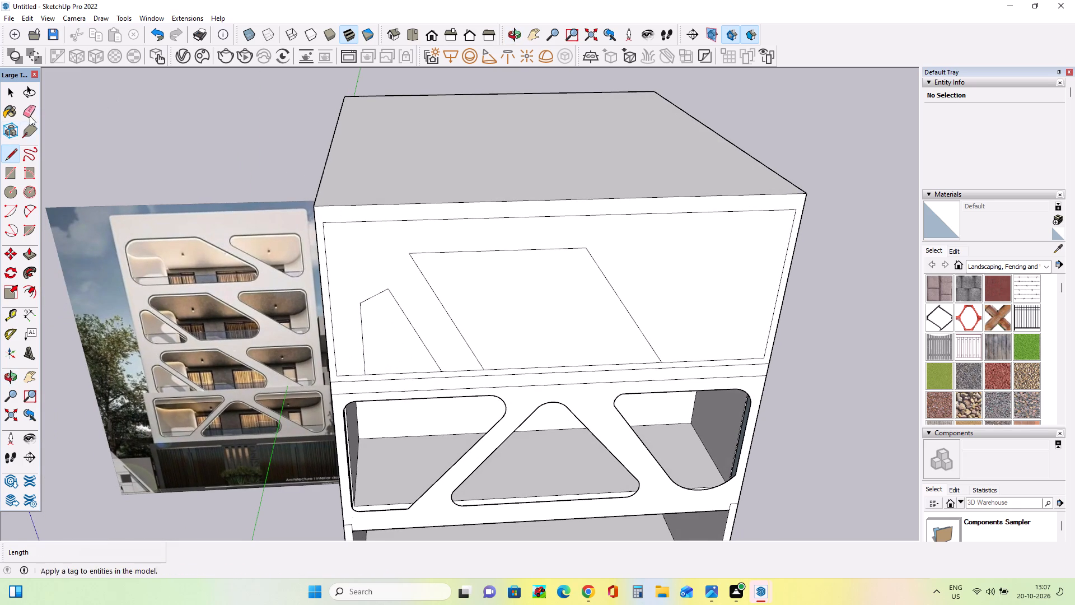
click(29, 116)
drag(381, 297, 382, 267)
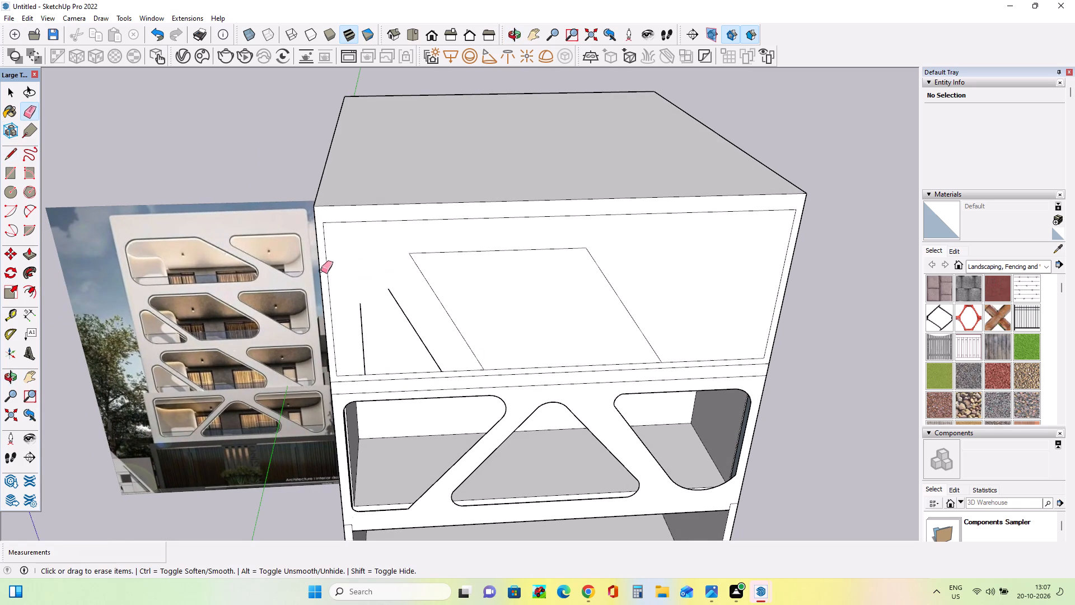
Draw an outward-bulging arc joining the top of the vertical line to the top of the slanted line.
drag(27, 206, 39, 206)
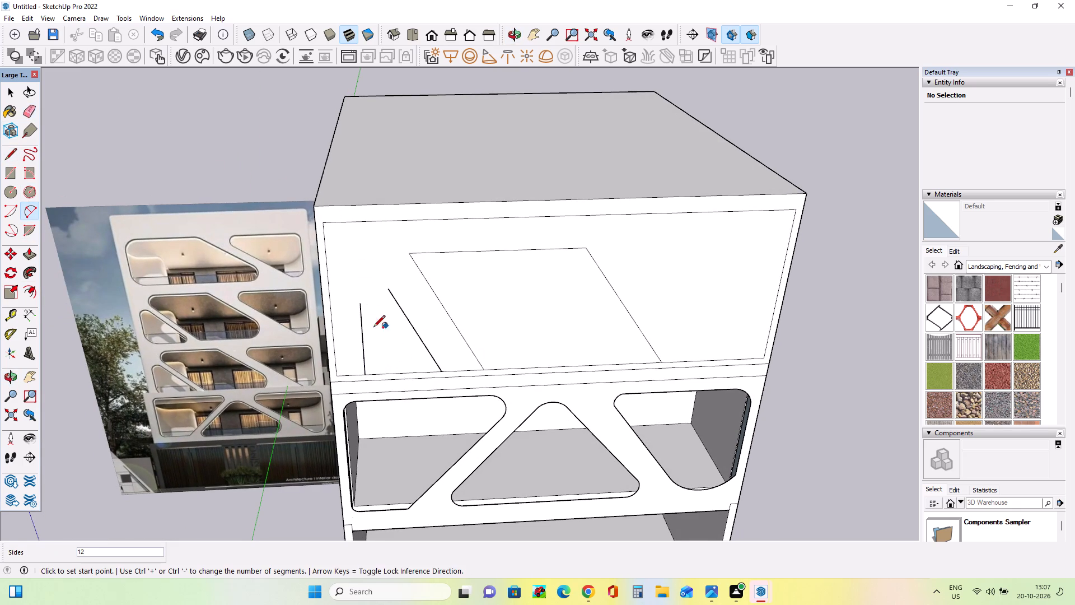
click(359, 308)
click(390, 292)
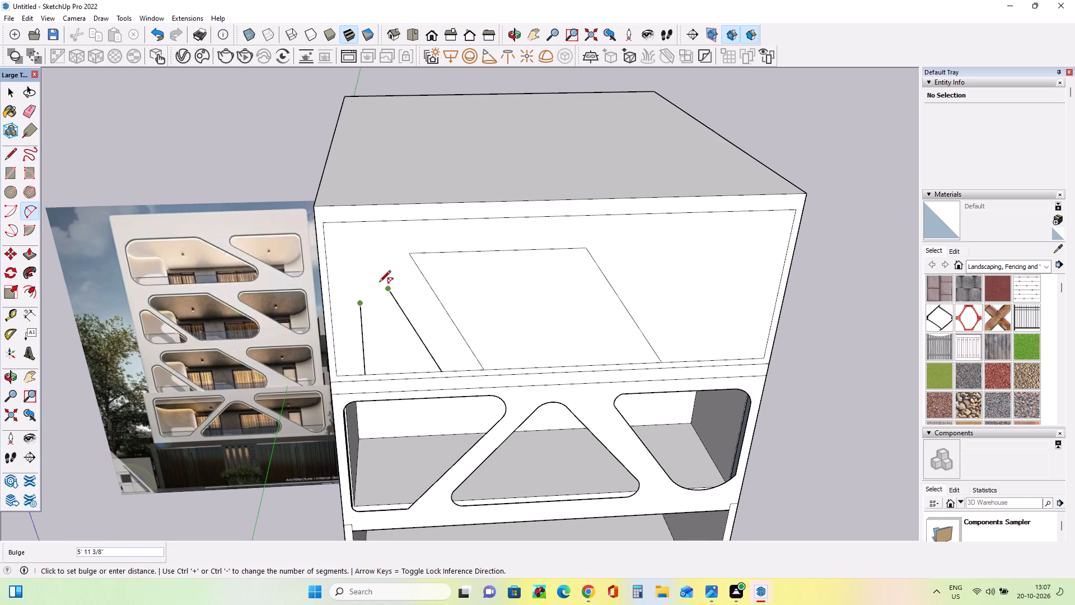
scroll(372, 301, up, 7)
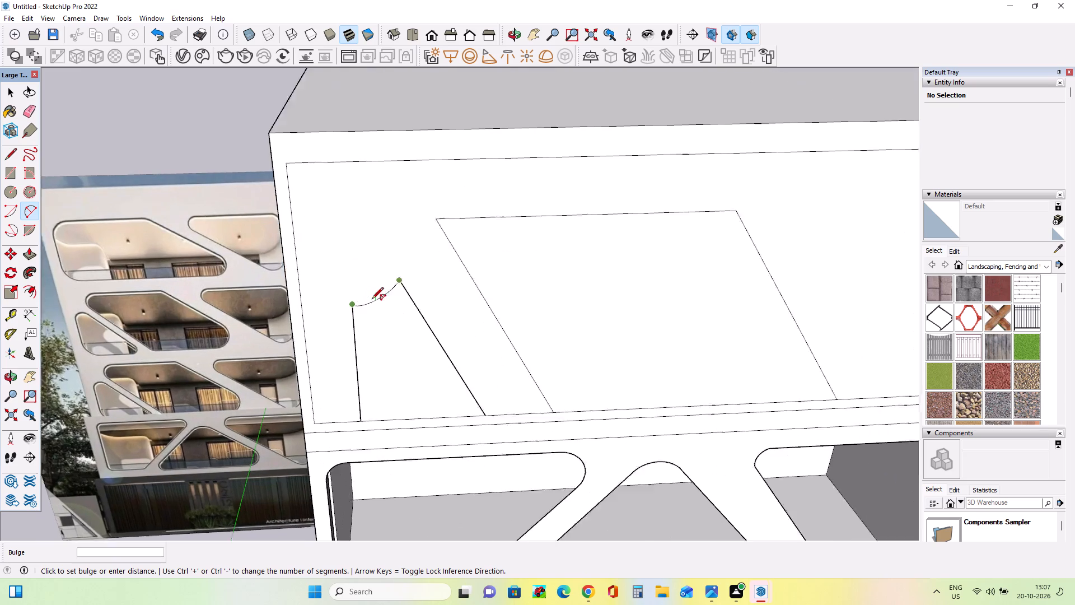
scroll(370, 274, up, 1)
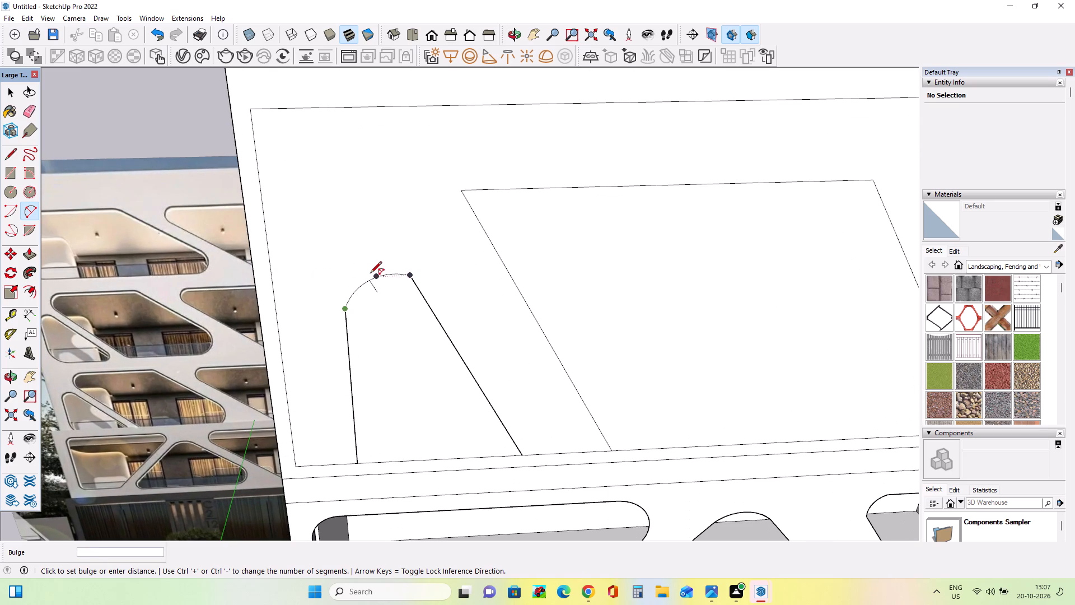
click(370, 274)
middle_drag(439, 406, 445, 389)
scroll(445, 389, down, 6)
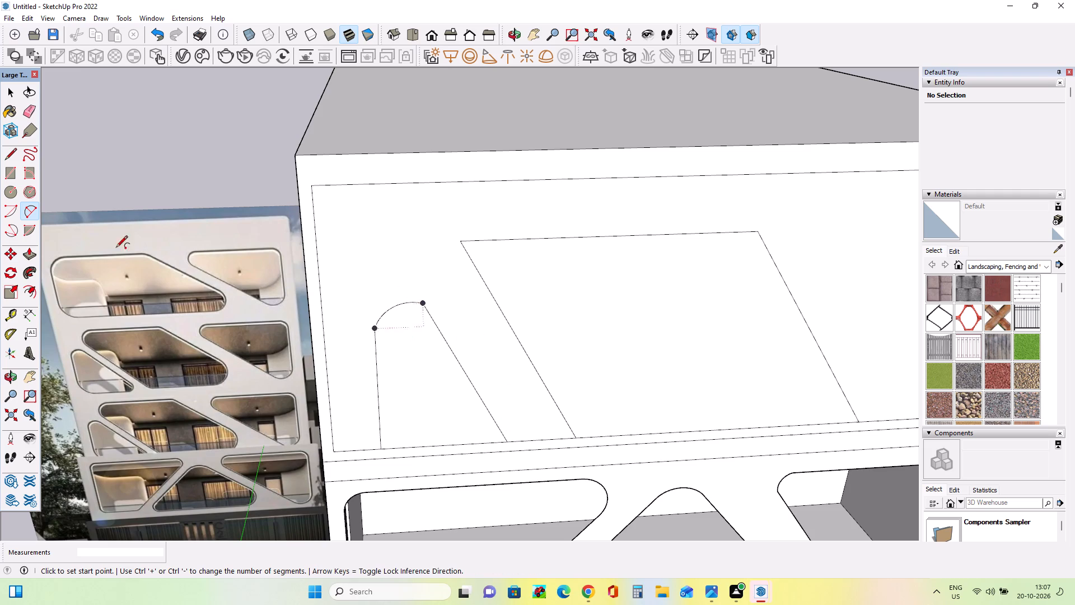
Erase both segments of the small outline's slanted side.
click(8, 91)
click(30, 108)
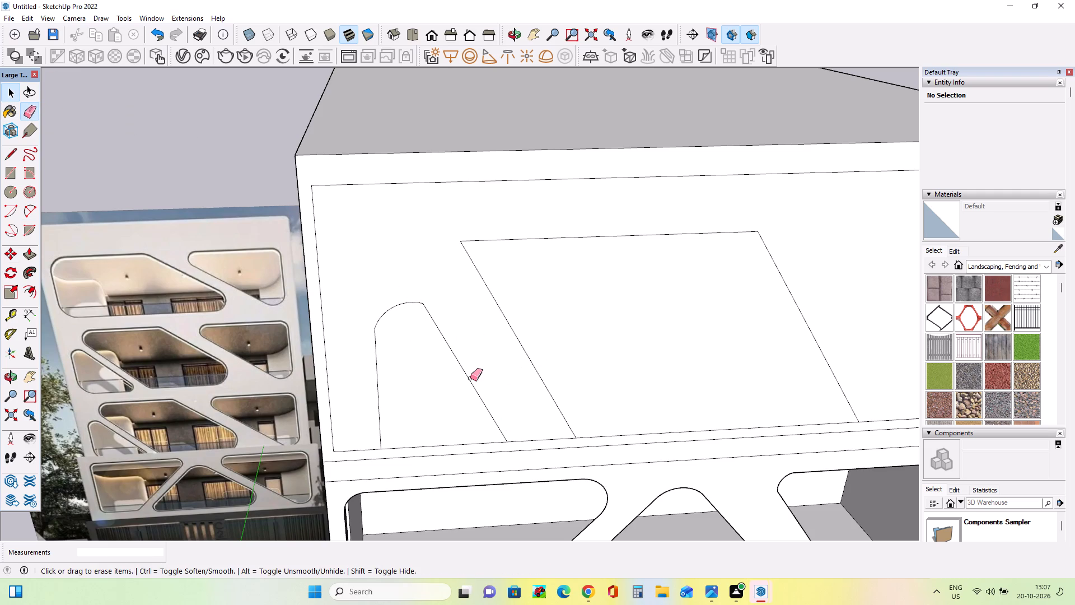
click(471, 378)
click(470, 380)
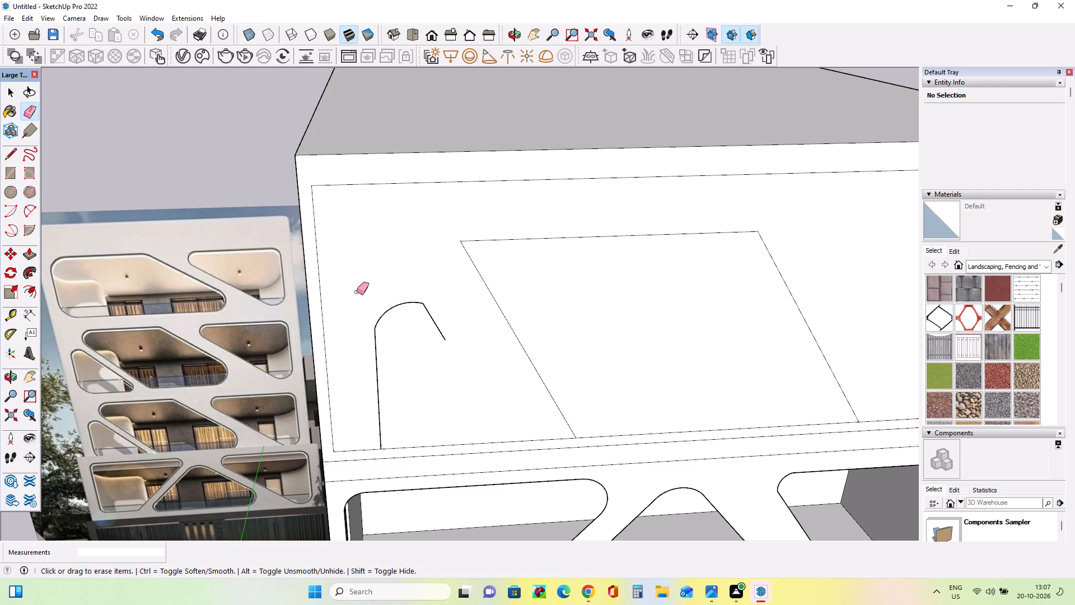
click(438, 331)
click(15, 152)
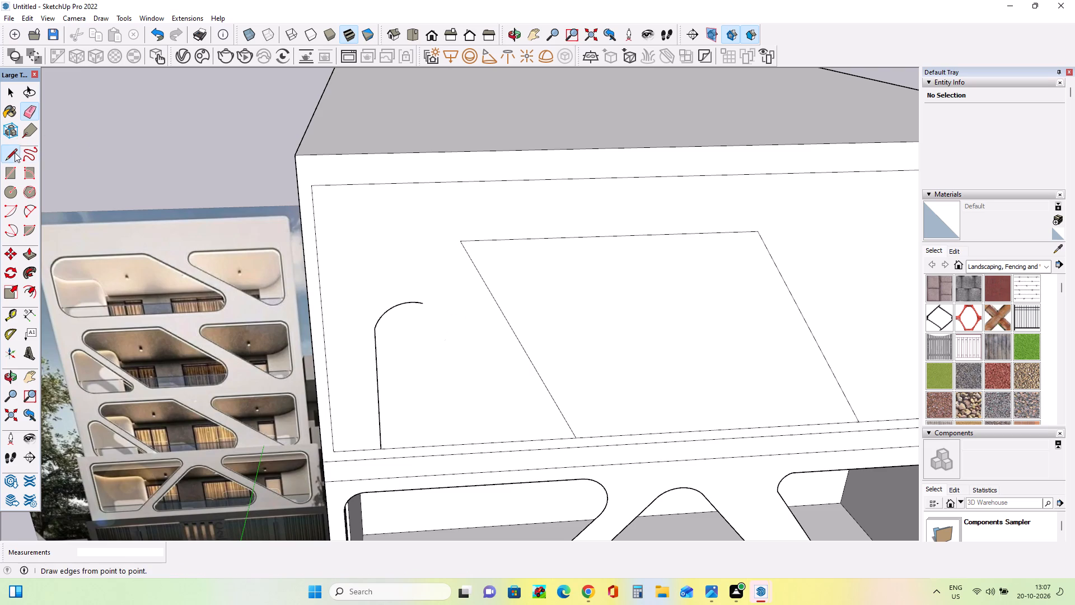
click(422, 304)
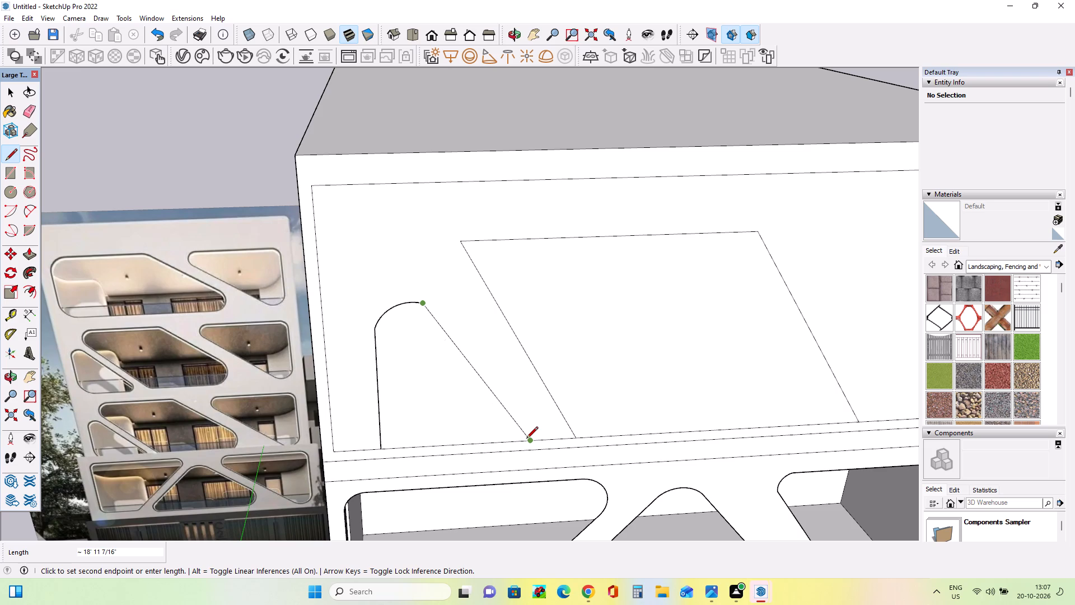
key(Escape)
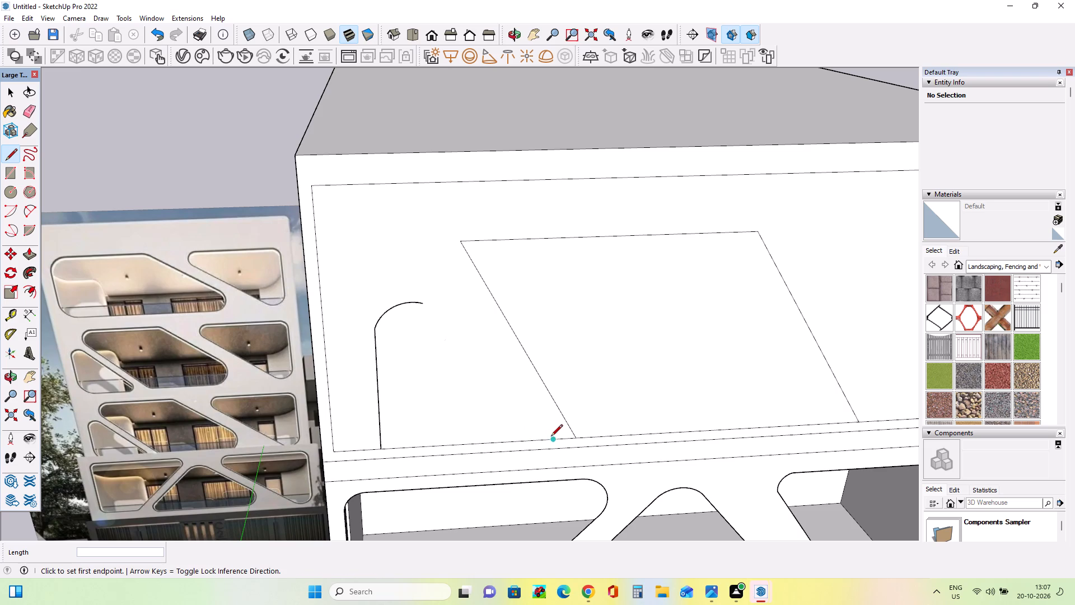
Close the small outline with a slanted side about 20' long, a top line about 8' 7" to the vertical side, and the bottom edge.
drag(554, 439, 545, 427)
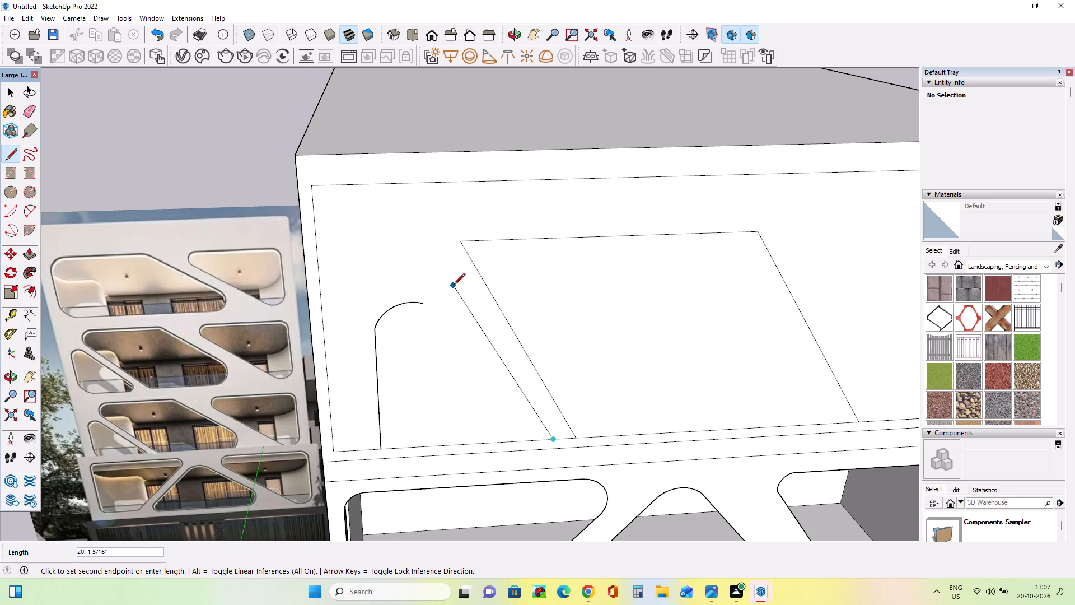
click(457, 287)
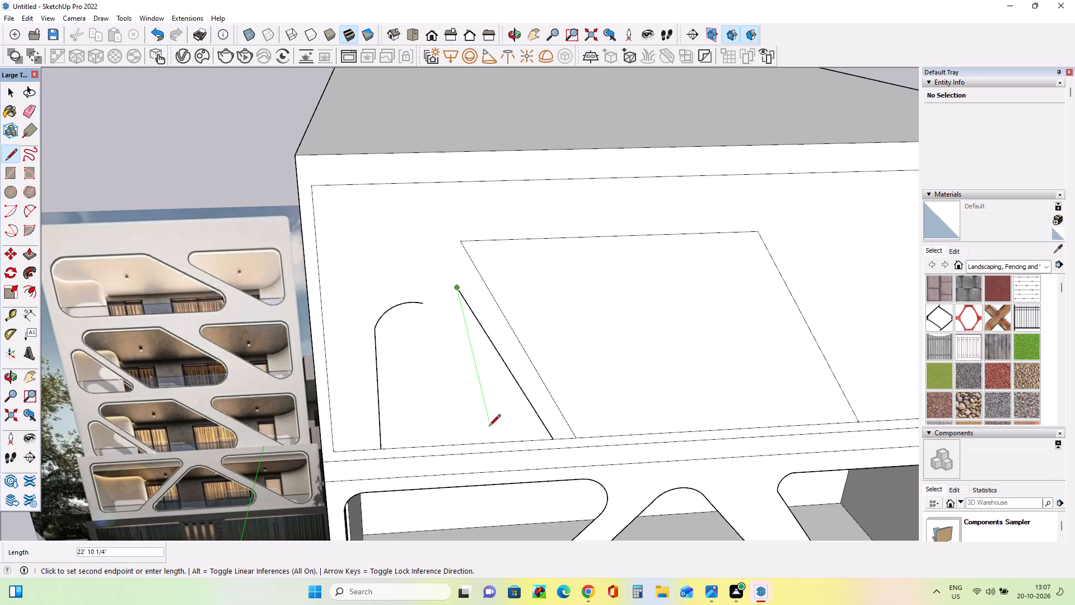
click(376, 330)
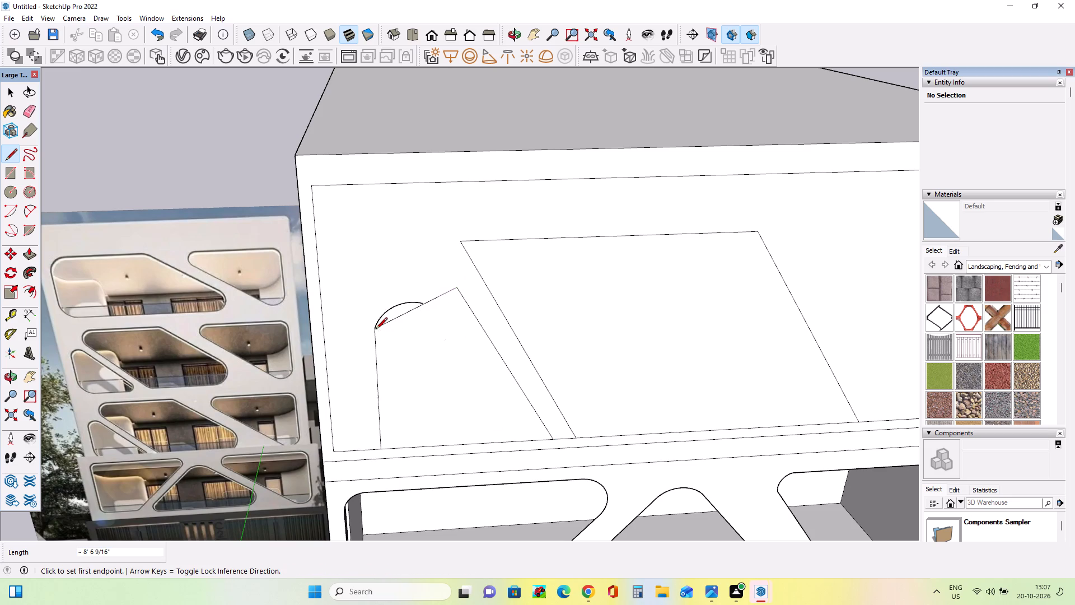
click(383, 448)
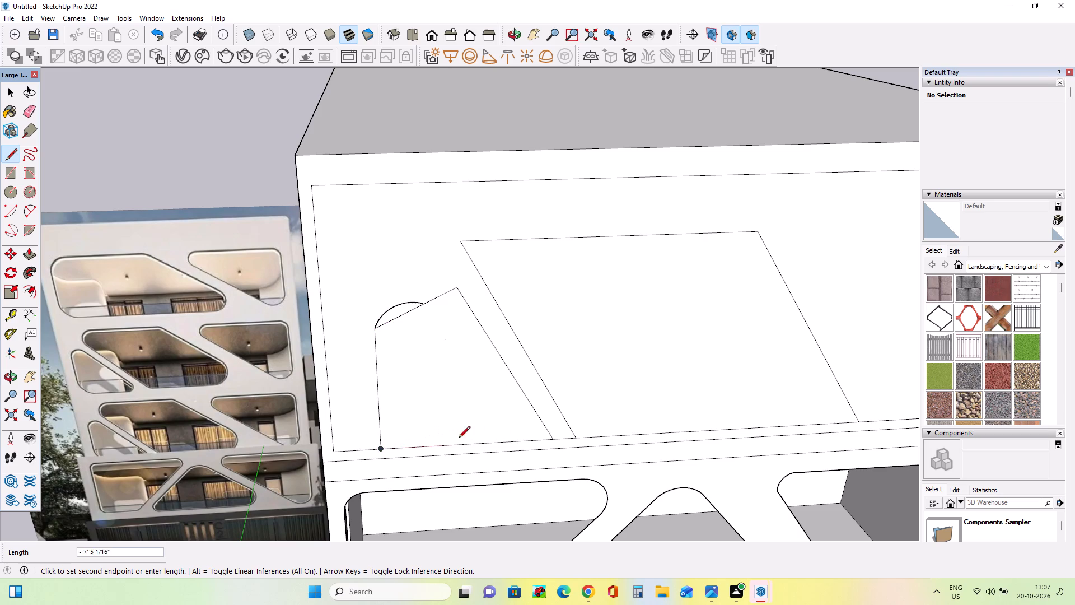
click(557, 443)
key(Escape)
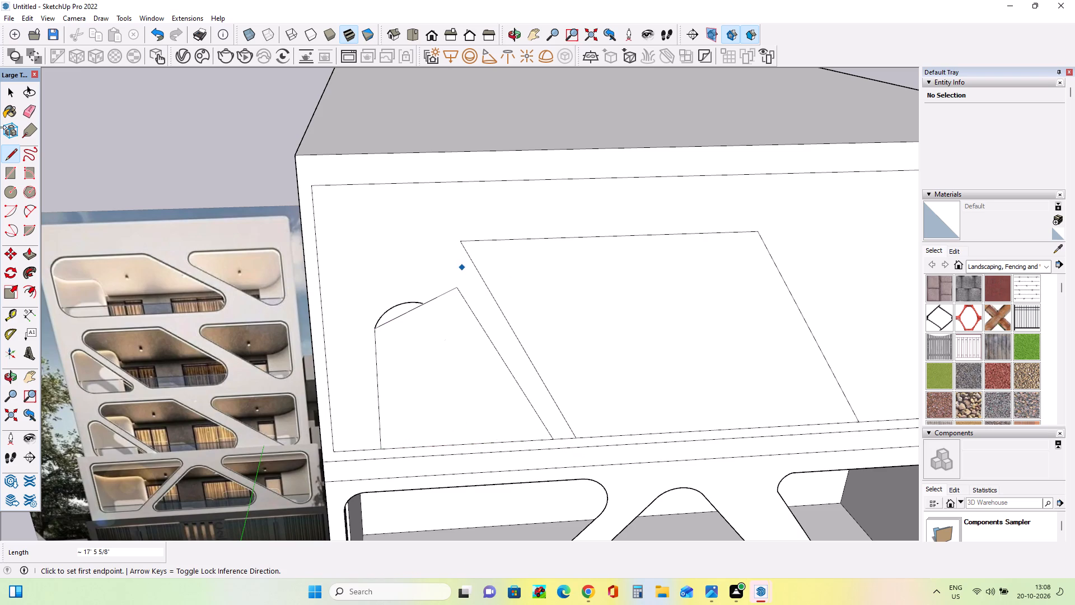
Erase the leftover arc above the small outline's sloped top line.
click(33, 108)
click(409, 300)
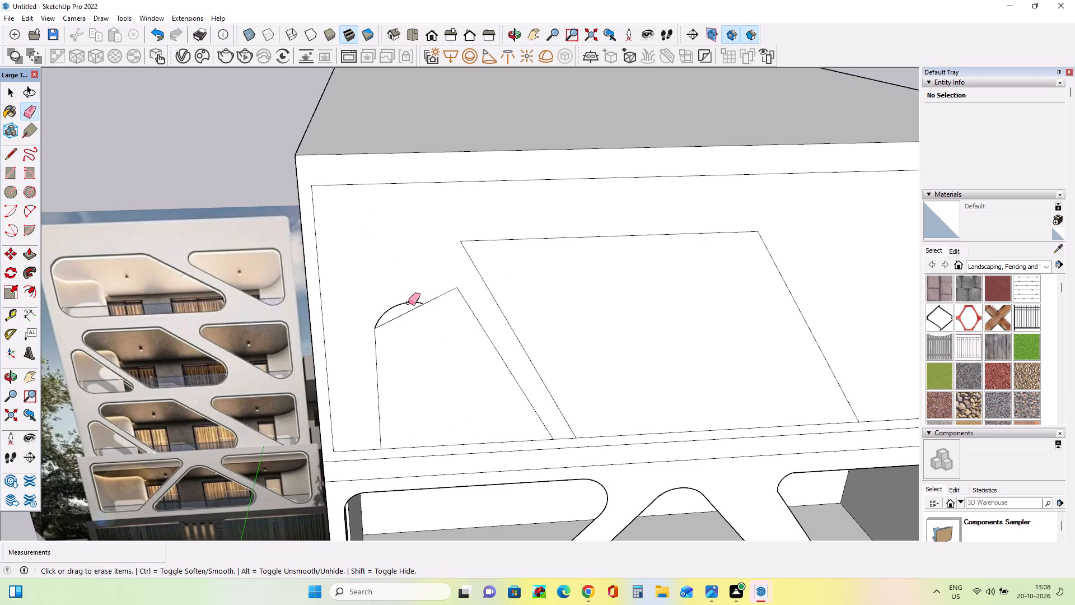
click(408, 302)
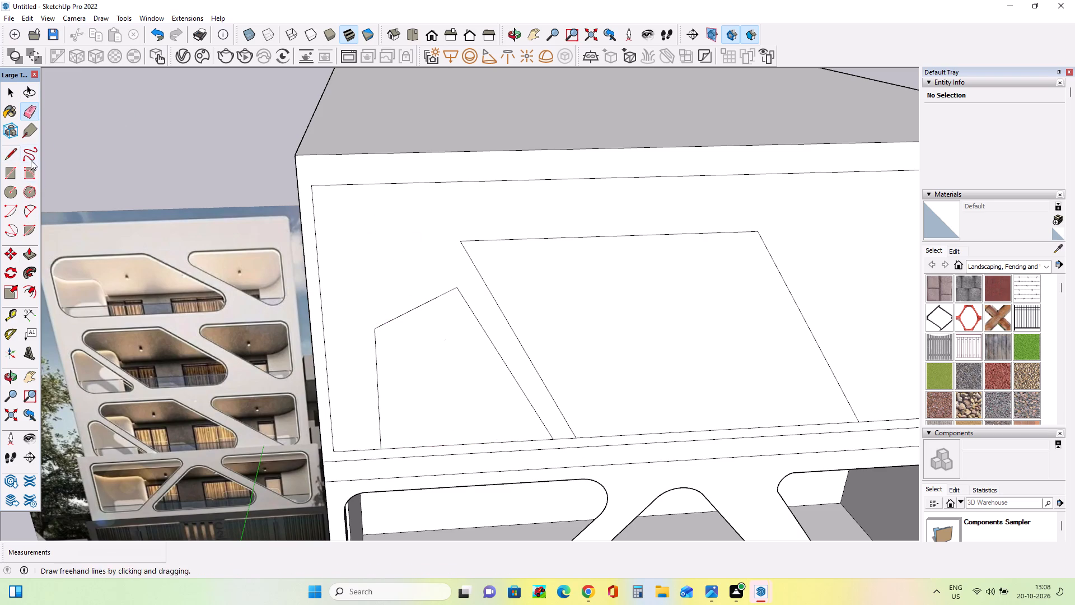
Draw an arc with a bulge of about 8" over the small outline's sloped top line, between that line's two ends.
click(31, 211)
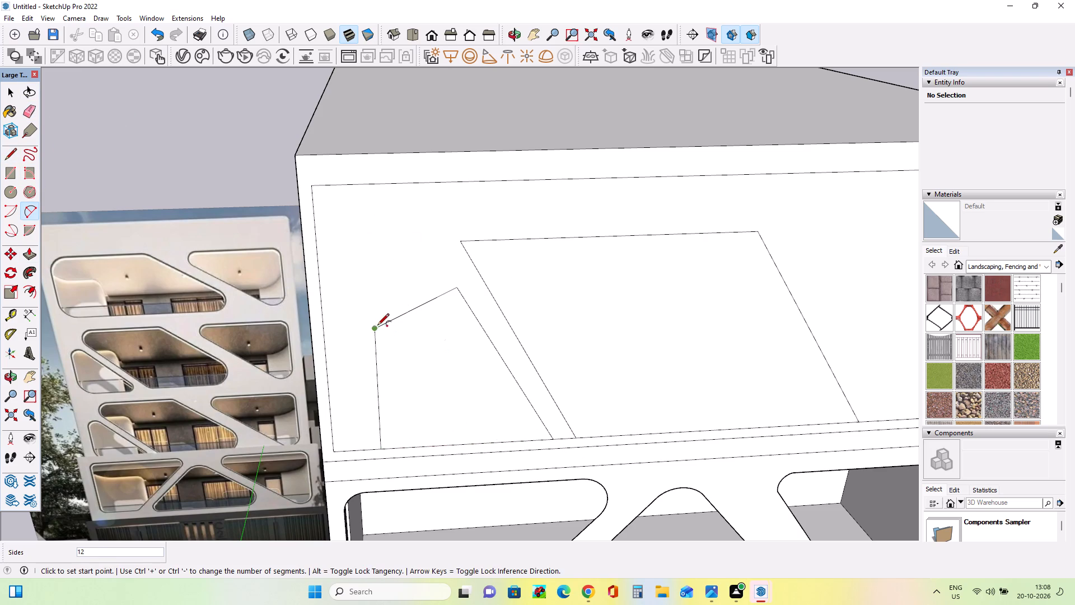
click(373, 328)
click(456, 289)
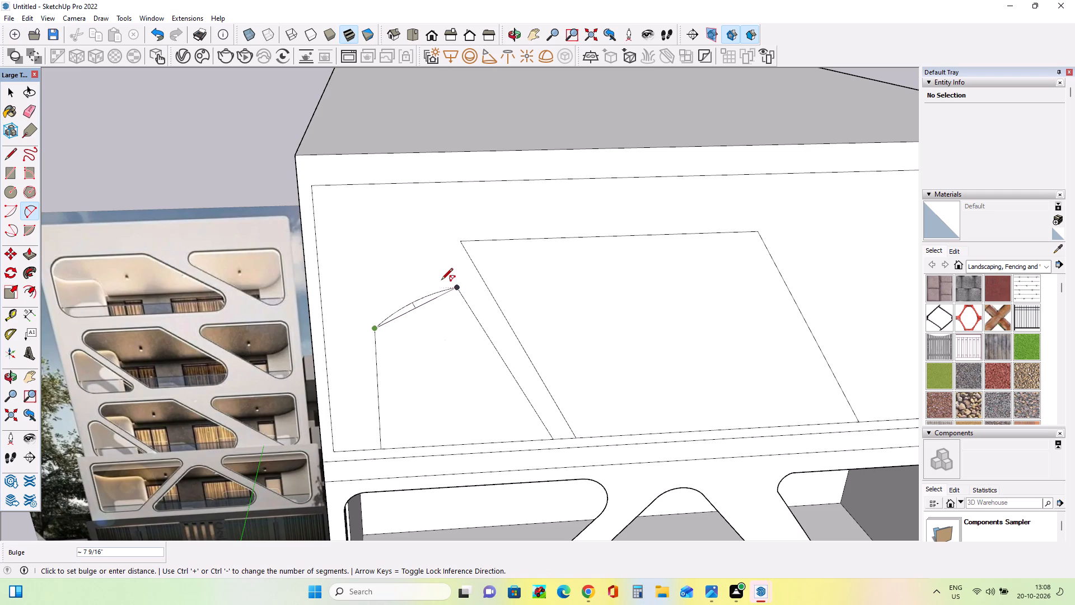
click(441, 280)
middle_drag(474, 367, 498, 398)
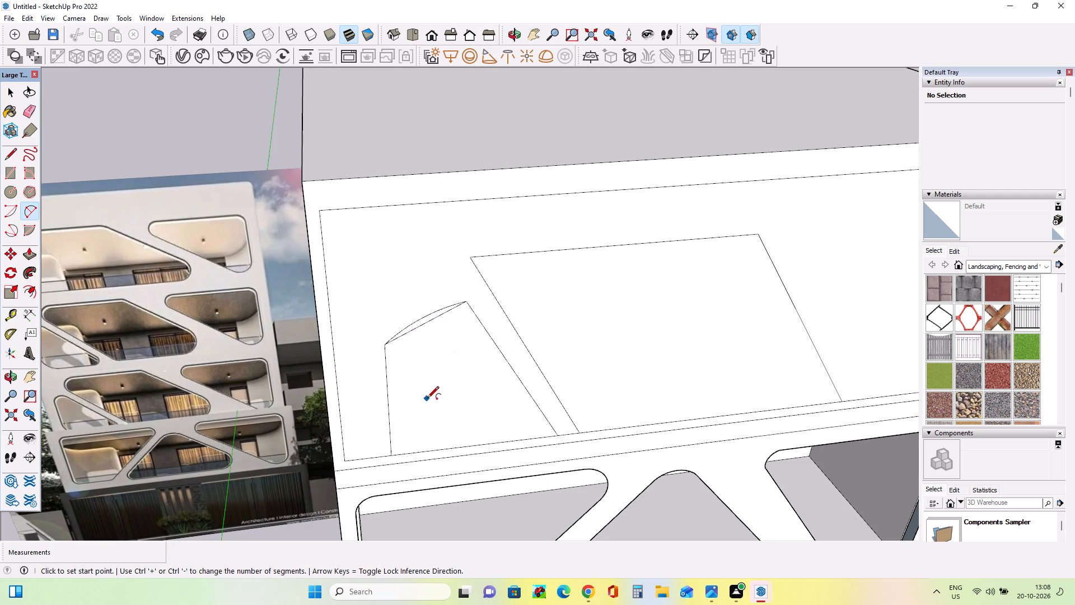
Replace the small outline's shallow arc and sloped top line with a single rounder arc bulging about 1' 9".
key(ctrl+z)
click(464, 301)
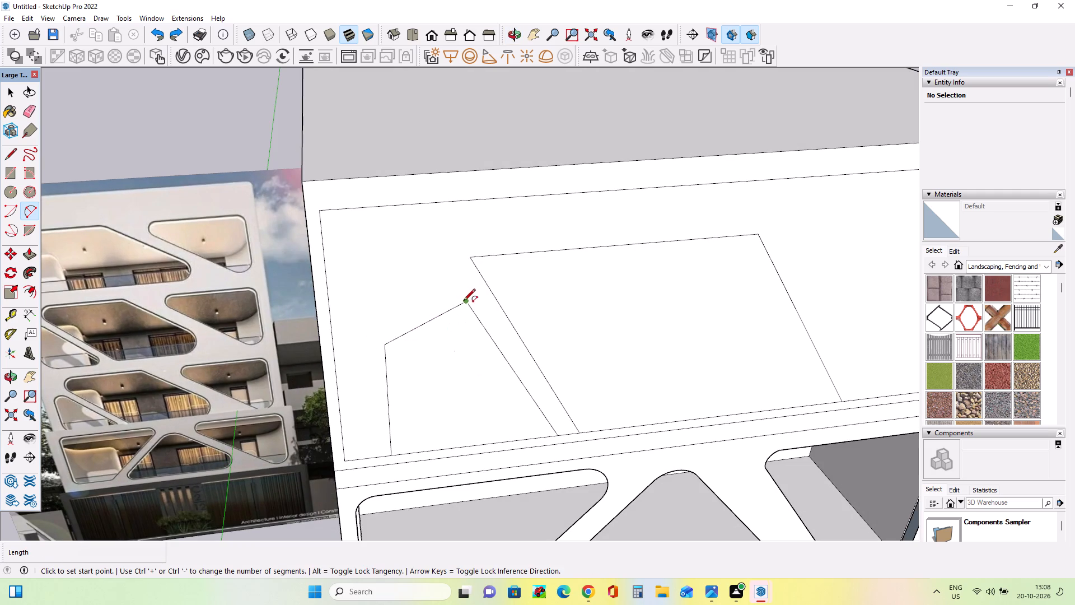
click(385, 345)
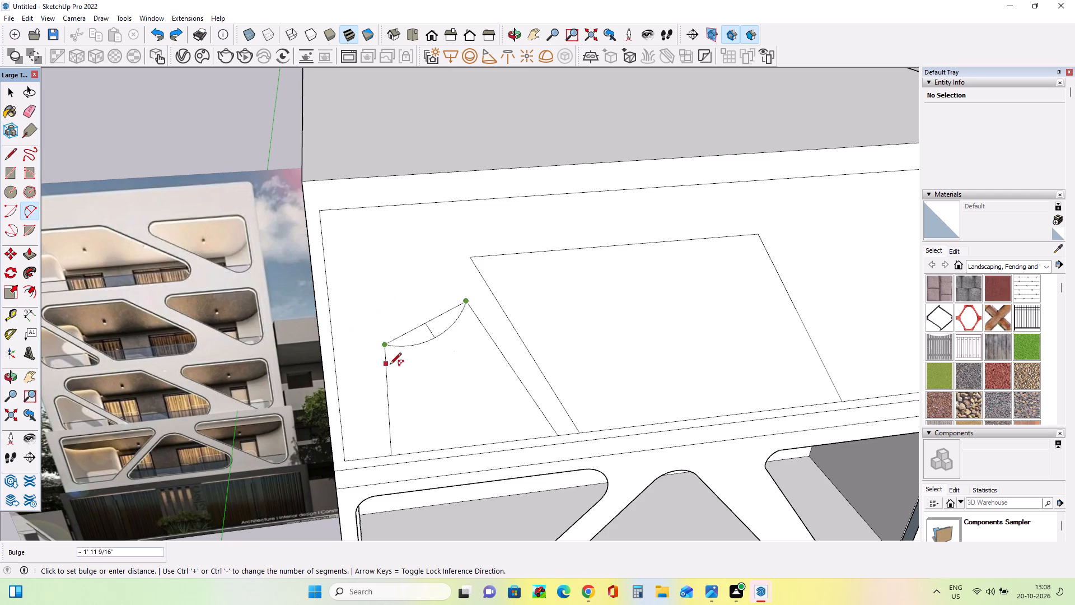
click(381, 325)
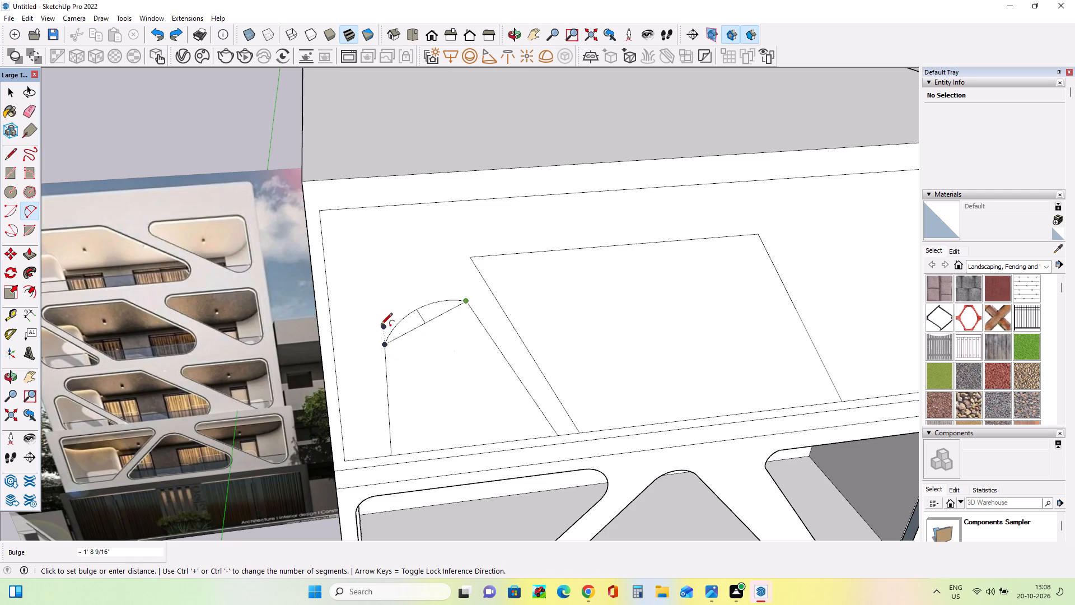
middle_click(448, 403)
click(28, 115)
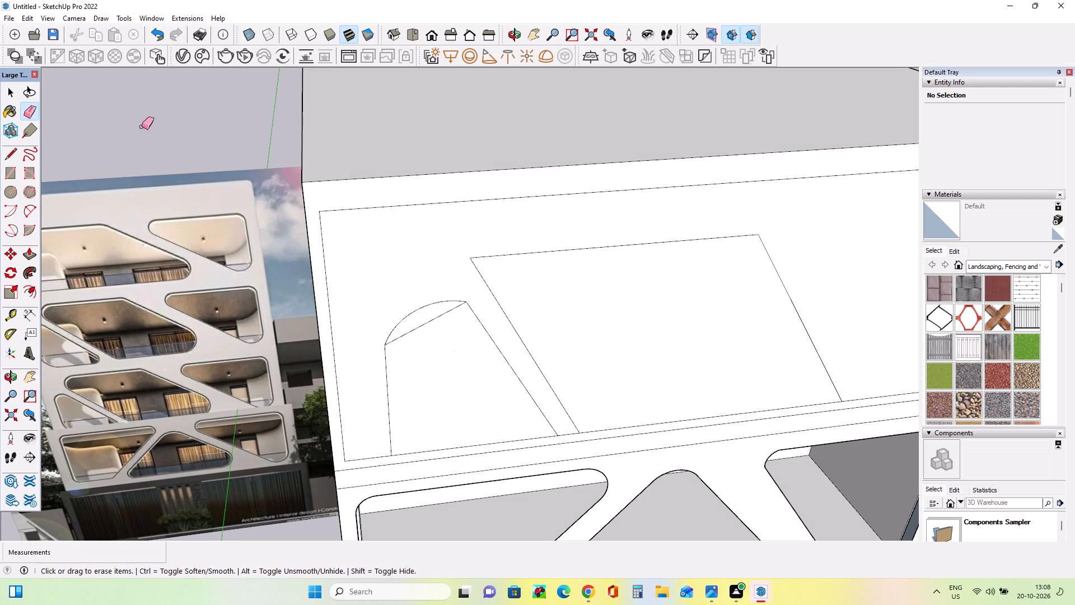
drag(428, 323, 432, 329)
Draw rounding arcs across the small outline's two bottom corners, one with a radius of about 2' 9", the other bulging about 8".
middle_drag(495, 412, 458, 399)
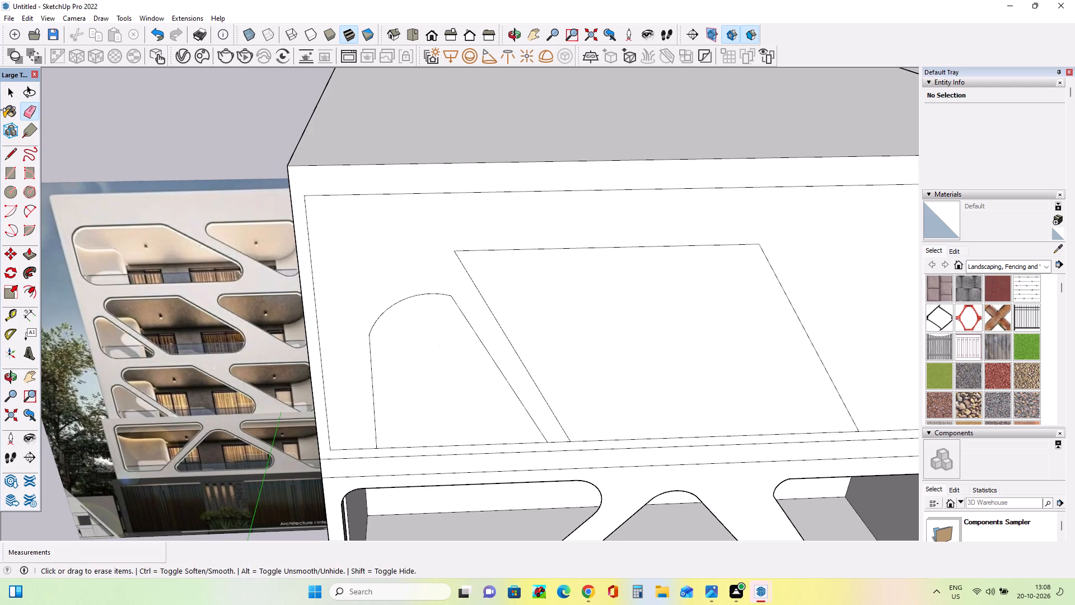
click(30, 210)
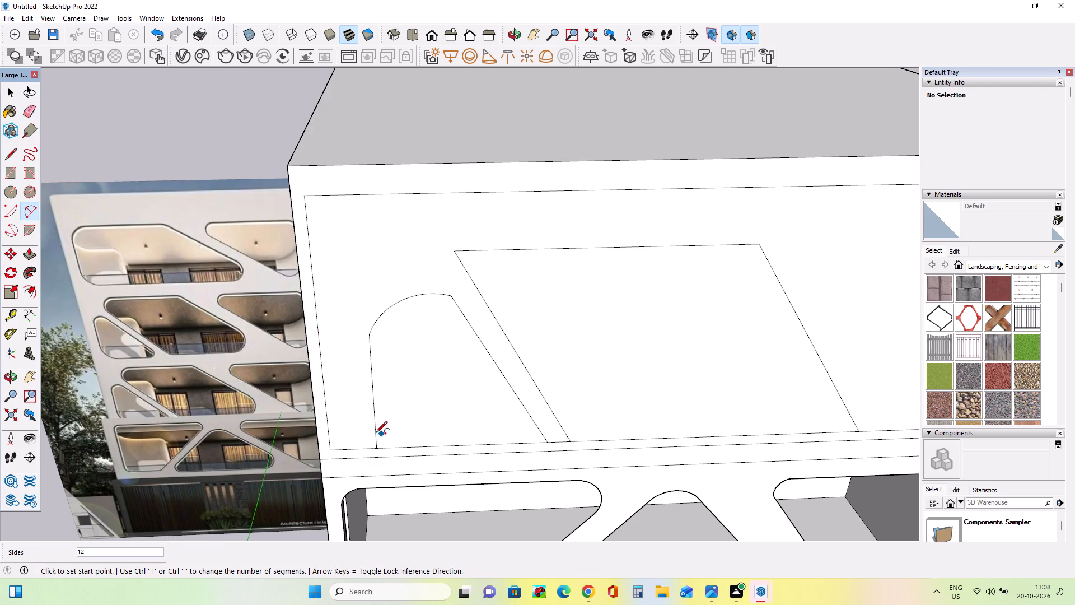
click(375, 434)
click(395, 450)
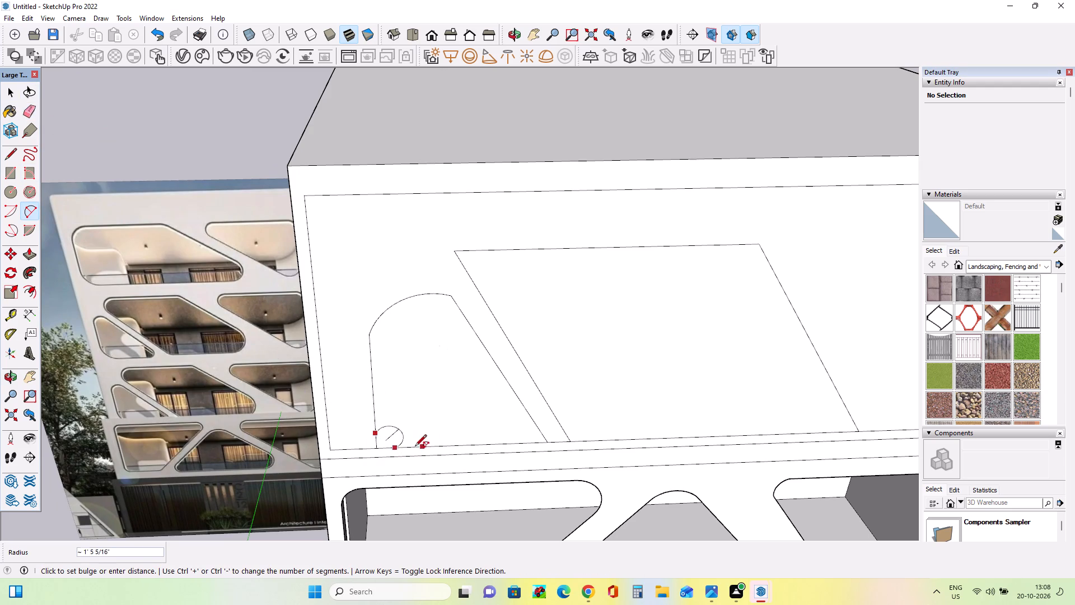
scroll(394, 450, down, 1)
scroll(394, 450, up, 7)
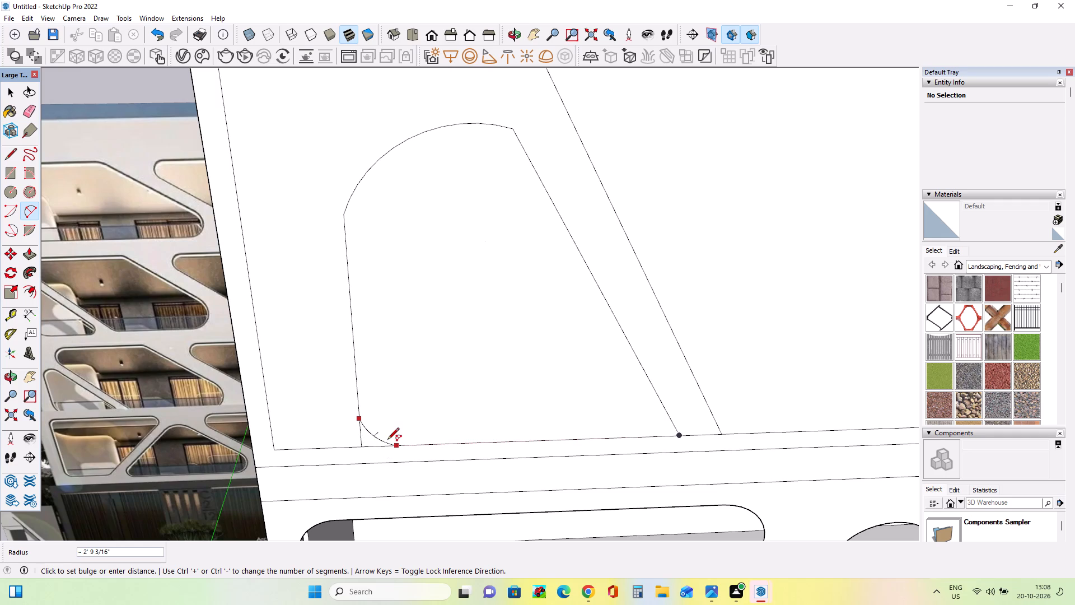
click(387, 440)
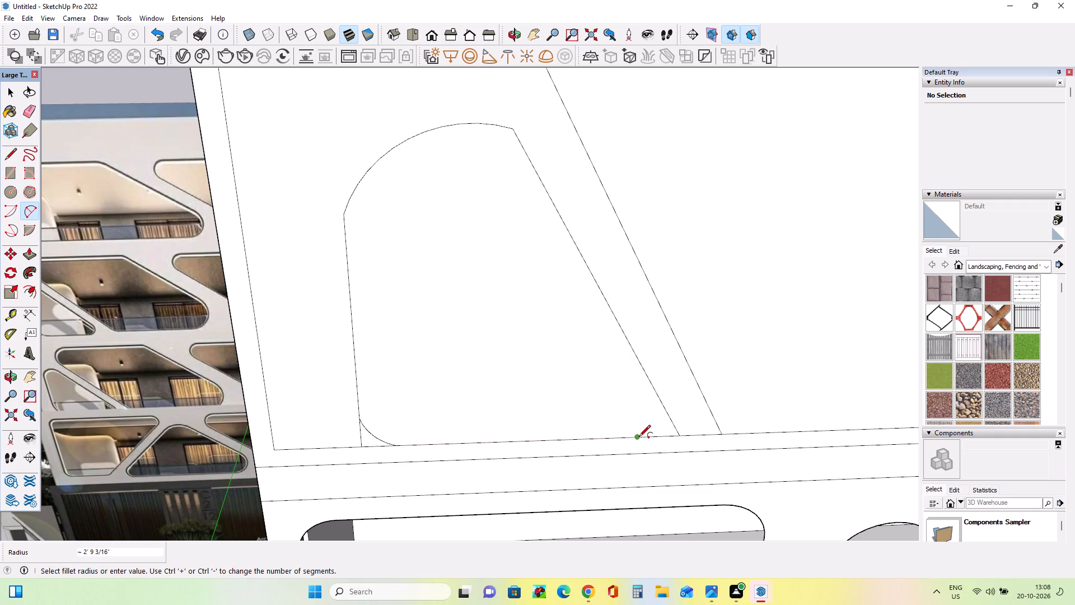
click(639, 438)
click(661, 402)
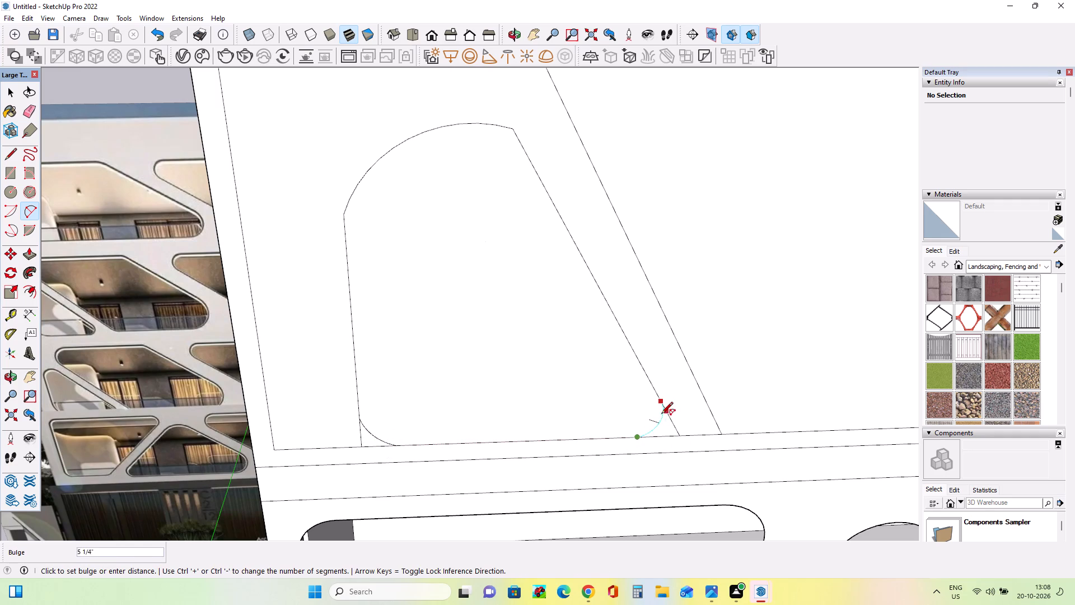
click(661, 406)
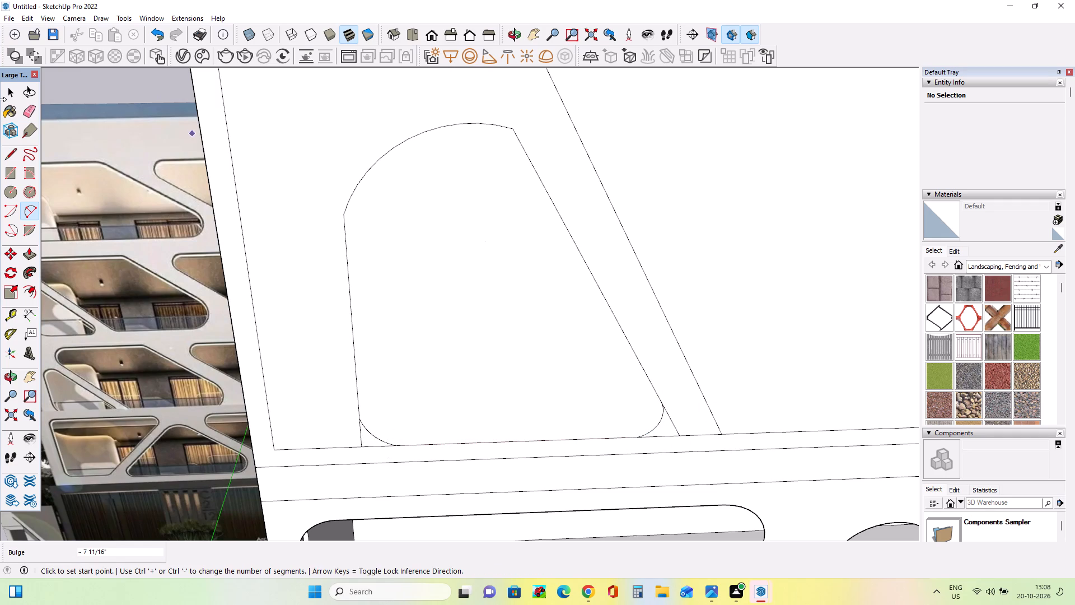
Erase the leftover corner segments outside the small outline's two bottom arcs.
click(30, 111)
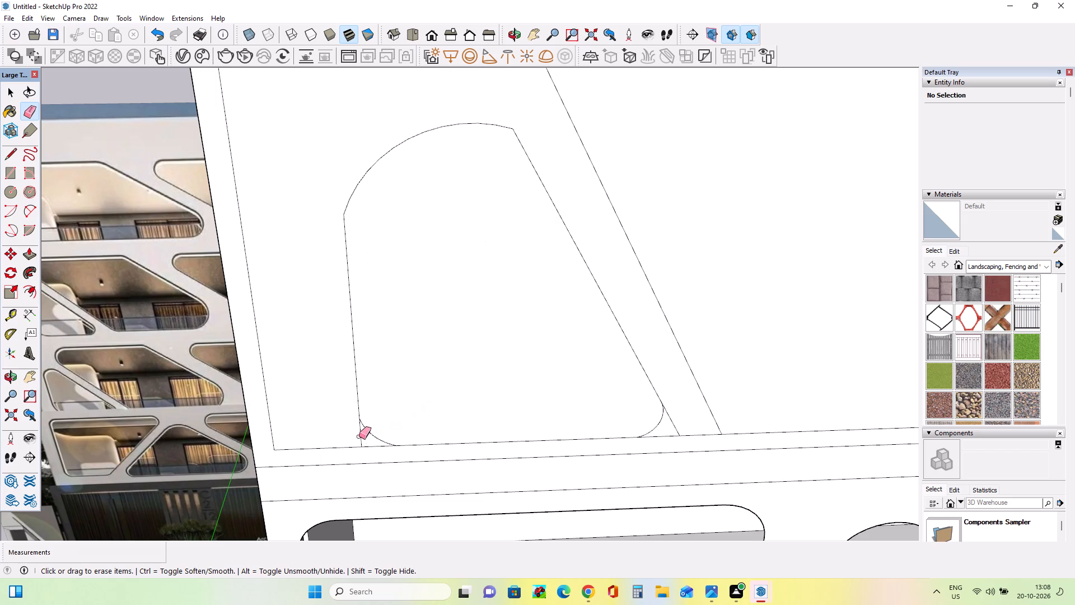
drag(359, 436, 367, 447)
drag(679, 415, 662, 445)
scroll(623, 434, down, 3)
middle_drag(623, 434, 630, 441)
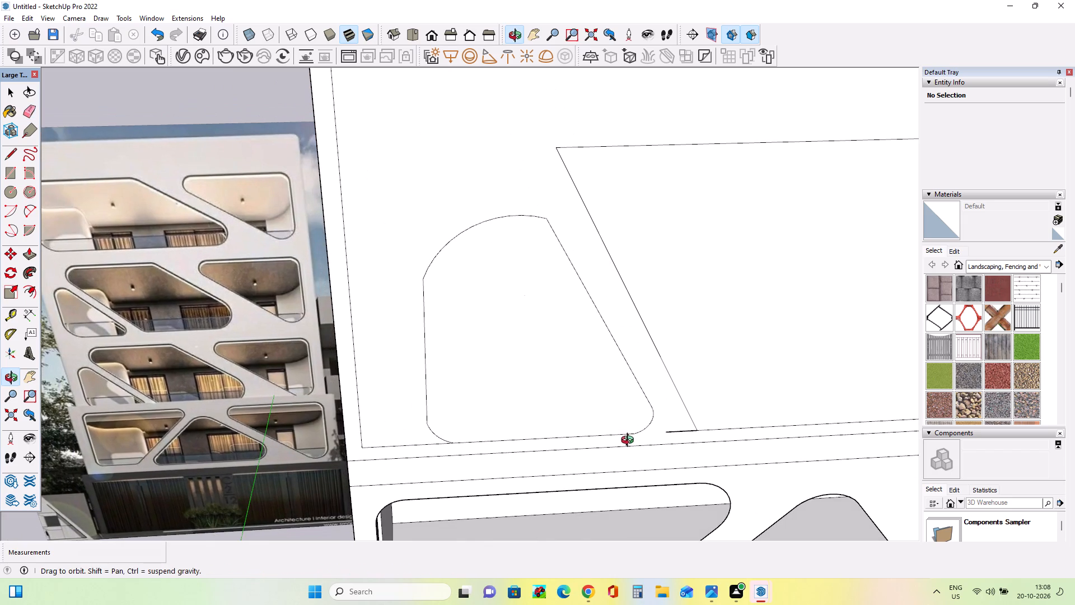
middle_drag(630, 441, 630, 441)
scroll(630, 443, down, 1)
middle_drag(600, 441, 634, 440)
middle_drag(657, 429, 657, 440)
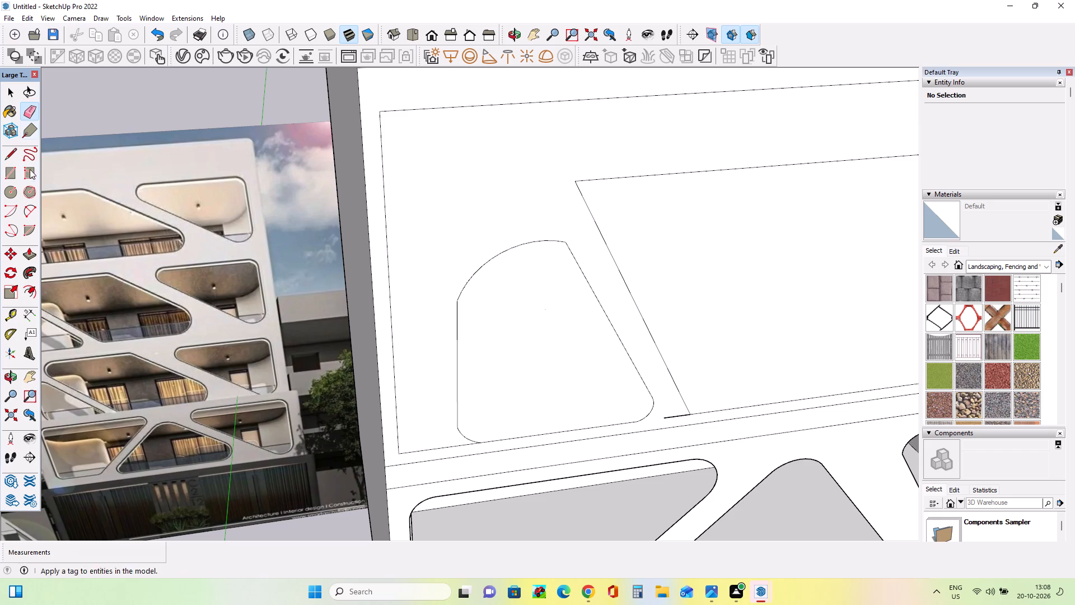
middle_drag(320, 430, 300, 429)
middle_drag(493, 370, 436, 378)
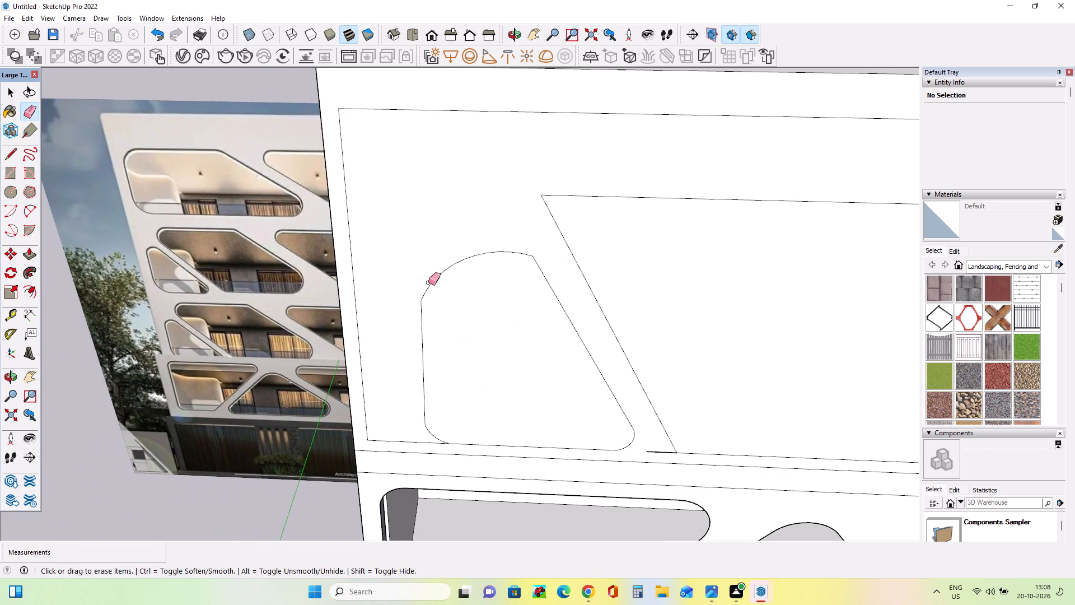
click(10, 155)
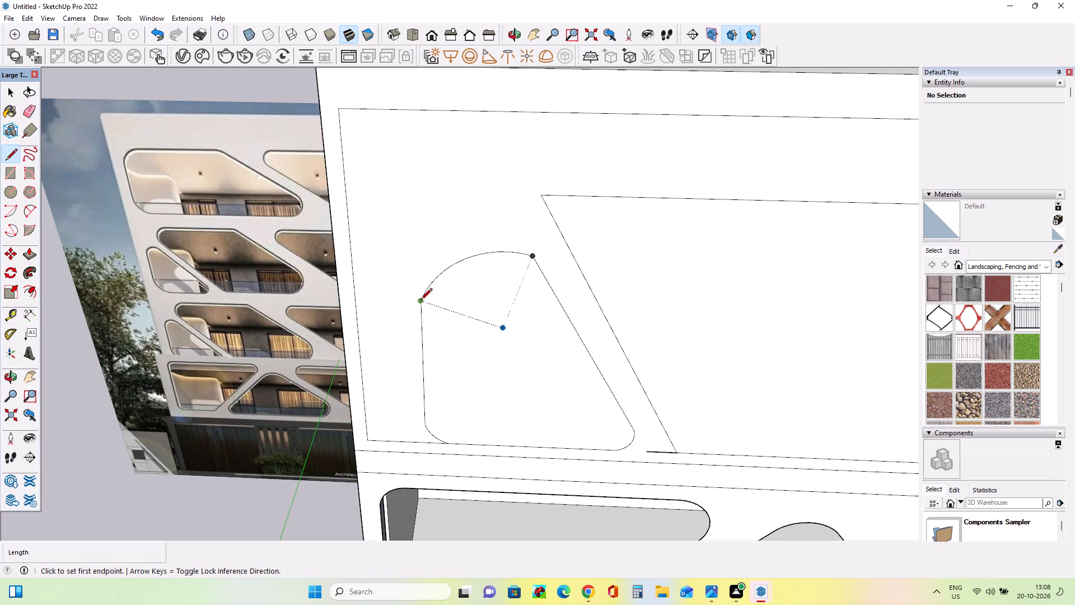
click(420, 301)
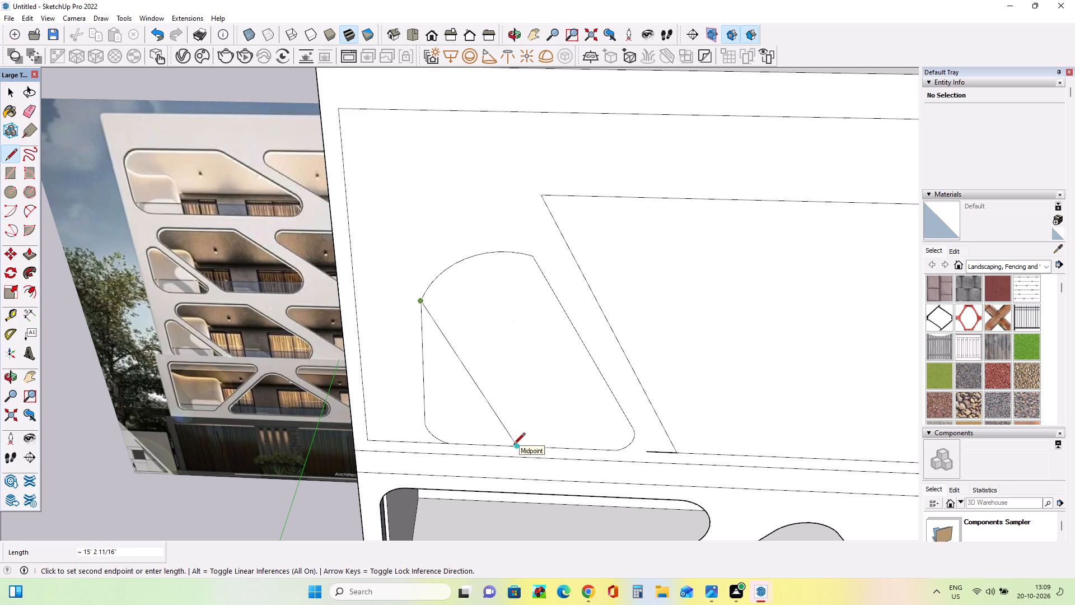
Undo all the arcs and edges of the small outline, back to only the larger slanted outline within the frame.
key(ctrl+z)
key(ctrl+z)
key(ctrl+z)
key(ctrl+z)
key(ctrl+z)
key(ctrl+z)
key(ctrl+z)
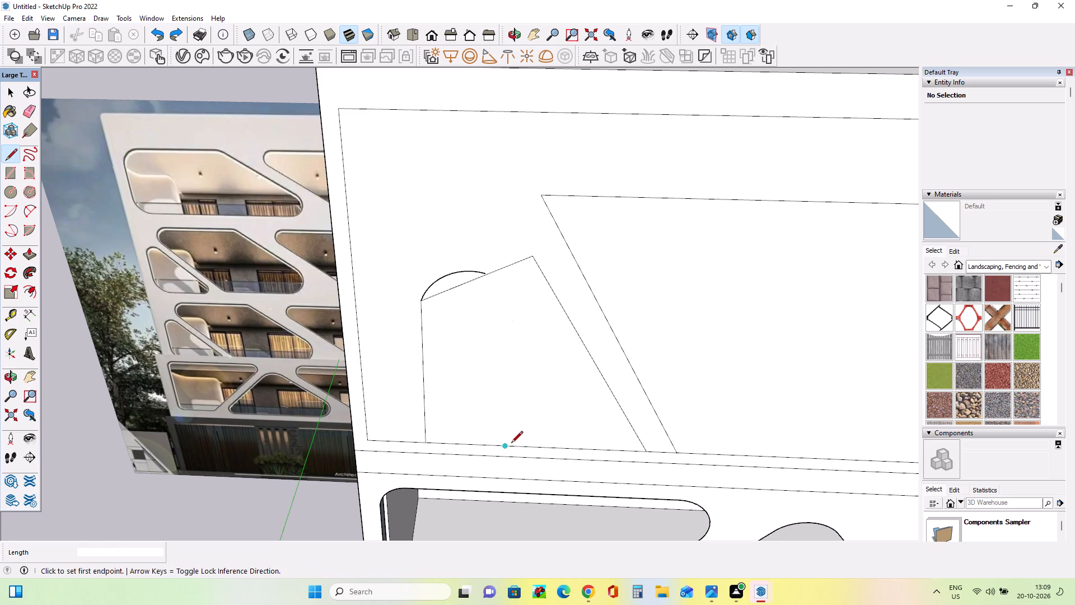
key(ctrl+z)
key(ctrl+z)
key(ctrl+z)
key(ctrl+z)
key(ctrl+z)
key(ctrl+z)
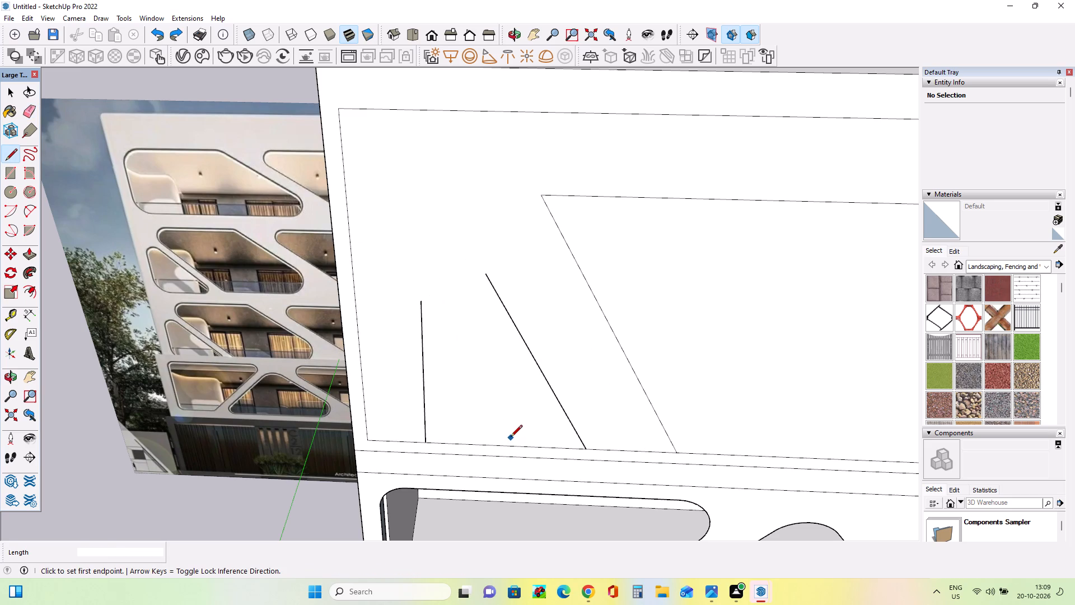
key(ctrl+z)
key(ctrl+z)
key(ctrl+z)
key(ctrl+z)
key(ctrl+z)
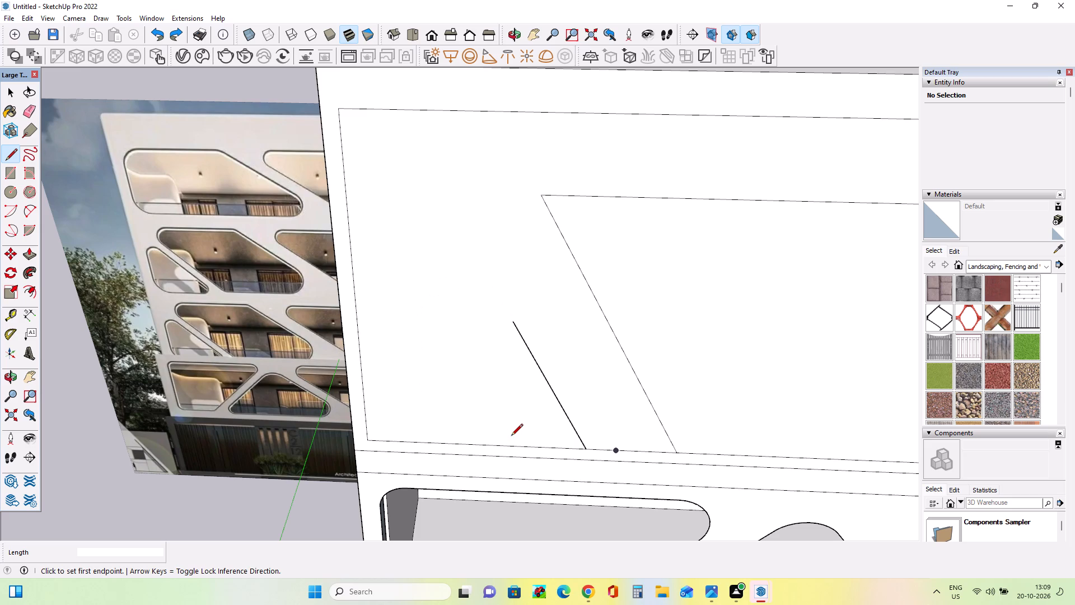
key(ctrl+z)
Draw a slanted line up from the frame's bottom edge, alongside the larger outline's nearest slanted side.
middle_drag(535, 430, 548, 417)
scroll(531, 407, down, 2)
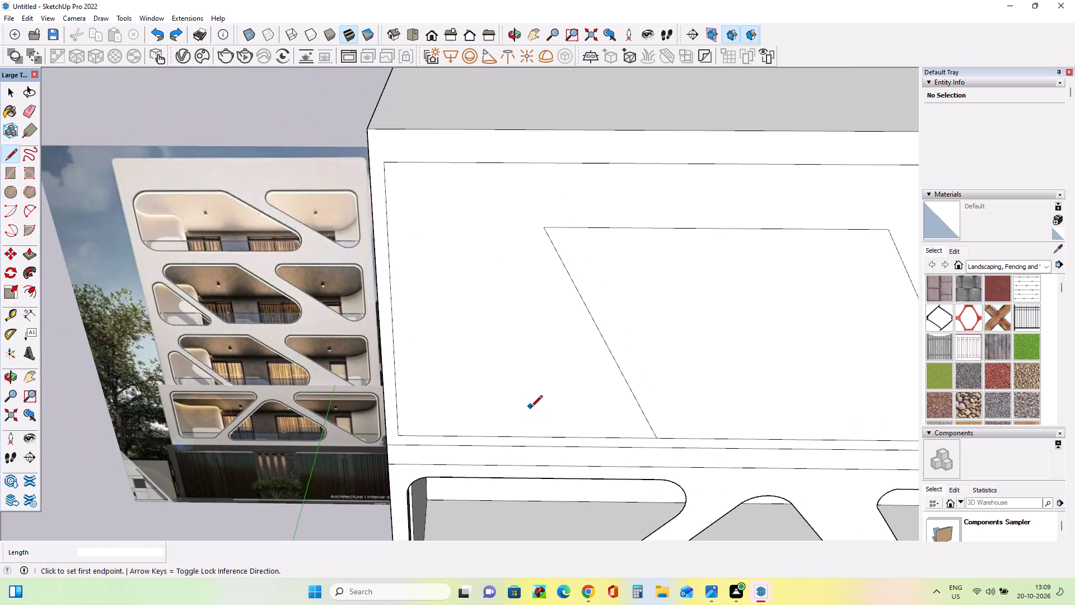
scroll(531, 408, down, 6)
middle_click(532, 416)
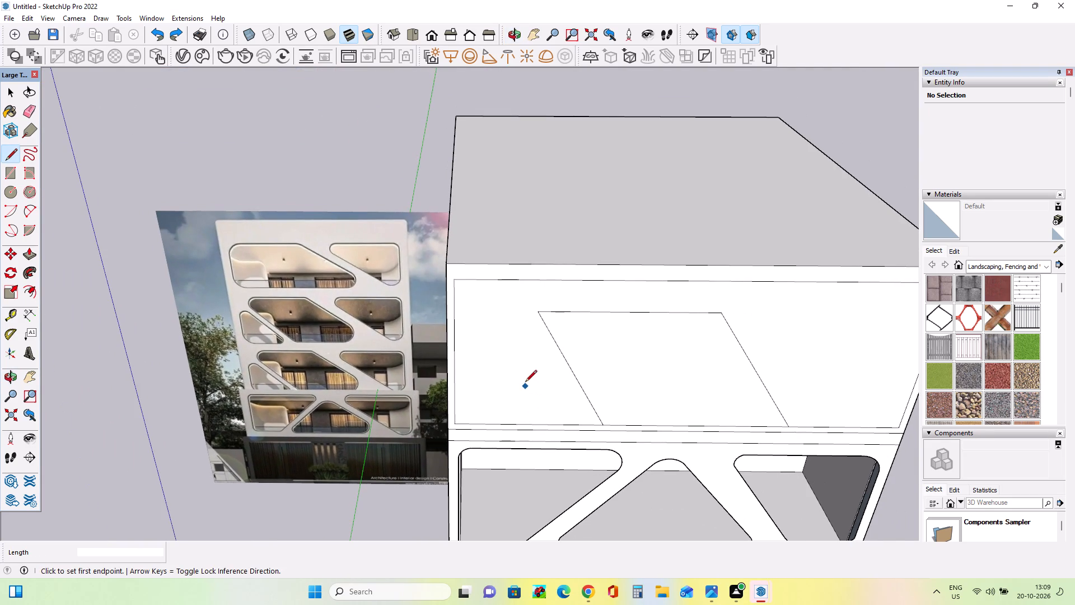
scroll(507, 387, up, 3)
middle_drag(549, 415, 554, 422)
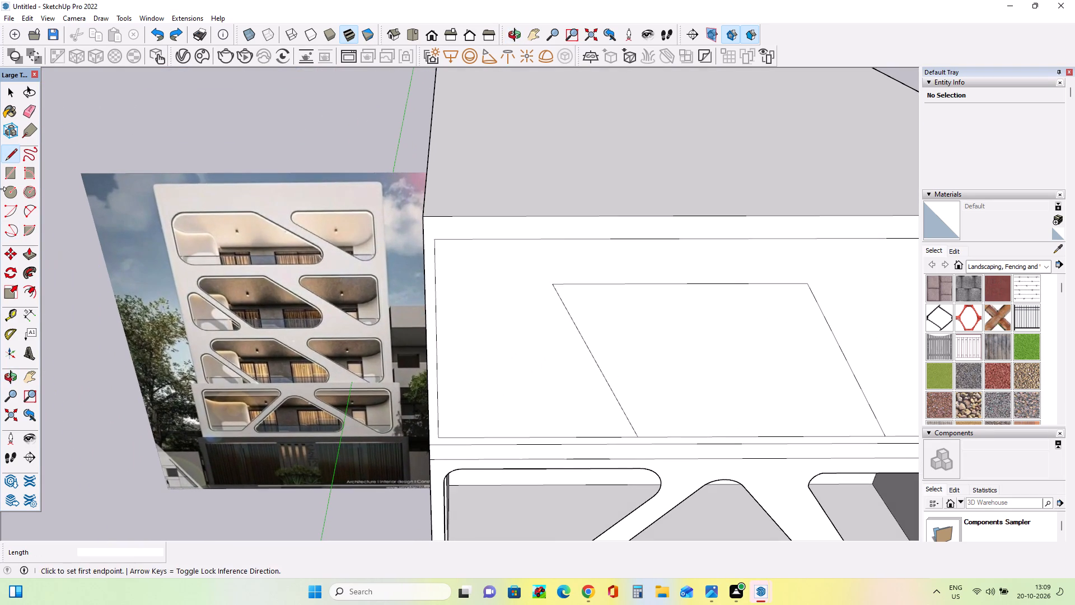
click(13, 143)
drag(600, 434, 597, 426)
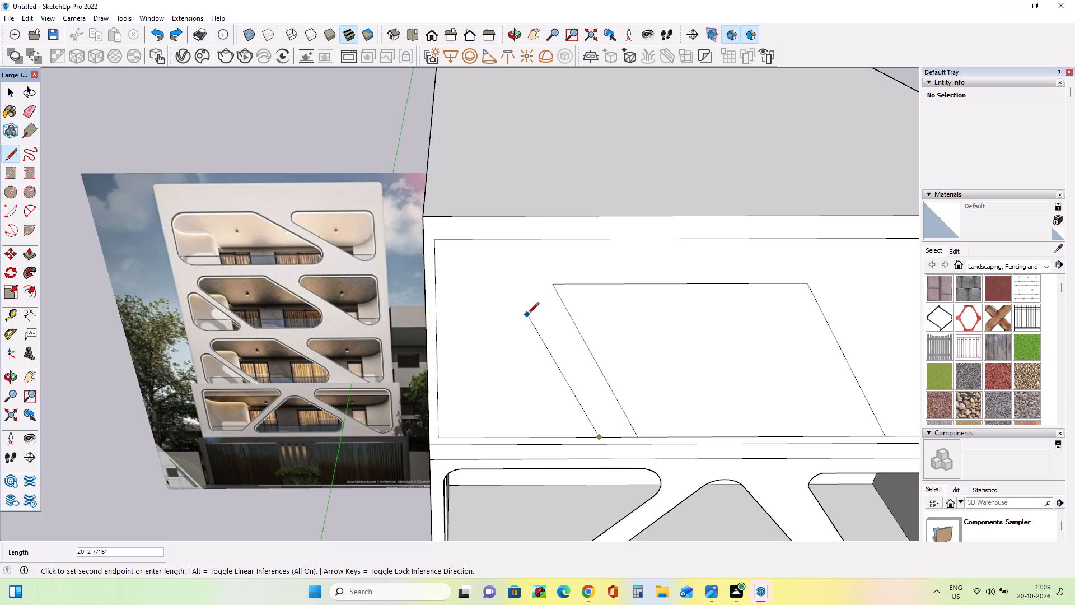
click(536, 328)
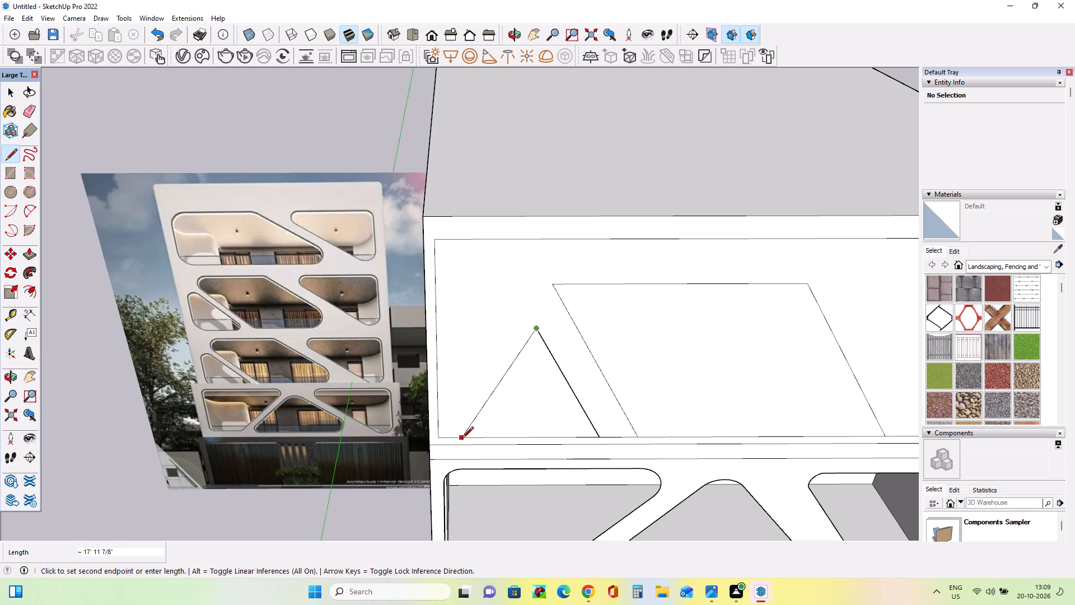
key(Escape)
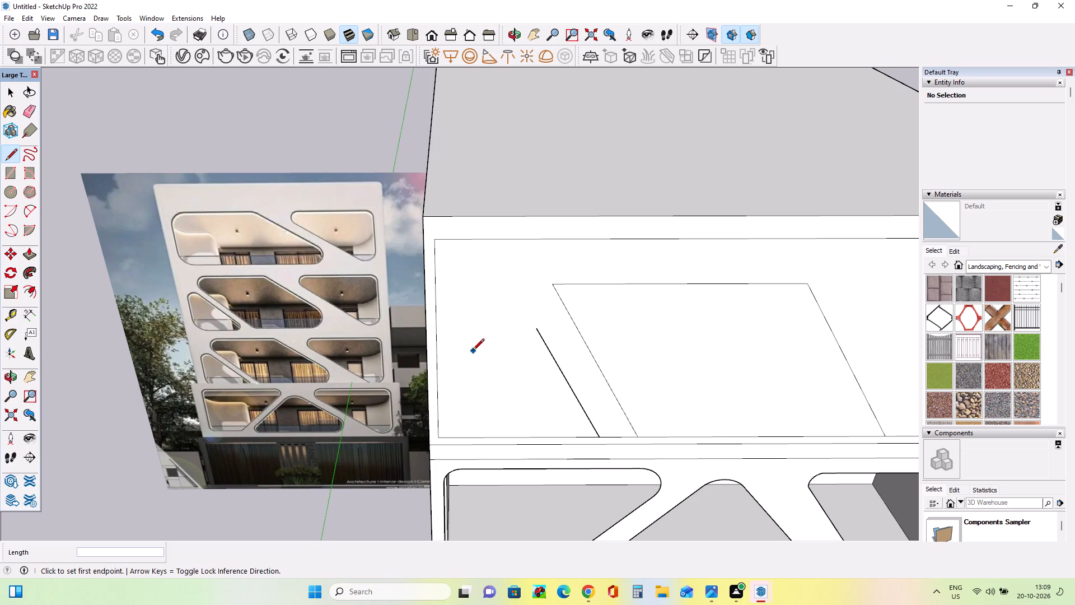
Draw a vertical line about 12' 4" long down to the frame's bottom edge, near the frame's vertical side.
click(483, 352)
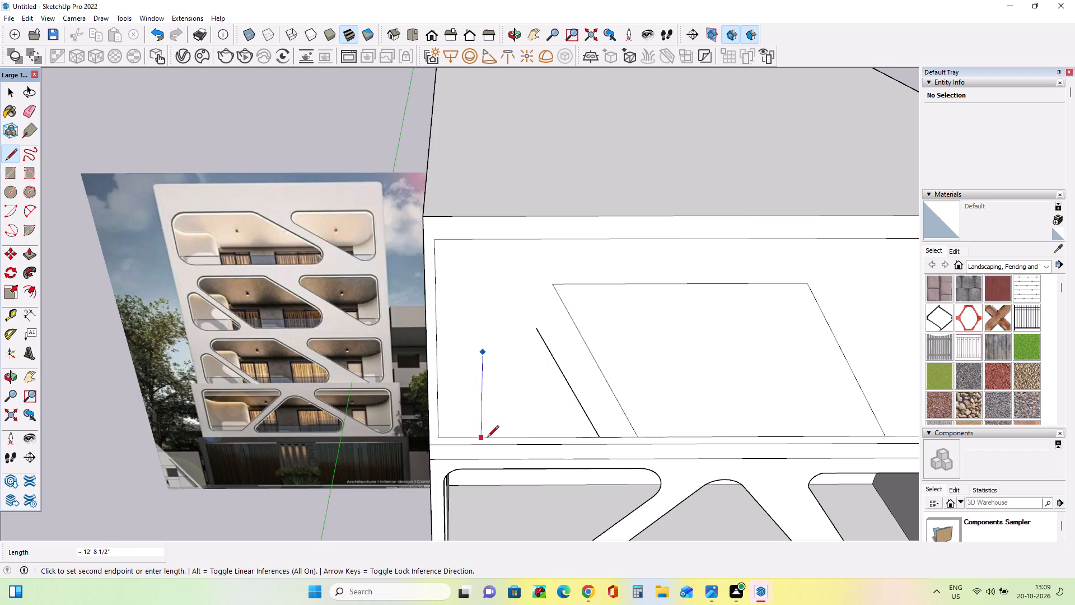
key(Escape)
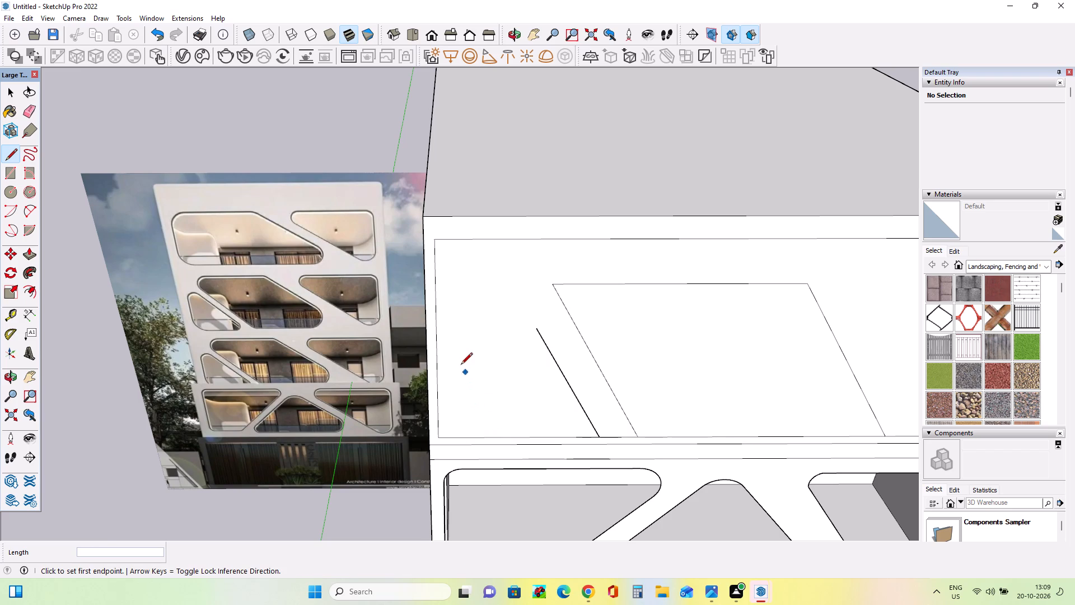
click(464, 355)
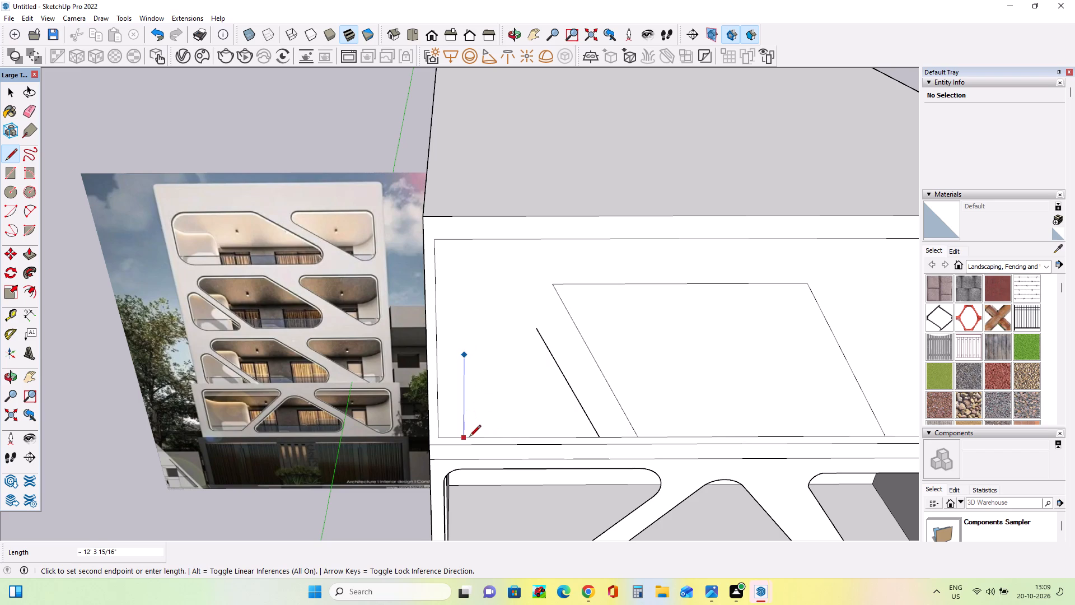
click(469, 438)
click(595, 440)
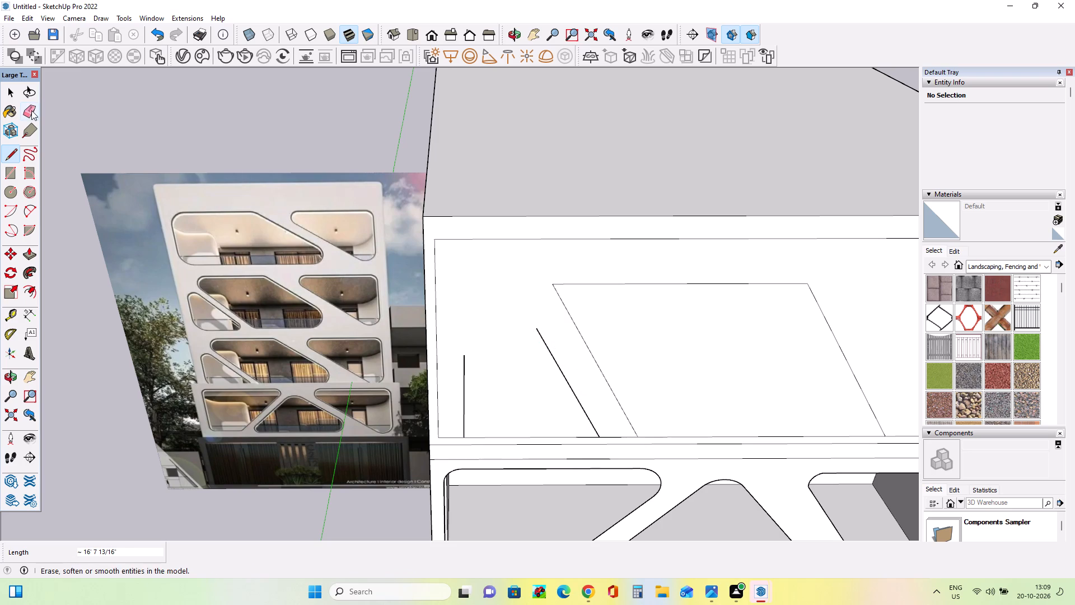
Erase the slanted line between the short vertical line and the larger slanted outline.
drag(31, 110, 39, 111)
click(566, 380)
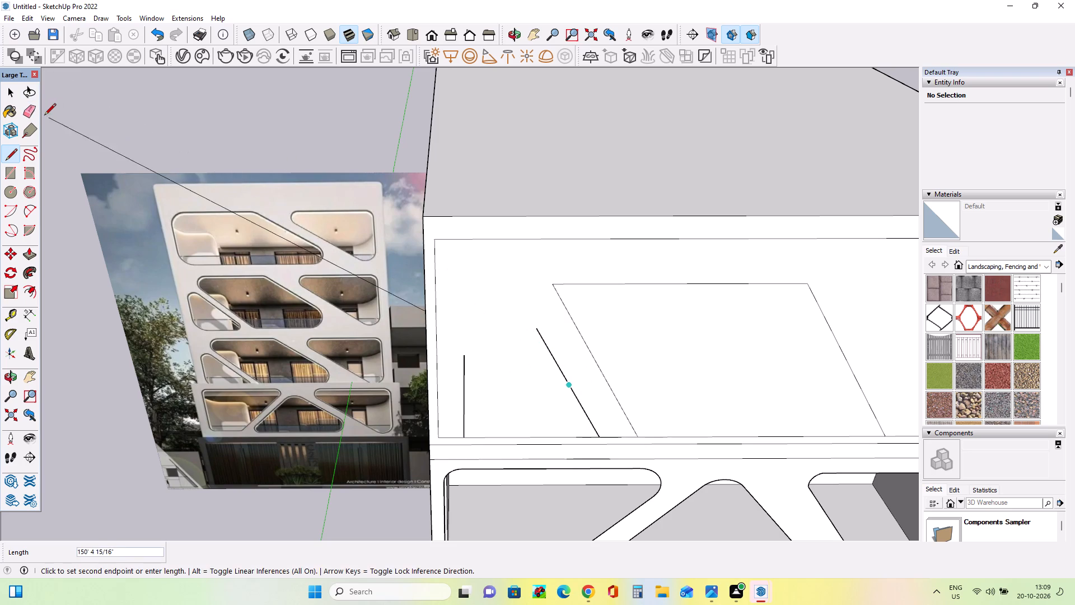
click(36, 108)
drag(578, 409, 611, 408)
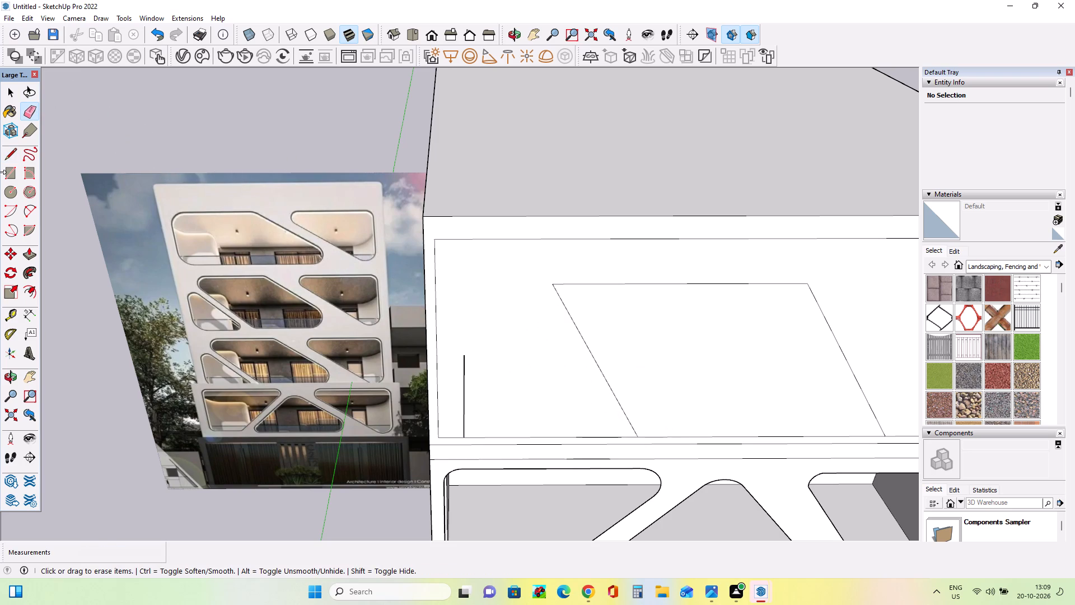
Draw a new slanted line about 19' 2" long down to the frame's bottom edge, between the vertical line and the larger outline.
click(10, 146)
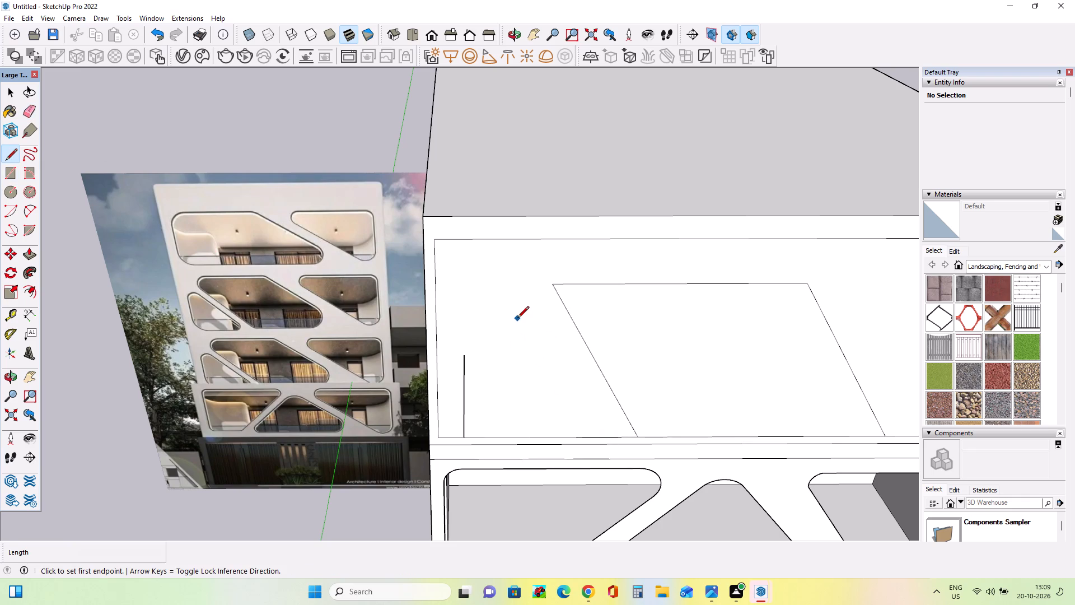
click(517, 319)
click(585, 436)
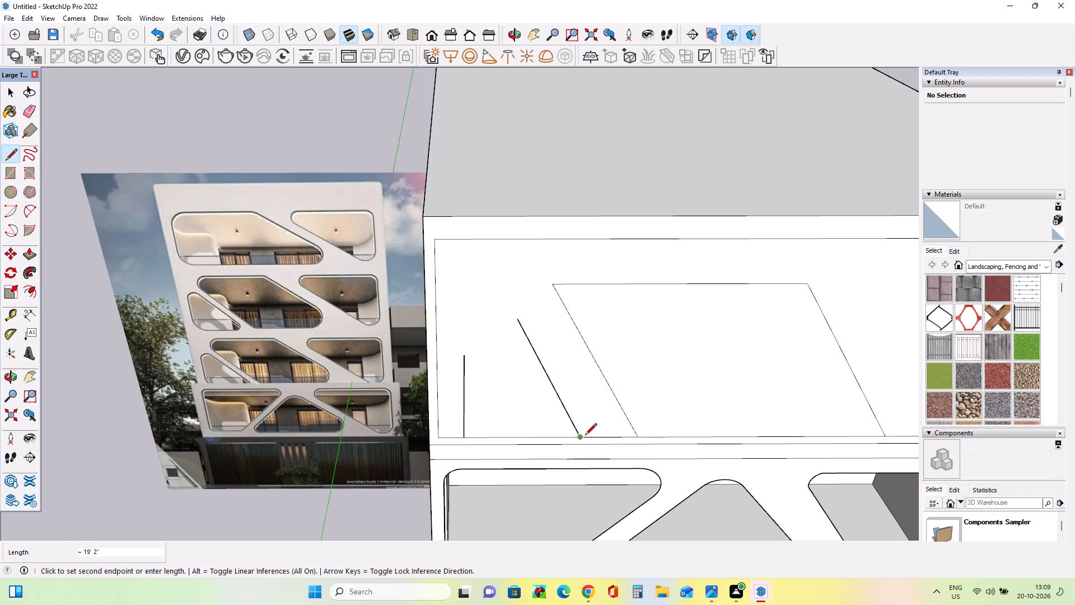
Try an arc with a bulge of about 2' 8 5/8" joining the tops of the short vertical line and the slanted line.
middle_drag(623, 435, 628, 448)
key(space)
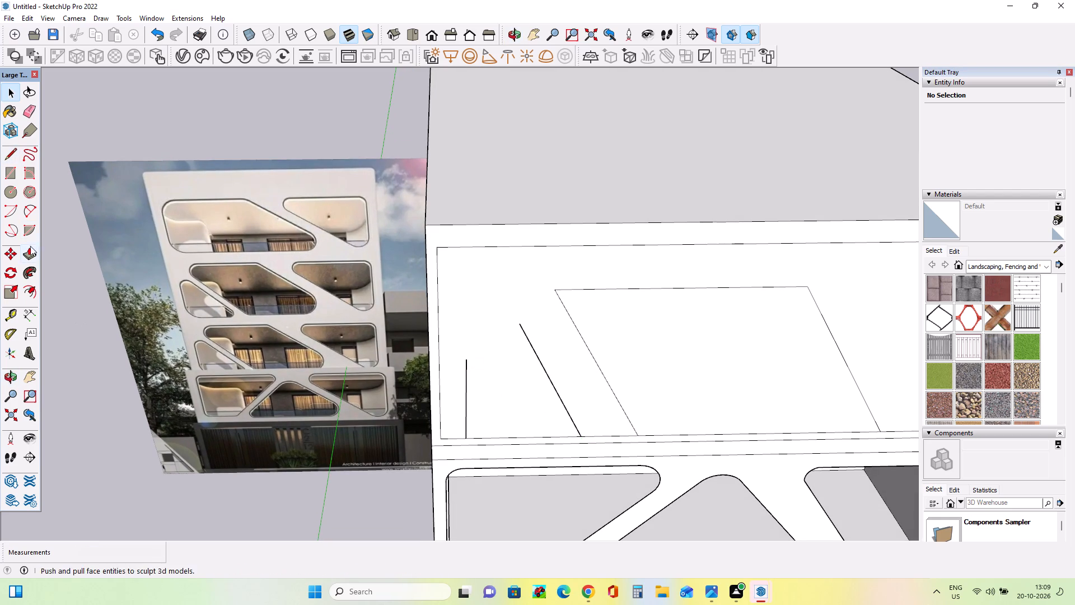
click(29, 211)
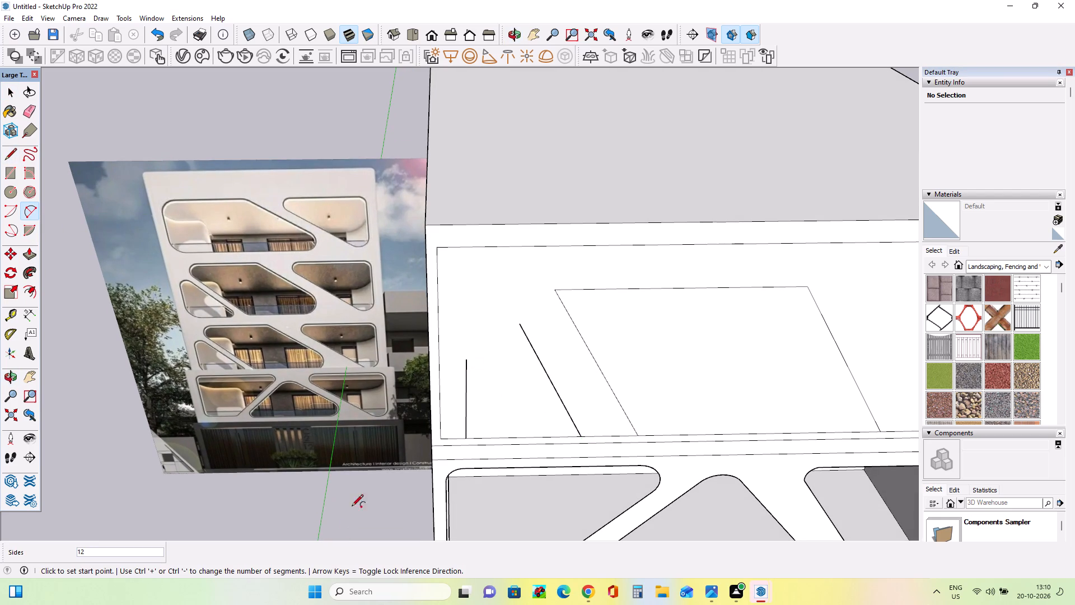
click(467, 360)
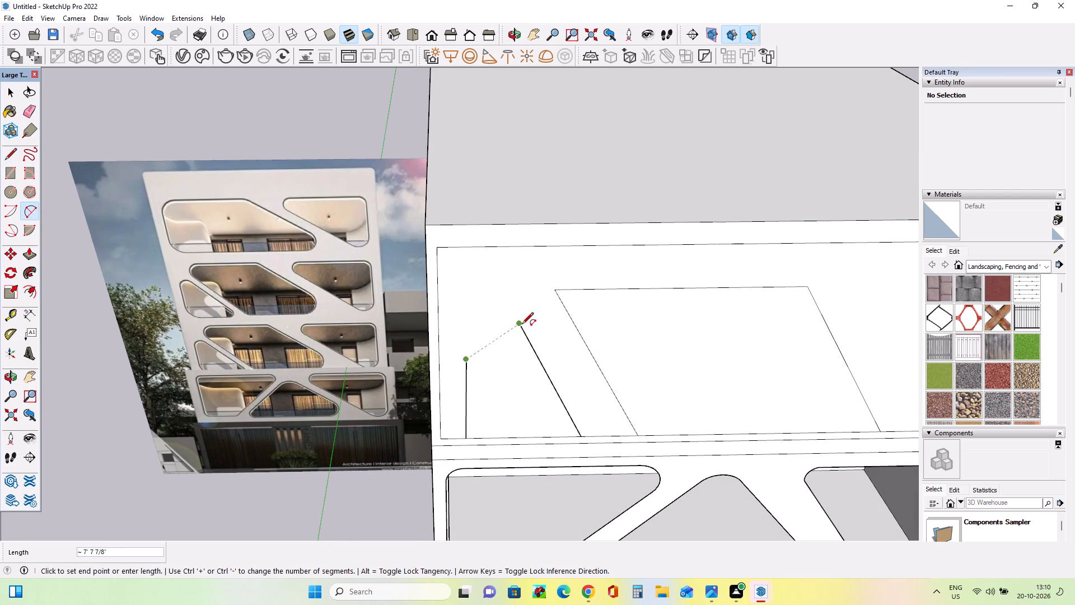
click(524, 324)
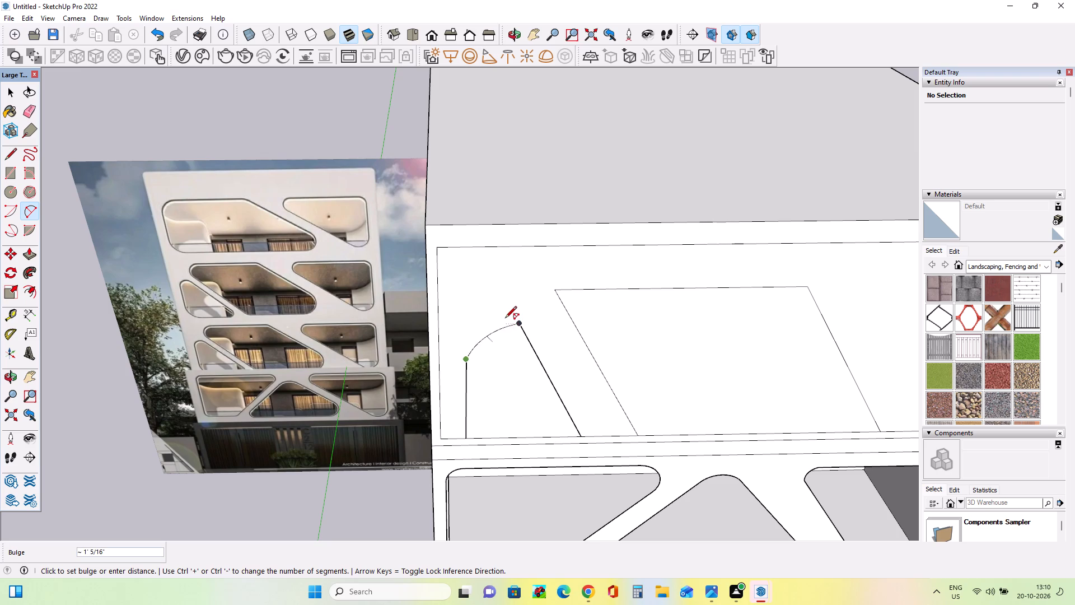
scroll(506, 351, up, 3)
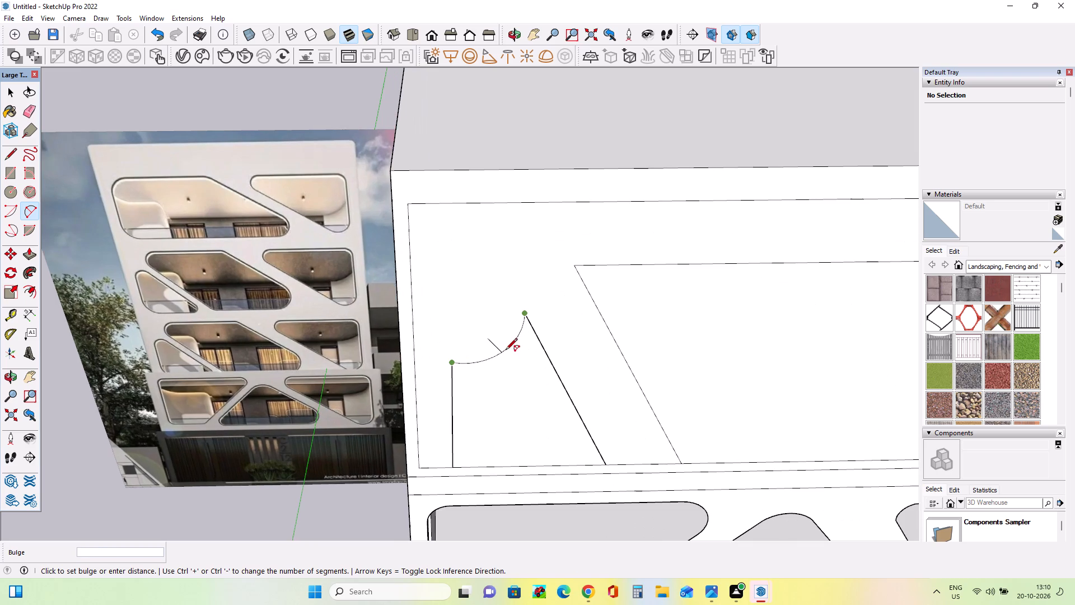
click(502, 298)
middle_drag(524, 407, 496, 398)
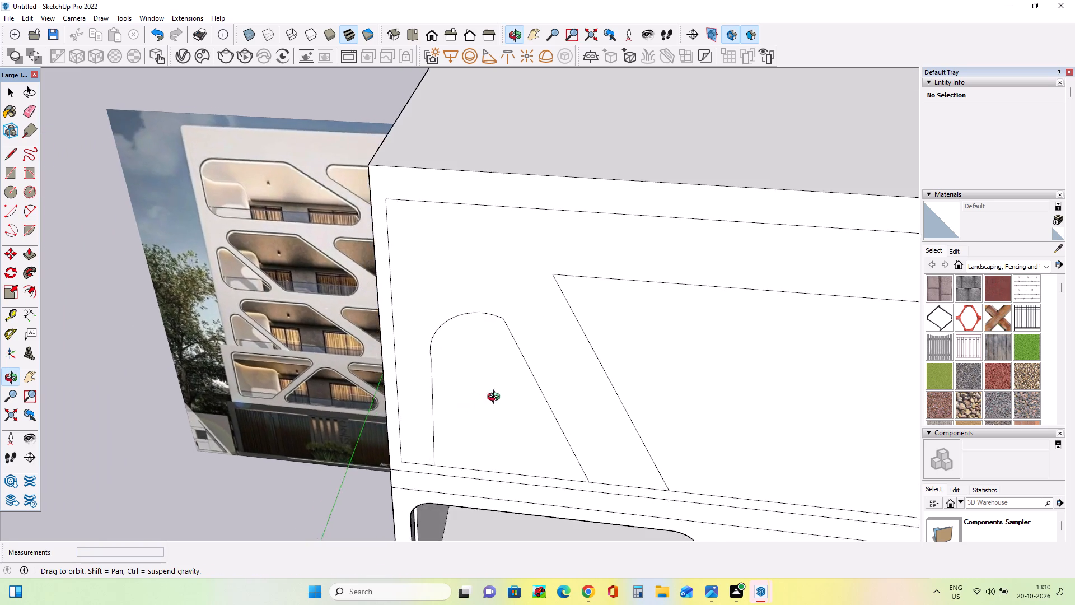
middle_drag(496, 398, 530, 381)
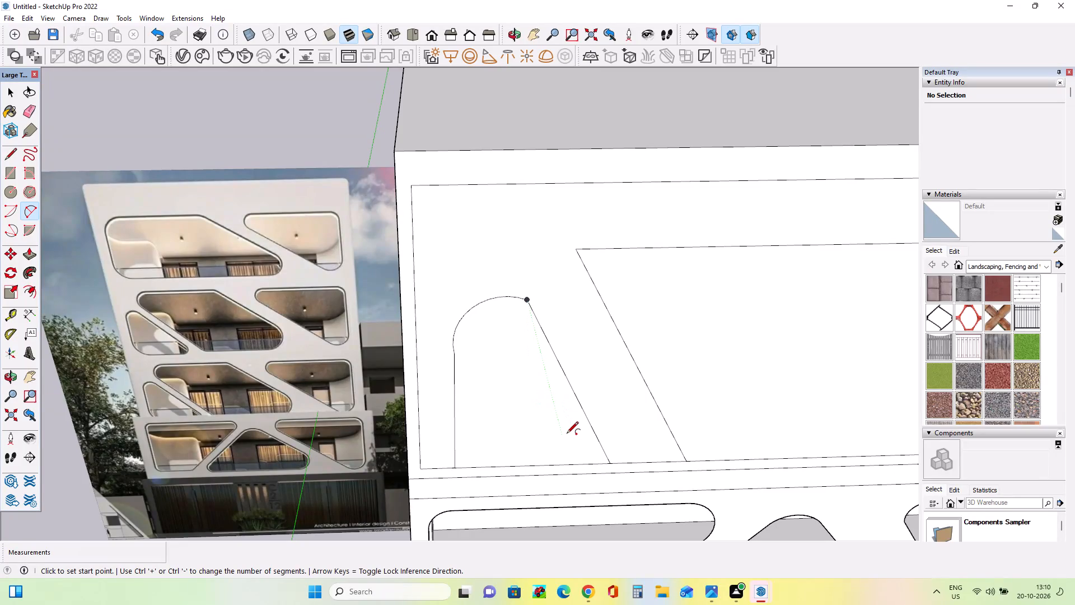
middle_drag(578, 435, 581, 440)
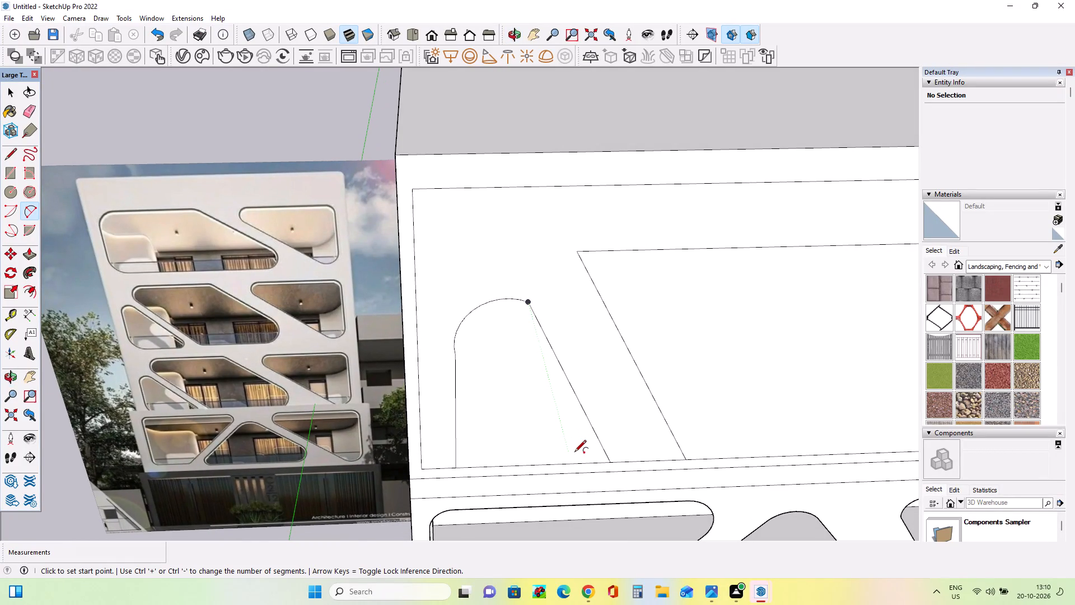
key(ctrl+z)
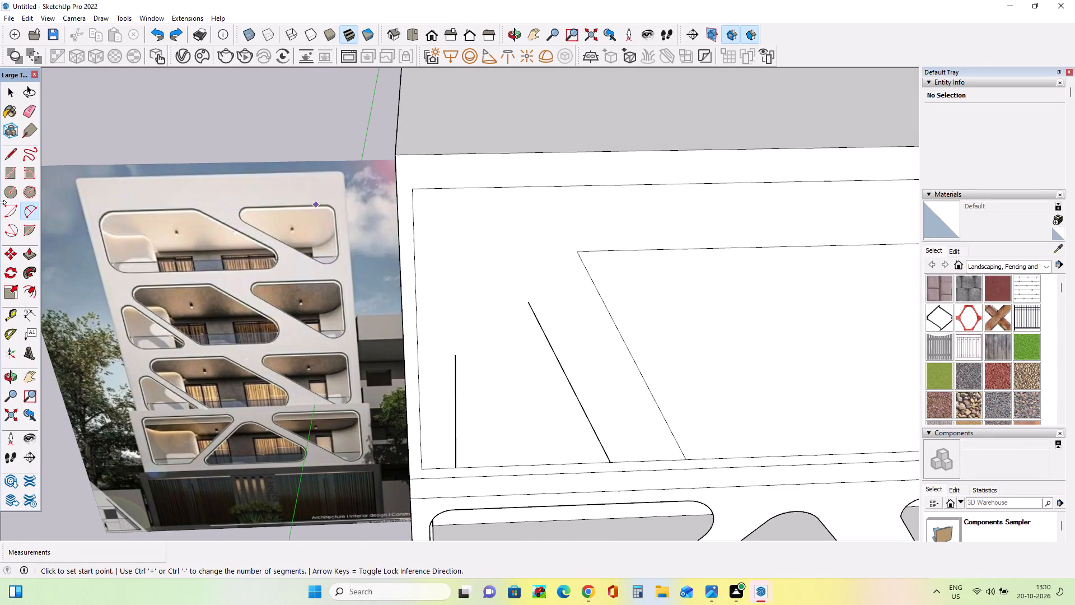
Extend the short vertical line straight upward by about 3' 3" from its top end.
click(6, 151)
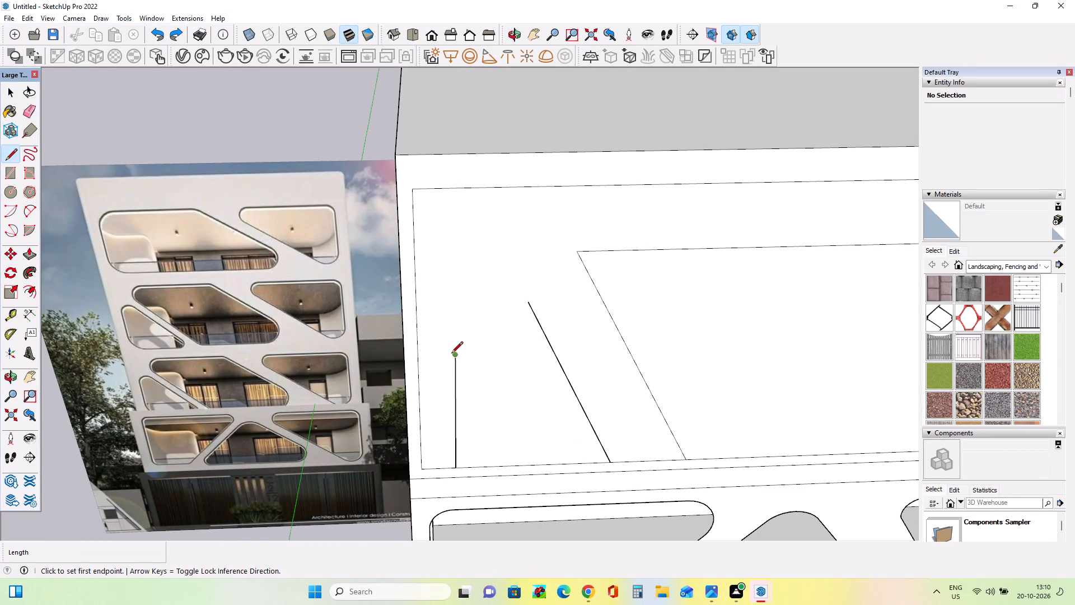
click(454, 355)
click(455, 356)
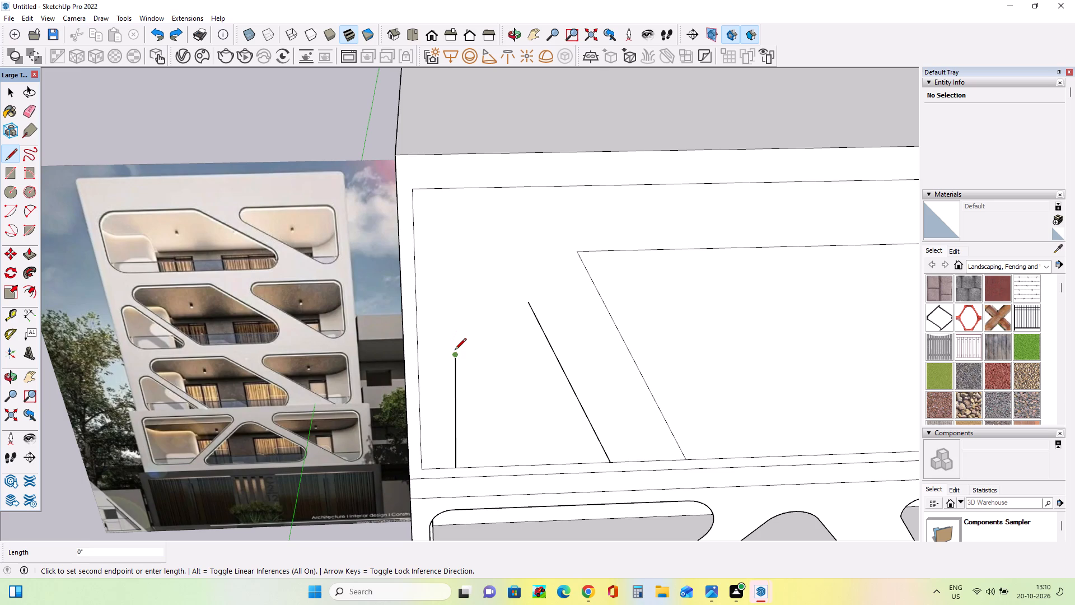
click(454, 334)
click(455, 356)
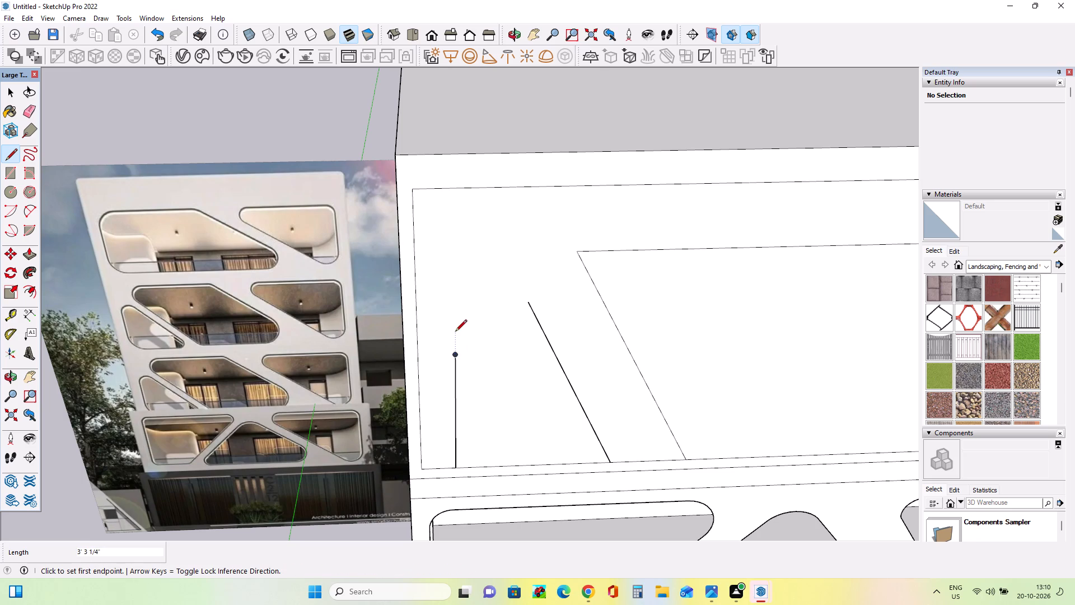
click(455, 332)
click(453, 357)
key(space)
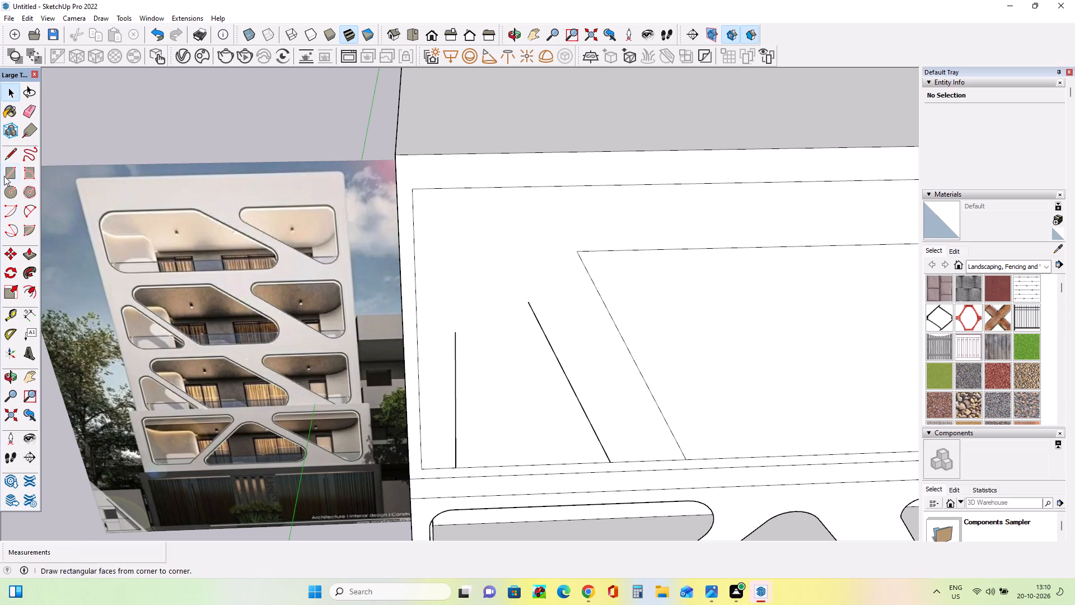
Extend the same vertical line upward by another segment of about 3' 7", near the level of the slanted line's top.
click(10, 160)
click(454, 335)
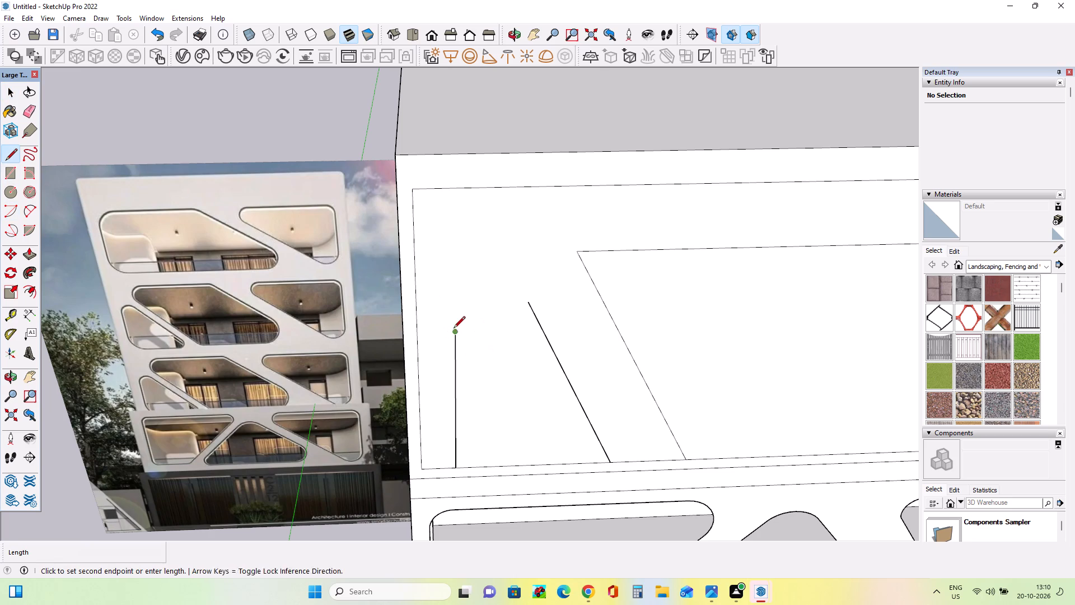
click(453, 310)
click(458, 336)
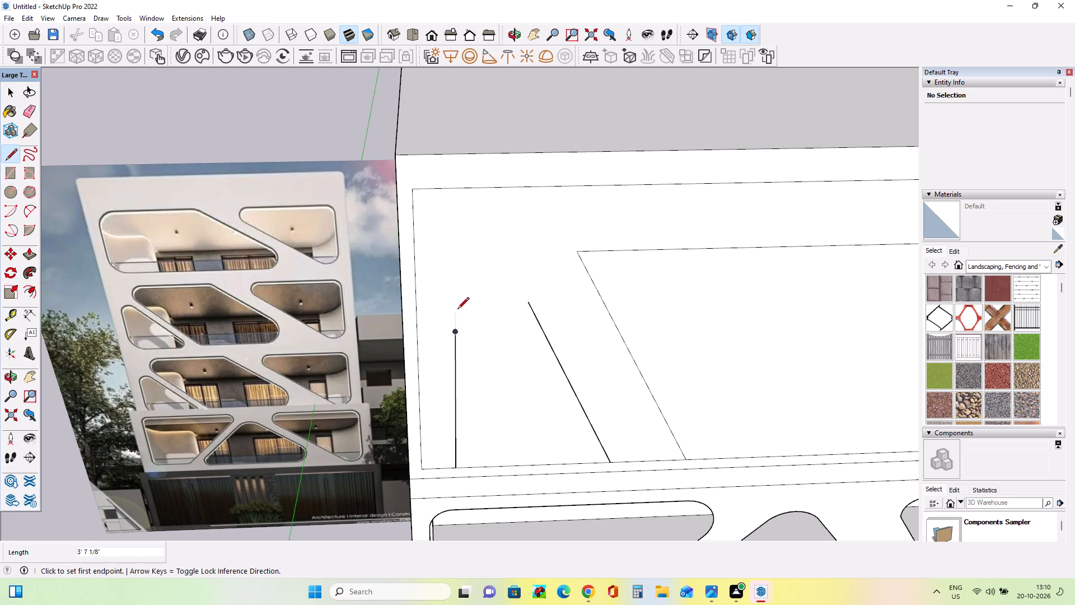
click(456, 309)
click(455, 334)
key(space)
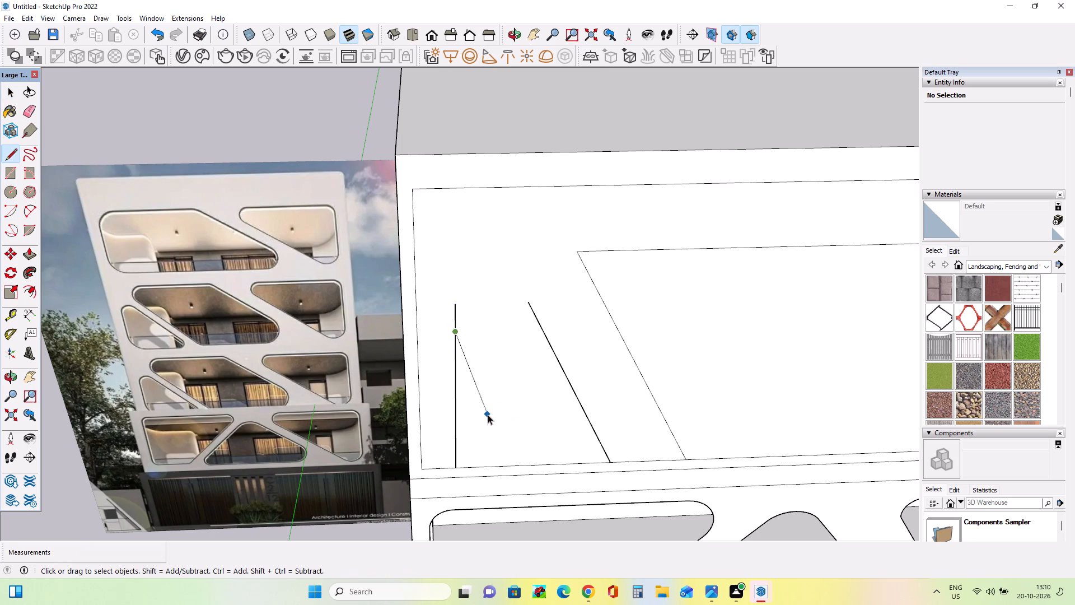
Draw an arc with a bulge of about 1' 6" joining the tops of the vertical and slanted lines.
click(26, 216)
click(457, 305)
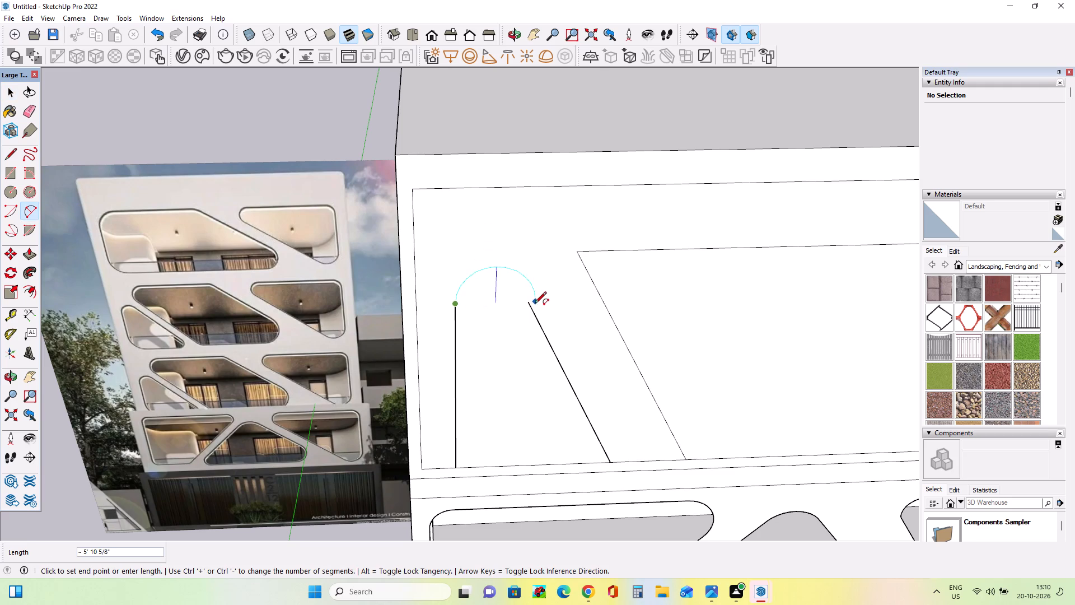
click(530, 304)
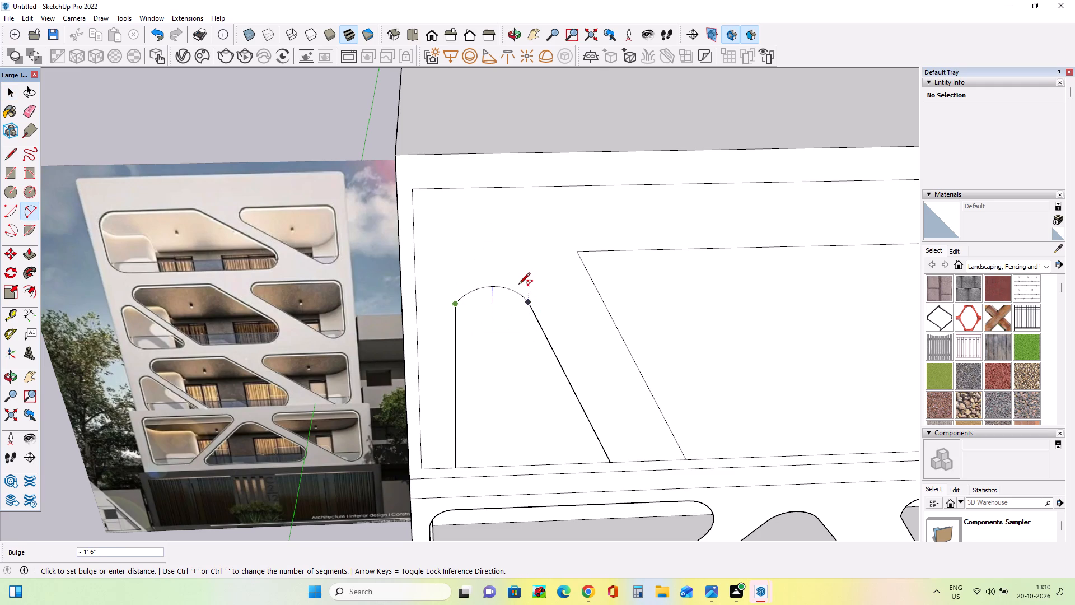
click(518, 285)
Round the small opening's lower corner with an arc between the vertical line and the frame's bottom edge.
middle_drag(562, 449, 556, 459)
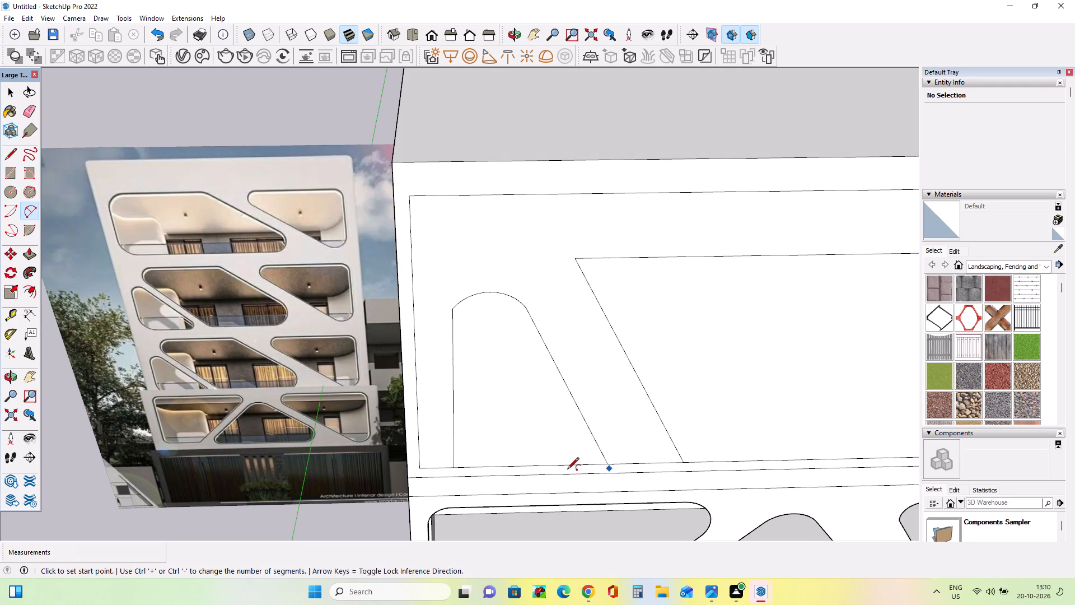
click(456, 447)
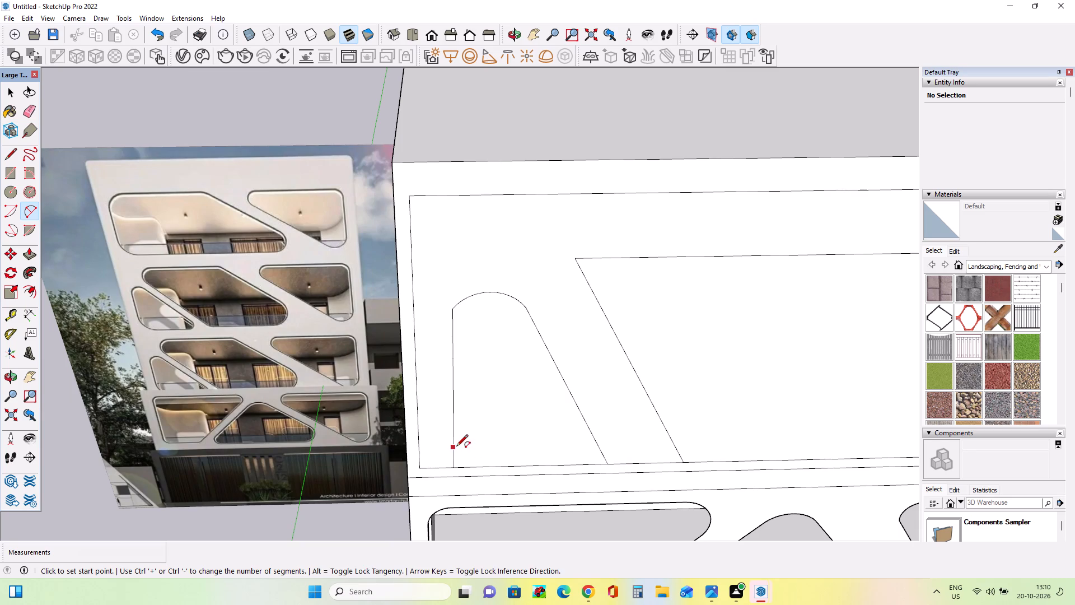
click(465, 467)
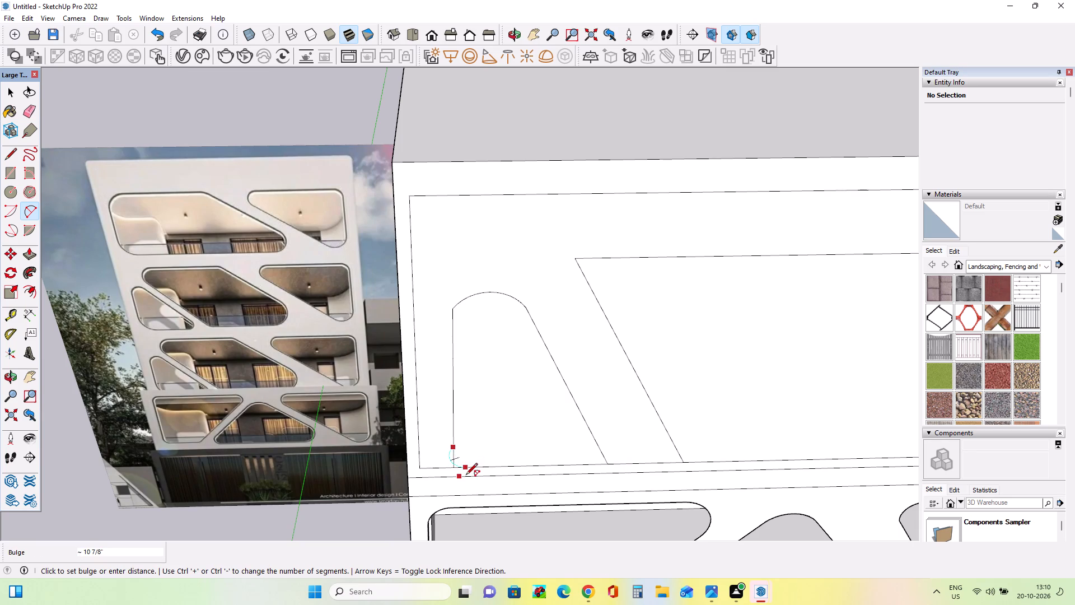
scroll(465, 476, up, 6)
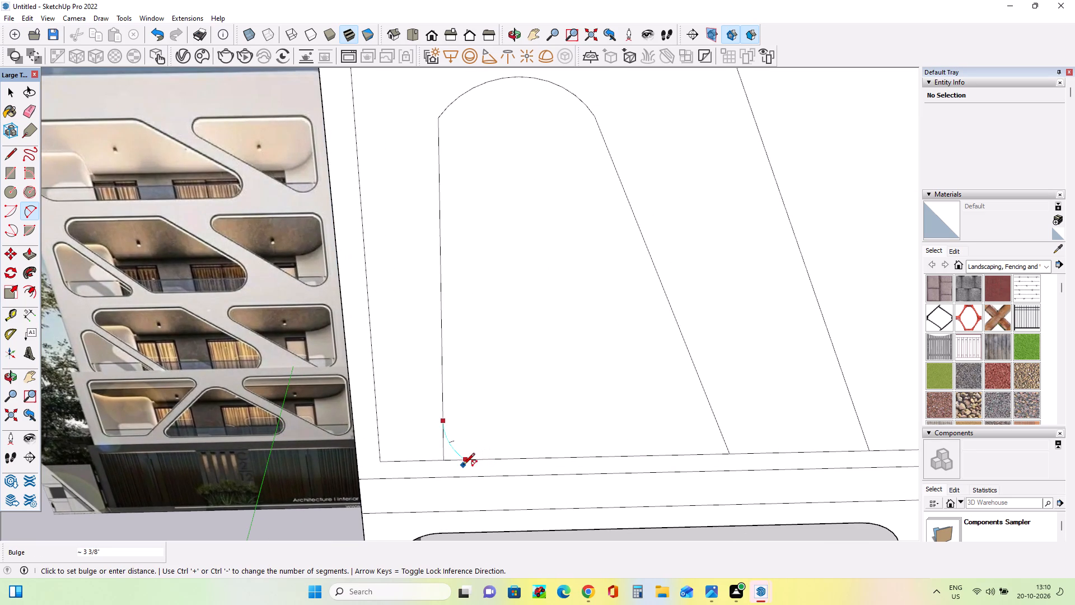
click(463, 466)
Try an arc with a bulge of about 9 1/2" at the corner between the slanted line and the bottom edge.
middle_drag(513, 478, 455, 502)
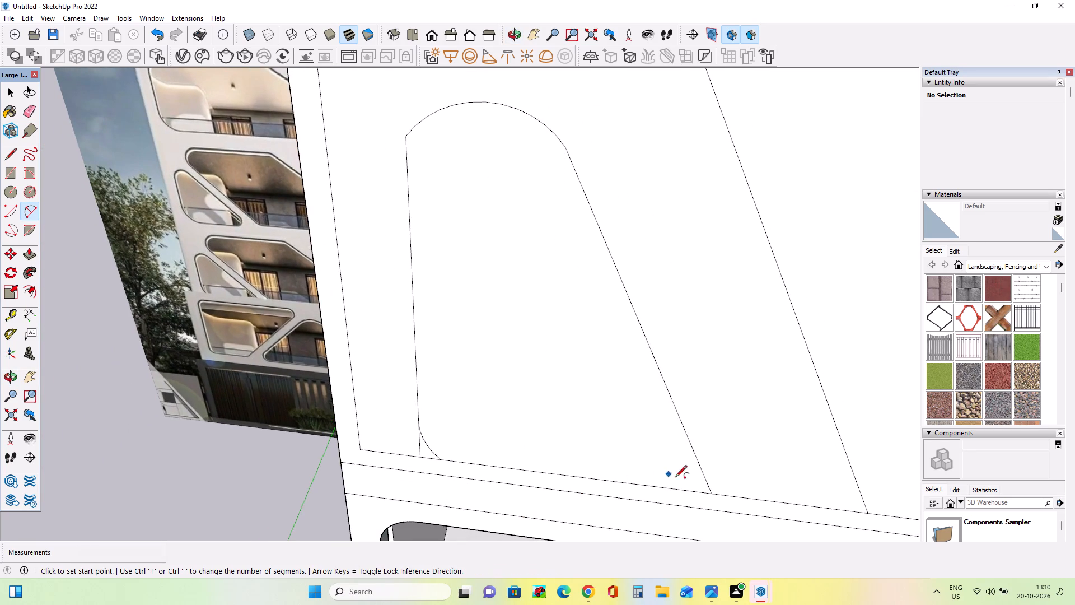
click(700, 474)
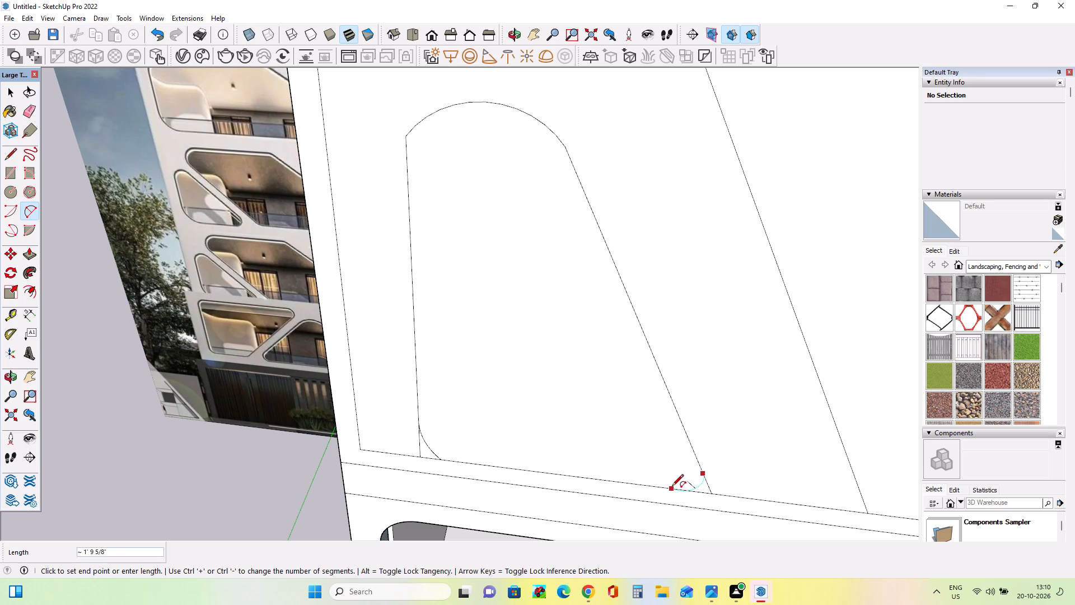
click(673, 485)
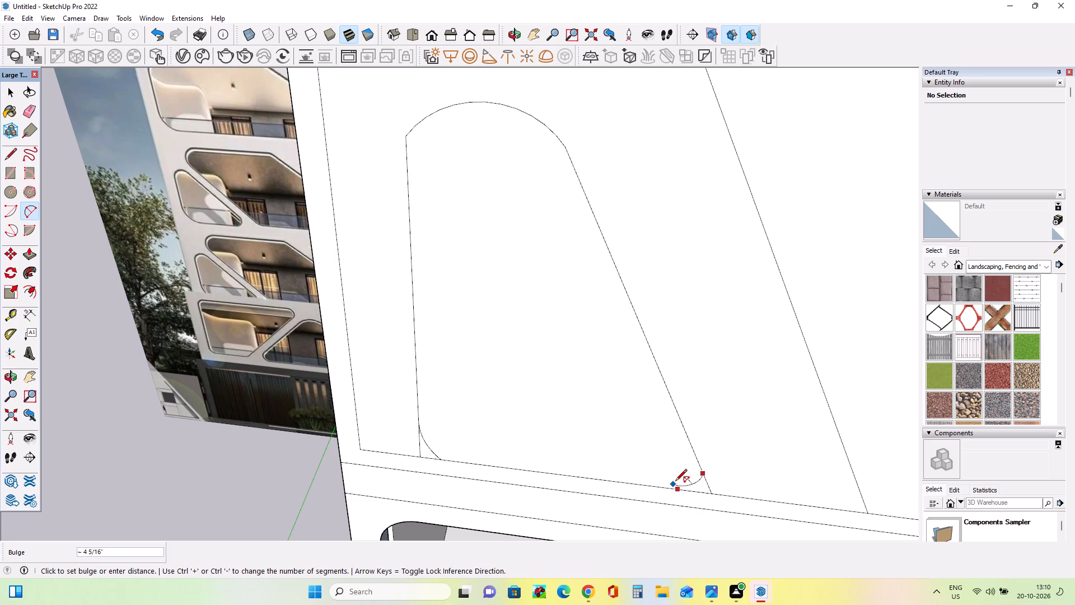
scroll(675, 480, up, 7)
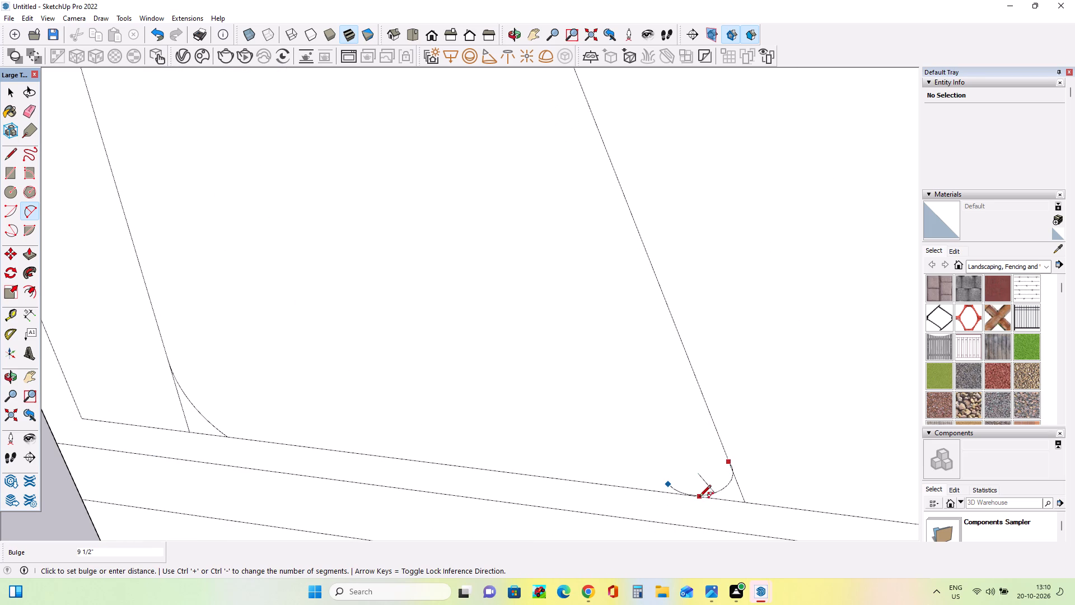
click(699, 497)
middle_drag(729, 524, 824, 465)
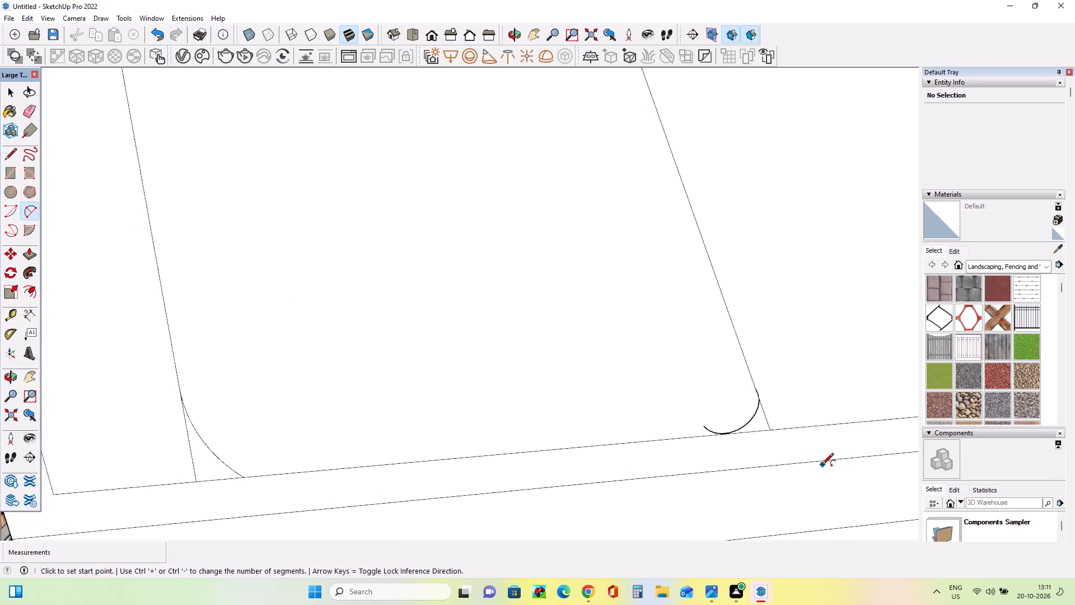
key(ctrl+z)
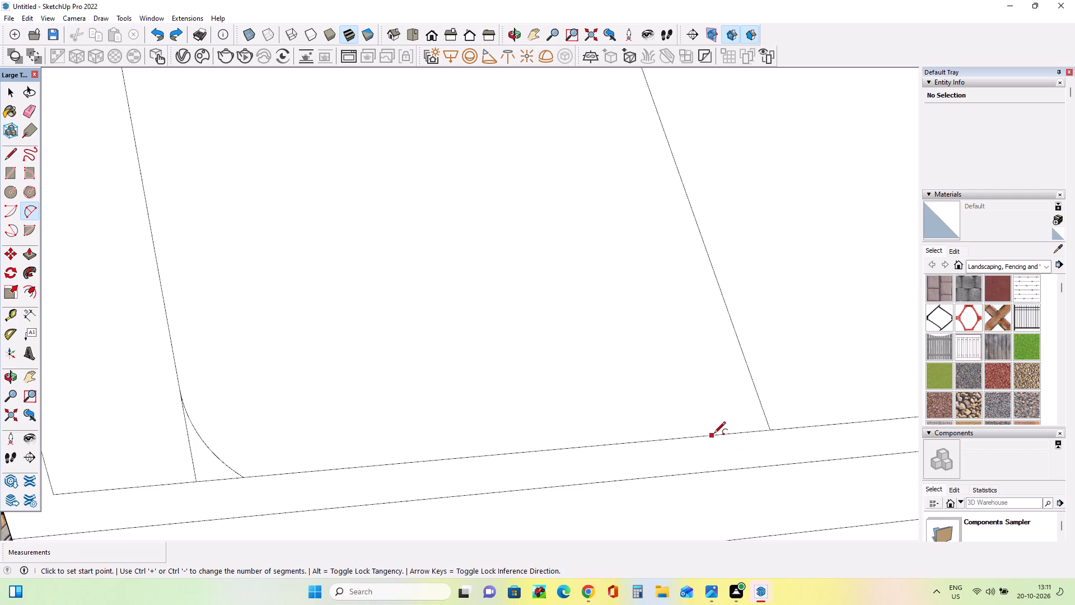
Draw an arc of about 10 1/2" radius rounding the corner between the bottom edge and the slanted line.
click(719, 434)
click(752, 390)
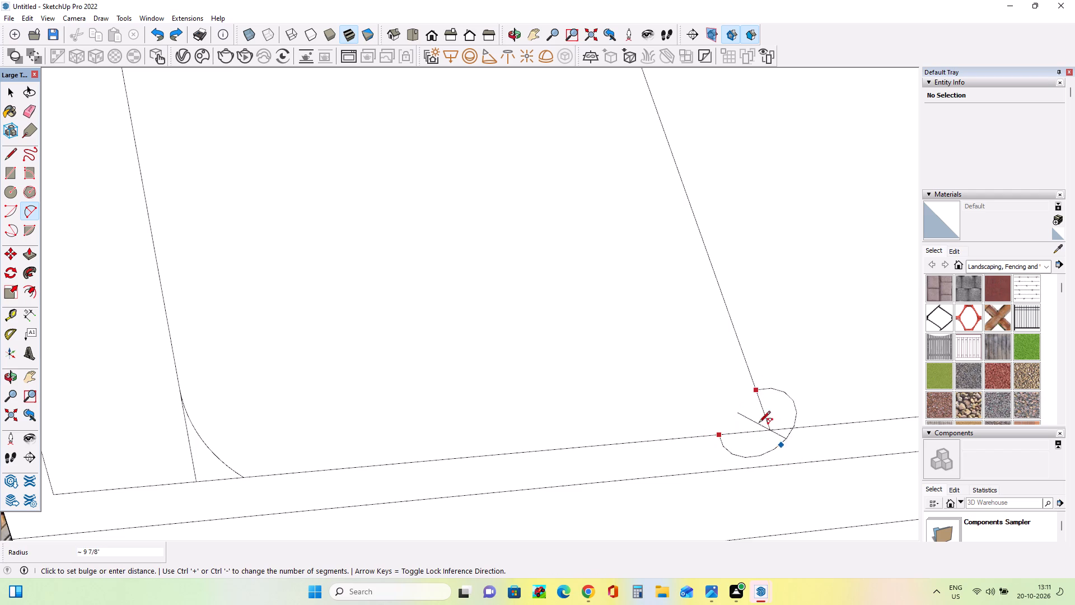
click(752, 407)
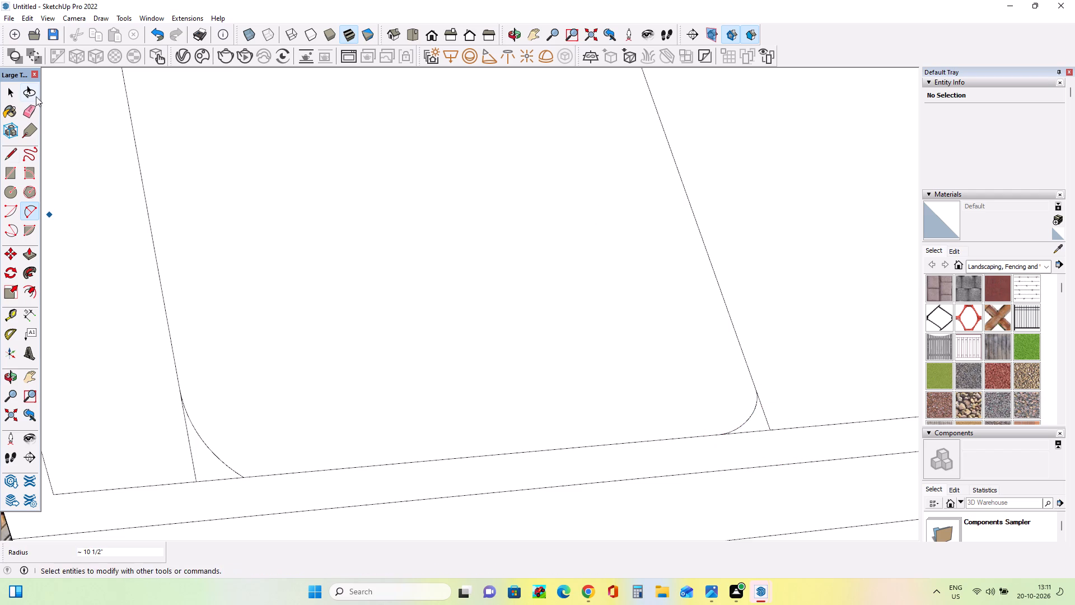
Erase the leftover line ends outside both lower corner arcs, including the bottom-edge piece reaching the frame's vertical side.
click(28, 108)
drag(772, 394, 741, 446)
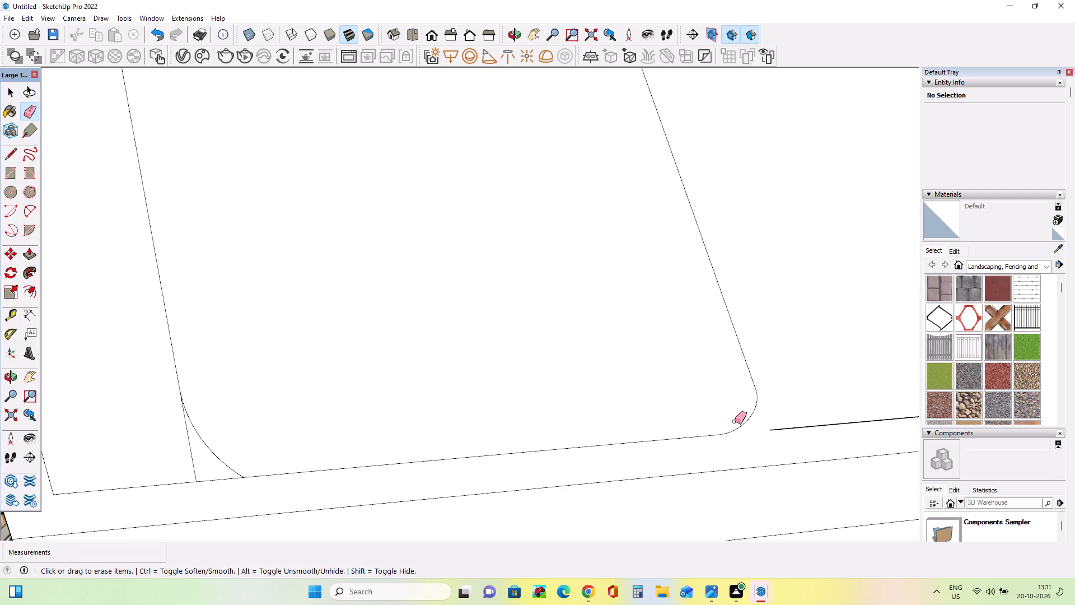
drag(170, 440, 226, 478)
drag(219, 477, 226, 490)
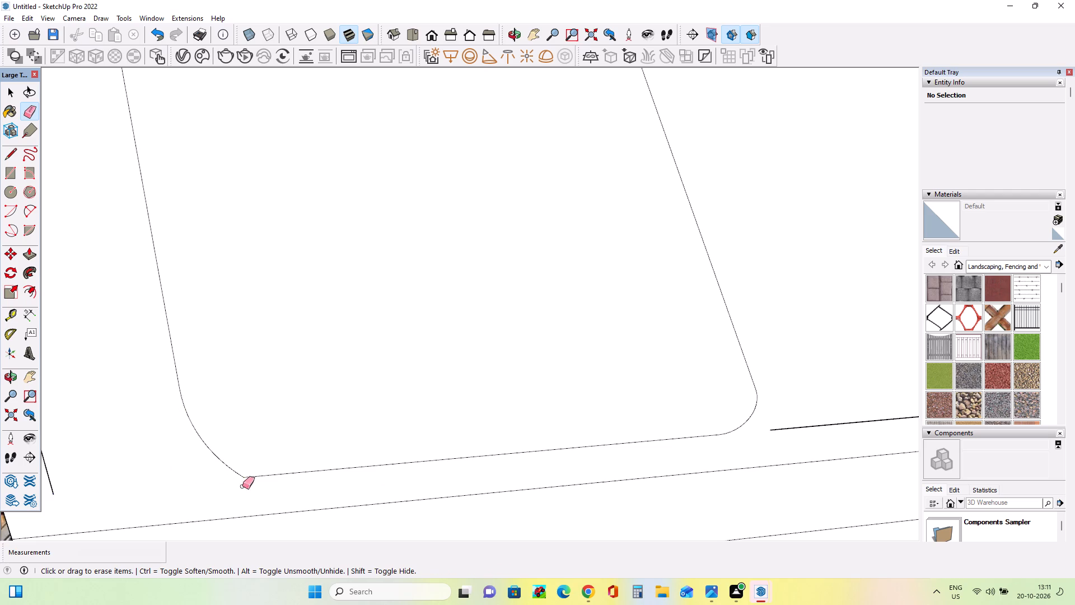
Erase the leftover bottom-edge segment between the small rounded opening and the larger slanted outline.
scroll(335, 474, down, 7)
scroll(338, 478, up, 1)
scroll(338, 478, down, 1)
scroll(338, 478, up, 1)
scroll(338, 478, down, 7)
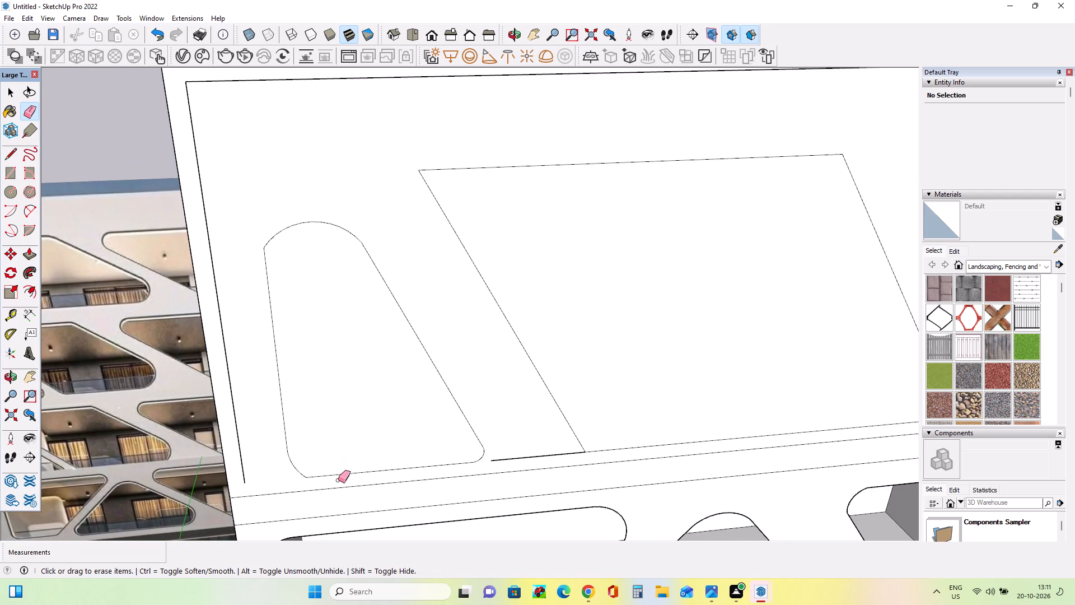
scroll(338, 480, down, 6)
middle_drag(423, 491, 402, 520)
click(436, 467)
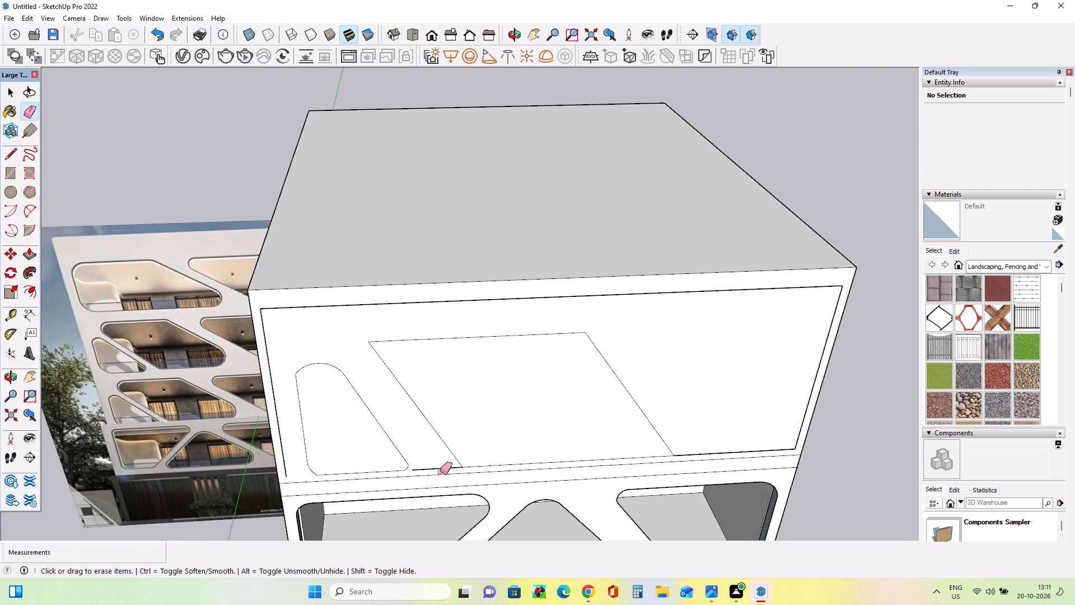
click(440, 469)
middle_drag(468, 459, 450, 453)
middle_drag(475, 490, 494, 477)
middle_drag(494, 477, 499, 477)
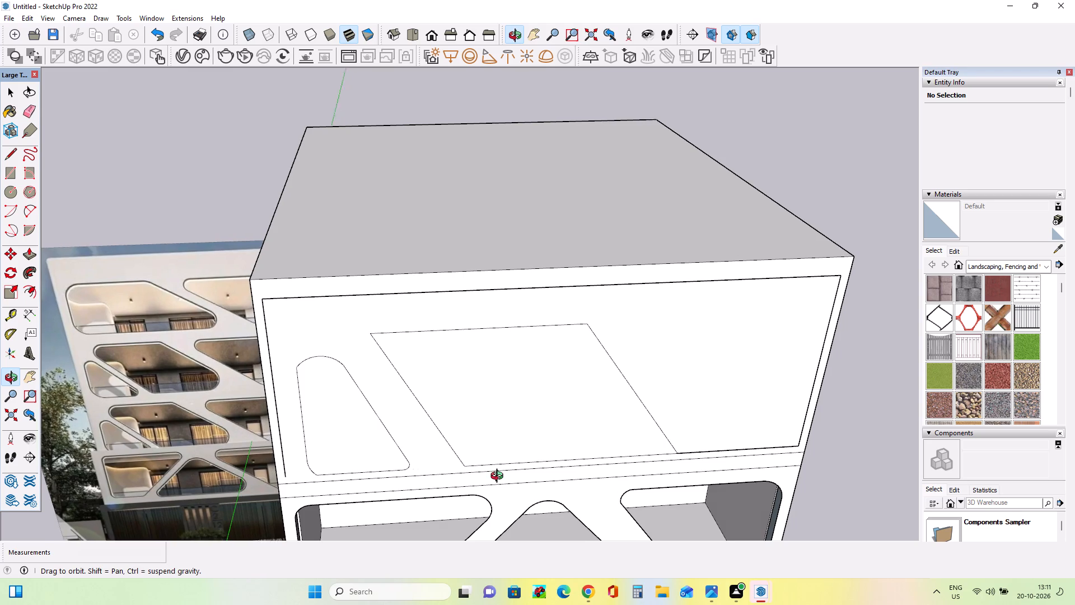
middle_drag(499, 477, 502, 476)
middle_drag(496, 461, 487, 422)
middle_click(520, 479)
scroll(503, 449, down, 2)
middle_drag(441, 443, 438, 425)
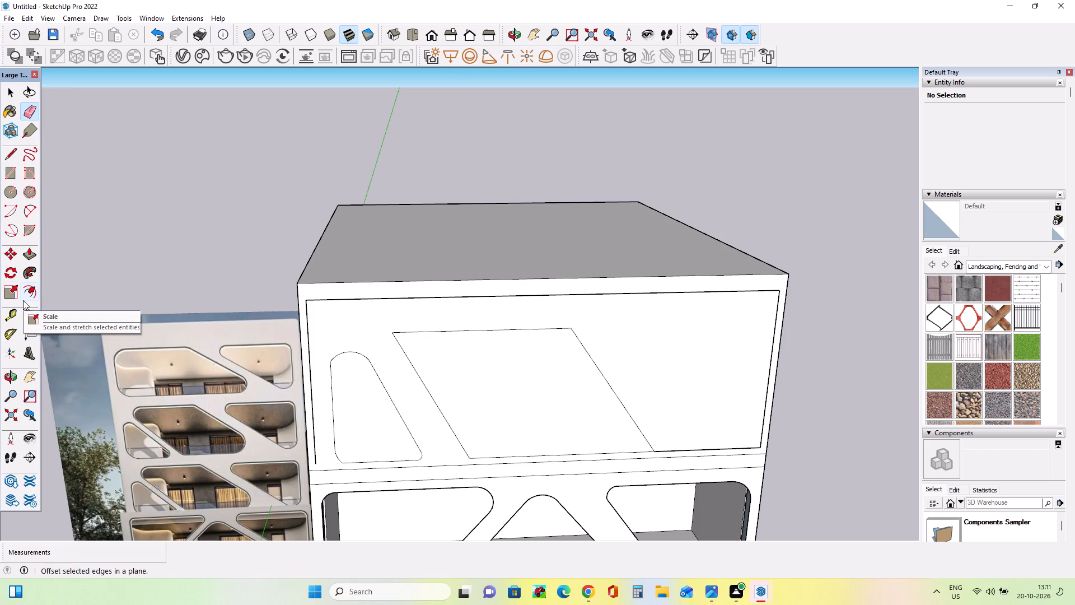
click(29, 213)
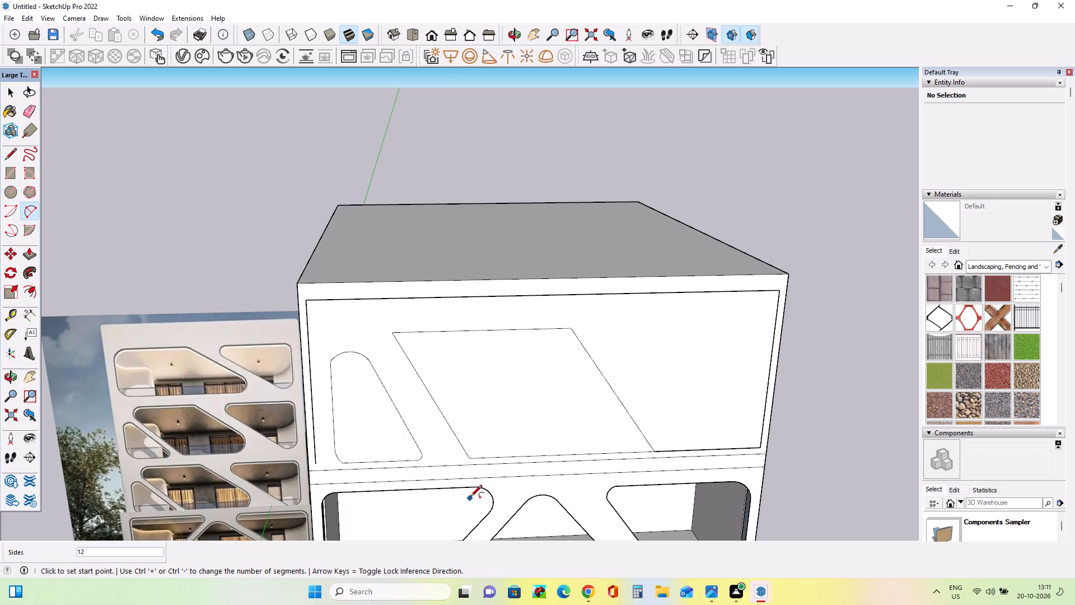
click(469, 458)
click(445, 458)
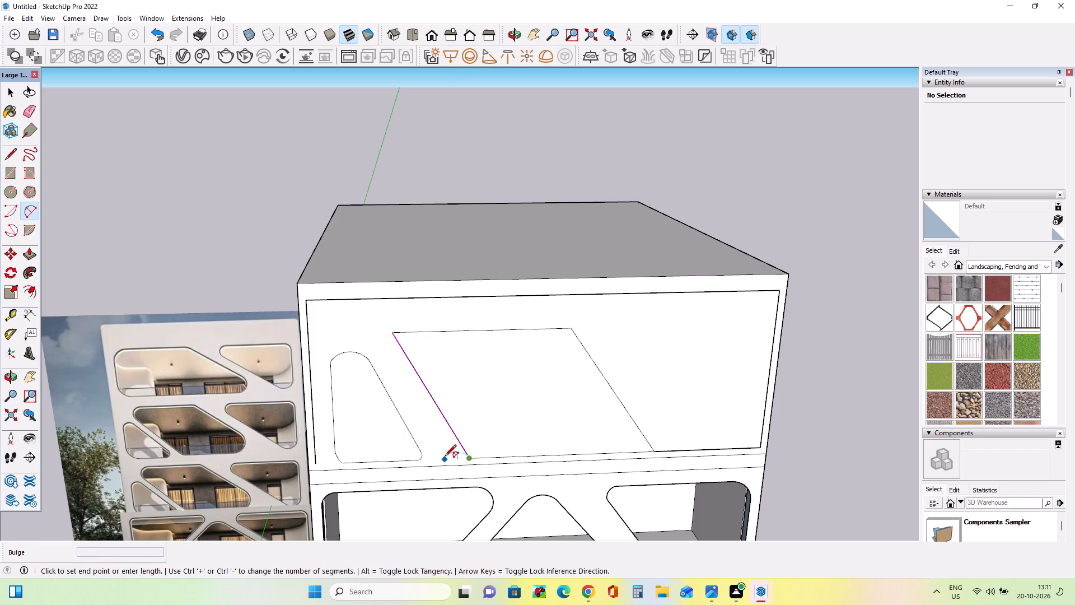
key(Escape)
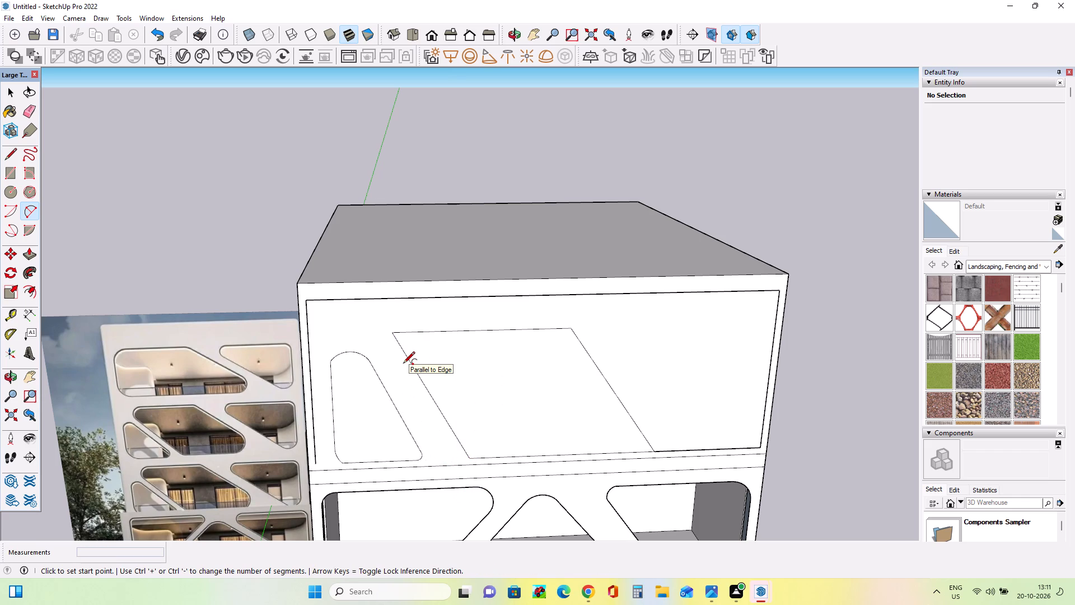
Extend the larger slanted outline toward the small rounded opening by about 3' 4", adding a parallel slanted side about 23' 4" long joined to the top corner.
click(10, 153)
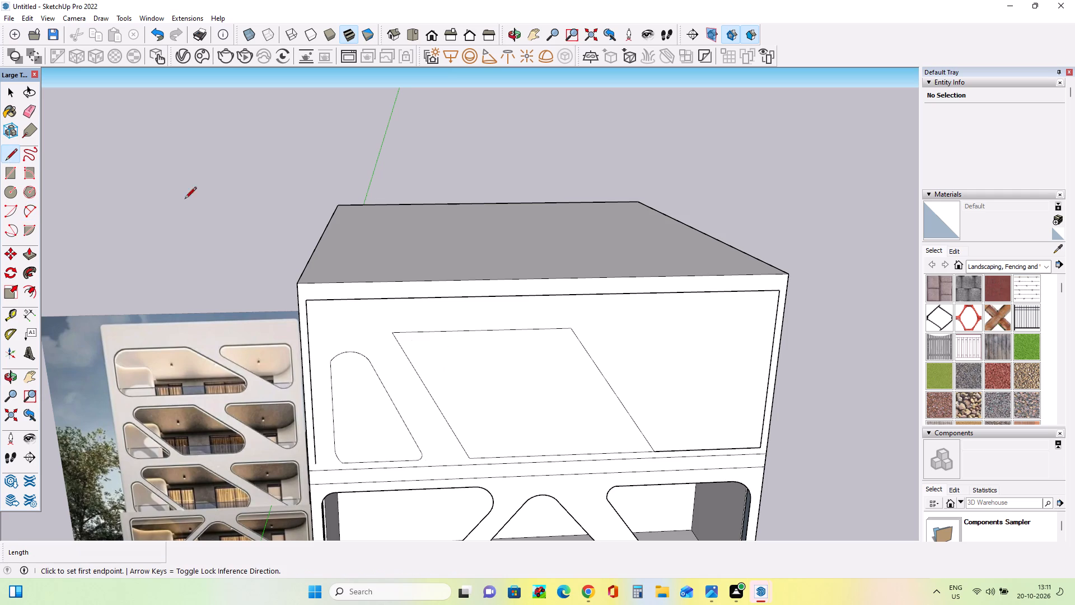
click(471, 458)
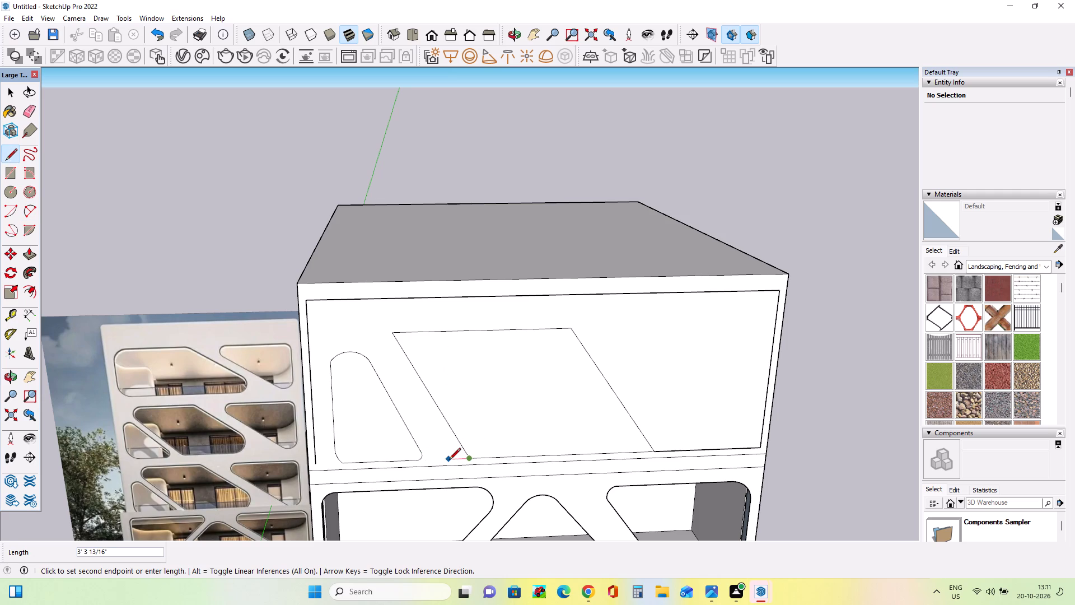
click(449, 460)
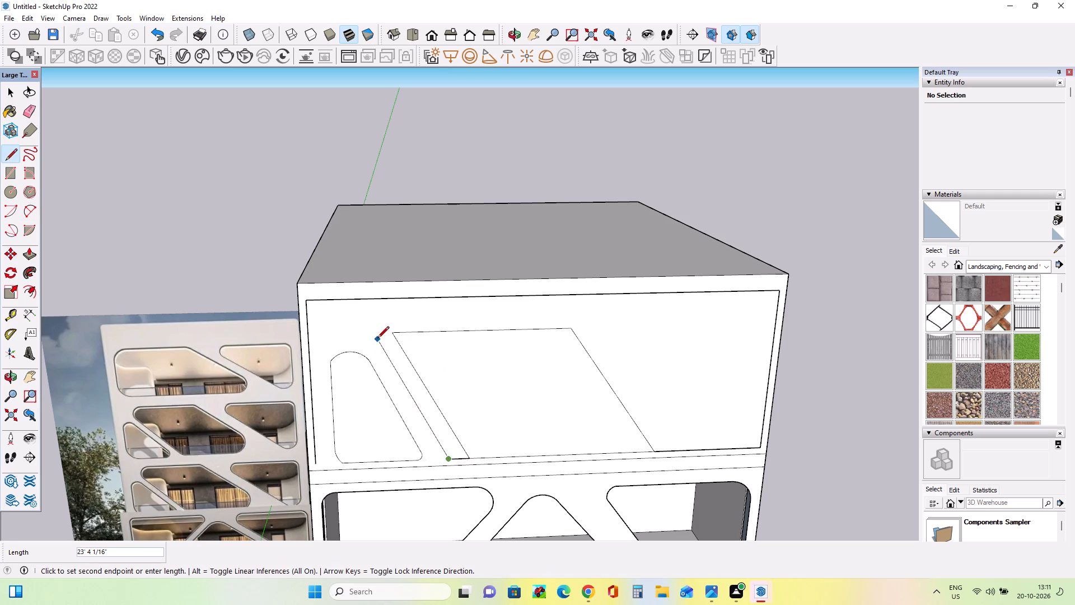
click(377, 336)
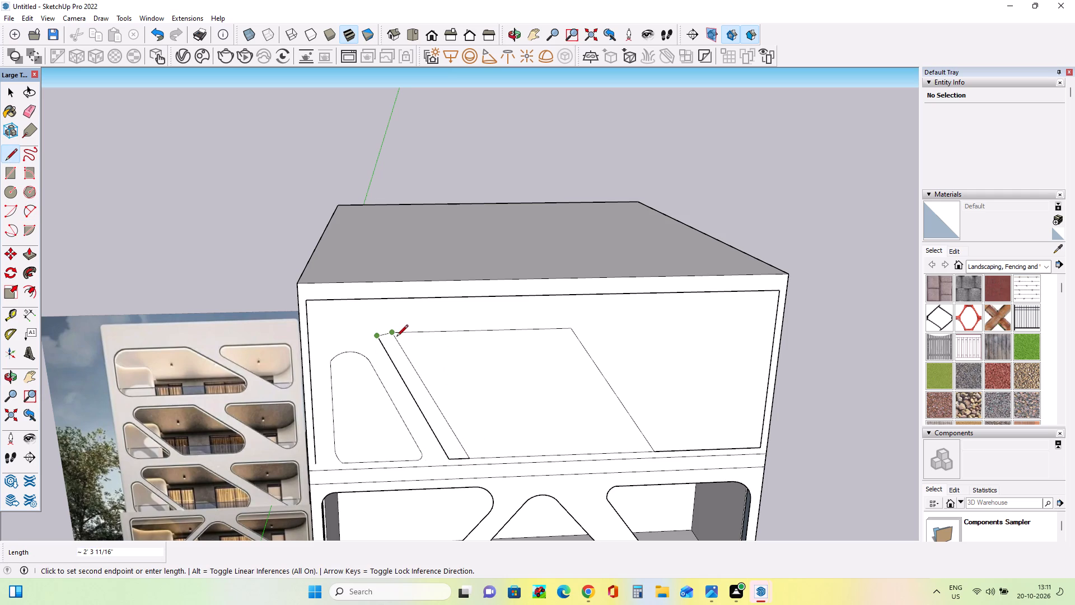
scroll(369, 335, up, 7)
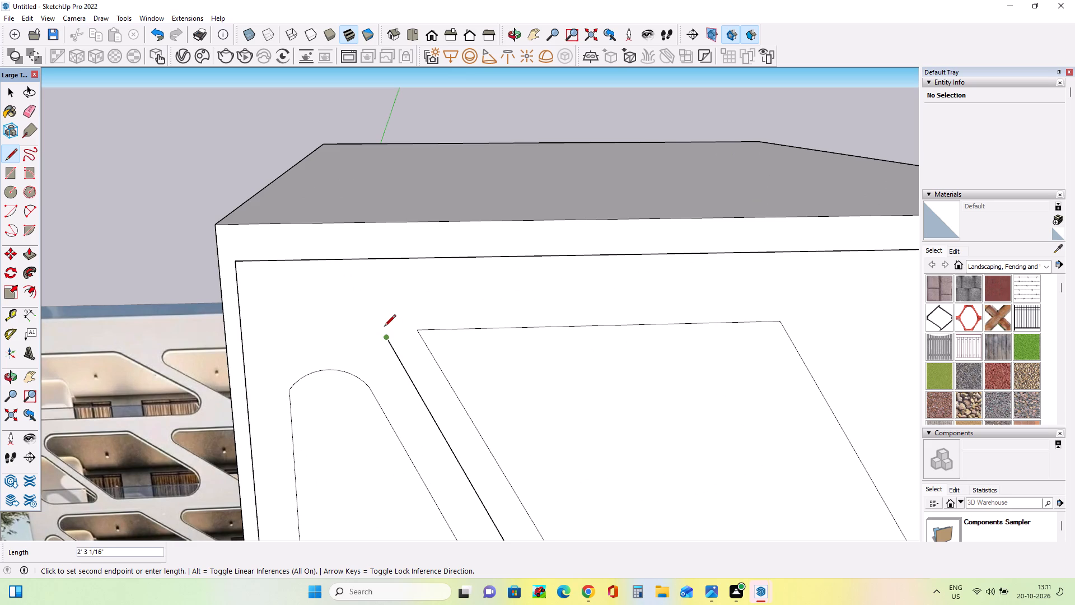
scroll(381, 329, up, 6)
drag(381, 333, 399, 239)
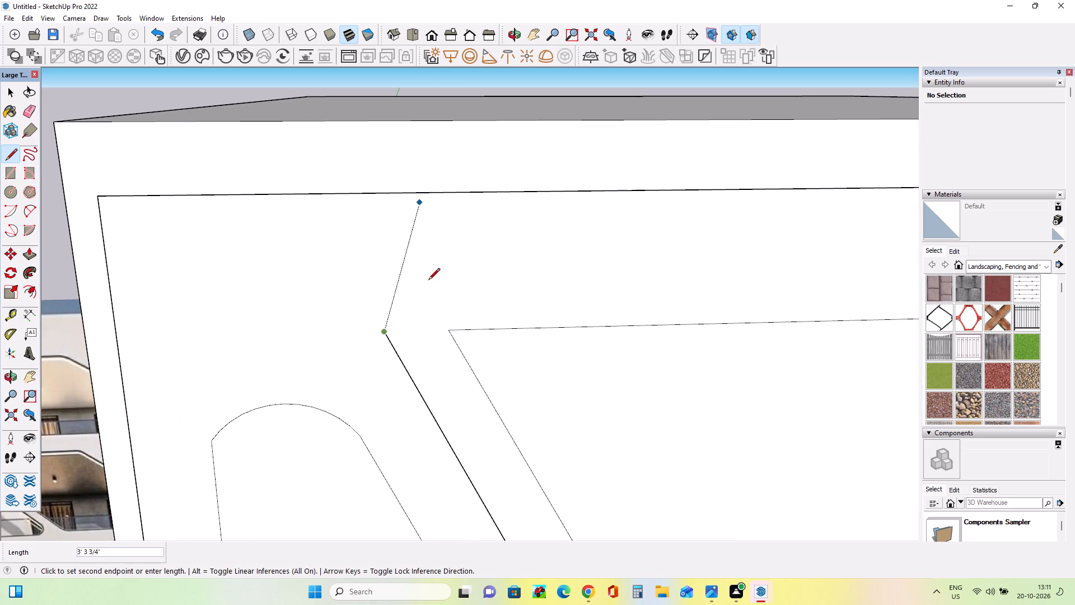
click(447, 331)
scroll(403, 318, down, 8)
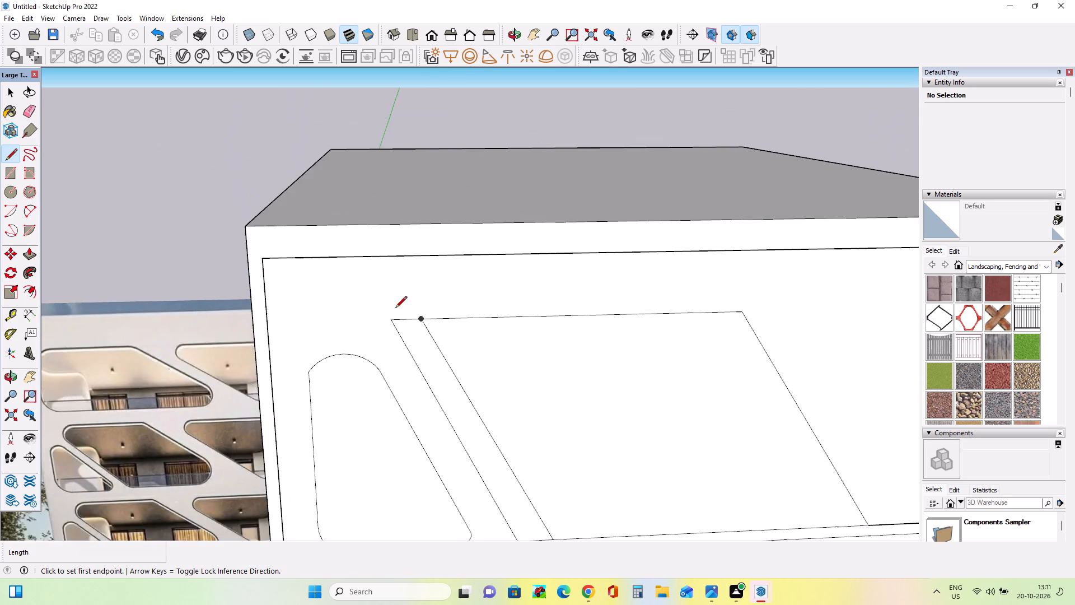
scroll(395, 309, down, 9)
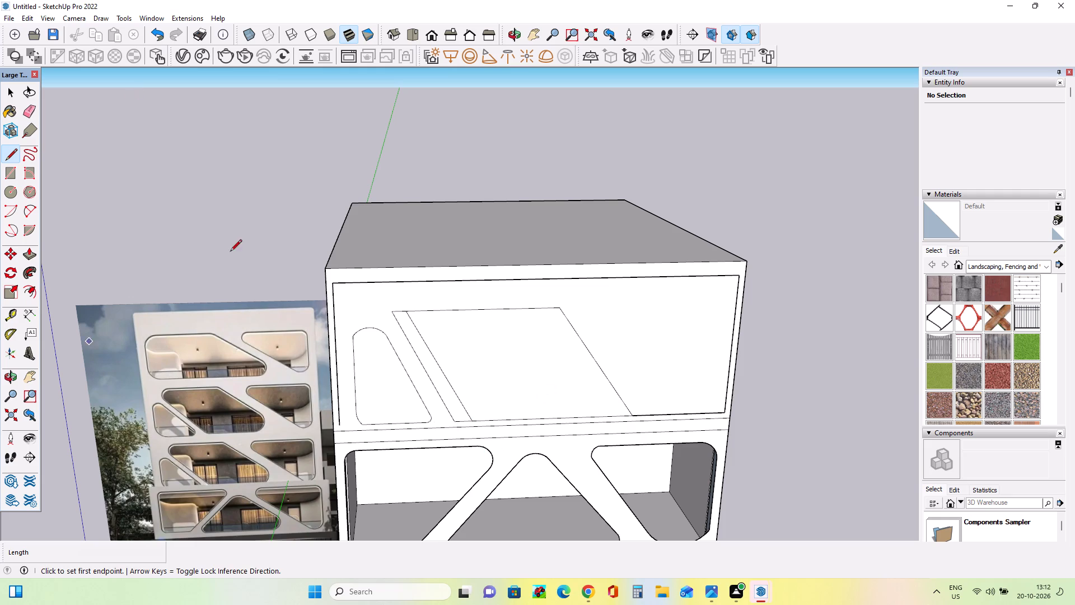
Erase the larger outline's original slanted line just inside the new parallel side.
click(22, 109)
drag(434, 357, 440, 357)
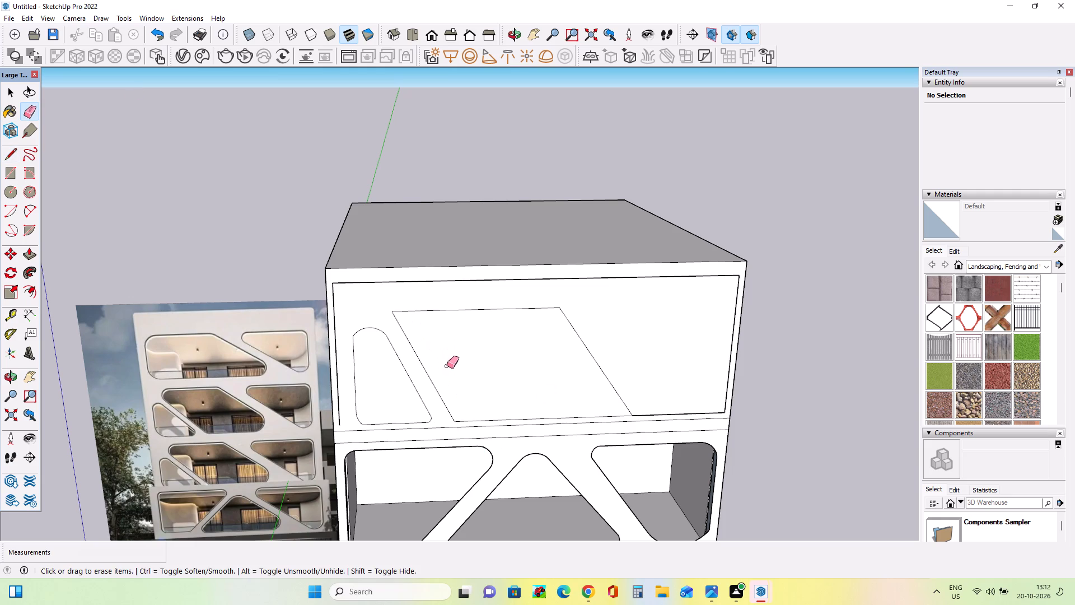
Draw an arc with a bulge of about 9 1/2" rounding the larger outline's top corner nearest the small rounded opening.
middle_drag(450, 376, 457, 394)
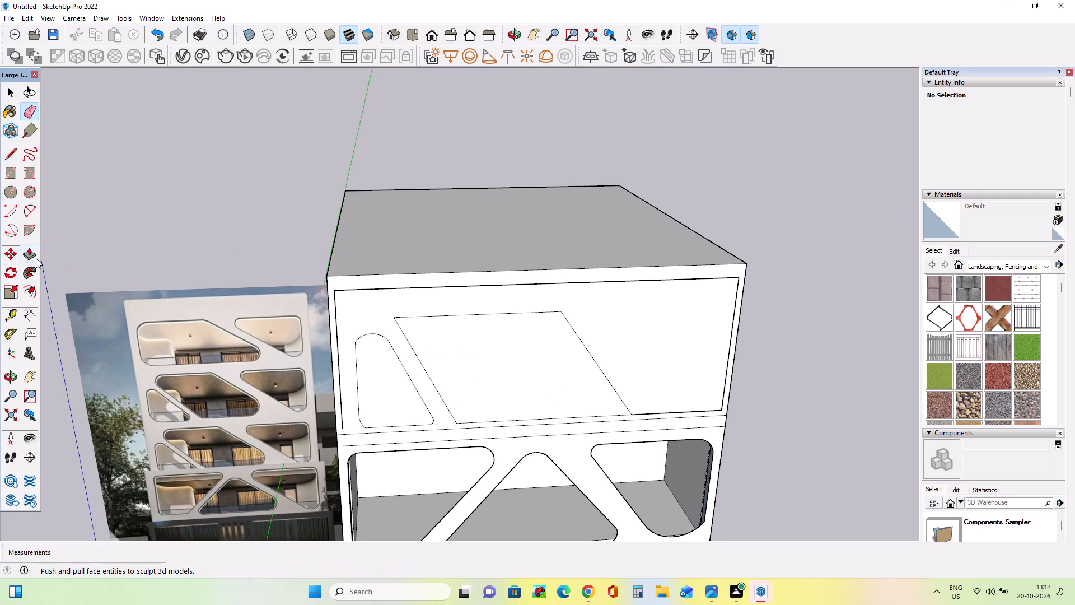
click(27, 207)
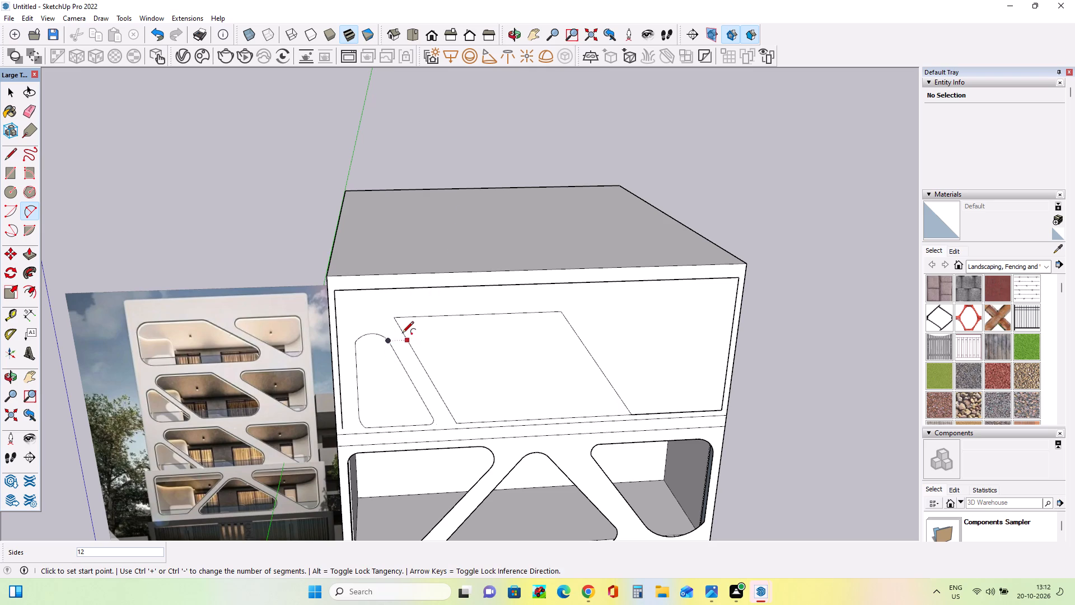
drag(404, 330, 402, 315)
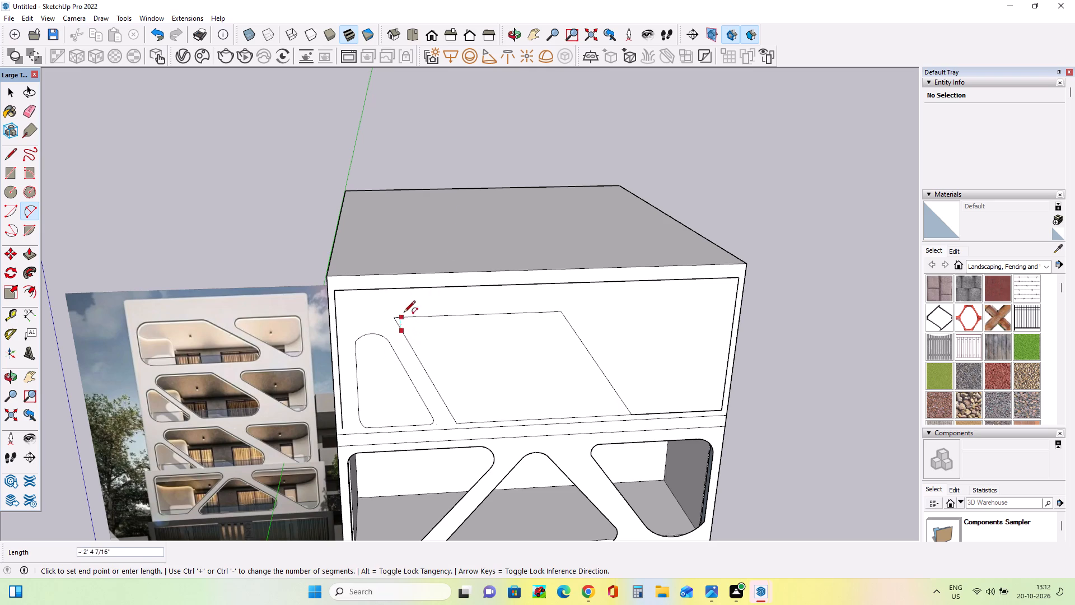
scroll(436, 343, up, 4)
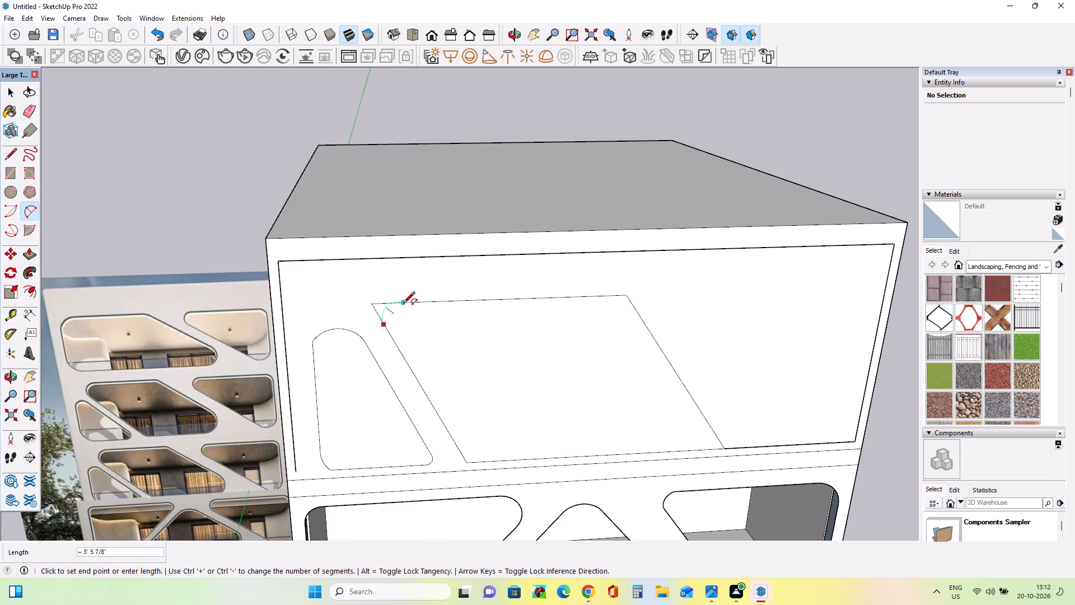
click(408, 299)
scroll(391, 308, up, 4)
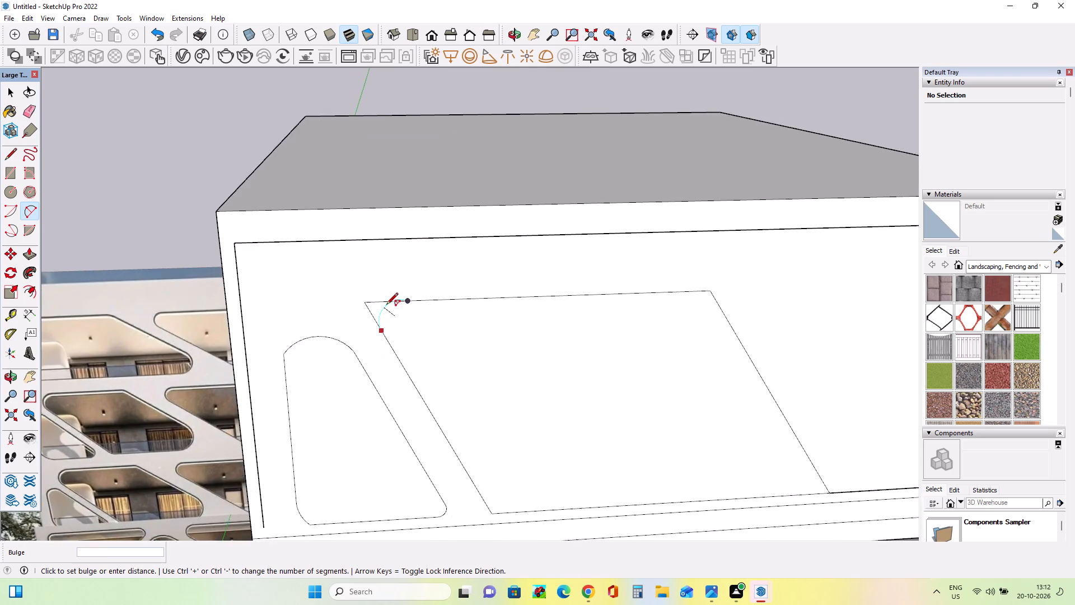
scroll(386, 305, up, 4)
click(389, 314)
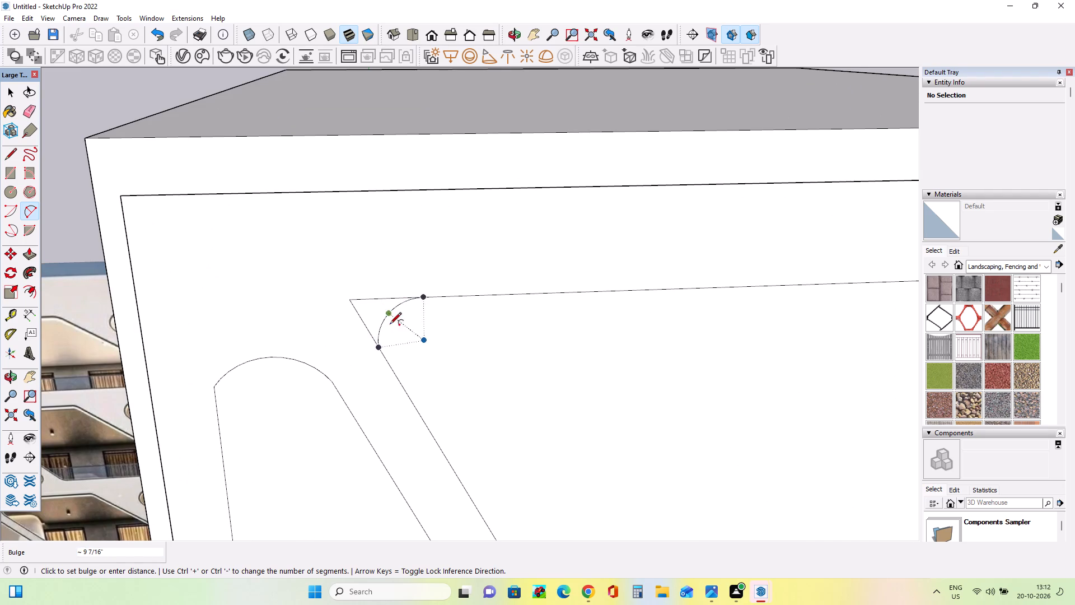
Draw an arc with a bulge of about 1' 11" between the larger outline's far slanted side and its bottom edge.
scroll(395, 367, down, 17)
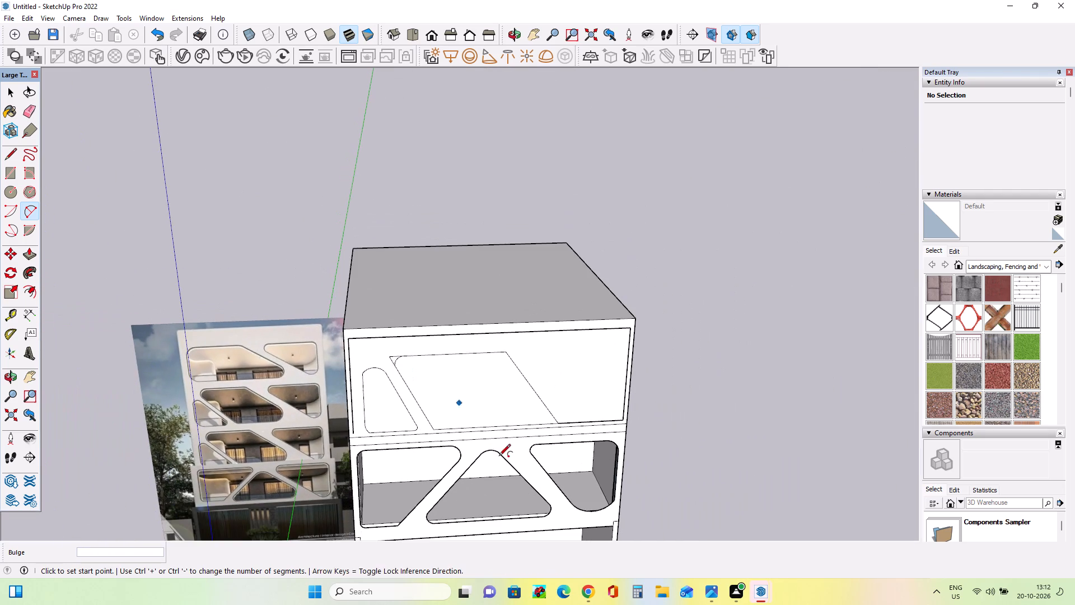
scroll(493, 473, up, 4)
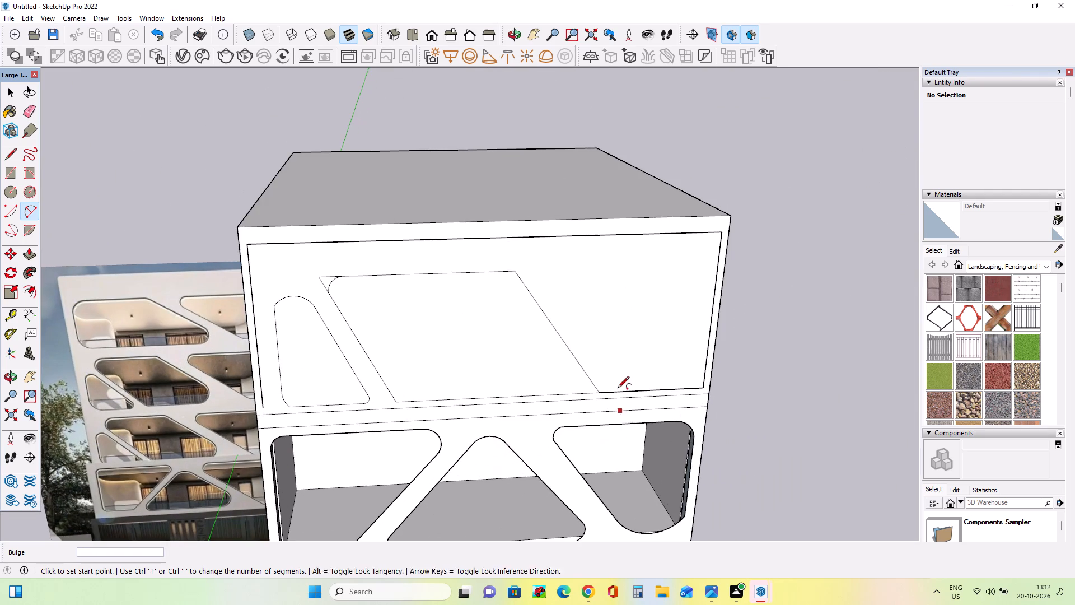
click(578, 366)
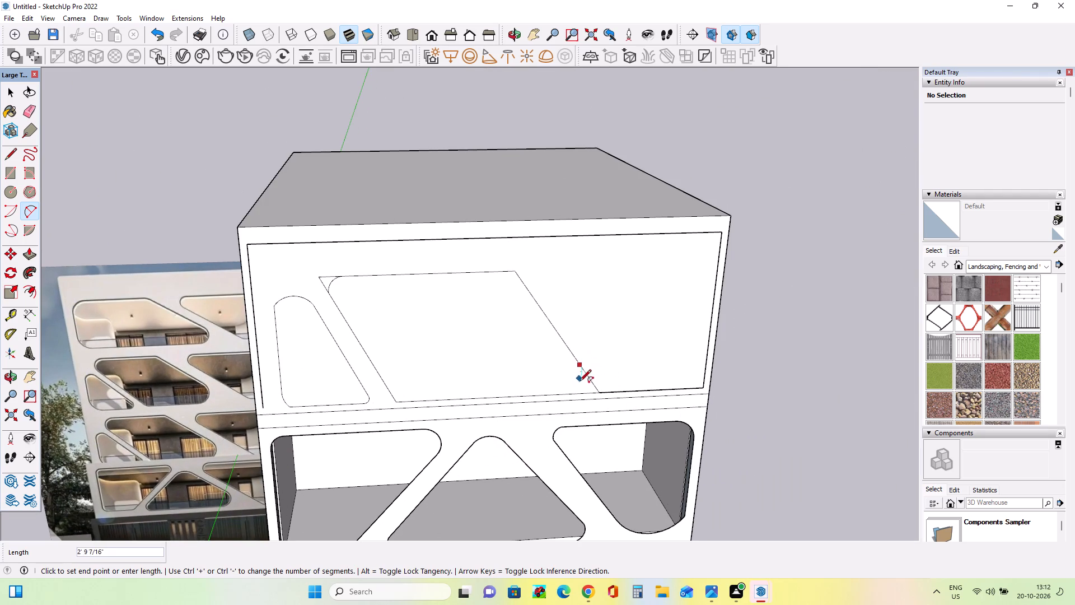
scroll(569, 392, up, 8)
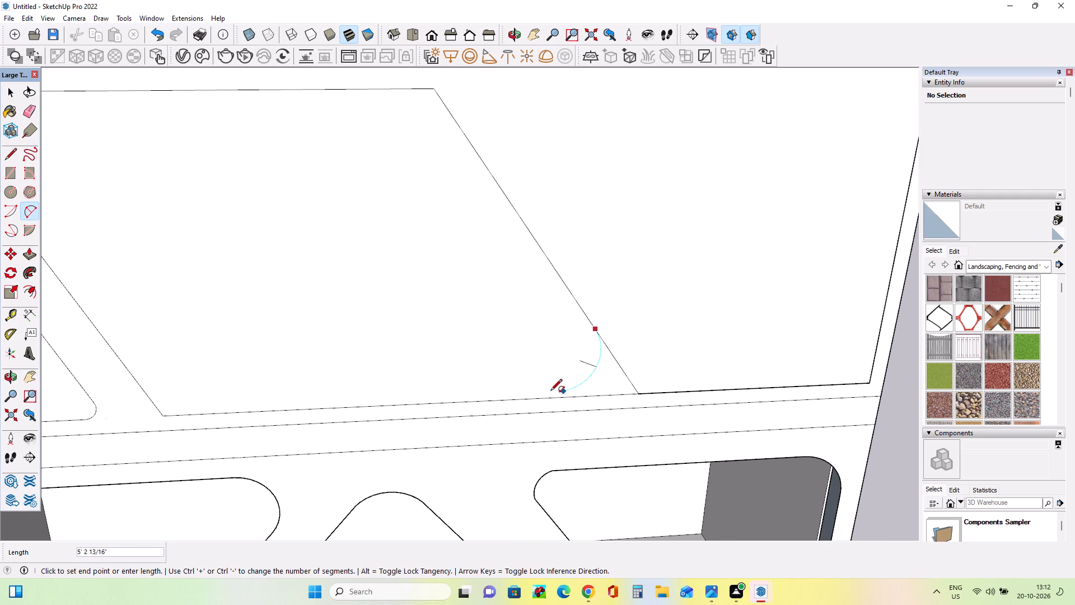
click(565, 398)
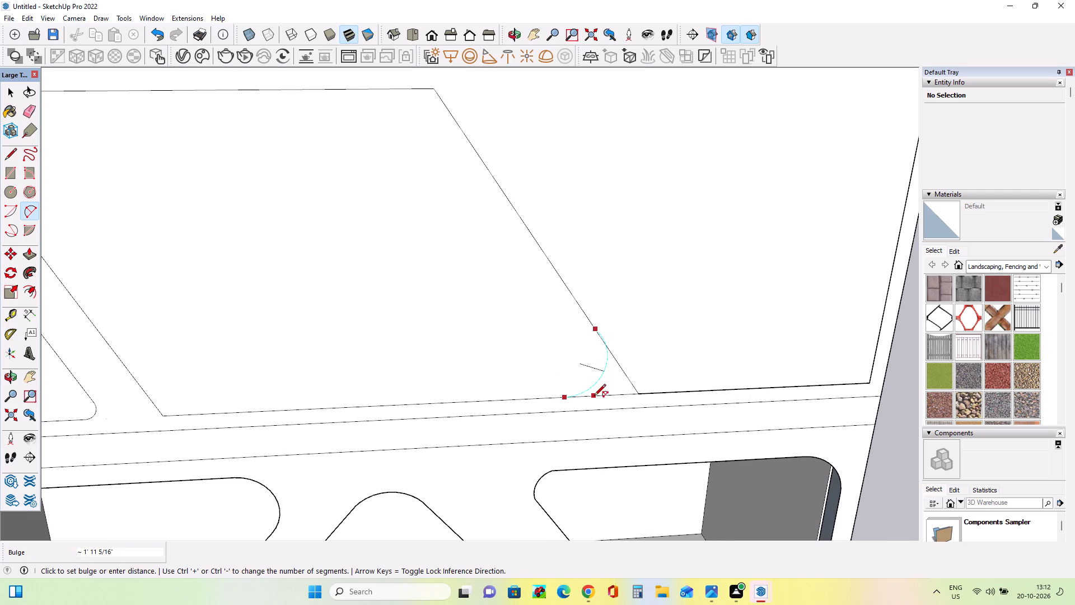
click(594, 397)
Erase the short line piece behind the lower corner arc and the slanted line's leftover end below it.
scroll(604, 408, down, 4)
scroll(579, 379, up, 10)
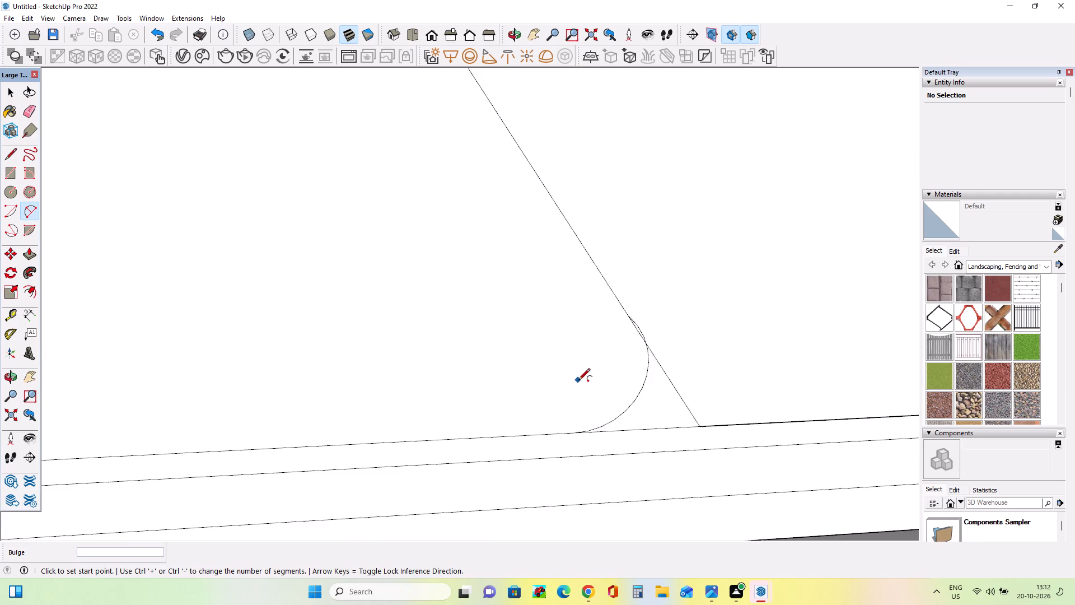
scroll(578, 381, up, 3)
click(26, 115)
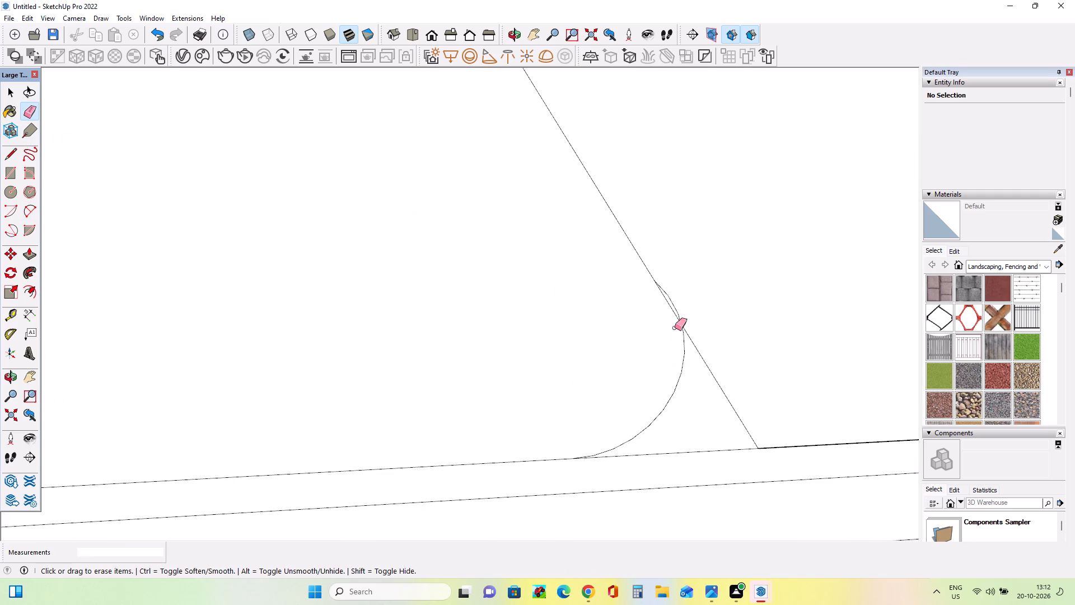
click(666, 300)
drag(703, 343, 702, 365)
drag(702, 365, 702, 376)
Erase the leftover line ends outside the arc at the larger outline's top corner beside the small opening.
scroll(709, 381, down, 11)
scroll(707, 384, up, 1)
scroll(707, 384, down, 9)
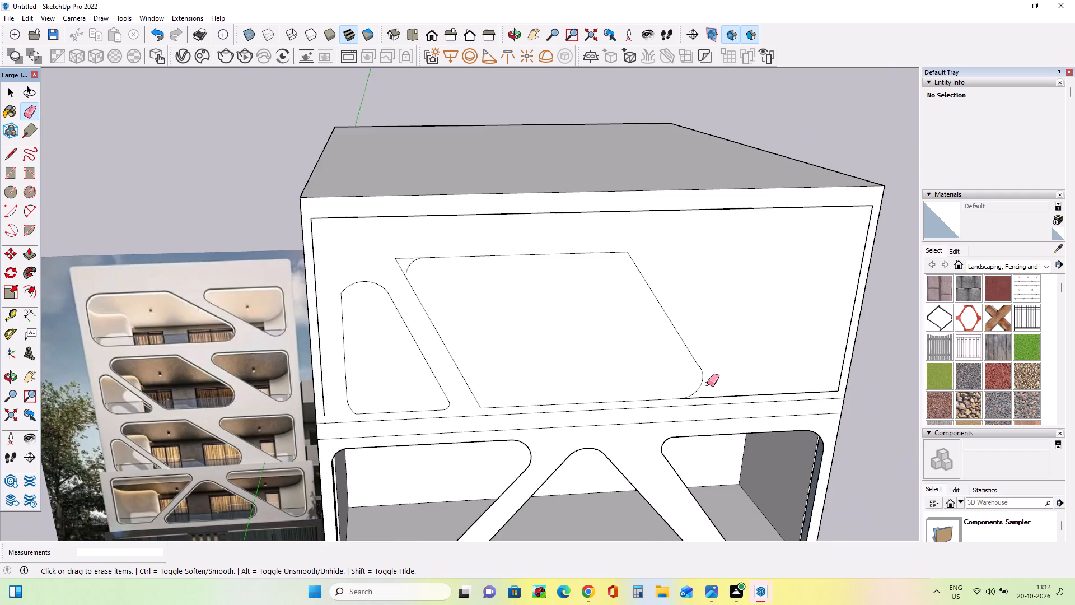
scroll(707, 384, down, 3)
middle_drag(690, 417, 646, 434)
scroll(497, 317, up, 4)
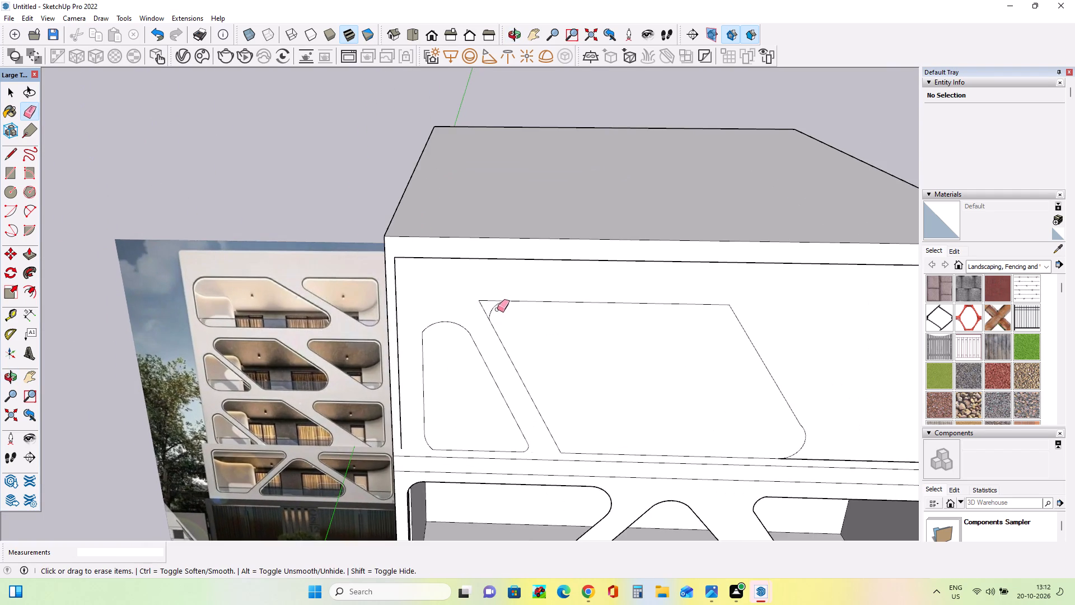
scroll(495, 306, up, 1)
drag(489, 299, 483, 313)
drag(482, 294, 478, 304)
Examine the reference image's slanted balcony openings and compare them with the outlines on the upper storey.
scroll(448, 325, down, 8)
middle_drag(557, 404, 563, 387)
scroll(557, 383, up, 3)
scroll(280, 403, up, 2)
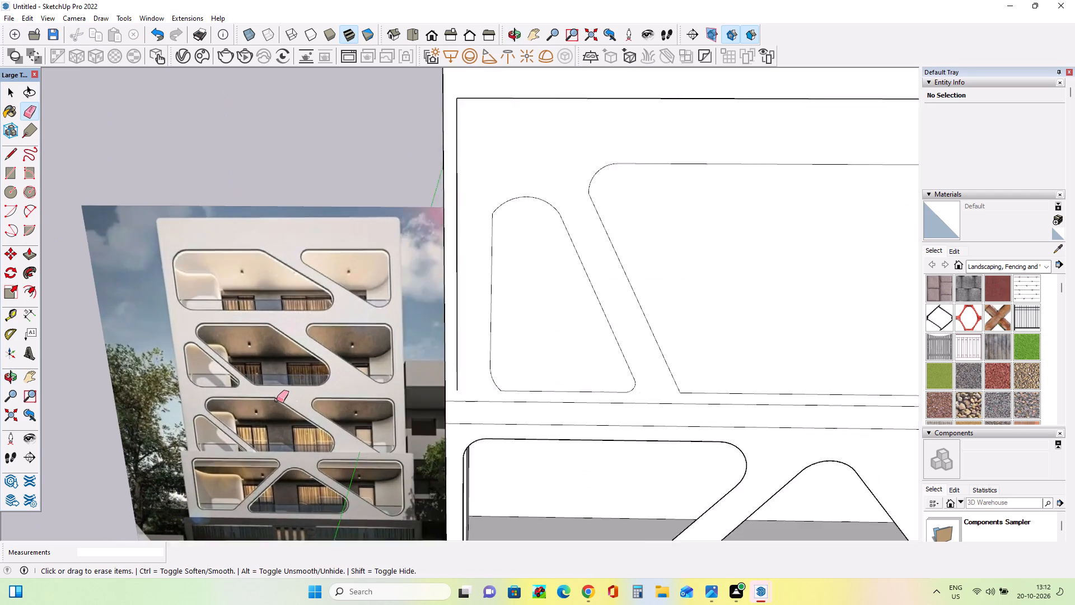
scroll(277, 400, up, 9)
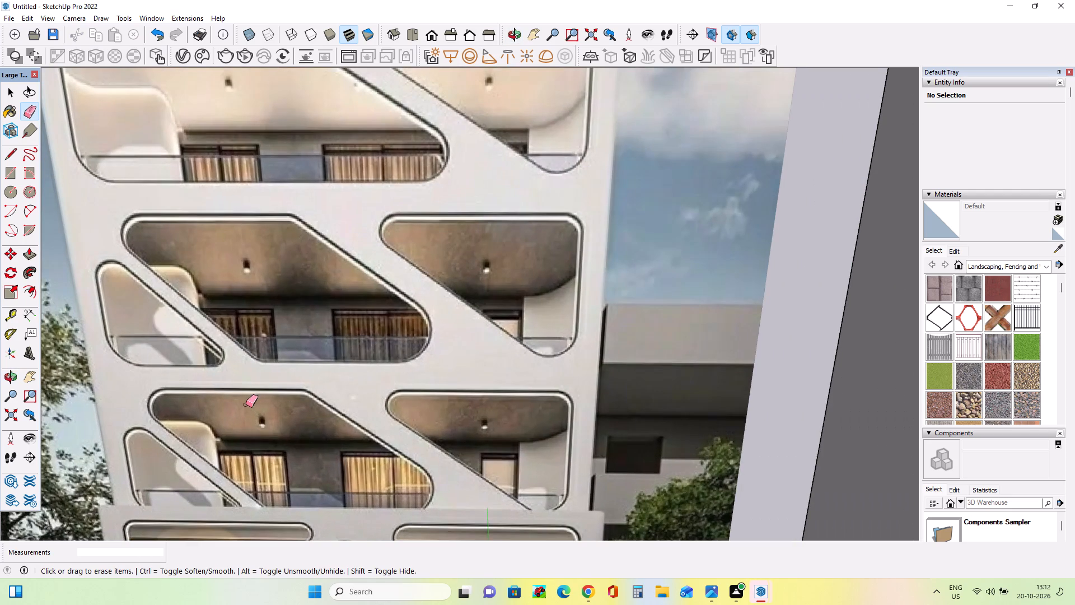
scroll(246, 404, down, 15)
middle_drag(412, 450, 428, 438)
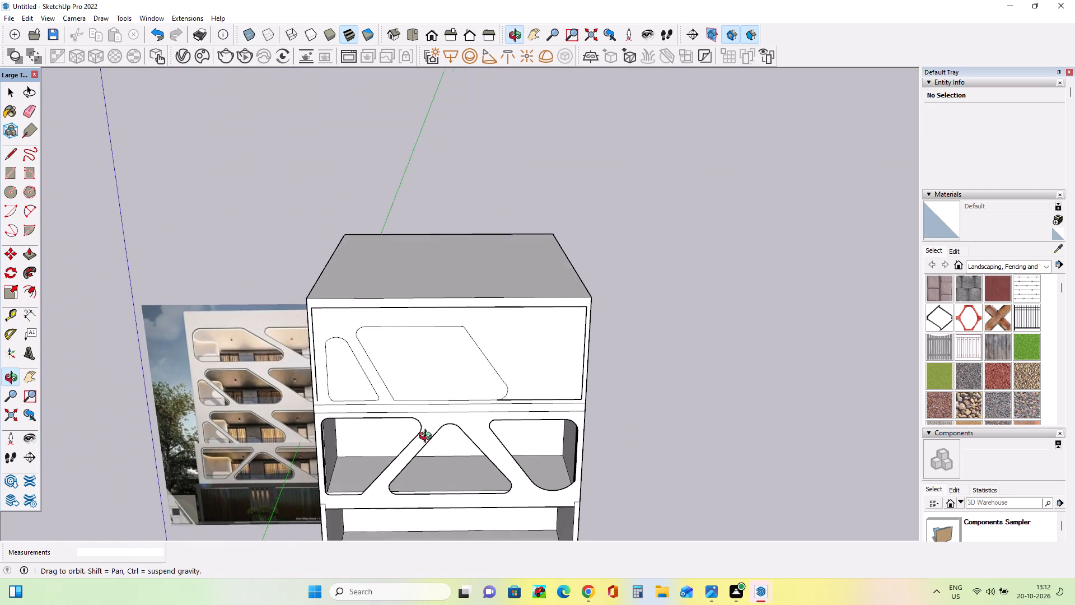
middle_drag(428, 438, 428, 437)
middle_drag(507, 413, 508, 428)
middle_drag(533, 389, 534, 378)
scroll(522, 390, up, 2)
middle_drag(526, 396, 550, 393)
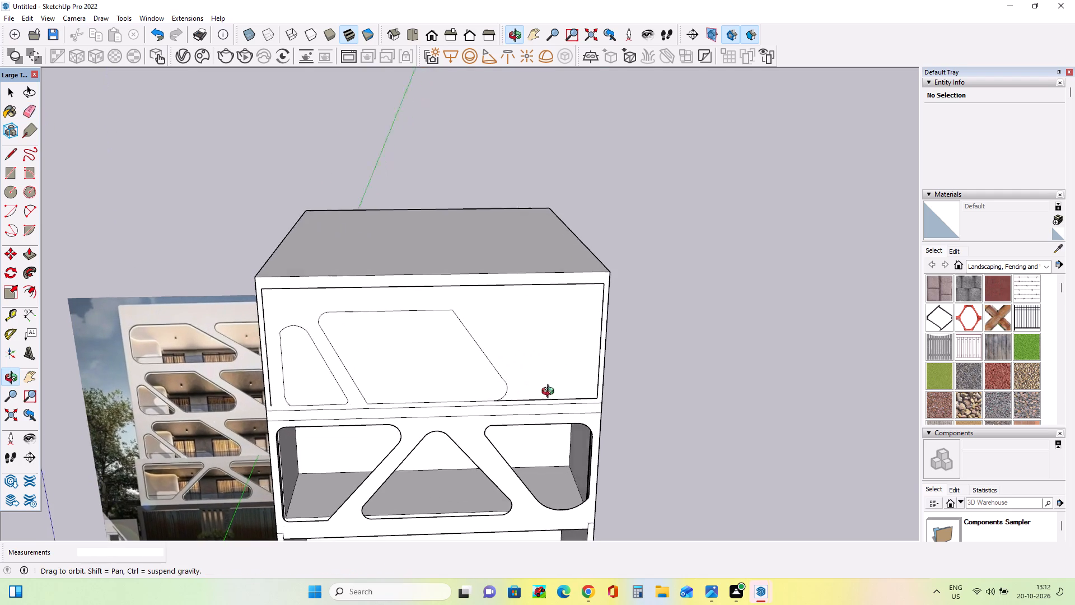
middle_drag(550, 393, 565, 386)
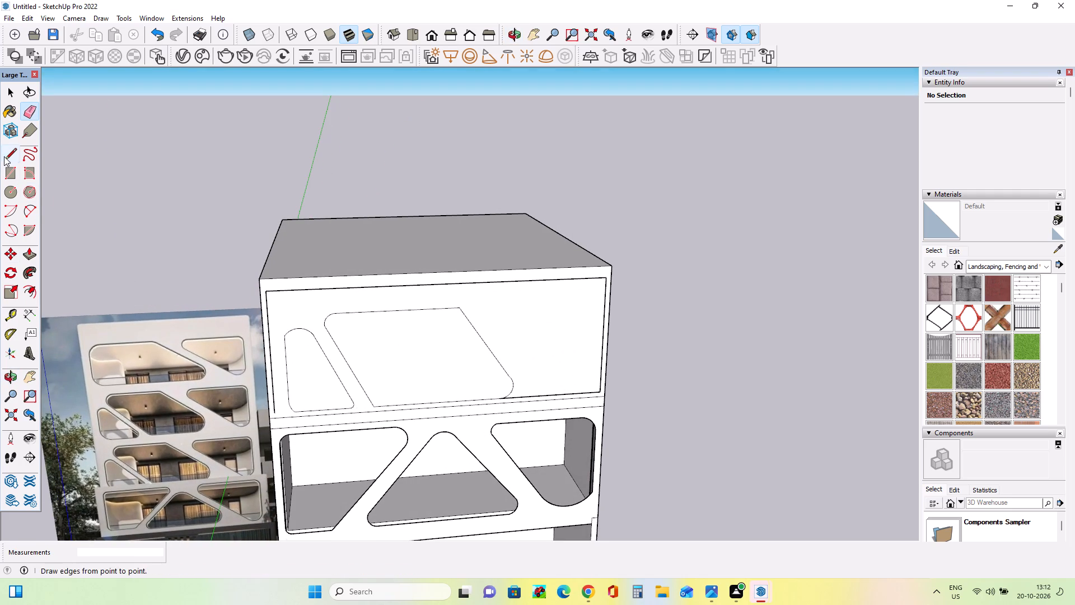
Start the Line tool to continue outlining the upper storey's openings.
click(4, 156)
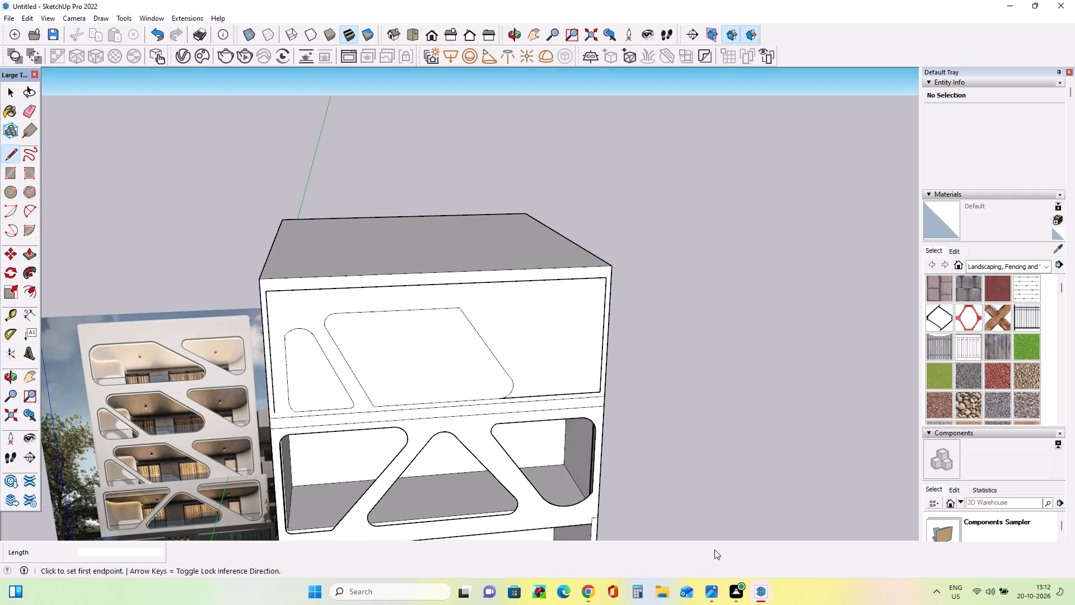
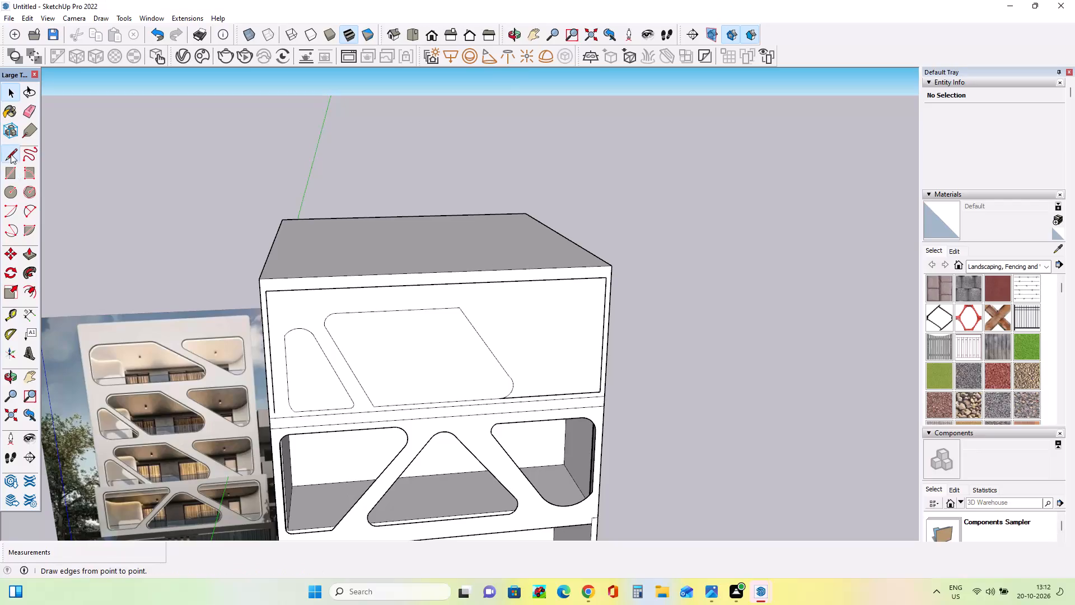
Outline the third opening with a slanted line about 27' 9" long, an 8' 4" diagonal across its lower corner, and a 22' 2" top line.
click(501, 319)
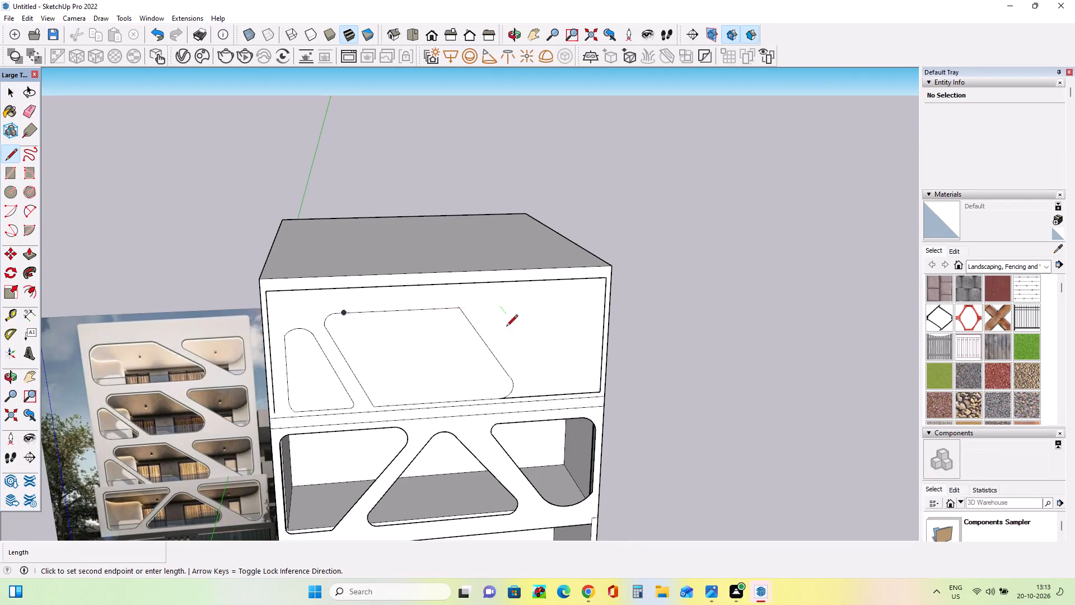
click(573, 393)
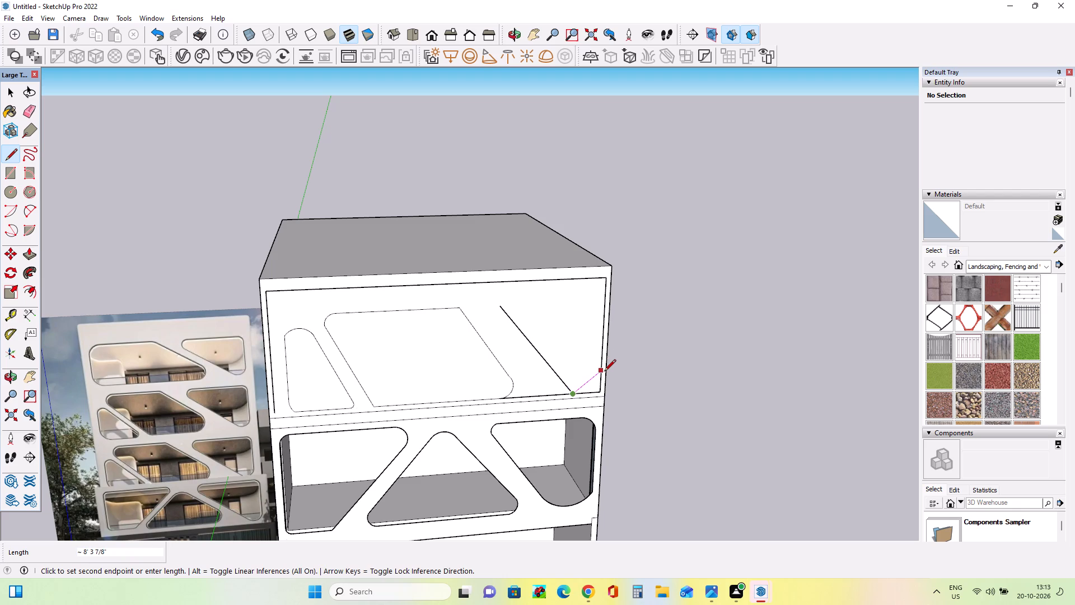
click(604, 372)
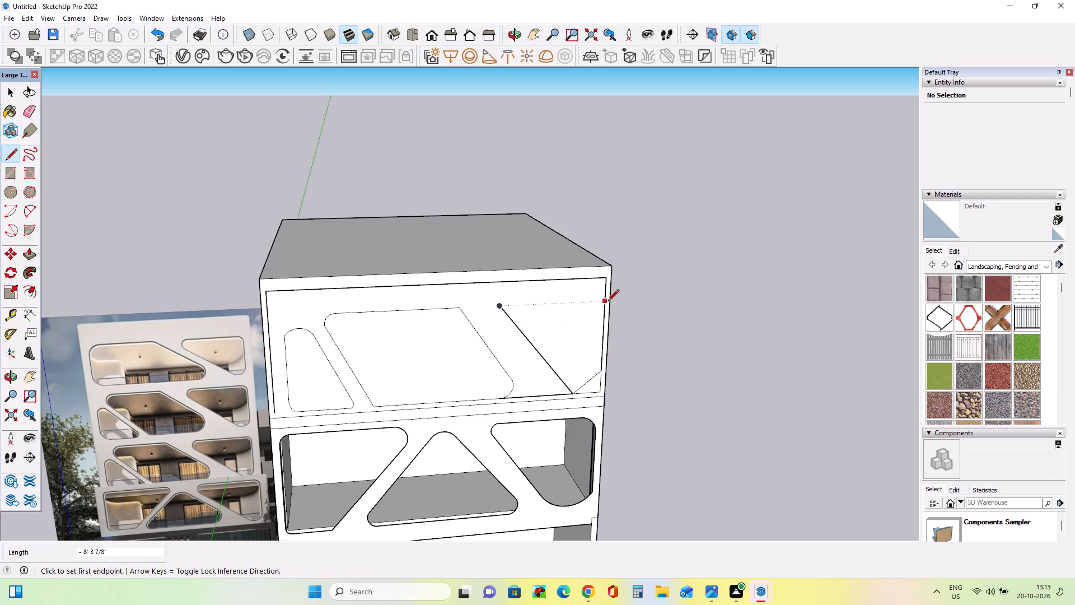
click(607, 297)
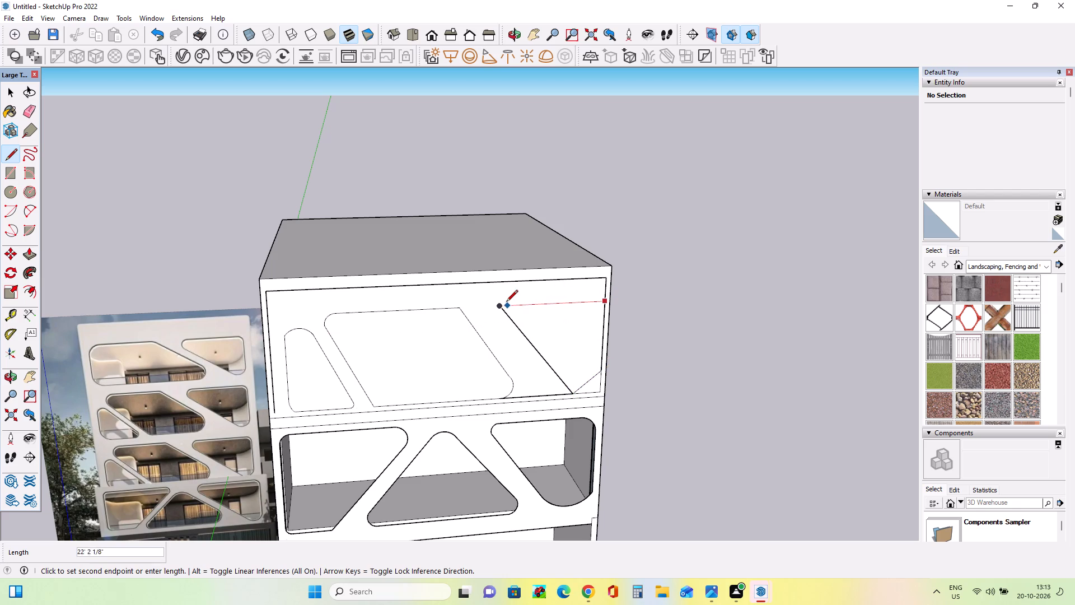
click(506, 302)
key(space)
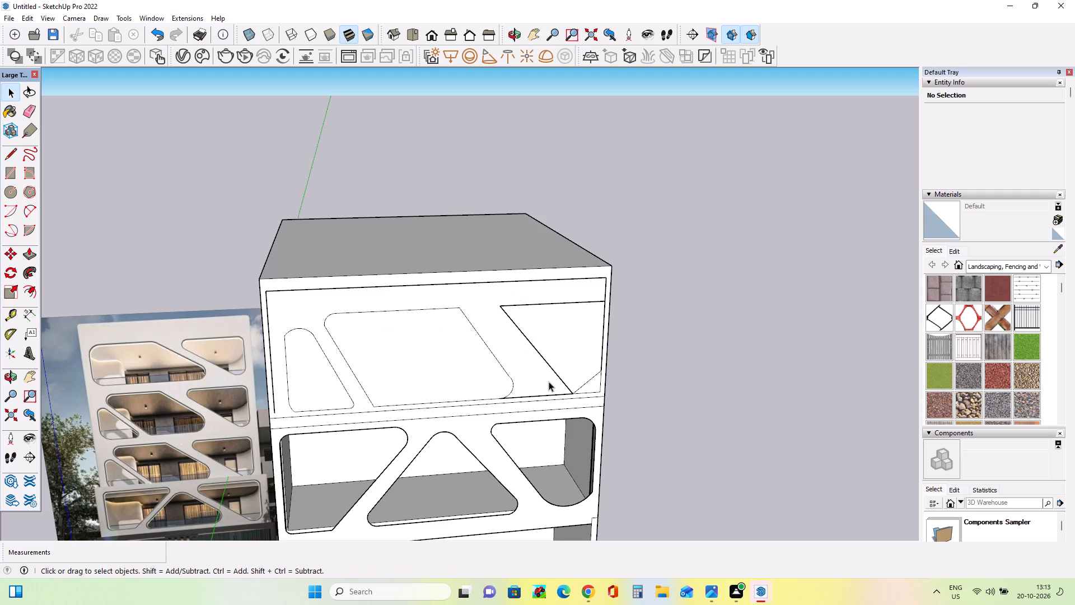
Draw an arc with a bulge of about 1' 3" over the diagonal at the third opening's lower outer corner.
click(34, 204)
scroll(578, 390, up, 3)
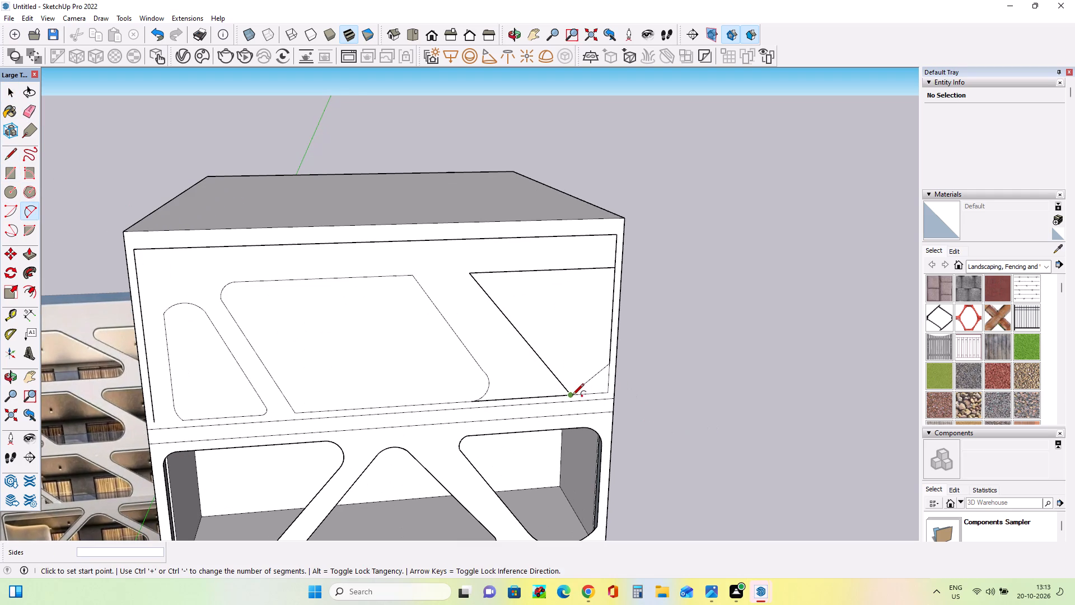
click(572, 396)
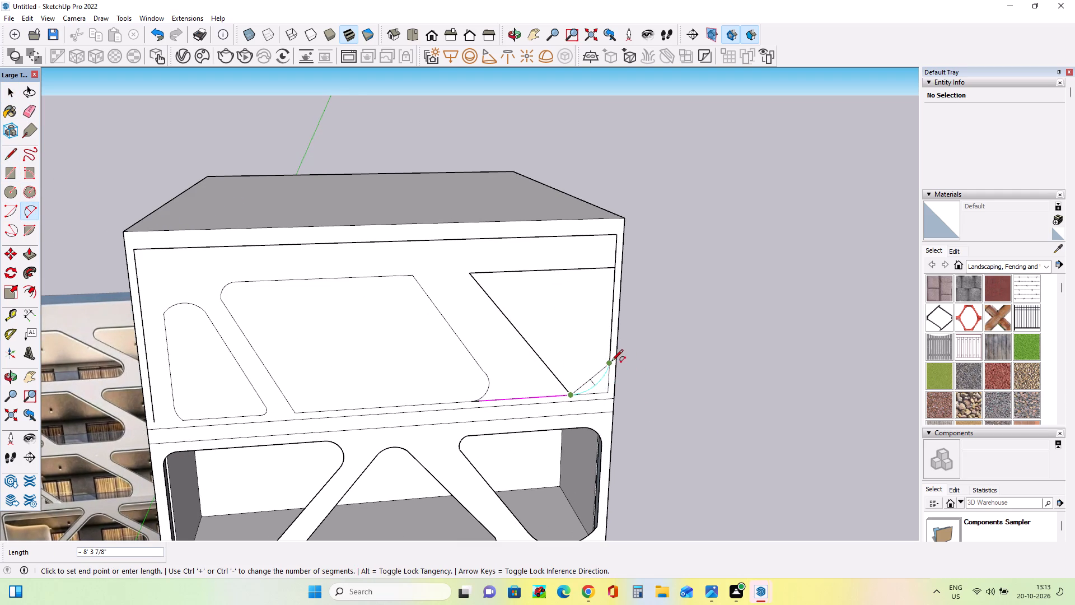
click(610, 361)
scroll(601, 375, up, 10)
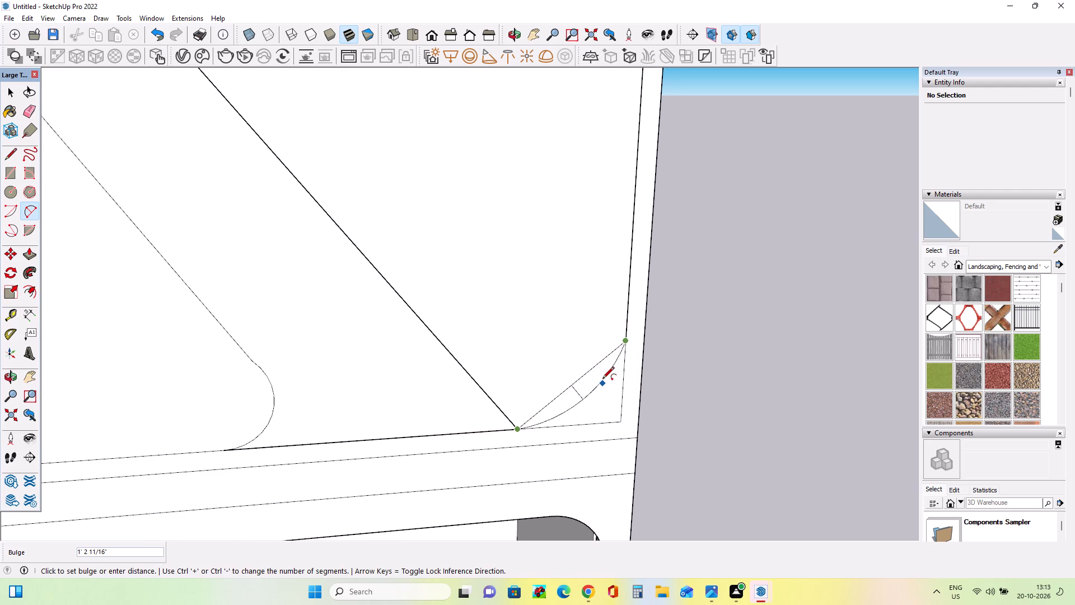
click(602, 379)
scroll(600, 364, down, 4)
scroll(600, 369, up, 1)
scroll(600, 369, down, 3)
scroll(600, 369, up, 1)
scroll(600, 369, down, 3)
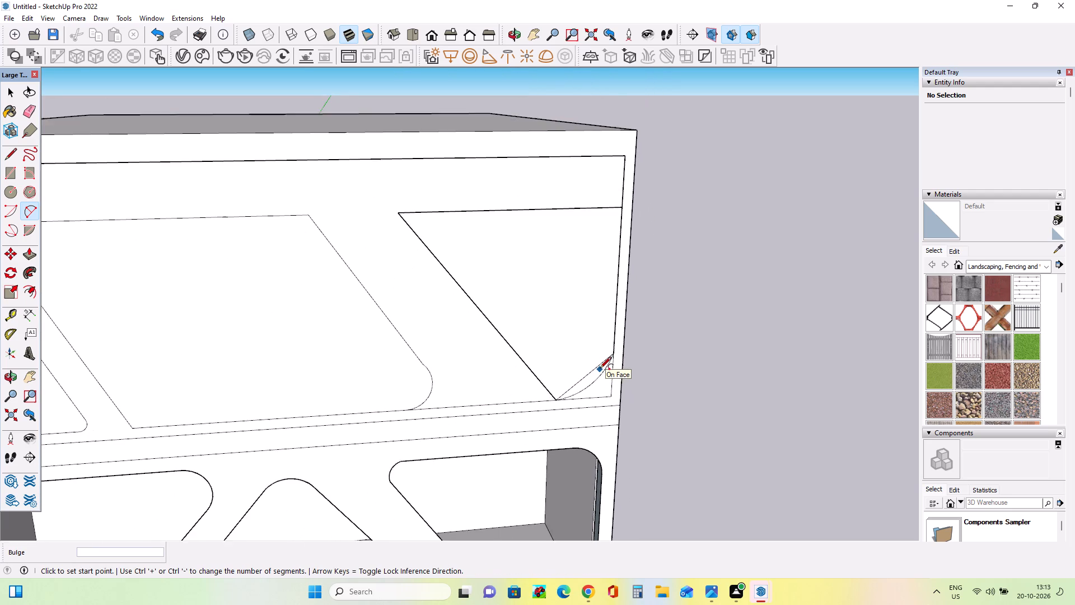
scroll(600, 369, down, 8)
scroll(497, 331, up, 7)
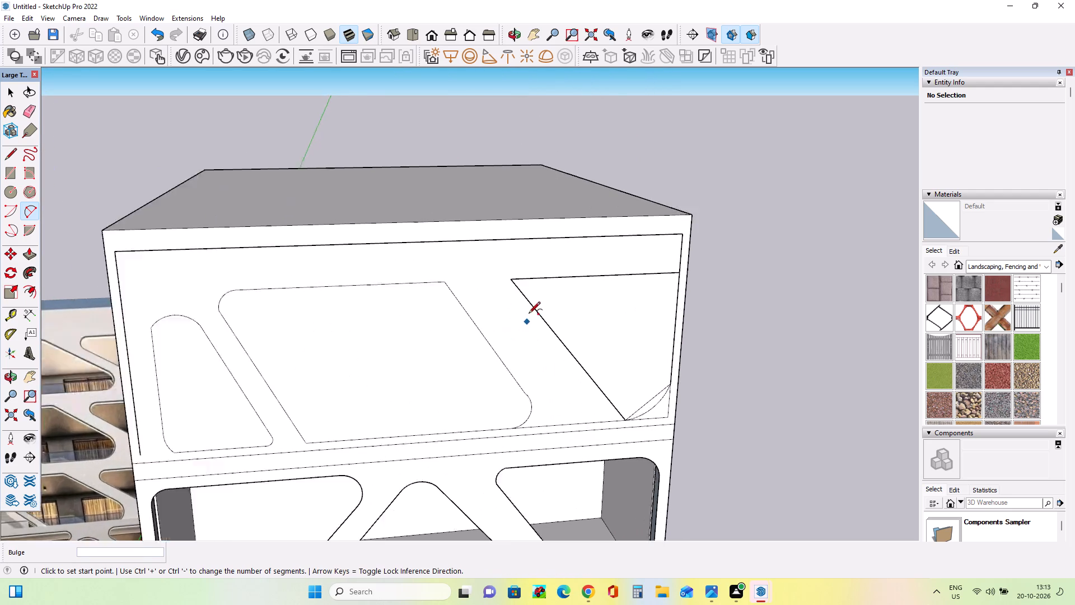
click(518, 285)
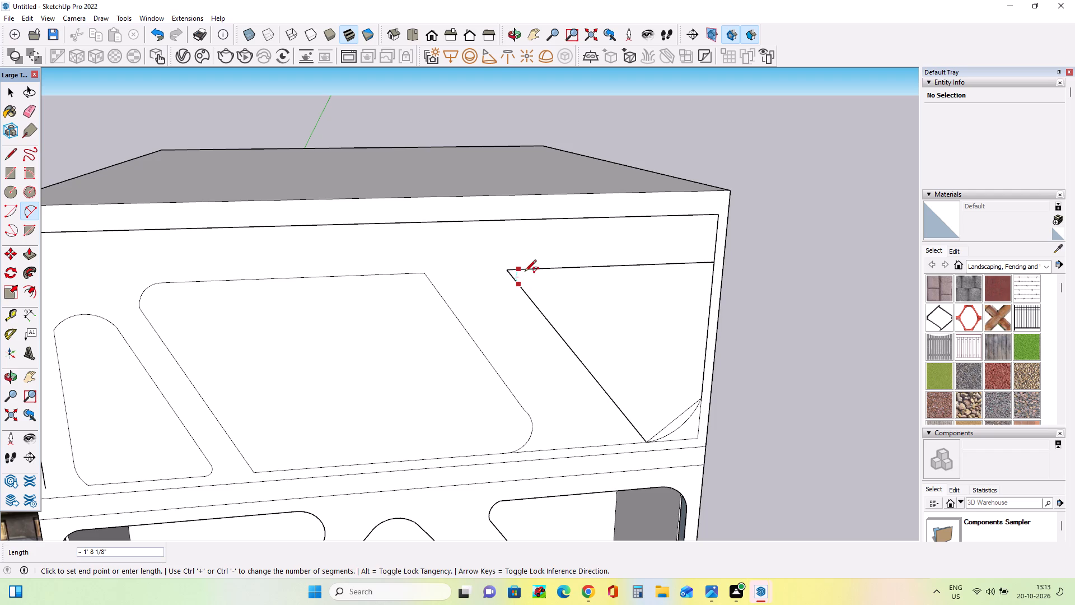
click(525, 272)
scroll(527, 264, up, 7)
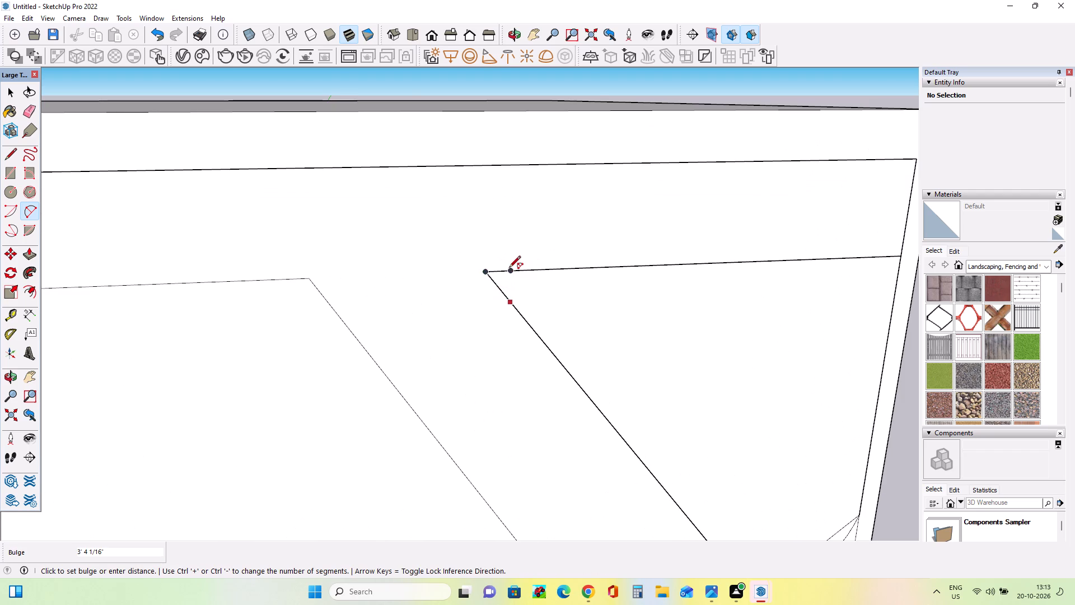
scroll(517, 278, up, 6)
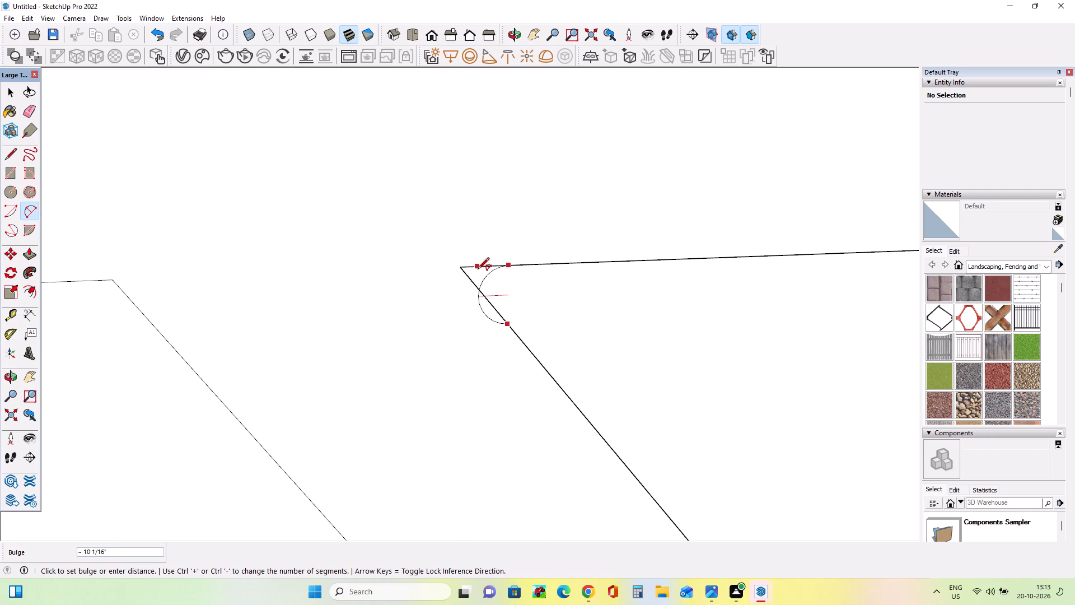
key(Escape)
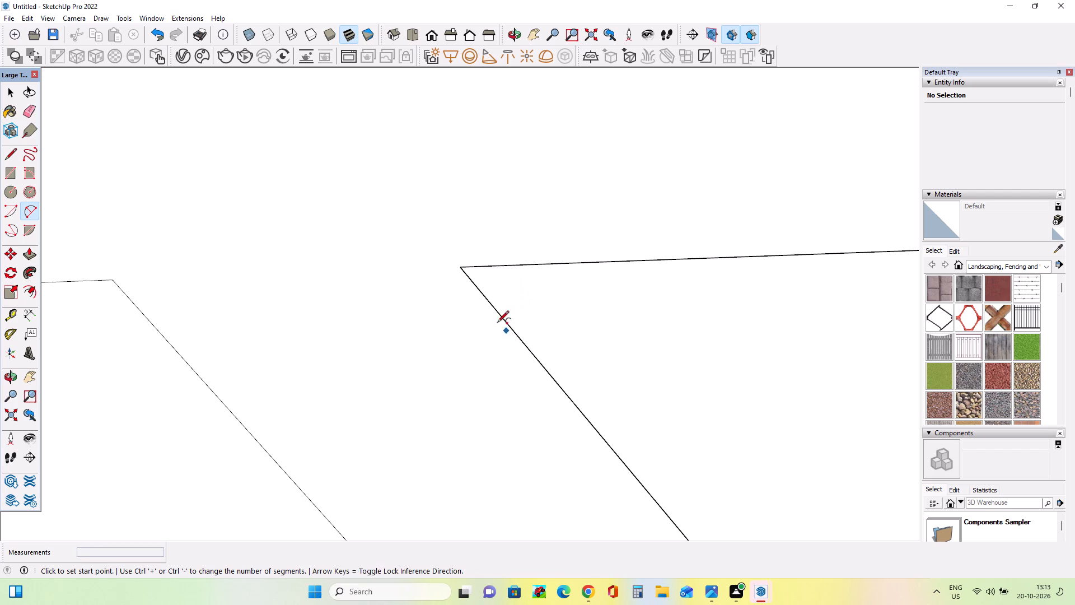
Draw a small arc rounding the third opening's sharp top corner, between the top line and the slanted line.
click(489, 305)
click(512, 266)
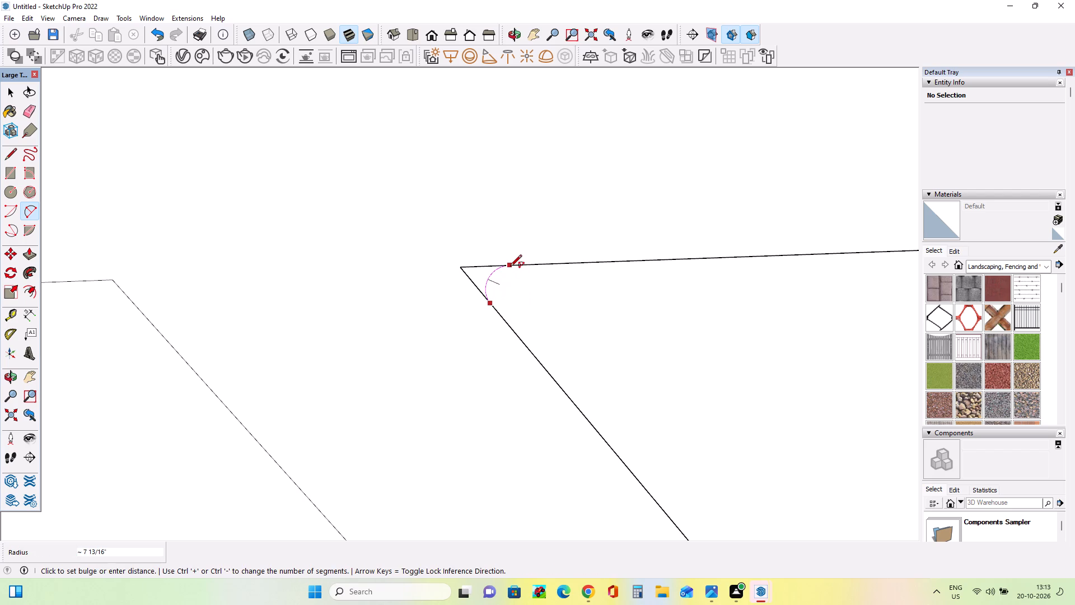
click(510, 267)
click(508, 264)
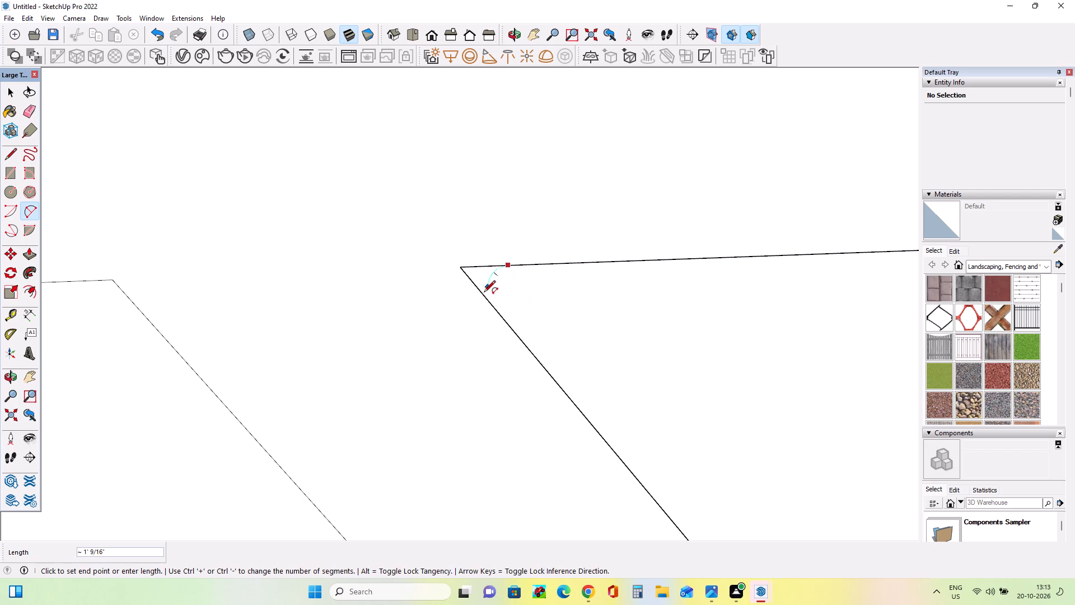
click(487, 295)
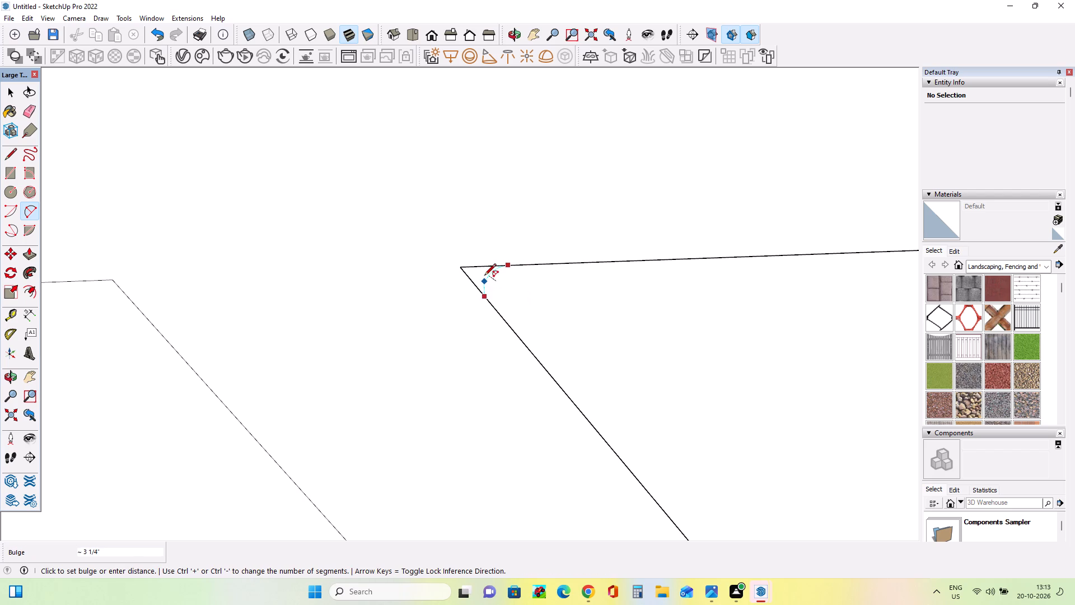
click(484, 276)
Round the third opening's outer top corner with an arc of about 2' 5" radius, tangent to the frame's inner edge.
scroll(450, 357, down, 13)
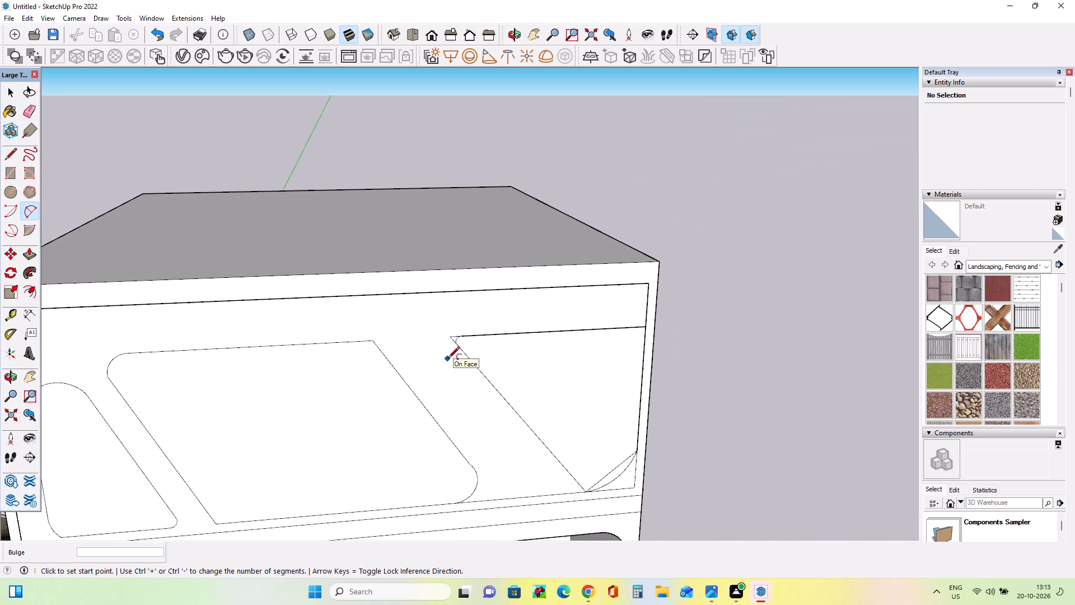
scroll(448, 359, down, 9)
middle_drag(450, 360, 465, 371)
scroll(468, 364, down, 1)
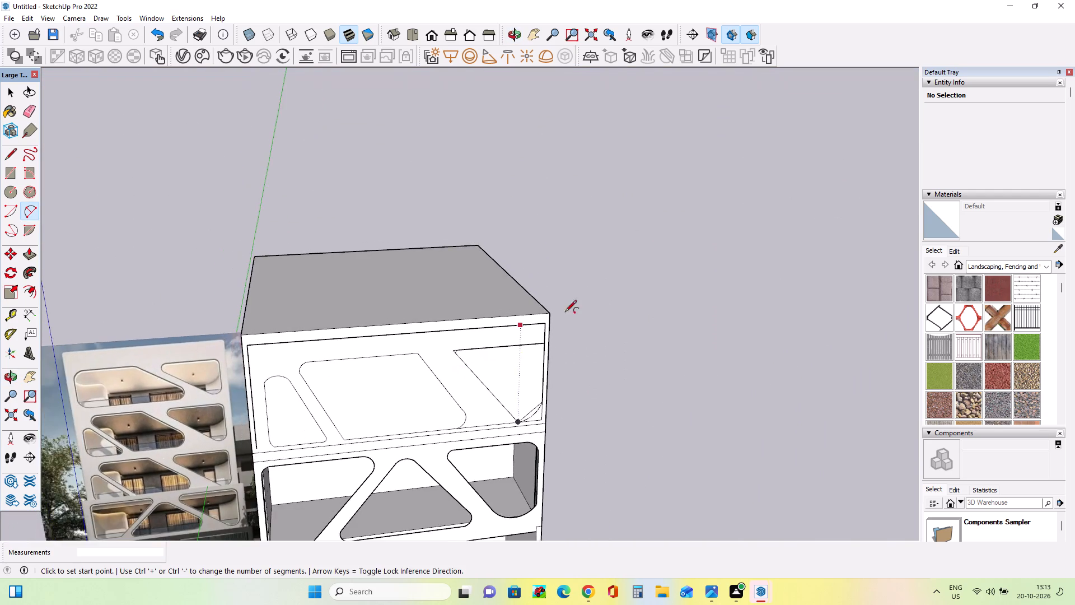
scroll(540, 343, up, 12)
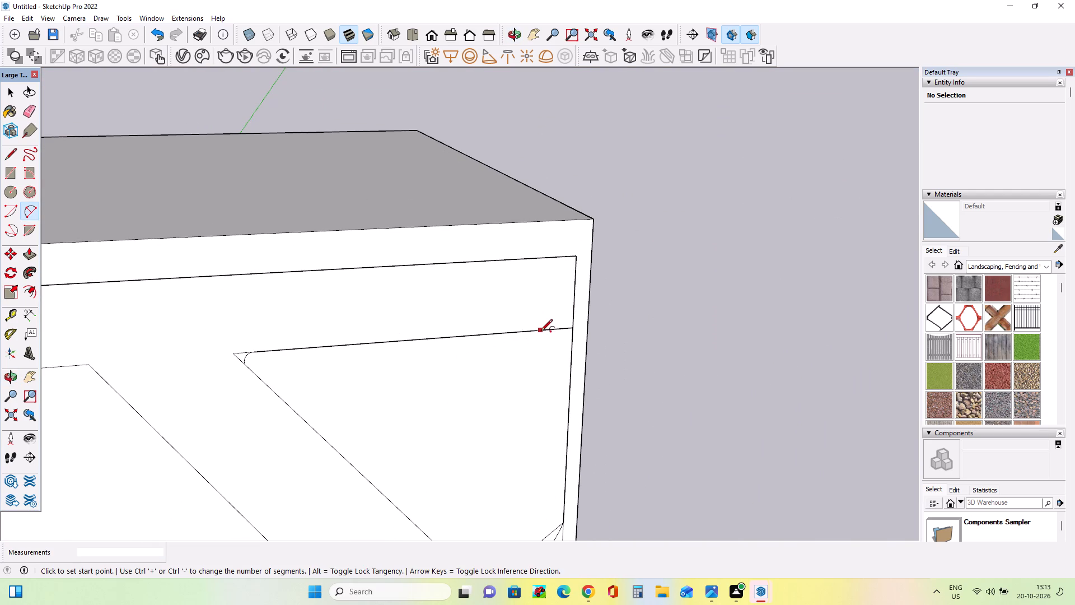
click(541, 332)
click(571, 355)
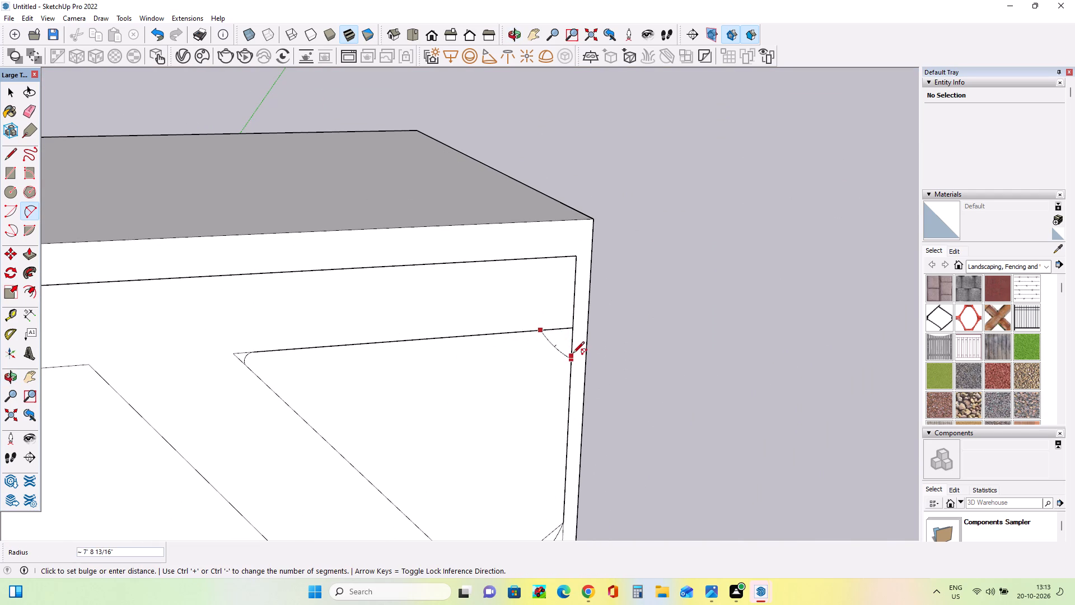
click(578, 349)
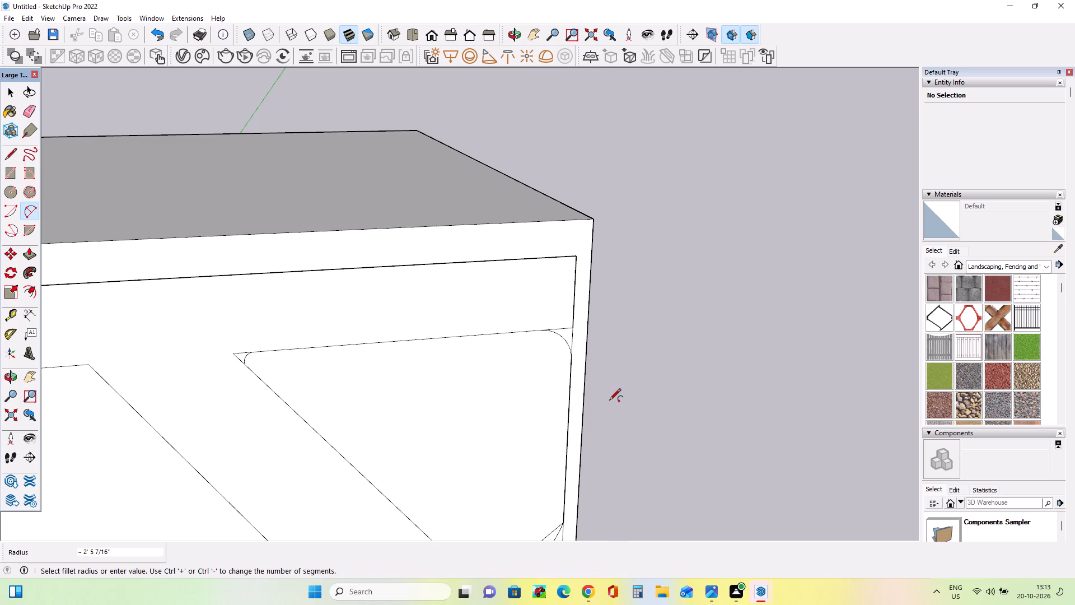
Erase the leftover line ends outside the arcs at the third opening's two top corners.
middle_drag(612, 403, 601, 416)
scroll(603, 415, down, 7)
middle_drag(651, 435, 615, 432)
scroll(610, 420, down, 1)
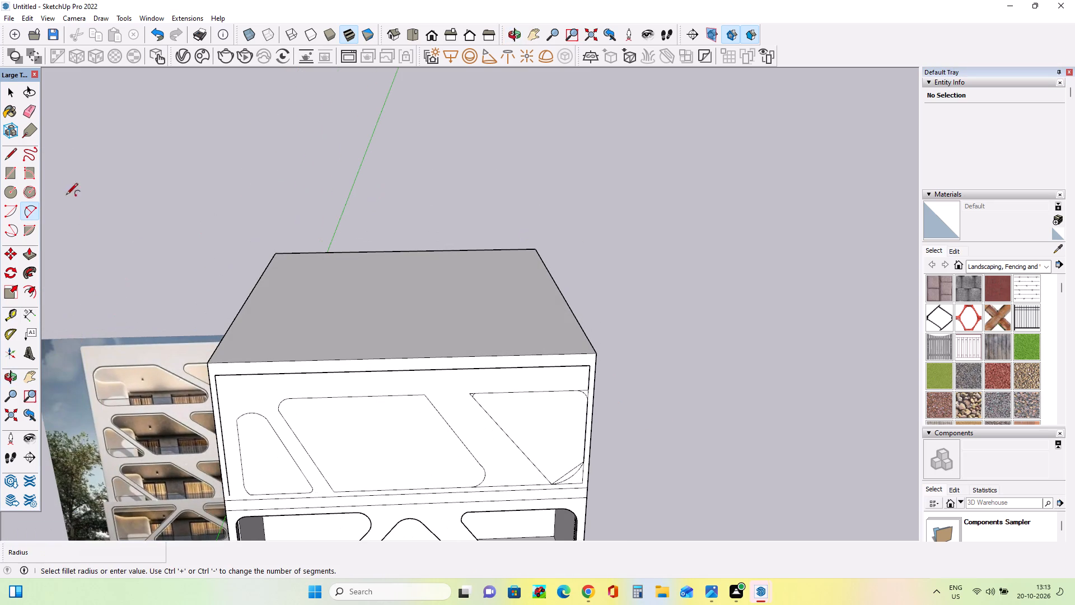
click(37, 110)
scroll(468, 408, up, 3)
scroll(468, 407, down, 1)
scroll(468, 407, up, 4)
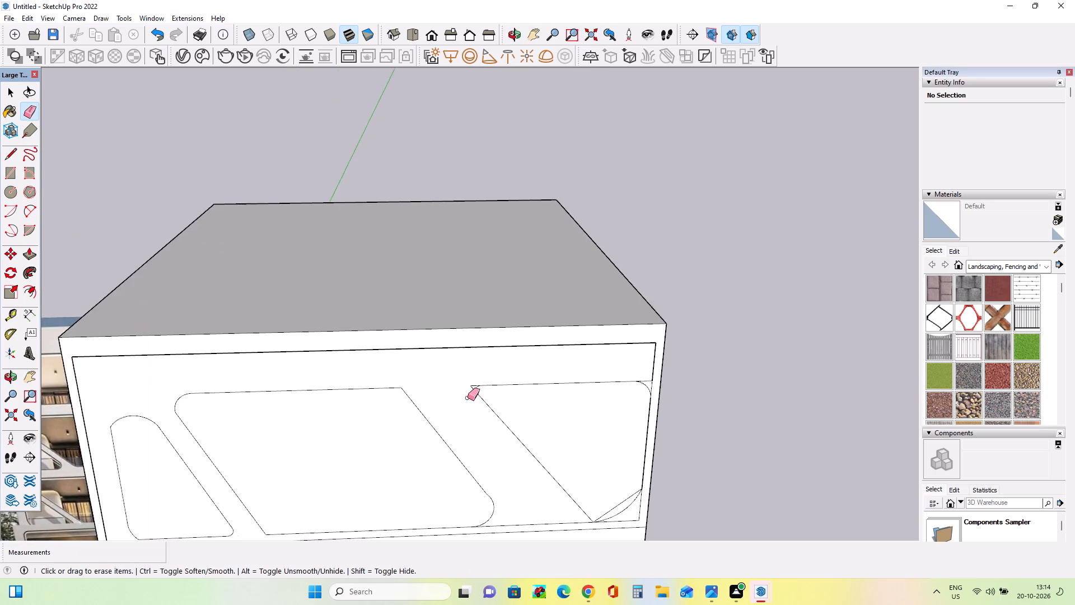
scroll(468, 398, up, 2)
drag(479, 366, 461, 390)
drag(475, 379, 466, 393)
drag(739, 366, 746, 382)
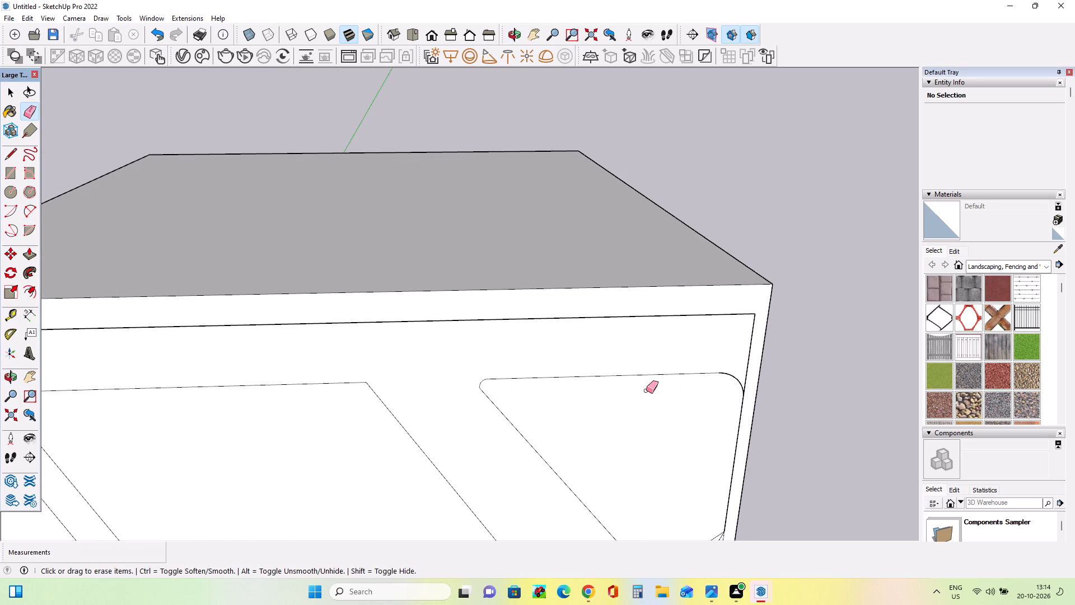
Erase the straight diagonal behind the arc at the third opening's lower corner.
scroll(646, 390, down, 5)
scroll(646, 528, up, 8)
click(682, 477)
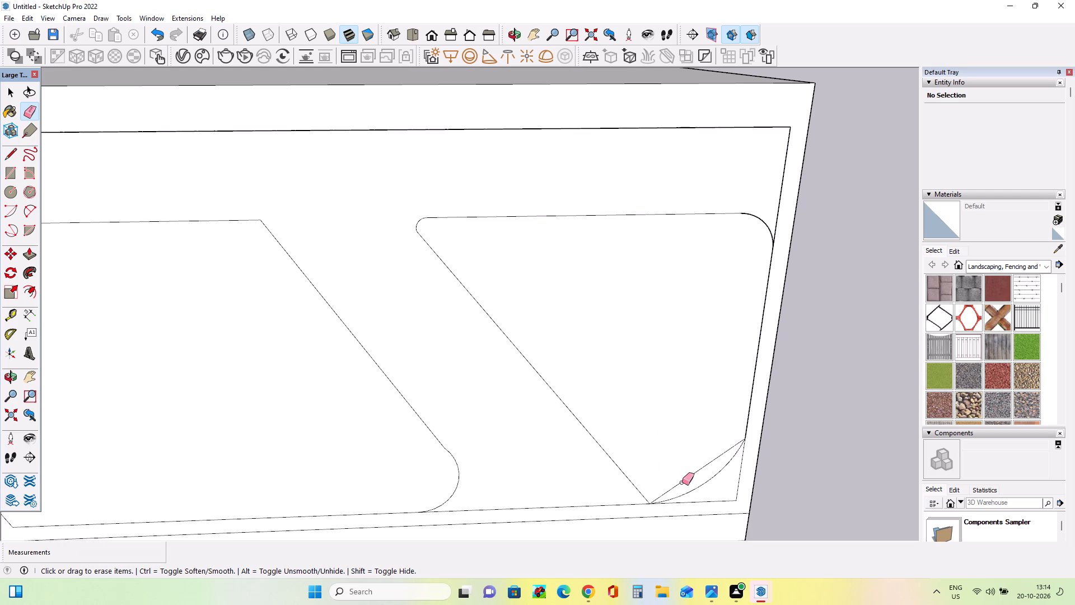
double_click(683, 482)
Erase the frame's inner side edge above and below the third opening, and the bottom edge piece outside its lower arc.
scroll(626, 488, down, 10)
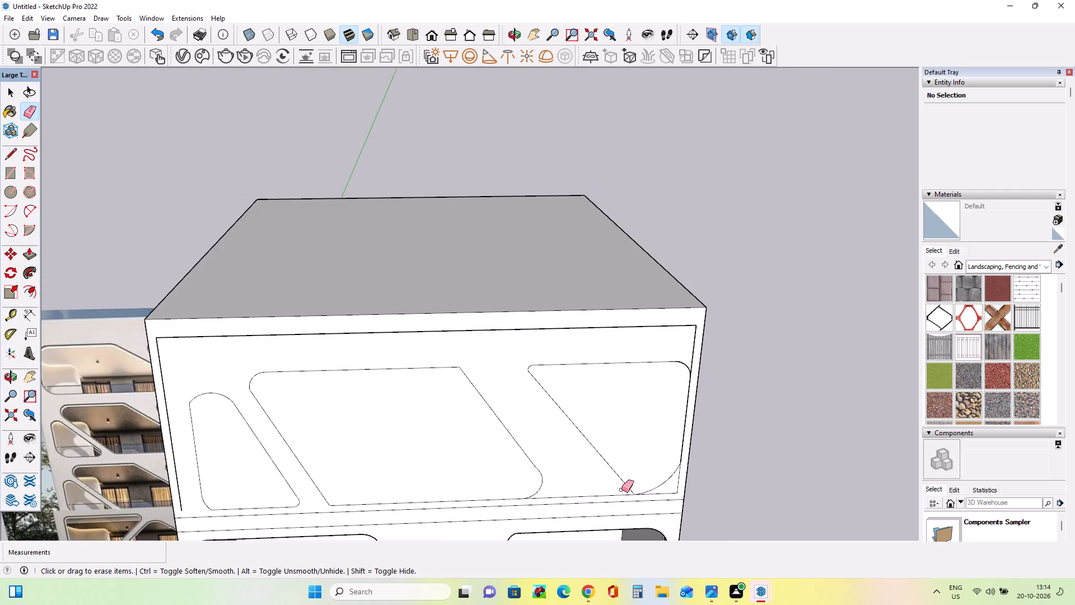
middle_drag(635, 520, 603, 497)
scroll(610, 477, down, 1)
click(679, 379)
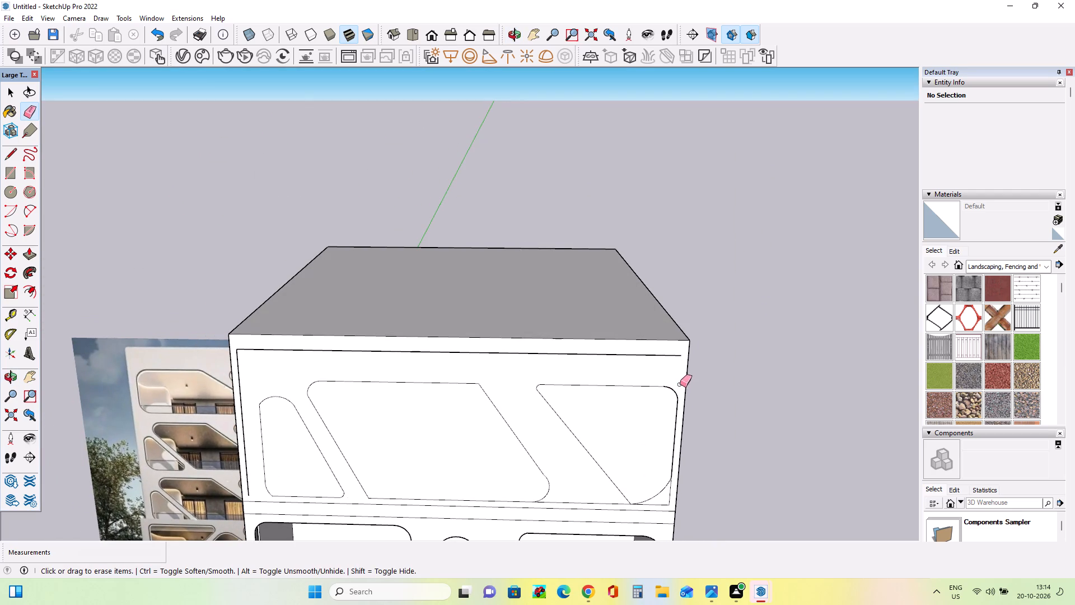
click(672, 494)
click(670, 496)
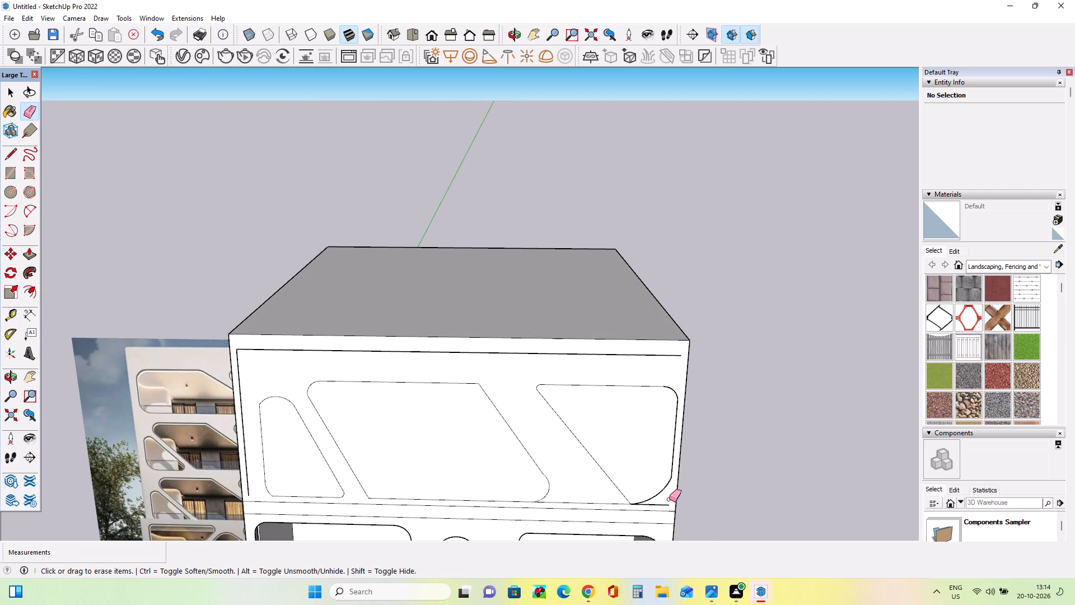
click(665, 508)
click(665, 506)
Draw a second slanted line about 27' 7" long from the third opening's top edge to its lower arc, and extend it about 3' 7" beyond.
scroll(590, 494, down, 3)
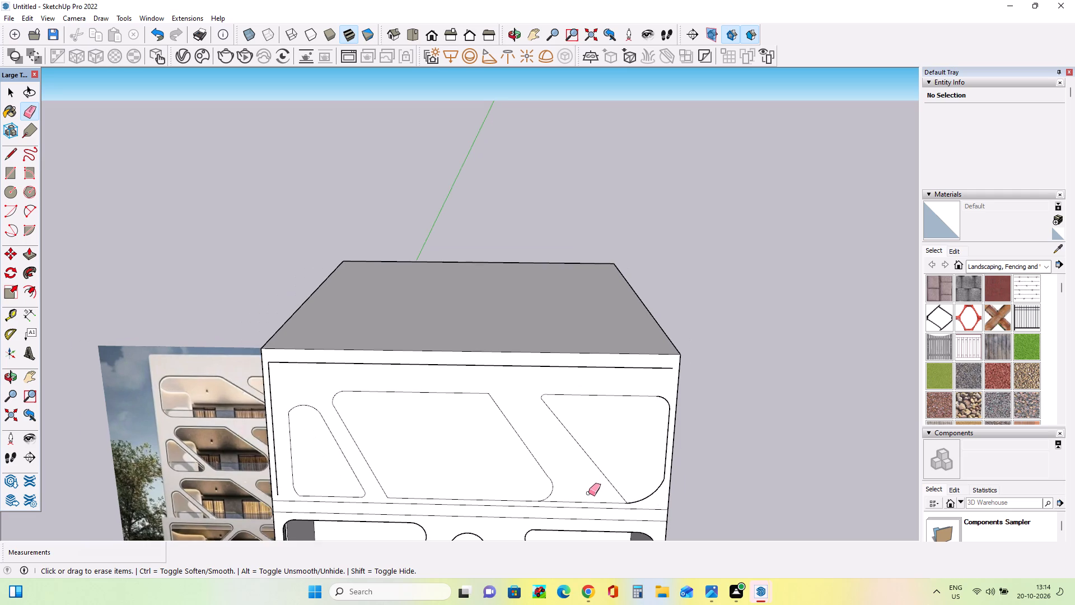
scroll(586, 493, down, 2)
middle_drag(589, 492, 601, 486)
scroll(634, 516, up, 3)
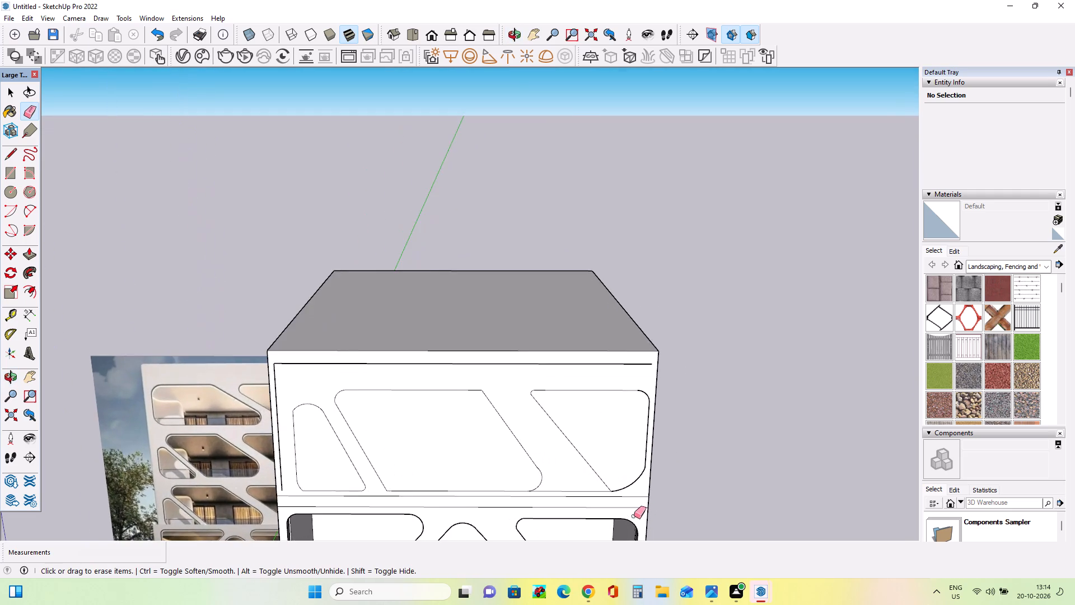
middle_drag(634, 516, 587, 511)
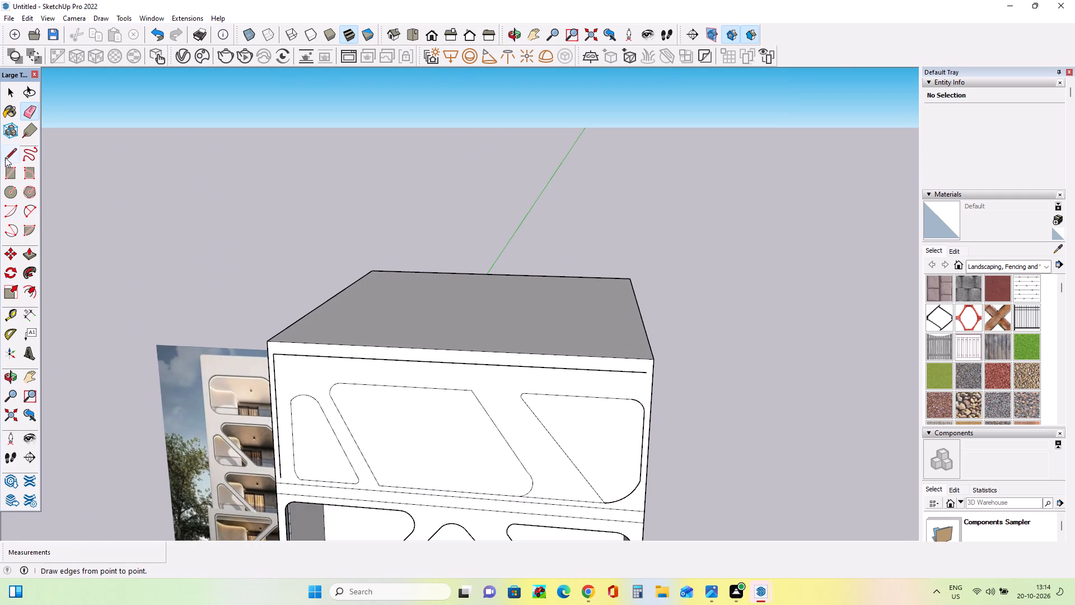
click(6, 157)
click(525, 396)
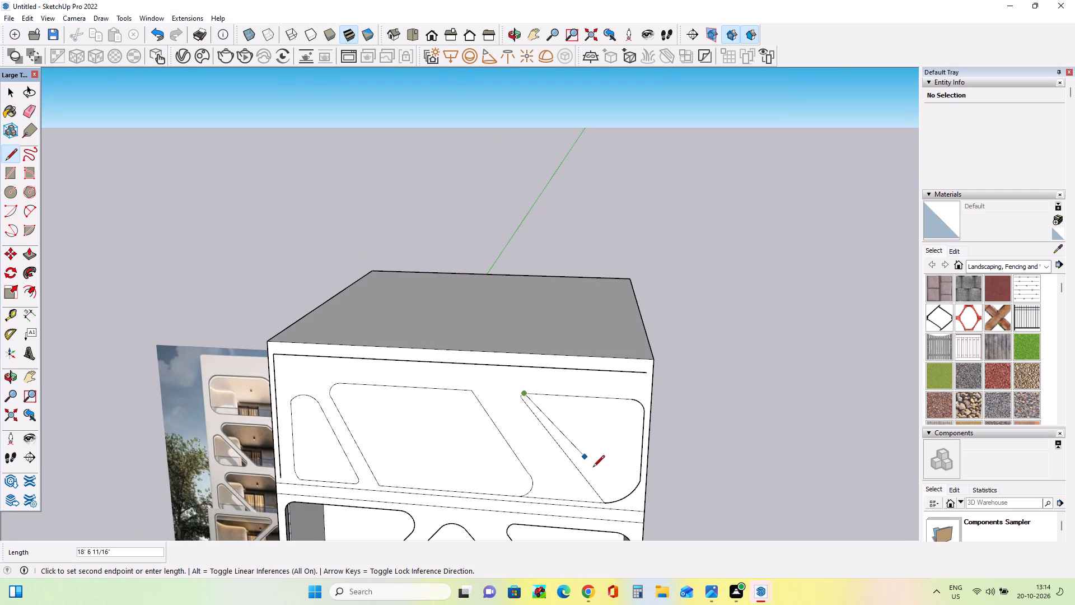
click(613, 503)
scroll(626, 514, up, 4)
scroll(626, 514, down, 1)
scroll(626, 514, up, 2)
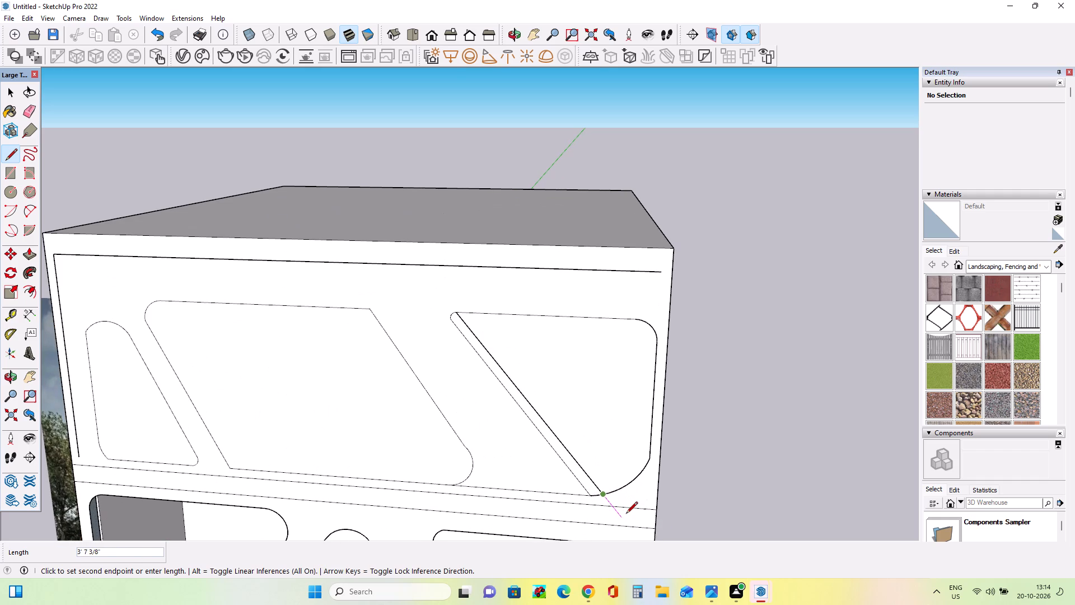
click(626, 514)
key(space)
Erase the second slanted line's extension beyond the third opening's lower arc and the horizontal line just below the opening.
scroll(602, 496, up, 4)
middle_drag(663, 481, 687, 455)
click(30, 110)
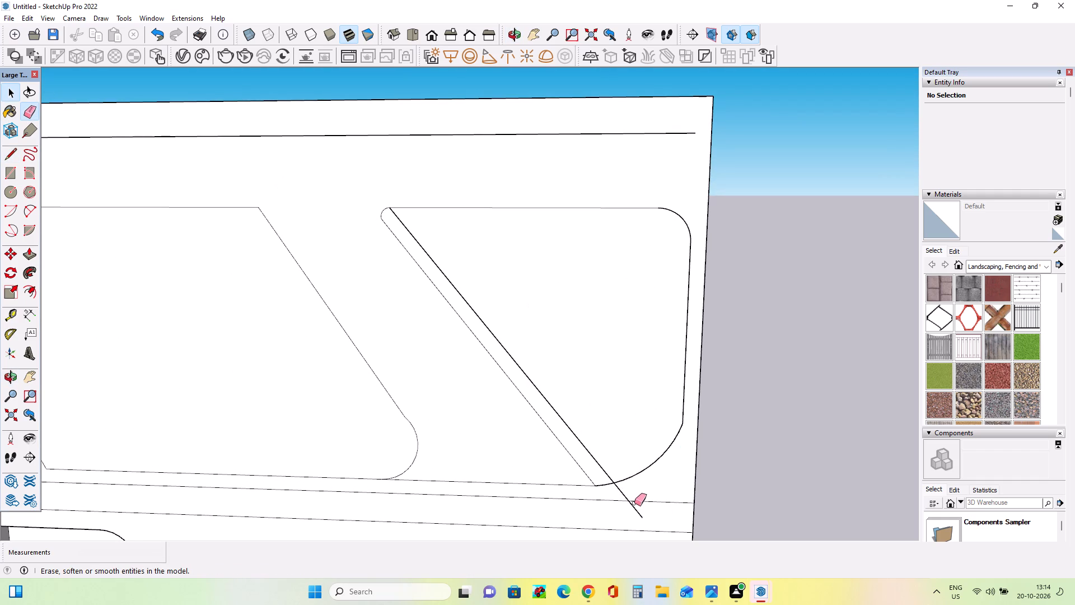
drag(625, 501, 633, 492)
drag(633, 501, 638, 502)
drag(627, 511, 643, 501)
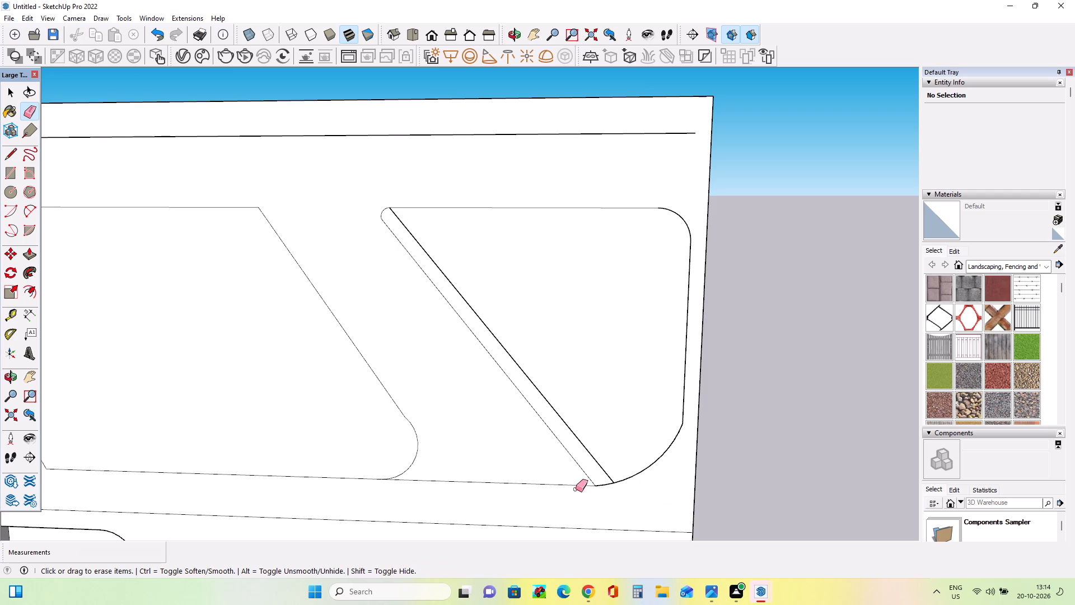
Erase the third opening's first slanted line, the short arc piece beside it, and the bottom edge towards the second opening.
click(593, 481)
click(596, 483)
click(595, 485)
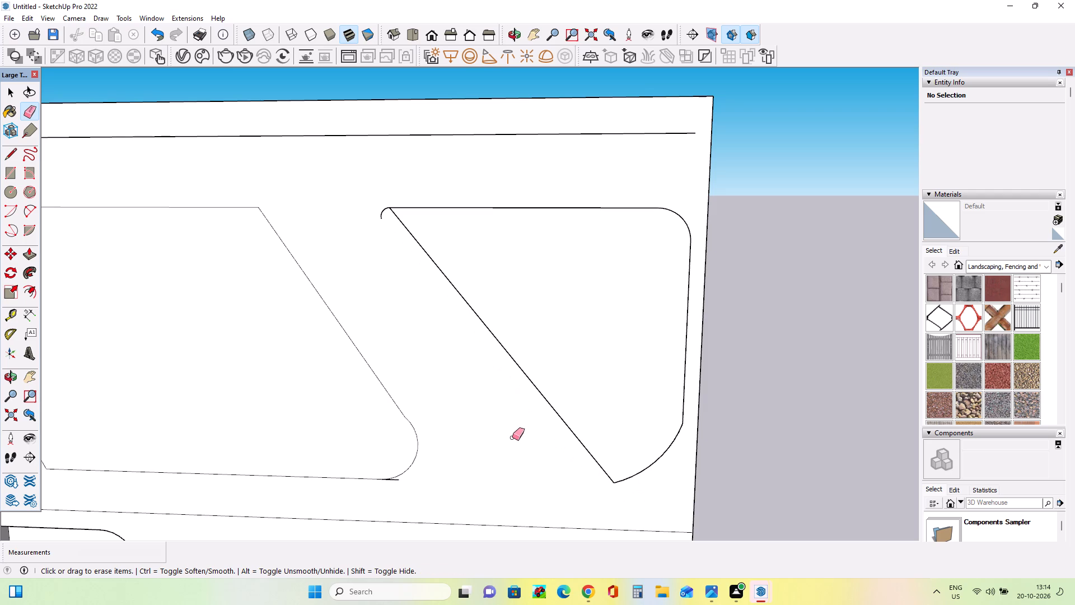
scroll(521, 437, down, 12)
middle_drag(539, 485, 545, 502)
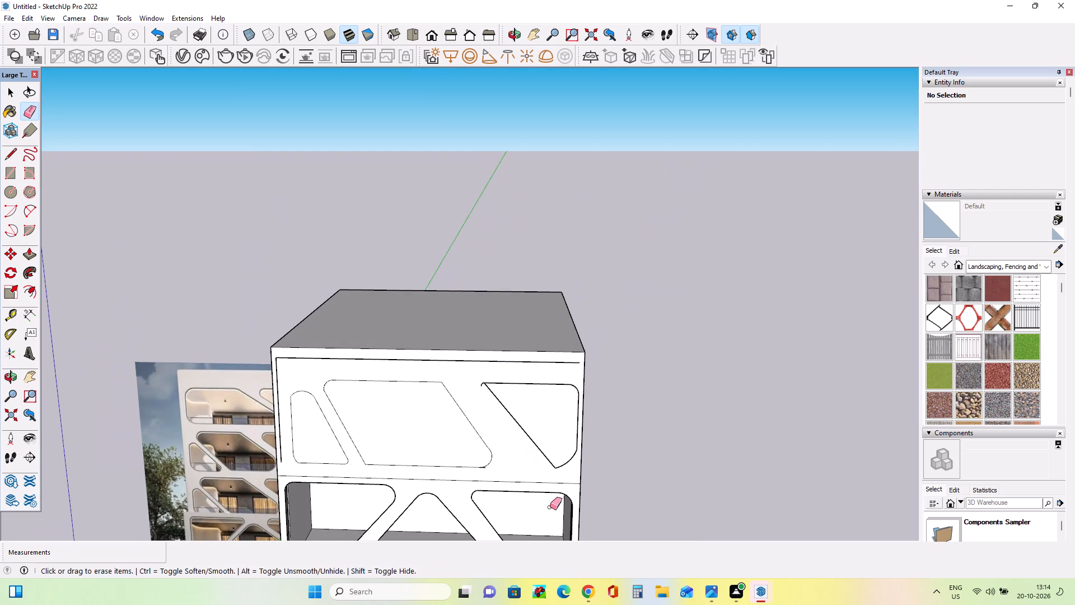
Undo all edits back to before the third opening was outlined, keeping the first two openings.
key(ctrl+z)
key(ctrl+z)
key(ctrl+z)
key(ctrl+z)
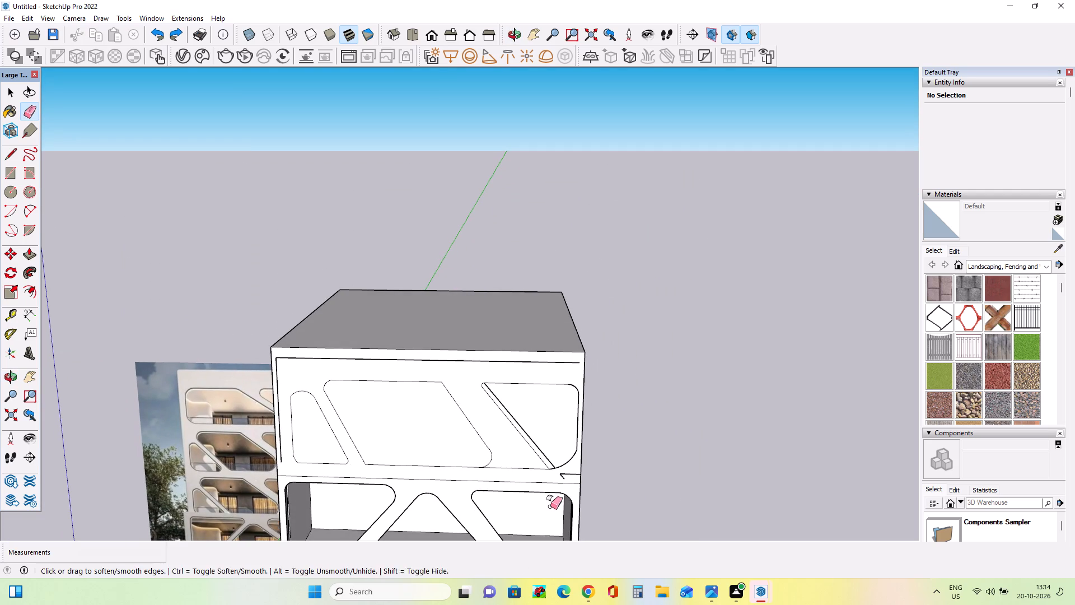
key(ctrl+z)
key(ctrl+z)
key(ctrl+z)
key(ctrl+z)
key(ctrl+z)
key(ctrl+z)
key(ctrl+z)
key(ctrl+z)
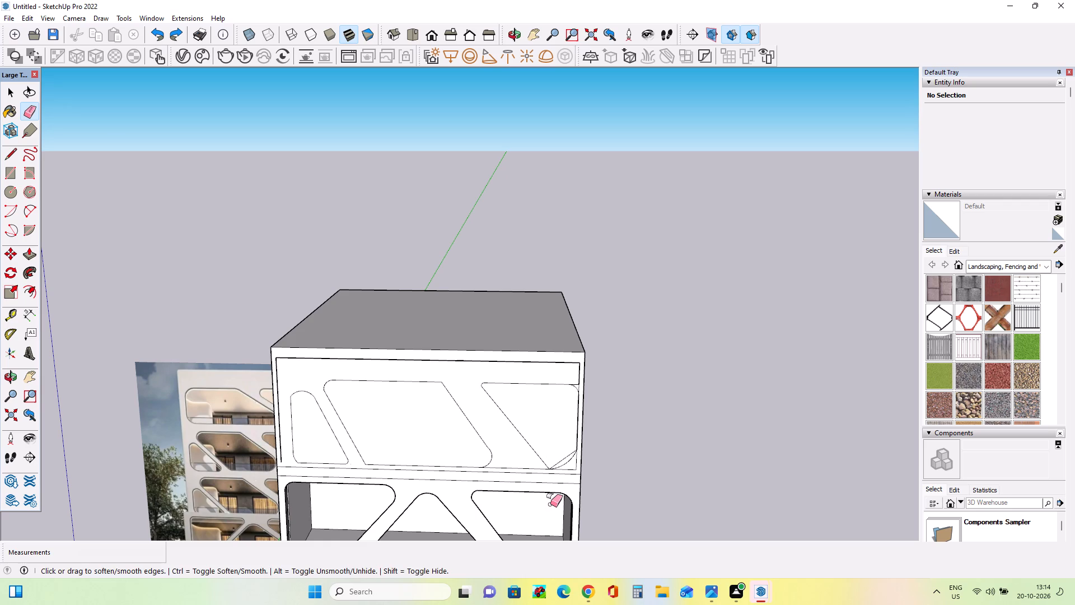
key(ctrl+z)
key(ctrl+z)
key(ctrl+z)
key(ctrl+z)
key(ctrl+z)
key(ctrl+z)
key(ctrl+z)
key(ctrl+z)
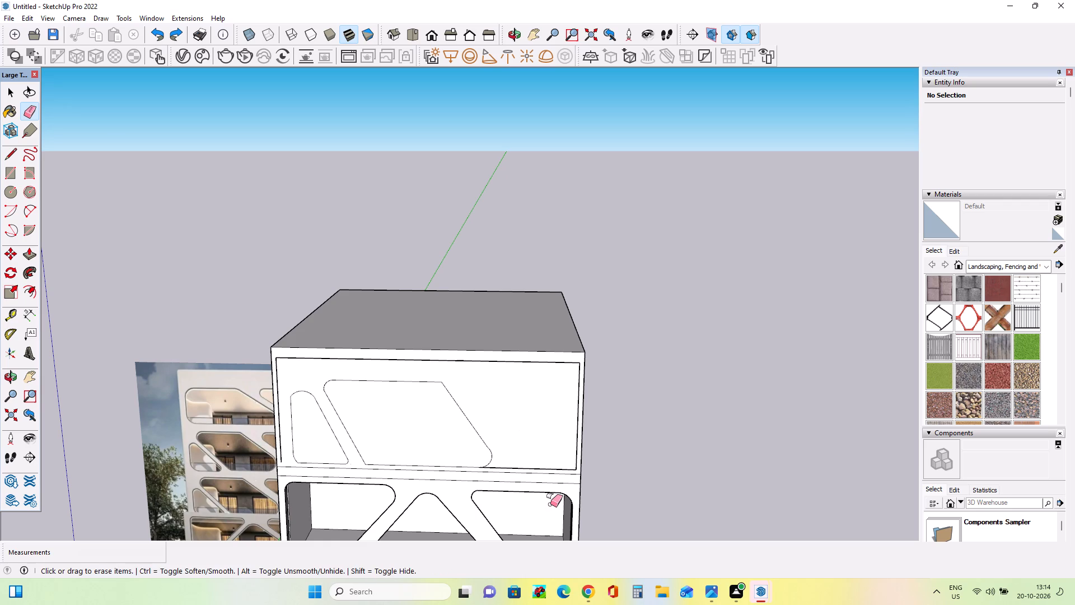
Outline the third opening with a slanted line about 28' 4" long from the bottom edge and a top edge about 23' 8" long to the frame.
middle_drag(548, 504, 562, 516)
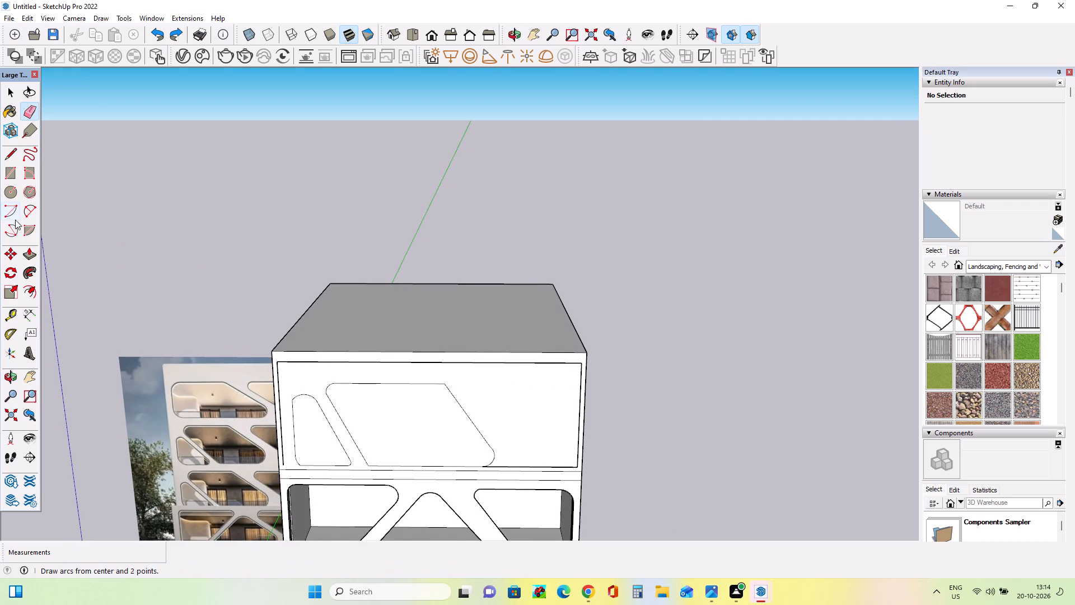
click(11, 159)
middle_drag(370, 496, 482, 466)
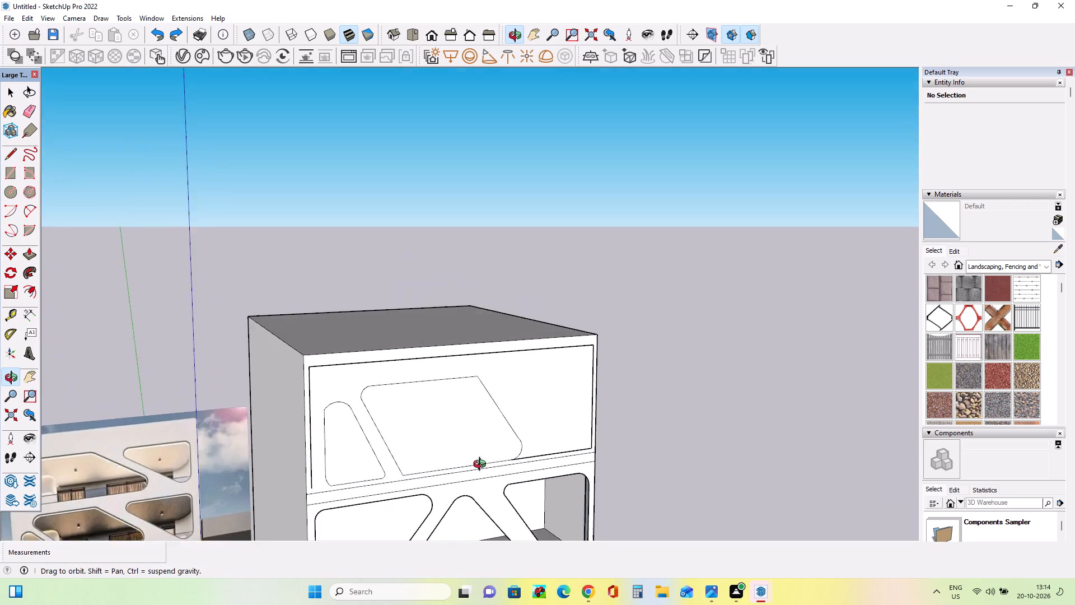
middle_drag(482, 466, 404, 497)
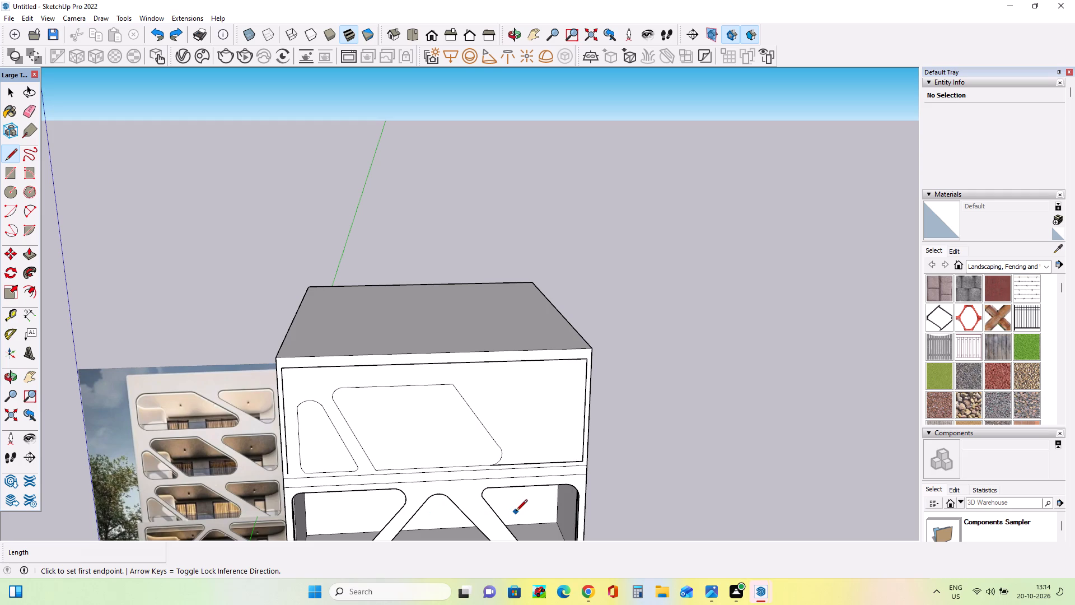
click(562, 463)
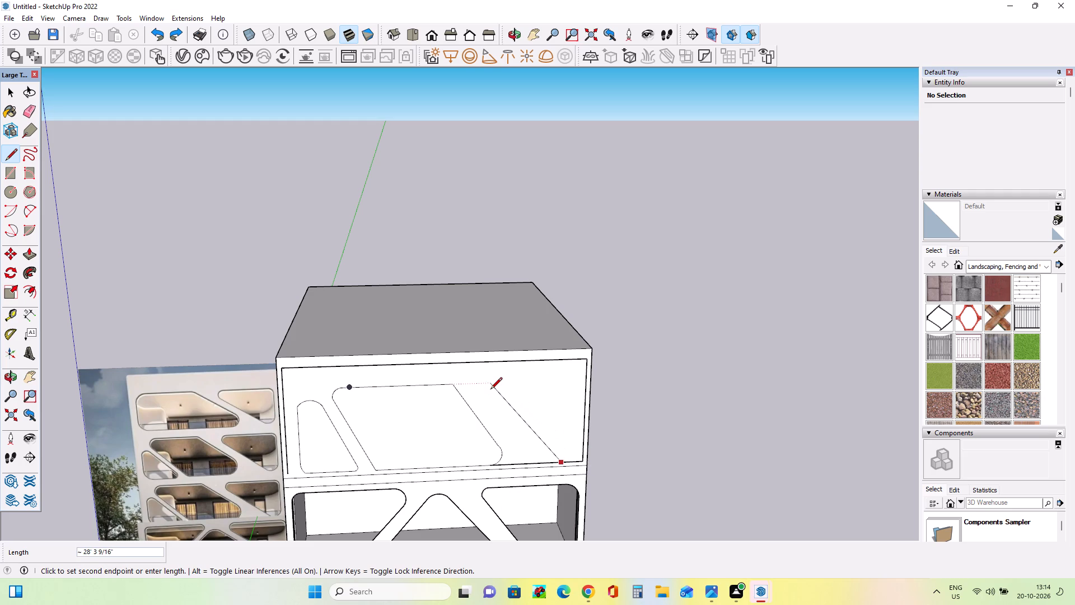
click(490, 390)
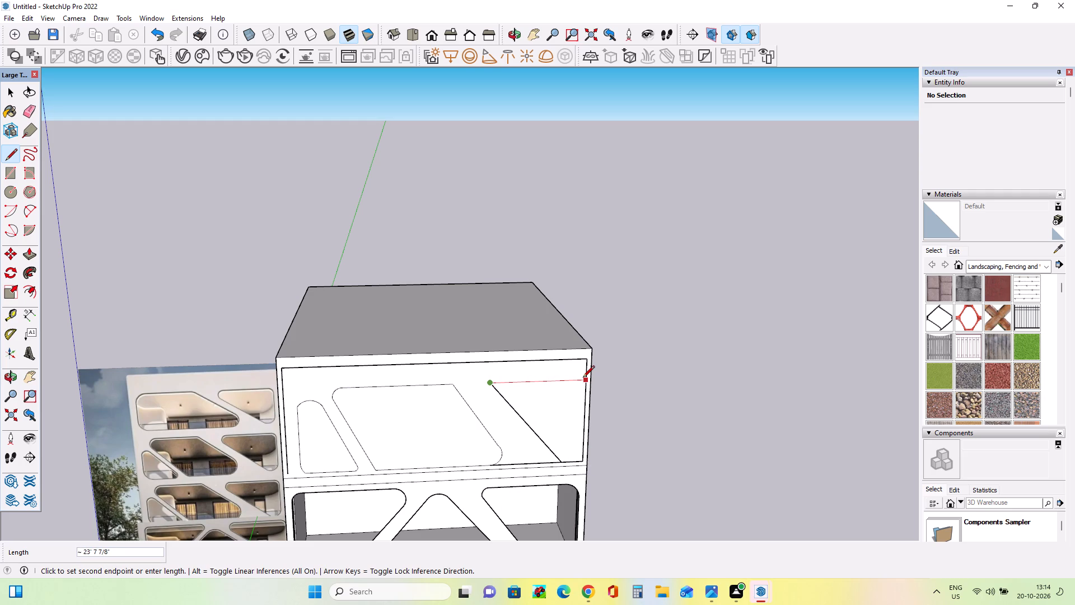
click(583, 378)
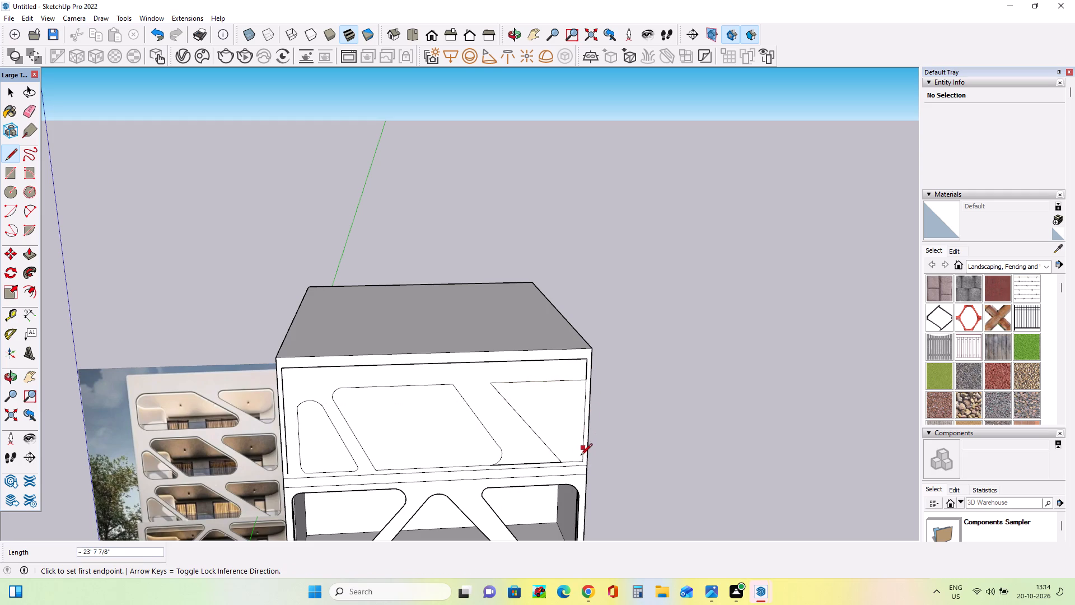
click(580, 458)
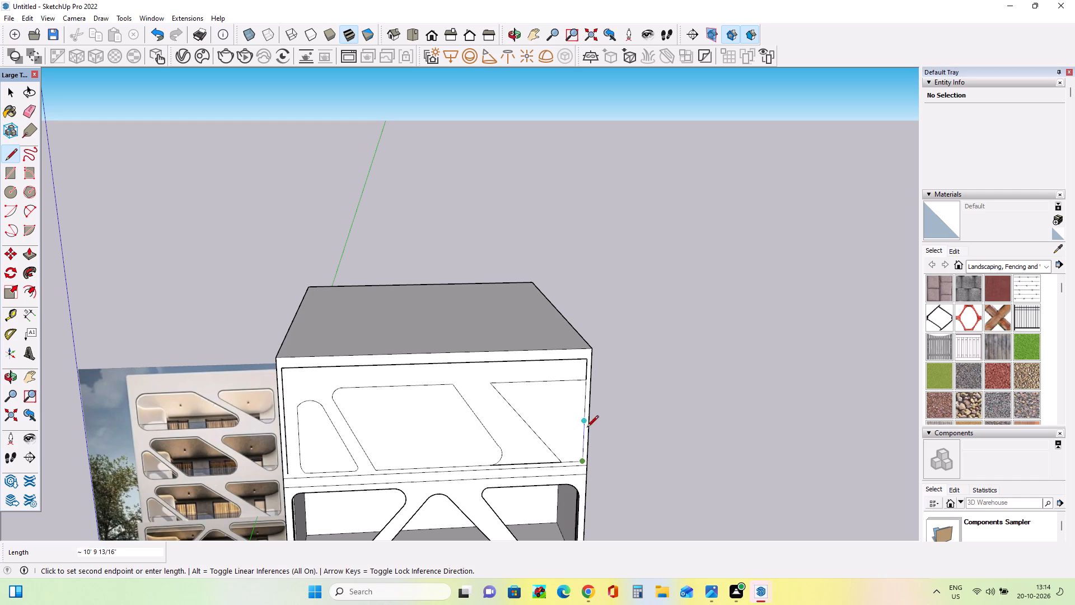
key(space)
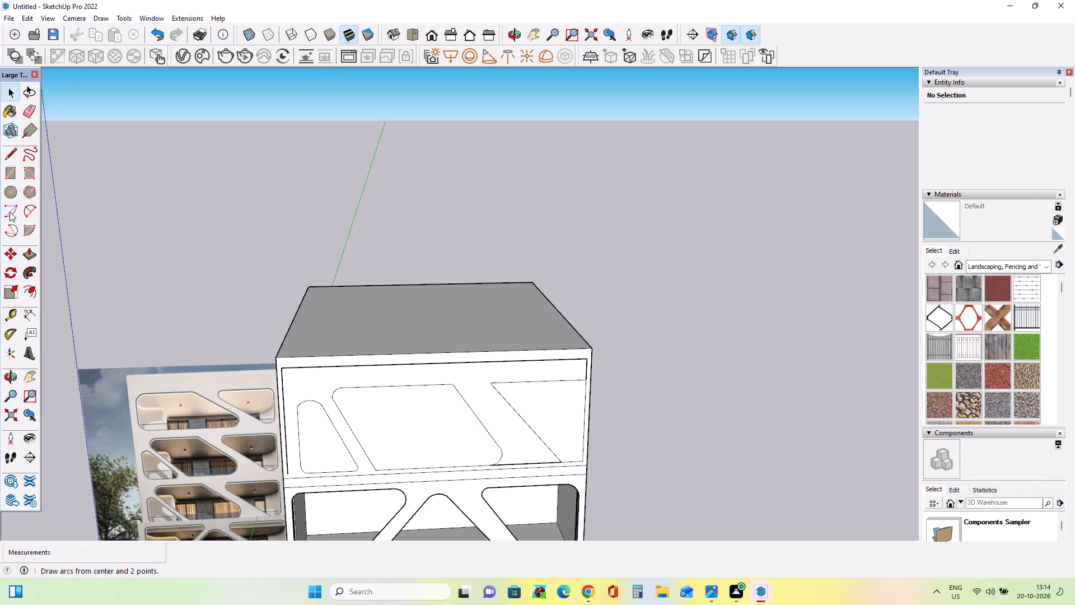
Draw an arc spanning about 6' 1" from the slanted line's foot to the frame's inner side edge at the third opening.
click(22, 211)
scroll(566, 455, up, 8)
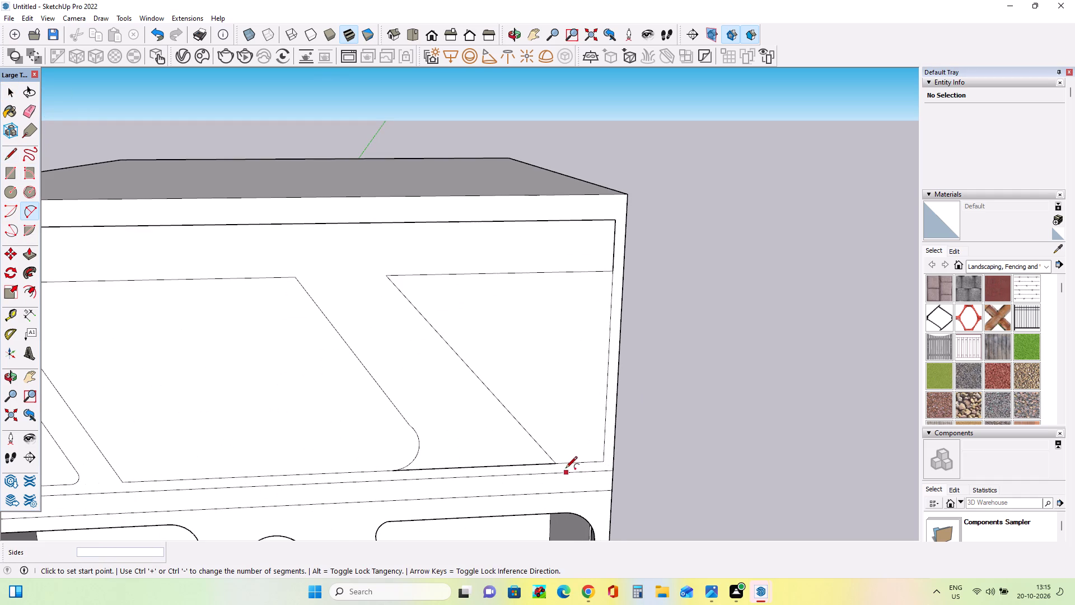
click(560, 462)
click(604, 438)
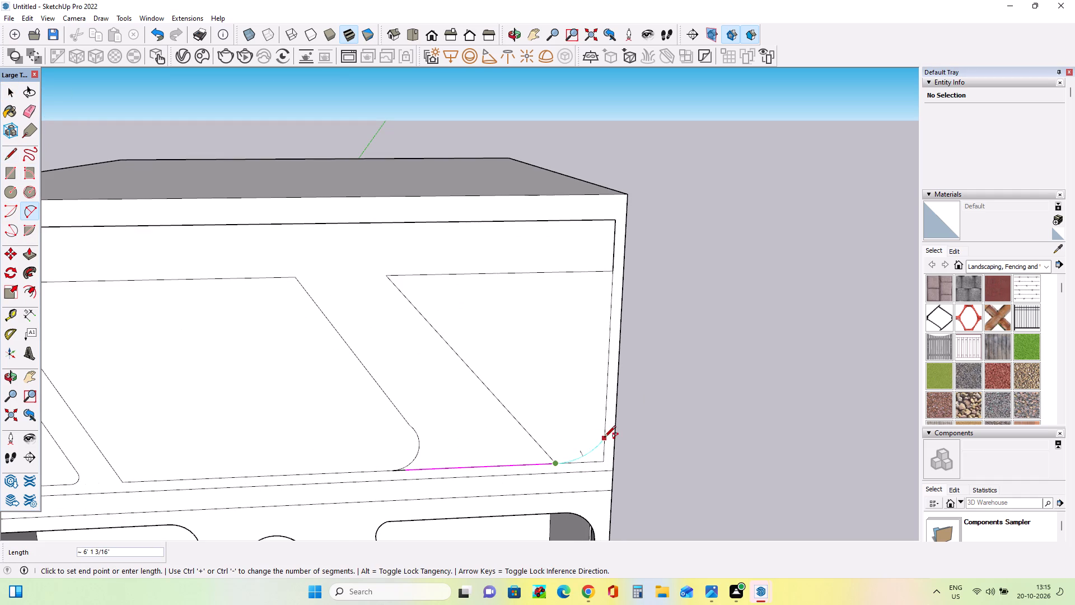
click(604, 438)
key(space)
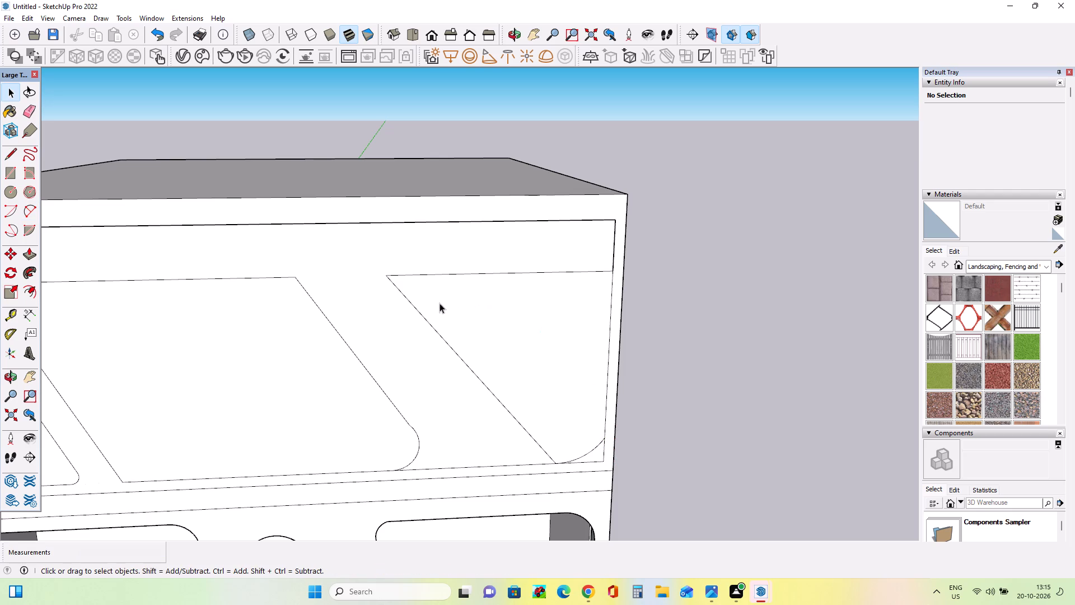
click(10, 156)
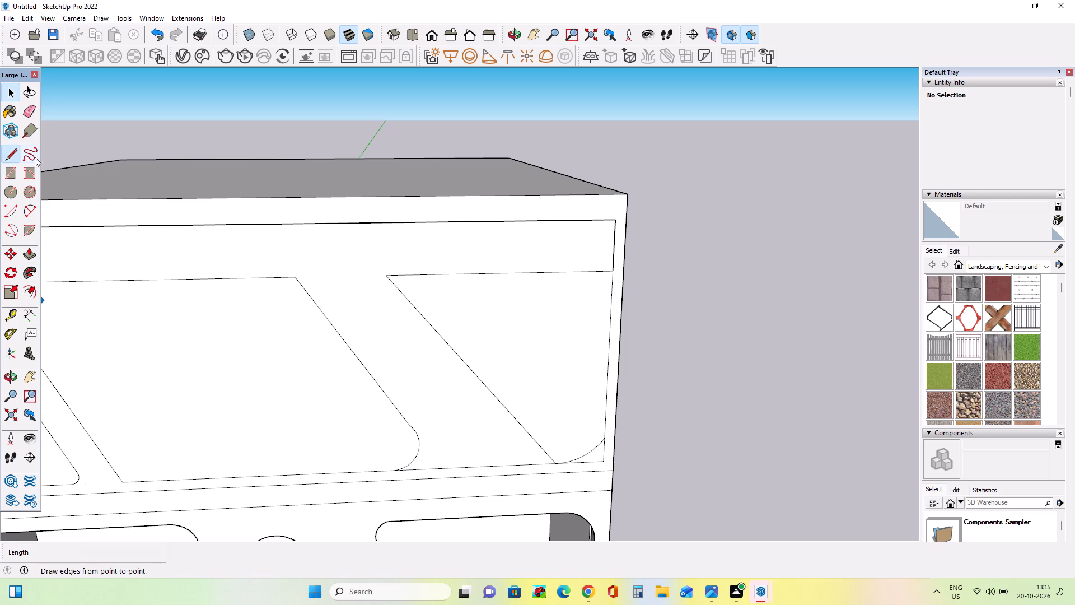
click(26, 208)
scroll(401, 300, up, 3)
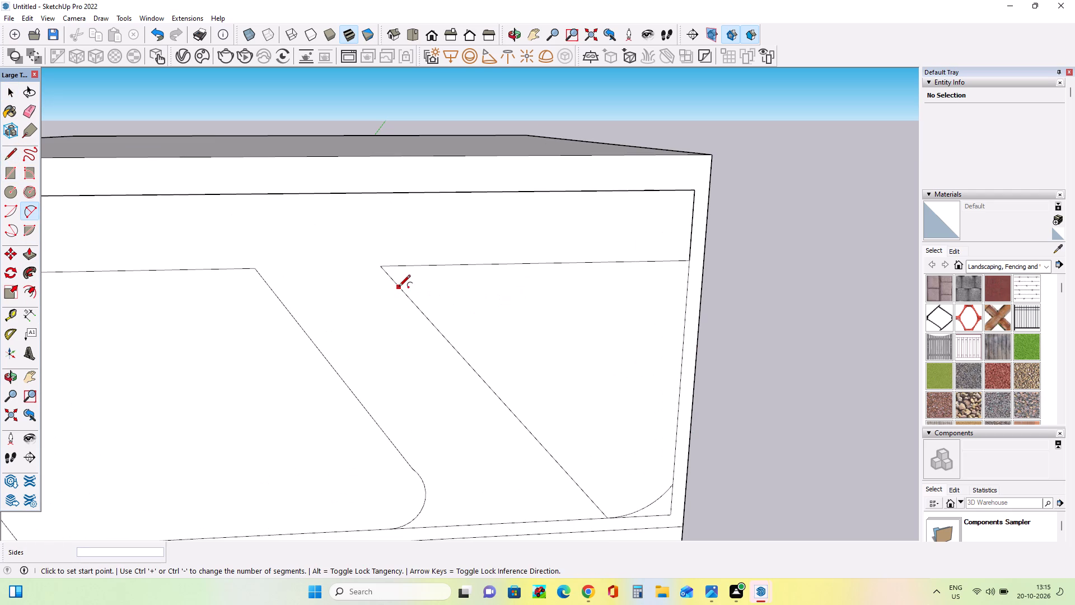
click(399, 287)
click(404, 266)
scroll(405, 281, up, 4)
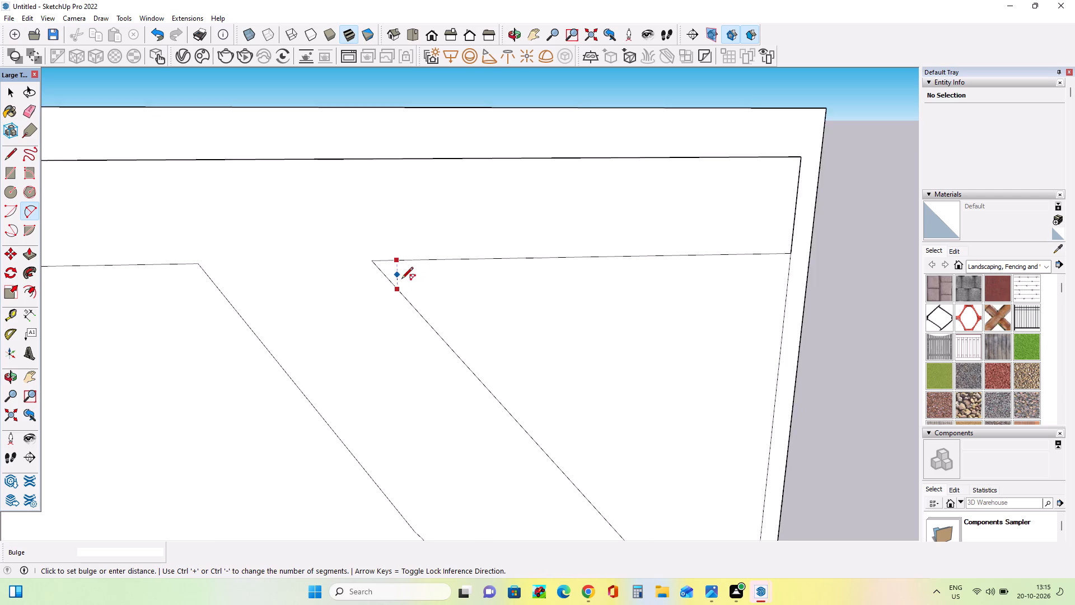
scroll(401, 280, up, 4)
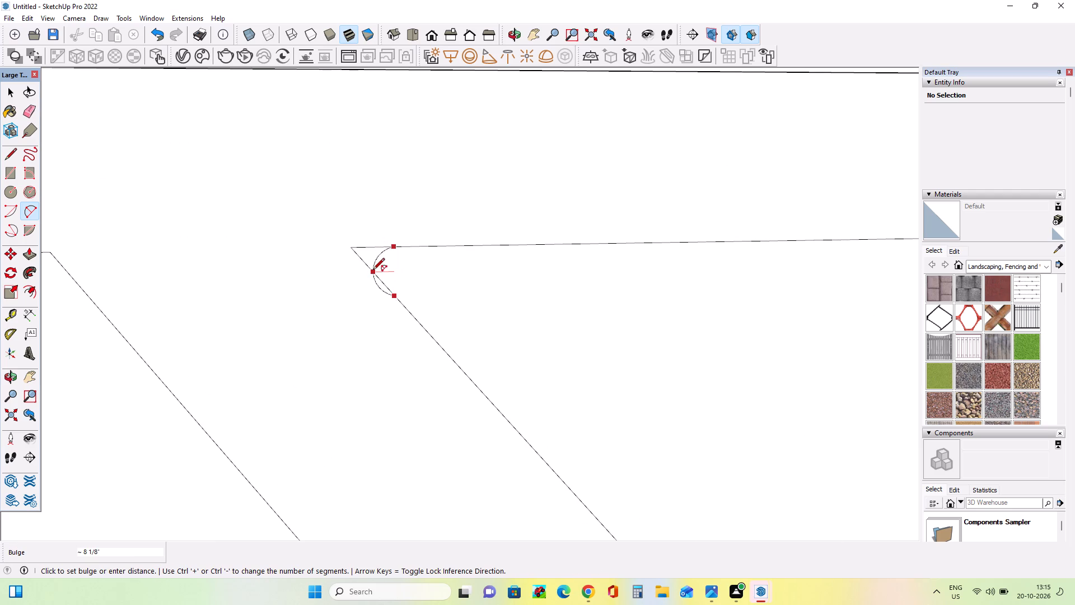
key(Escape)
Round the third opening's top corners with tangent arcs, radius about 9 5/8" at the slanted line and 1' 10" at the side edge.
click(388, 287)
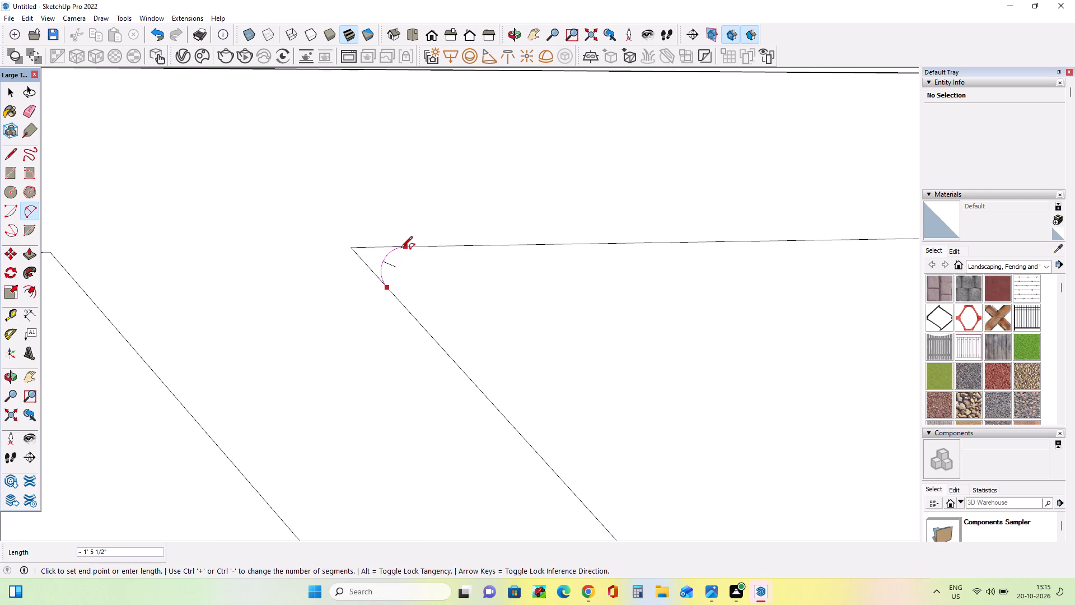
click(401, 249)
click(386, 253)
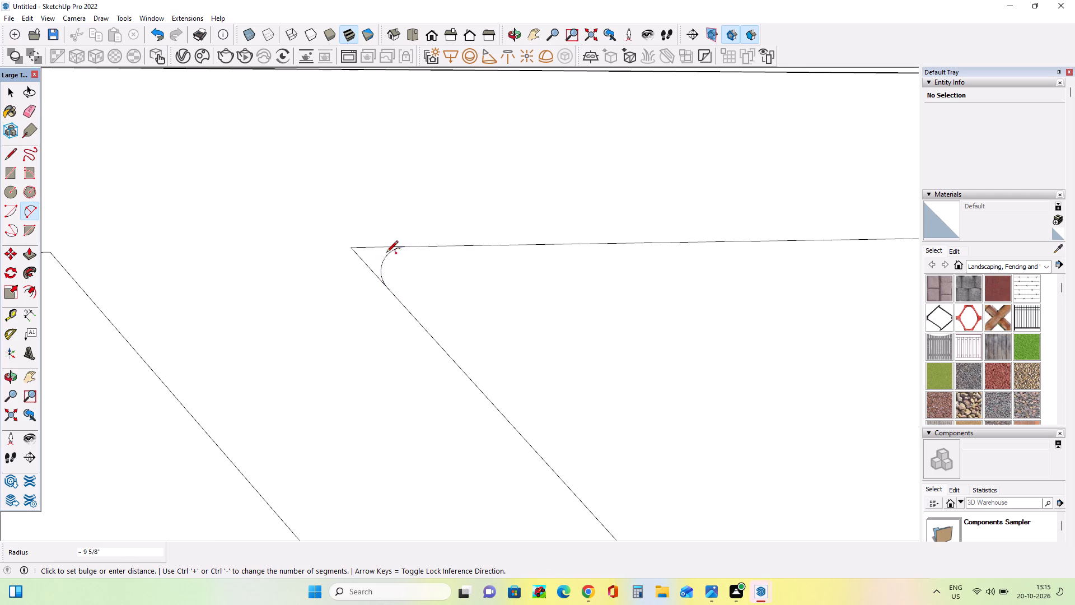
scroll(349, 327, down, 14)
scroll(521, 322, up, 7)
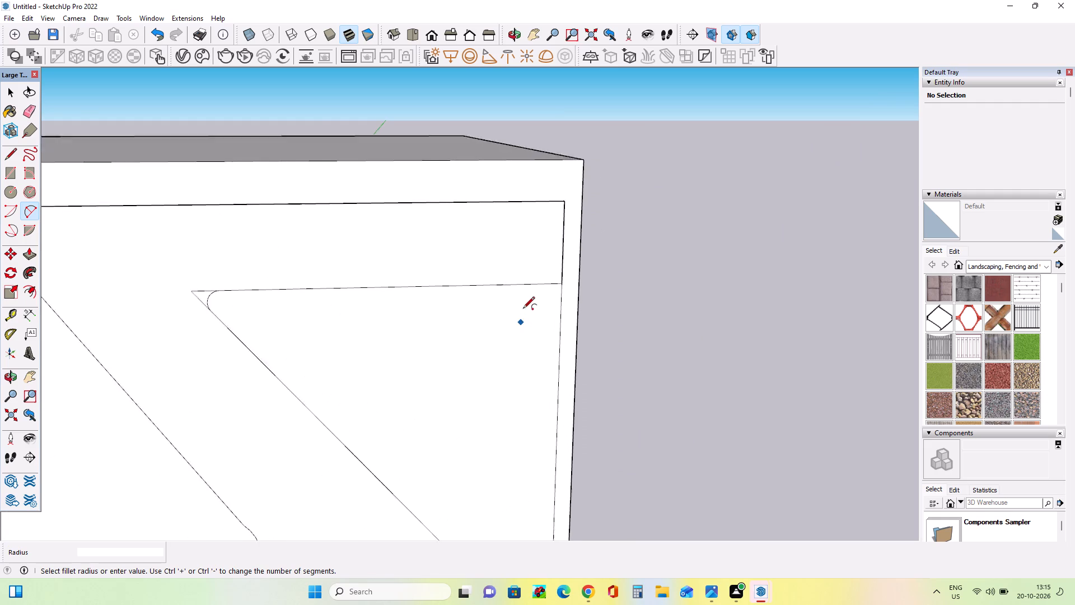
click(535, 281)
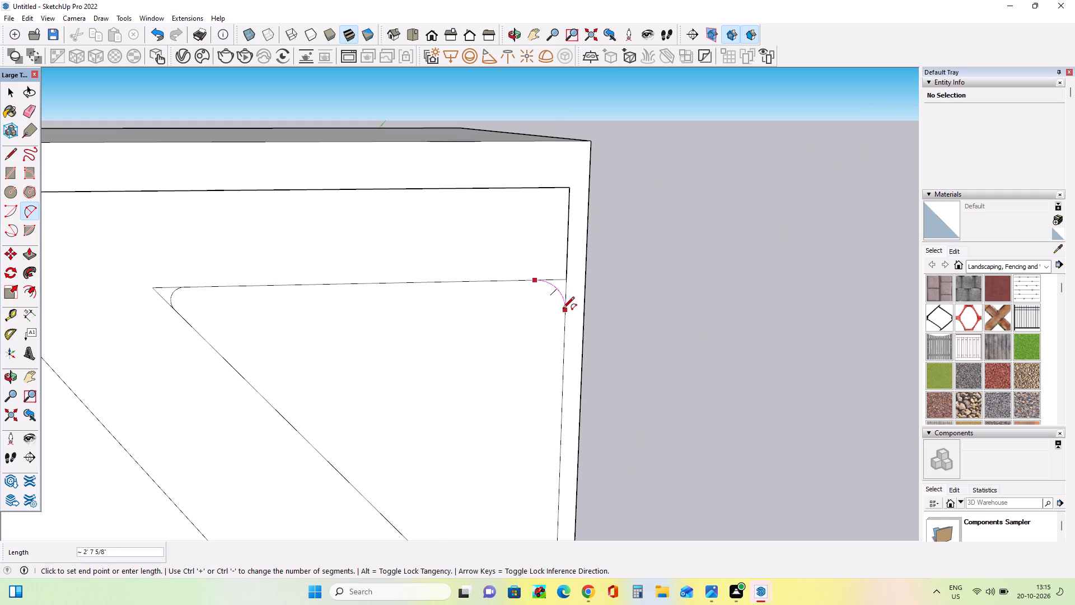
click(563, 309)
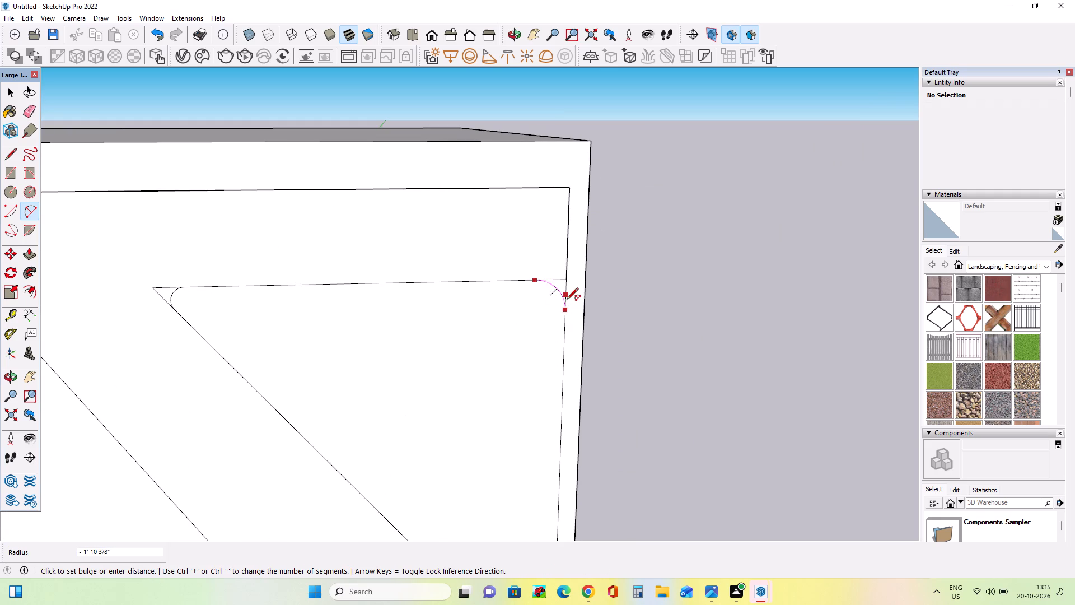
click(567, 300)
middle_click(544, 346)
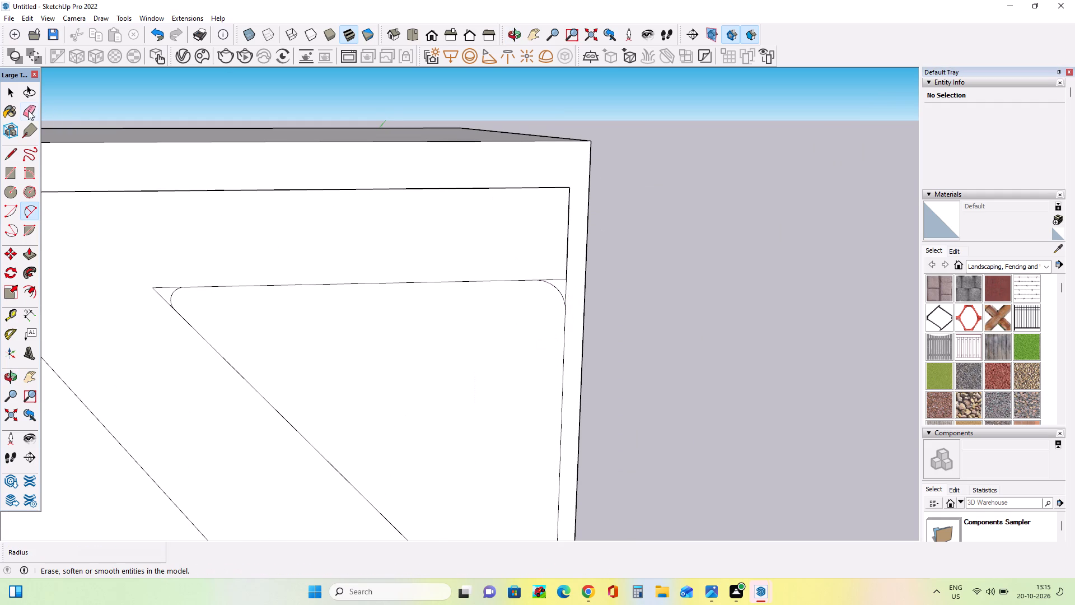
Erase the line pieces outside the arcs at the third opening's corners, including the frame's inner side edge above and below it.
click(28, 110)
drag(161, 273, 143, 324)
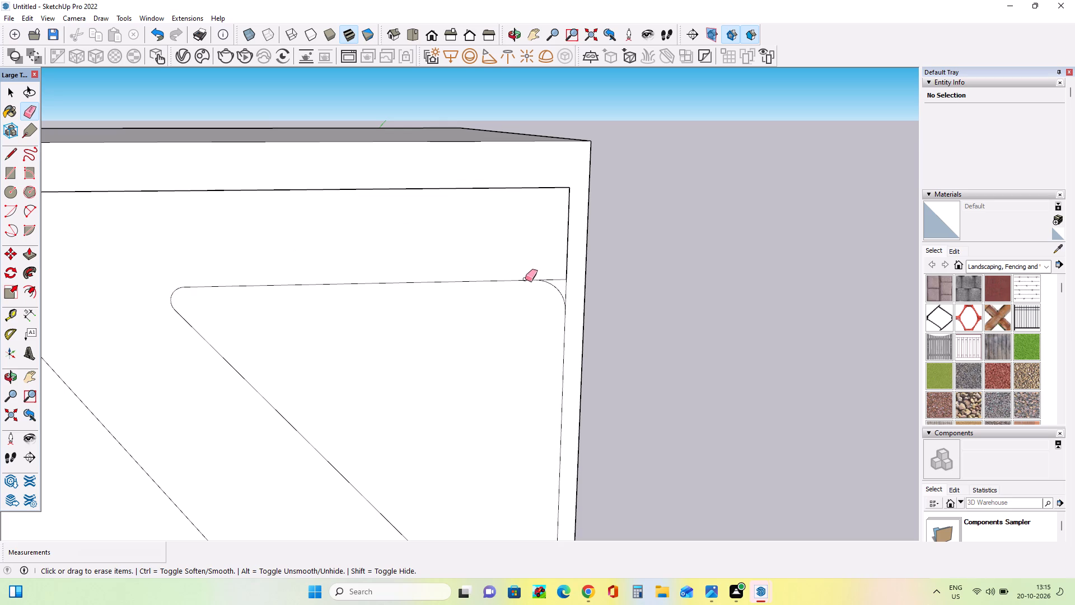
drag(553, 274, 573, 288)
scroll(489, 234, down, 9)
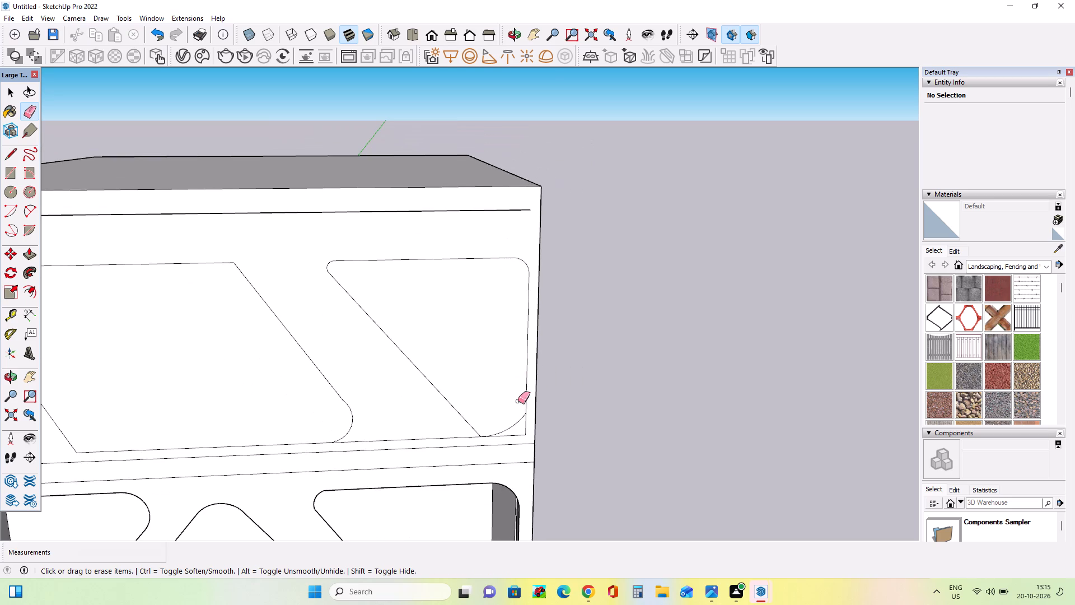
scroll(503, 404, up, 9)
drag(517, 393, 537, 402)
drag(550, 377, 558, 387)
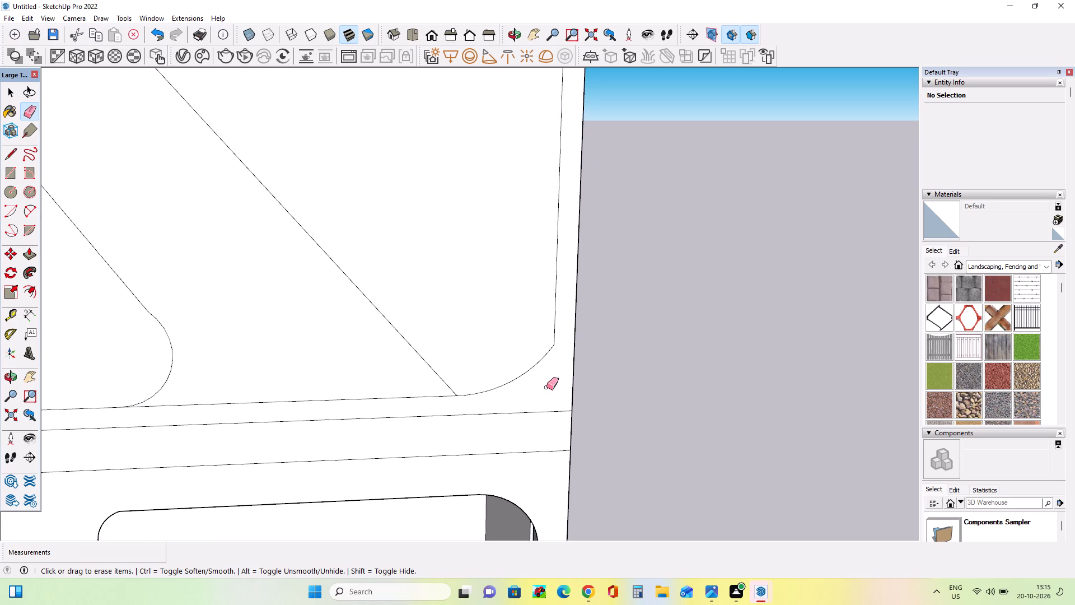
Erase the bottom edge between the second and third openings, including the leftover stub at the second opening's lower arc.
drag(440, 389, 446, 403)
scroll(452, 410, down, 9)
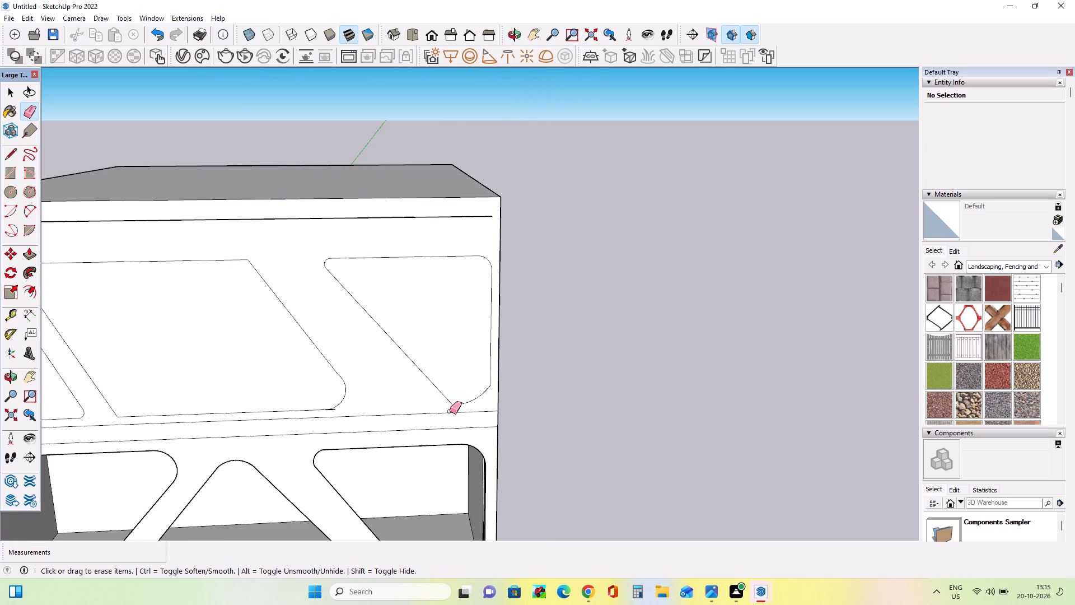
scroll(450, 411, down, 5)
scroll(361, 415, up, 9)
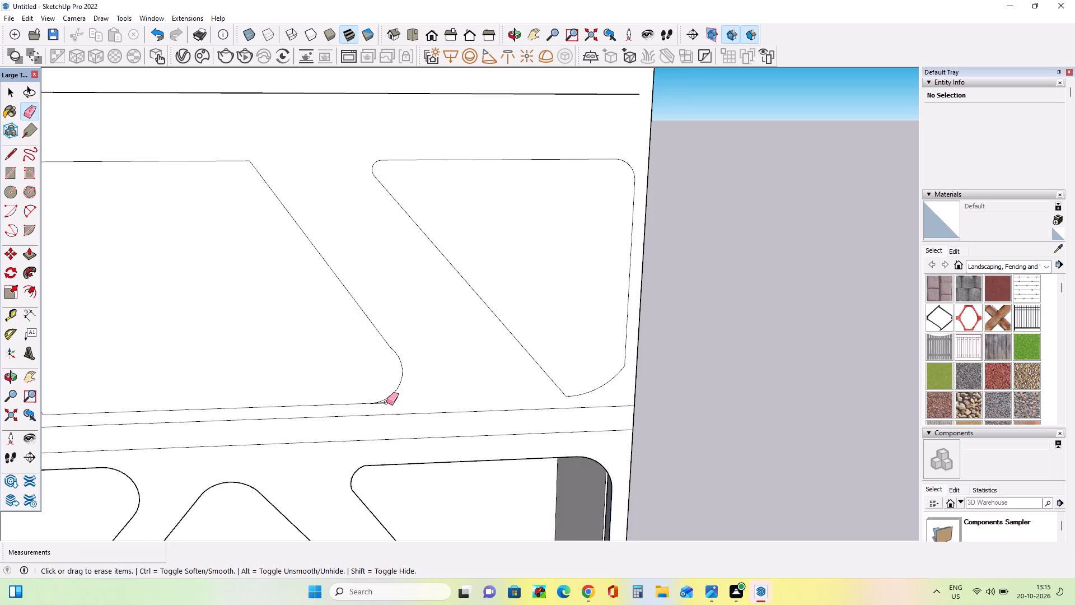
click(386, 402)
scroll(451, 394, down, 14)
middle_click(455, 398)
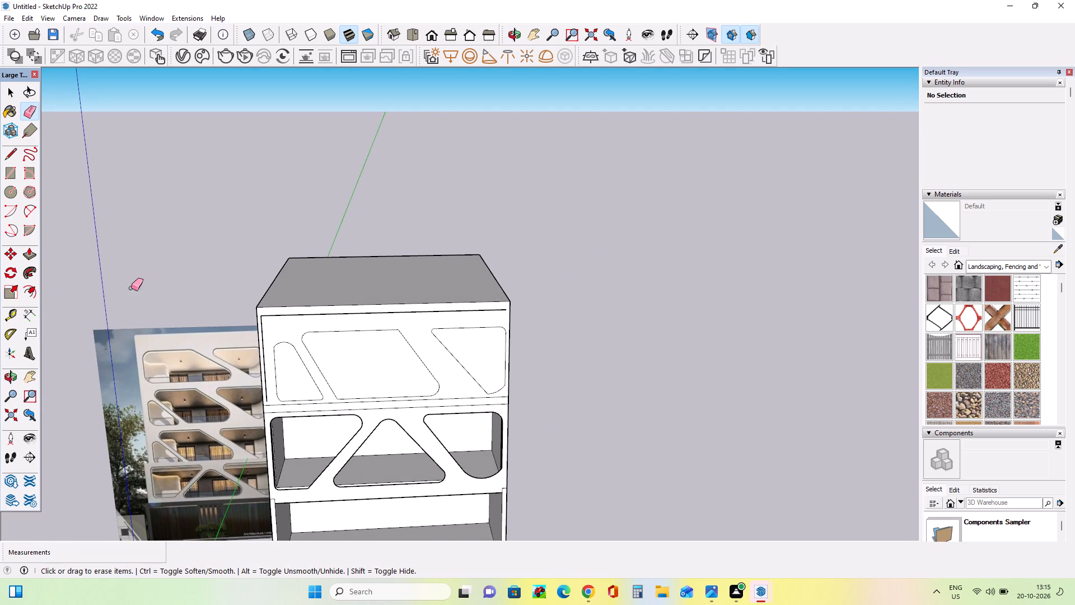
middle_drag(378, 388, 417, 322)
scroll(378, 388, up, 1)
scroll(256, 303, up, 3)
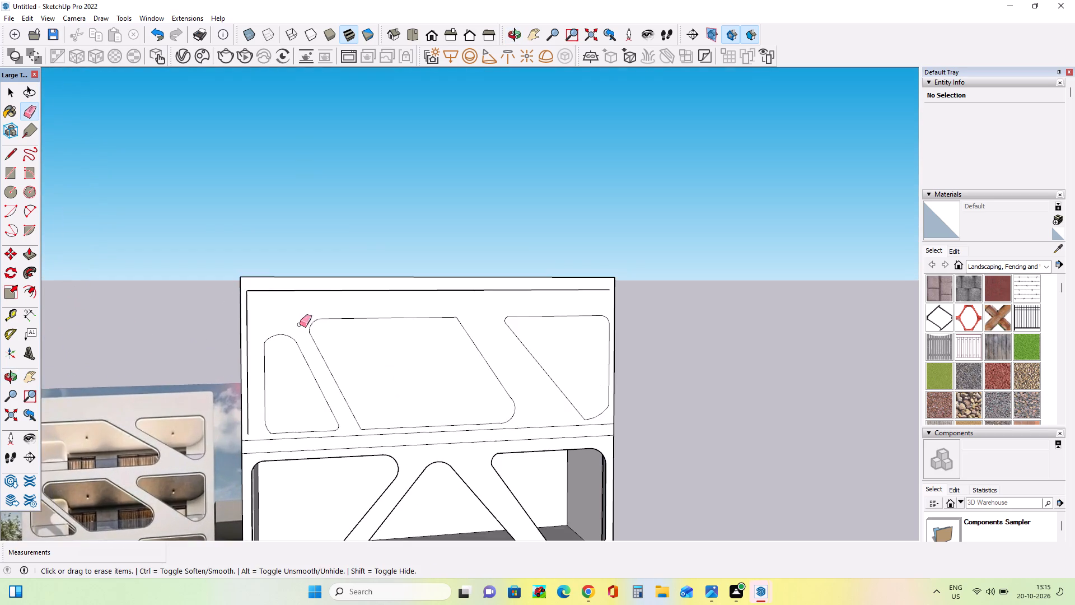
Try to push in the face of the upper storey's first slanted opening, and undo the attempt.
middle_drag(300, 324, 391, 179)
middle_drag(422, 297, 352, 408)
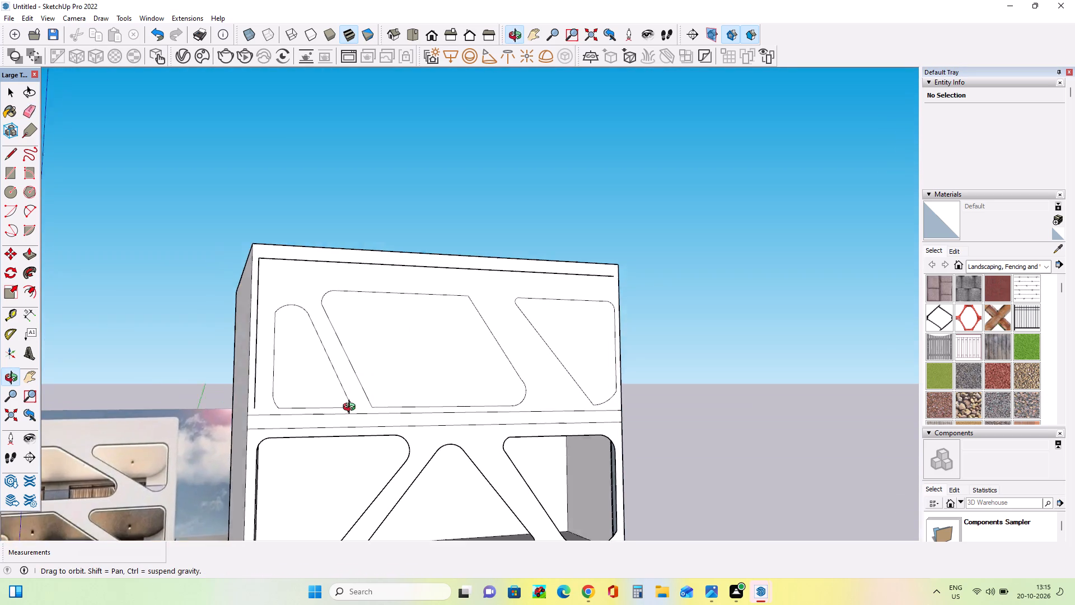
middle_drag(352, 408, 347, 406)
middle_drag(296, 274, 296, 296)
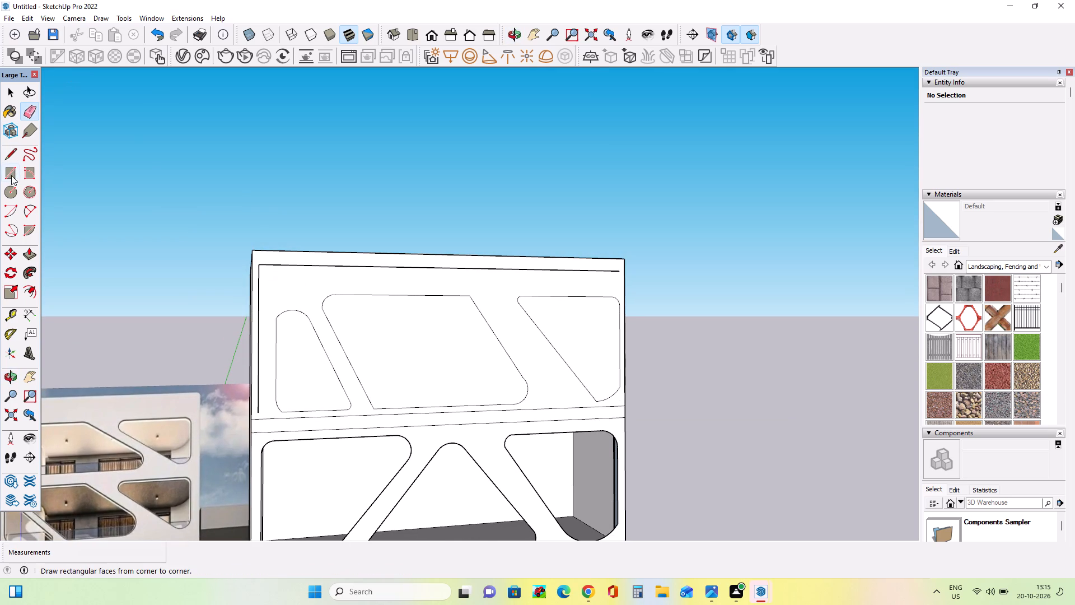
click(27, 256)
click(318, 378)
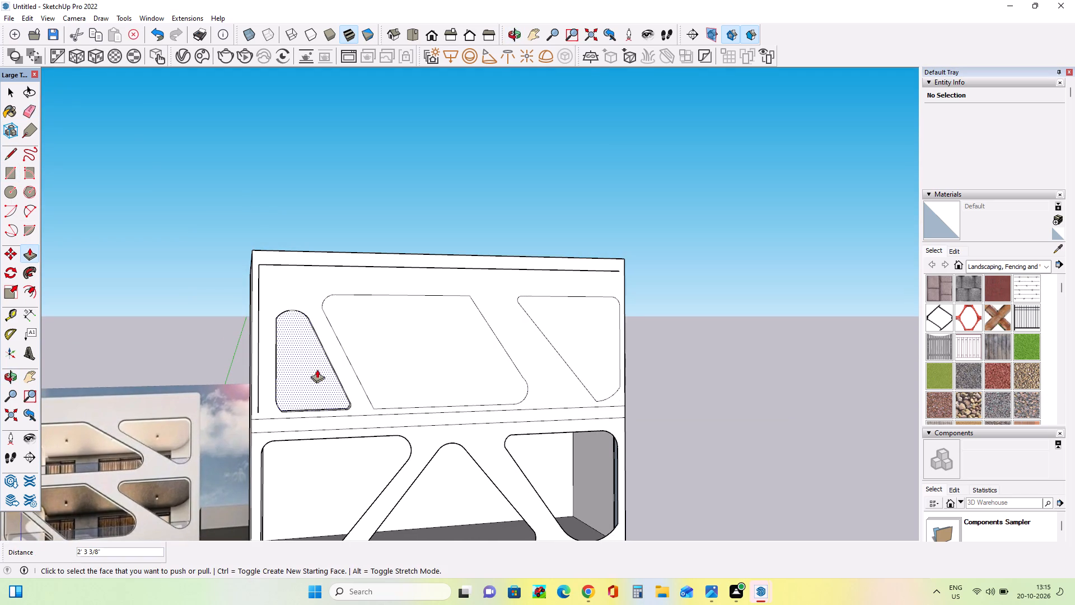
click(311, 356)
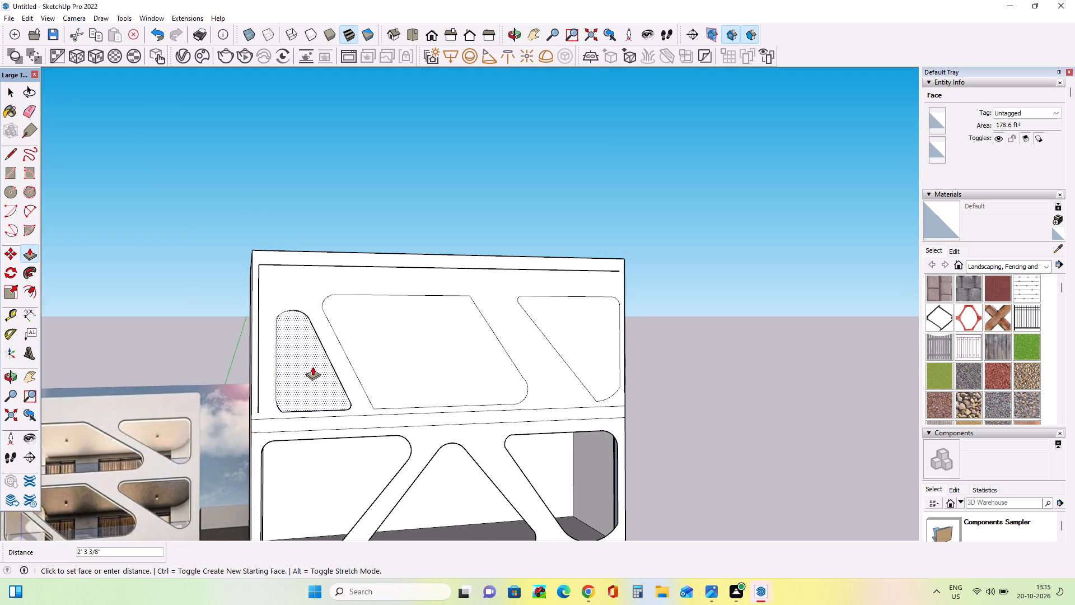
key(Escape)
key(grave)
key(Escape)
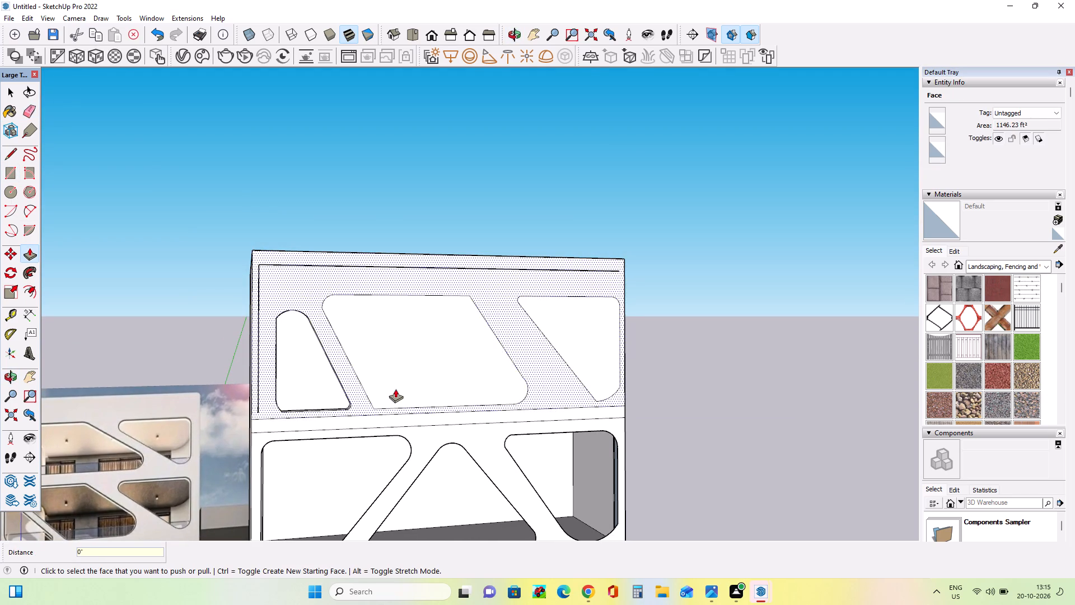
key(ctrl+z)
Delete the faces inside the upper storey's three rounded openings so they become see-through.
click(6, 95)
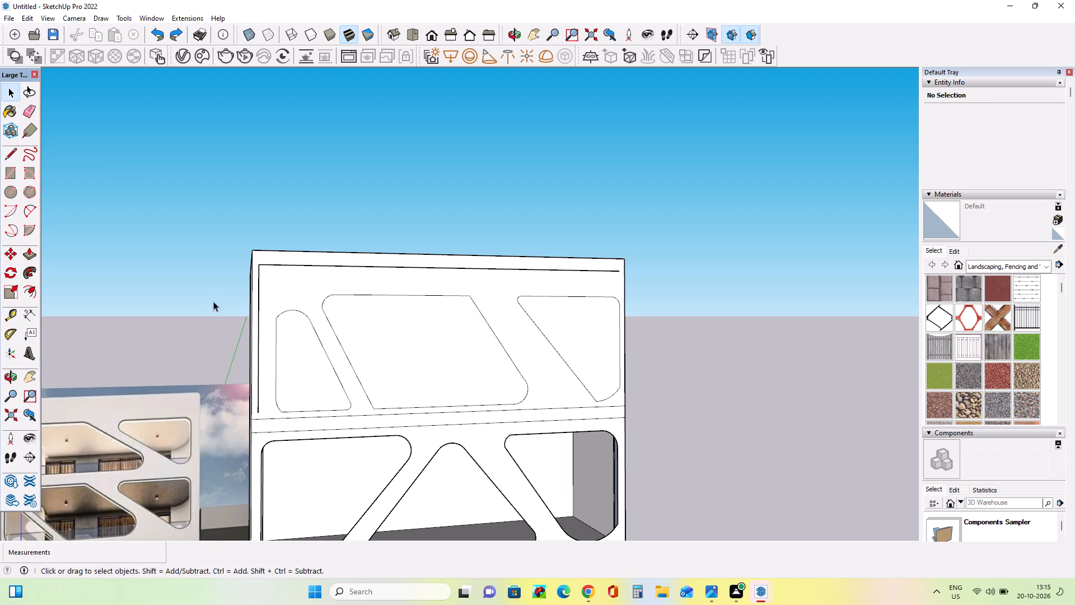
click(296, 384)
key(Delete)
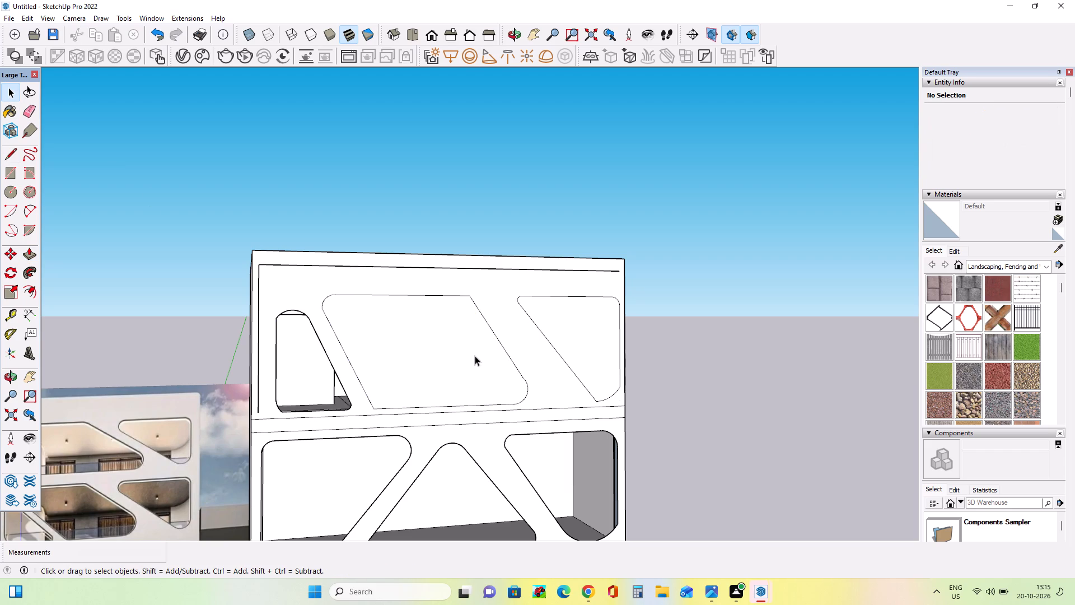
click(470, 362)
key(Delete)
click(586, 353)
key(Delete)
Erase the leftover horizontal frame line above the upper storey's openings and the vertical one beside the first opening.
middle_drag(599, 397, 545, 465)
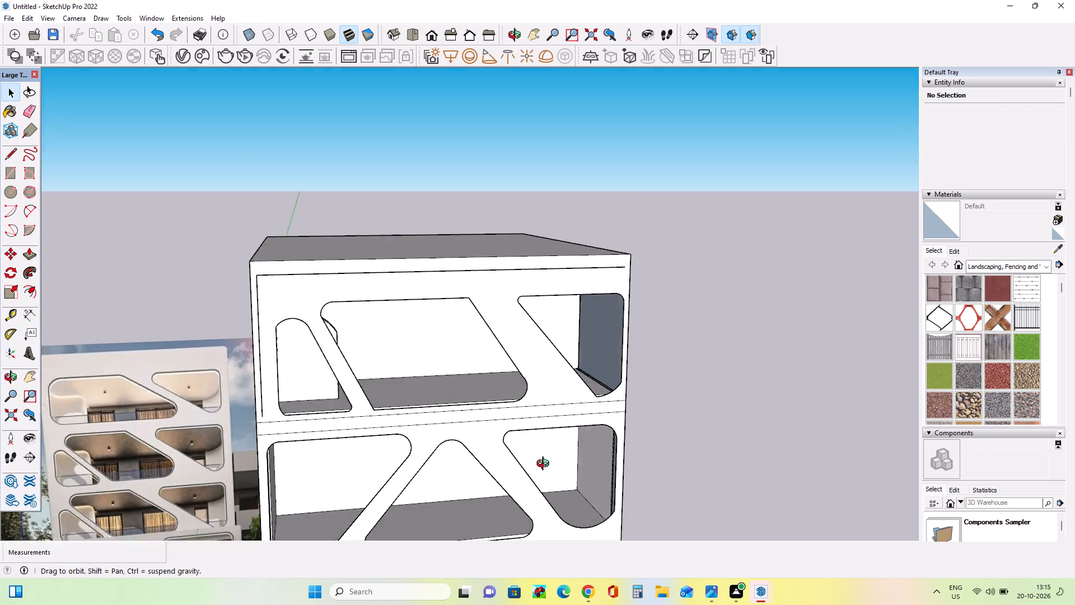
middle_drag(545, 465, 496, 393)
middle_drag(424, 295, 460, 337)
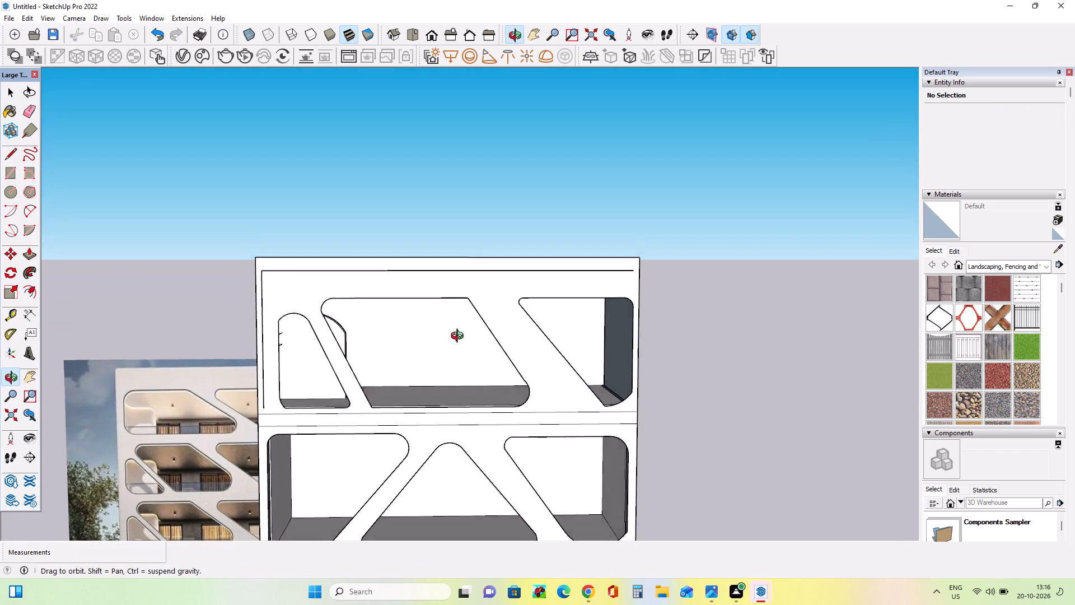
middle_drag(460, 337, 529, 389)
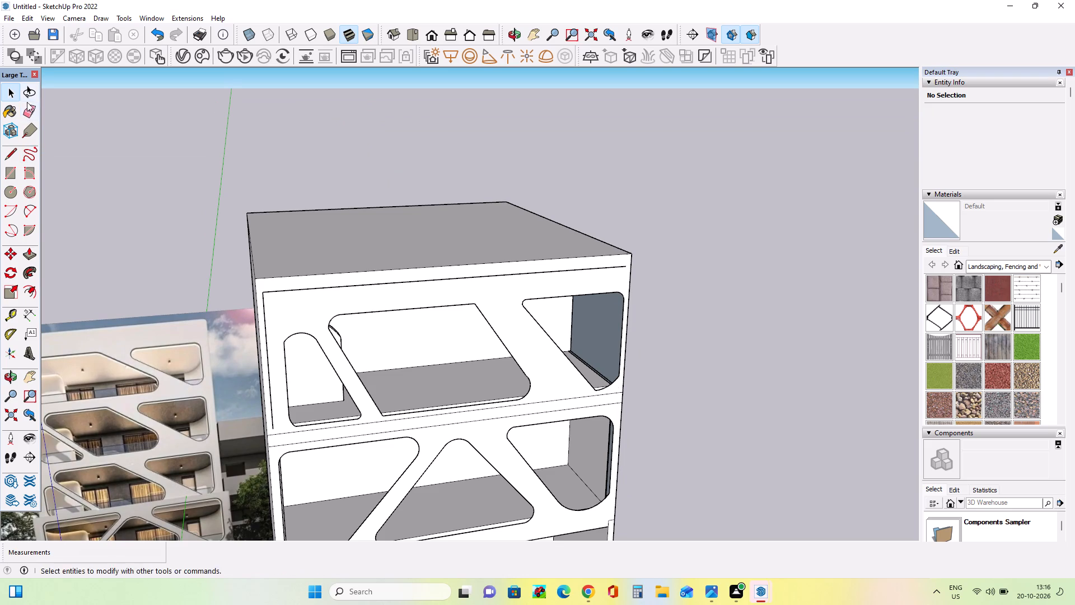
click(29, 109)
click(306, 290)
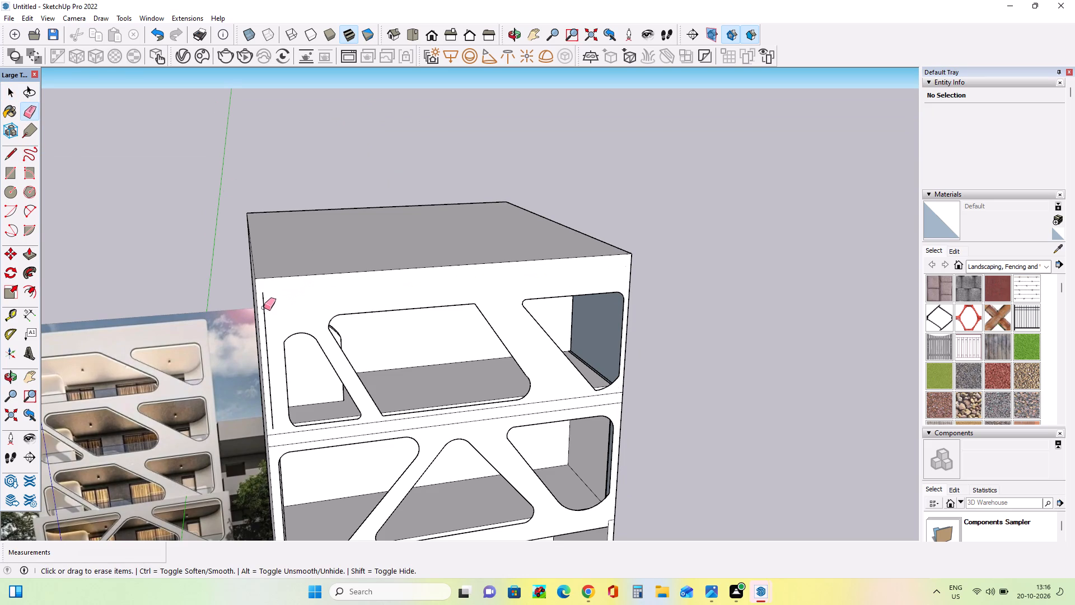
click(261, 308)
click(263, 310)
Lower the building's roof face about 2' 1/8" with Push/Pull.
middle_drag(259, 318, 242, 289)
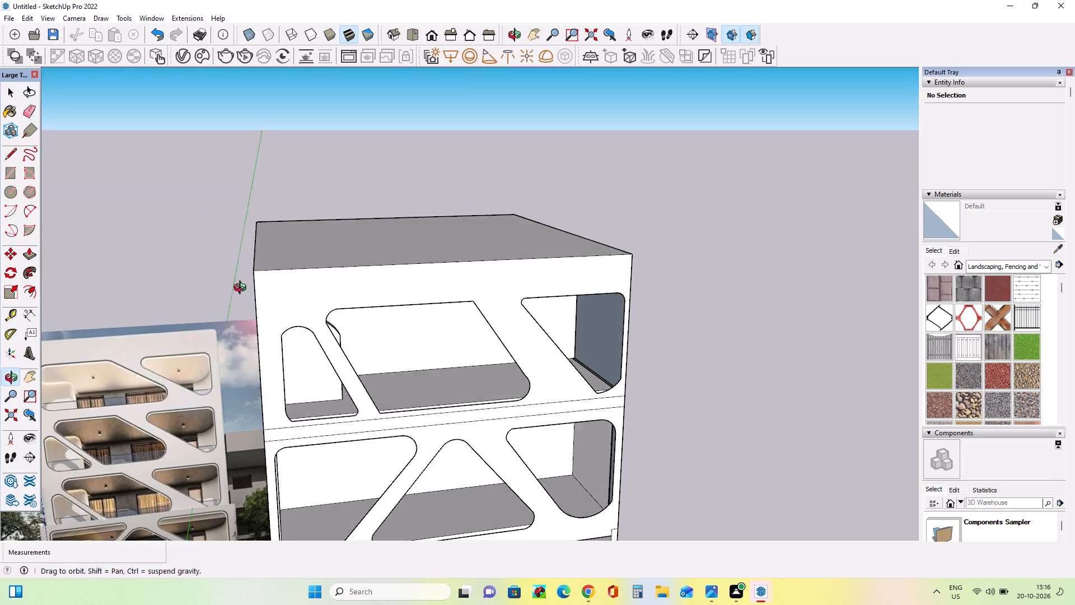
middle_drag(242, 289, 230, 272)
scroll(230, 272, down, 1)
middle_drag(296, 316, 279, 344)
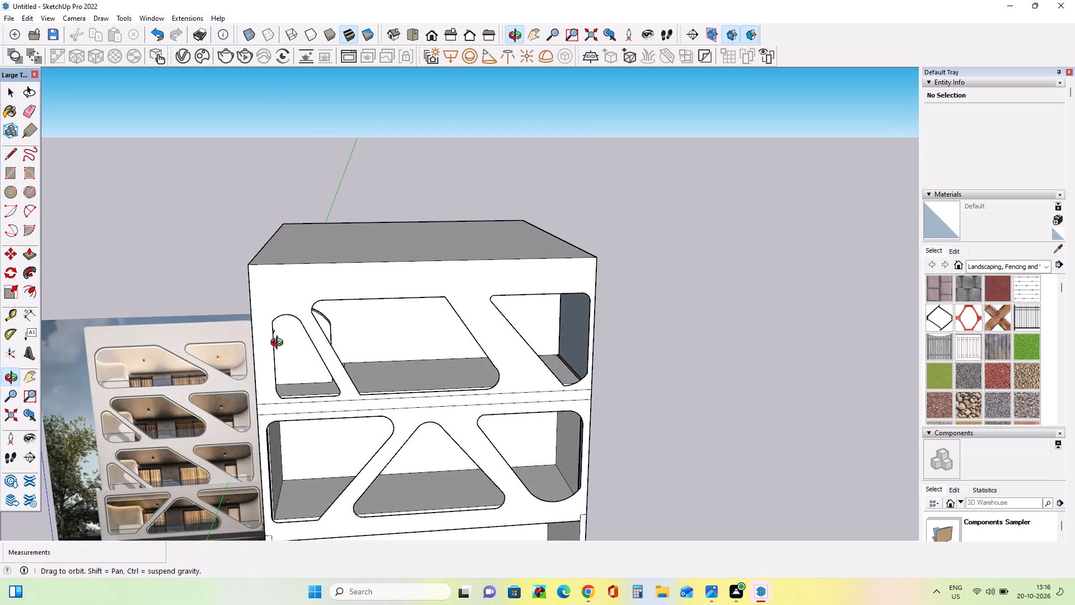
middle_drag(279, 344, 303, 344)
click(30, 258)
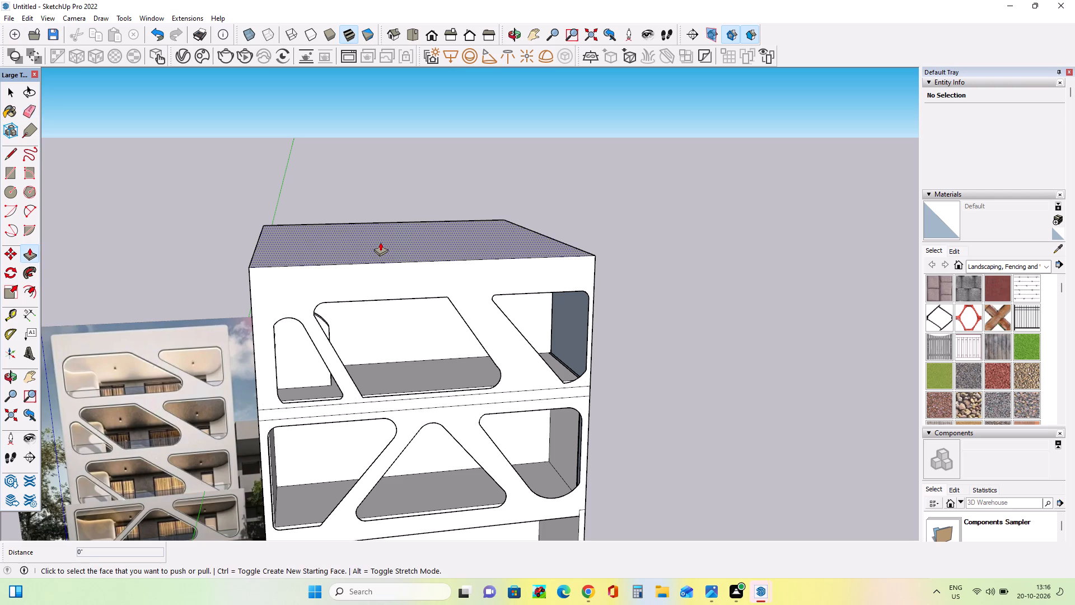
click(380, 242)
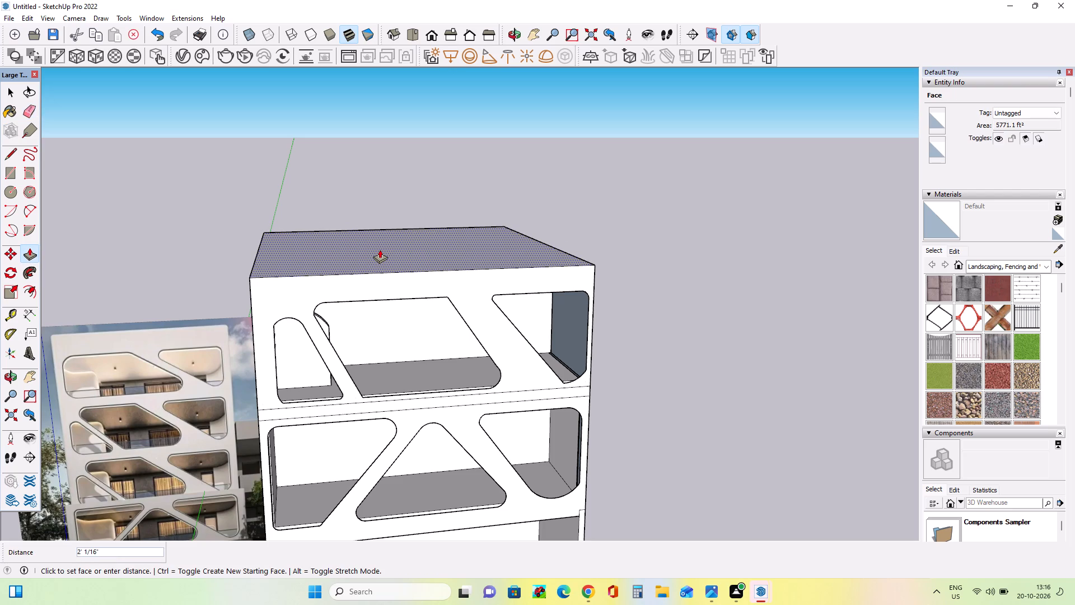
click(380, 250)
Examine the upper storey's openings and the curved piece behind the first one, comparing the facade with the reference image.
middle_drag(380, 319, 389, 234)
scroll(389, 235, down, 4)
middle_drag(387, 277, 391, 318)
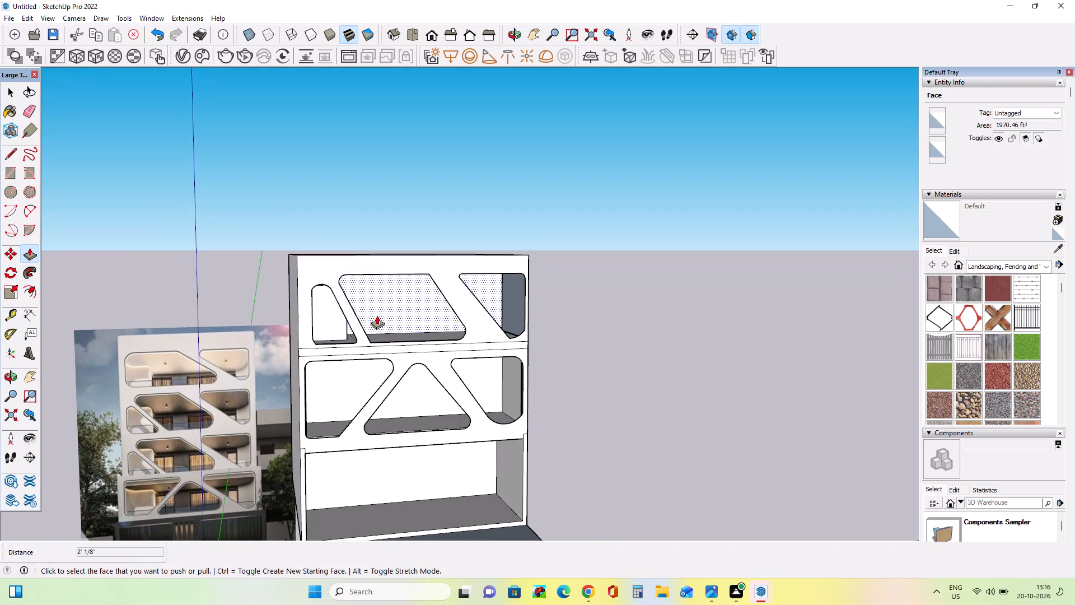
middle_click(377, 316)
middle_drag(362, 237, 345, 247)
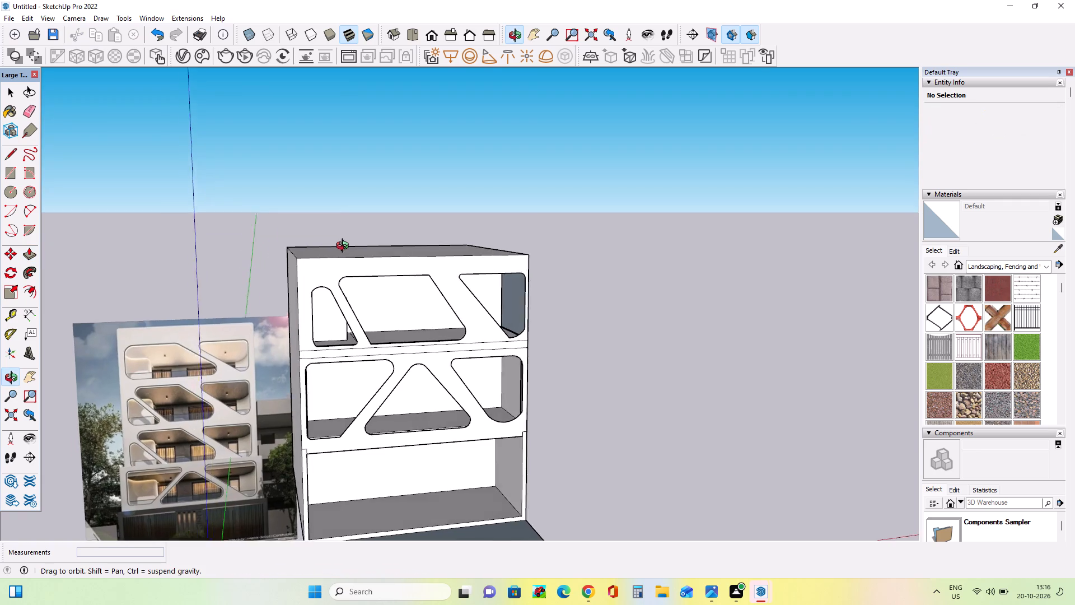
middle_drag(345, 247, 386, 203)
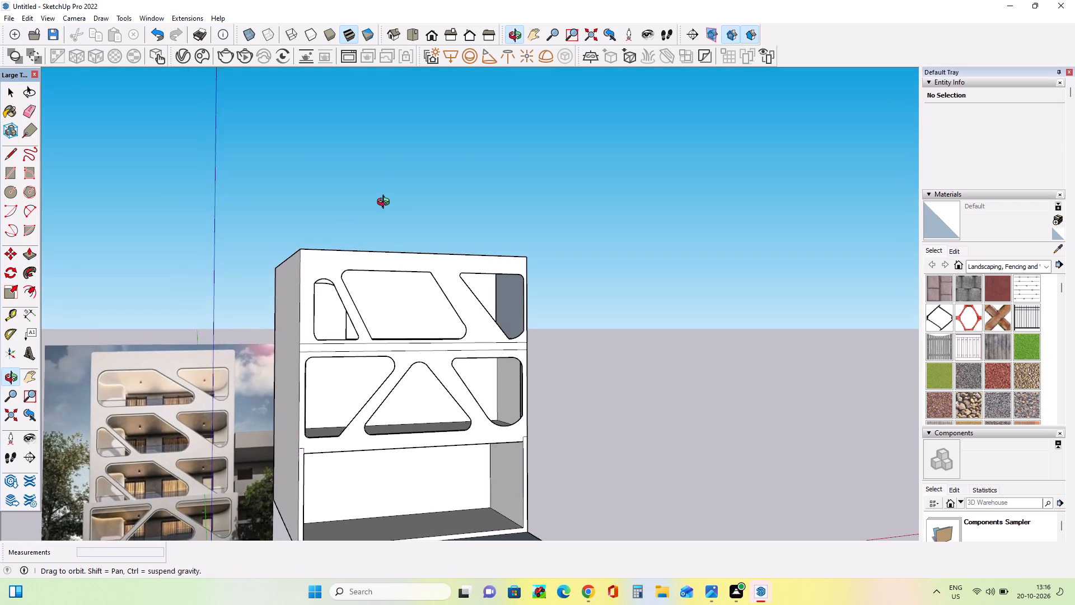
middle_drag(386, 203, 402, 238)
middle_drag(475, 313, 375, 297)
scroll(401, 291, down, 2)
middle_drag(434, 305, 440, 322)
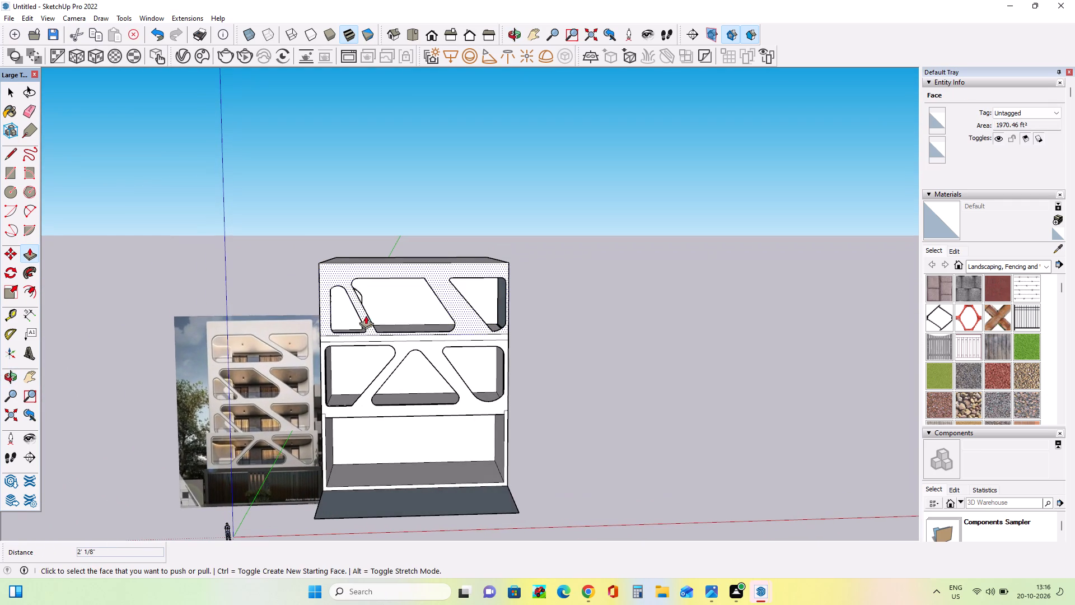
scroll(356, 307, up, 4)
middle_drag(380, 310, 279, 336)
scroll(357, 304, up, 2)
scroll(358, 302, down, 1)
scroll(358, 302, up, 5)
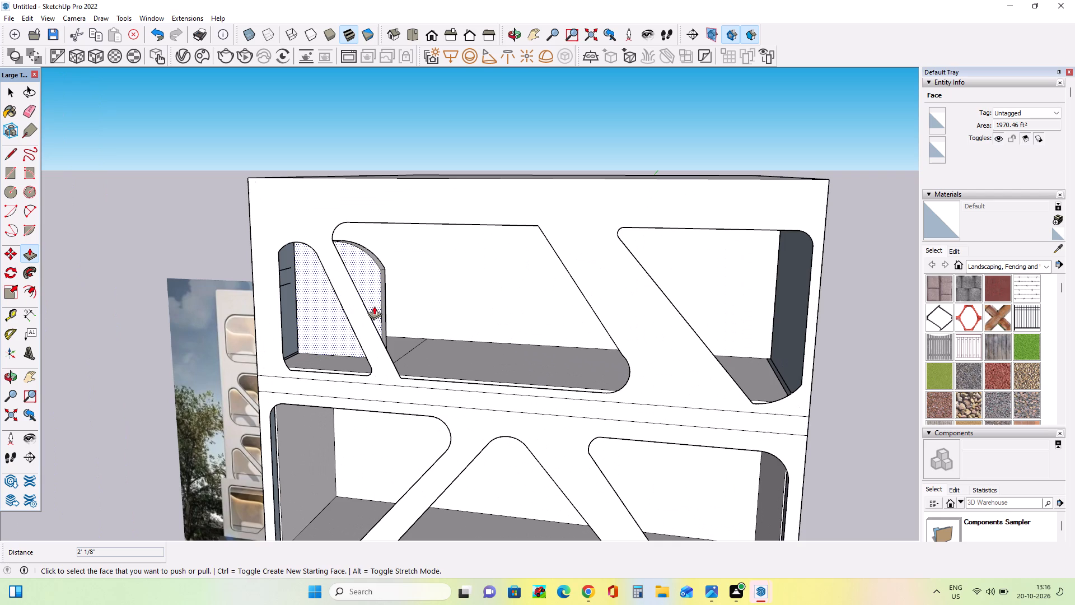
click(385, 306)
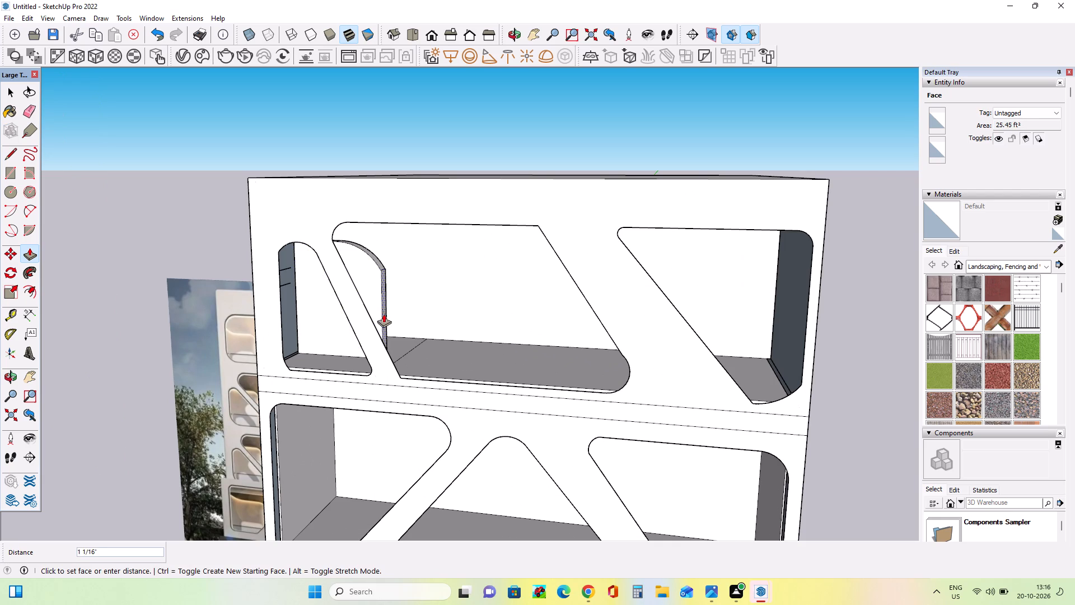
key(Escape)
Adjust the roof face's height by about 1 5/16" with Push/Pull.
middle_drag(391, 311, 405, 327)
scroll(407, 297, down, 2)
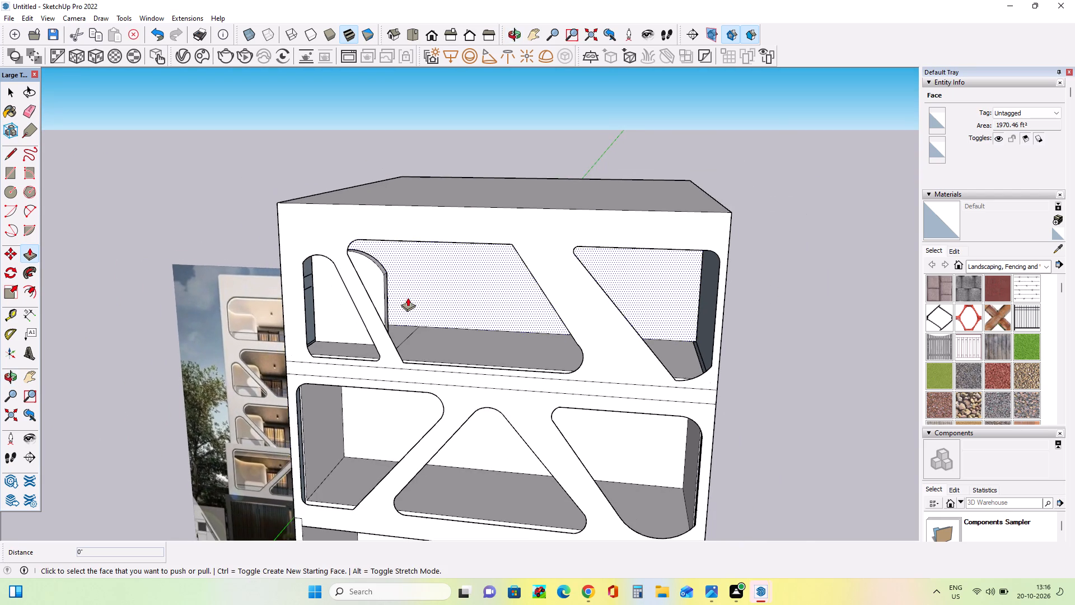
middle_drag(416, 305, 448, 336)
click(445, 201)
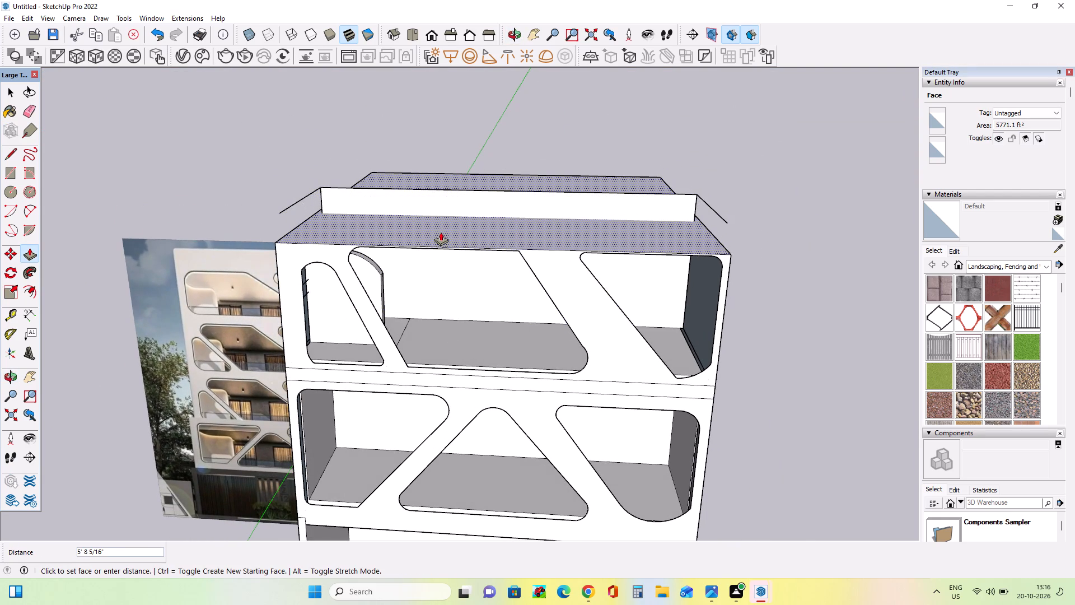
click(437, 200)
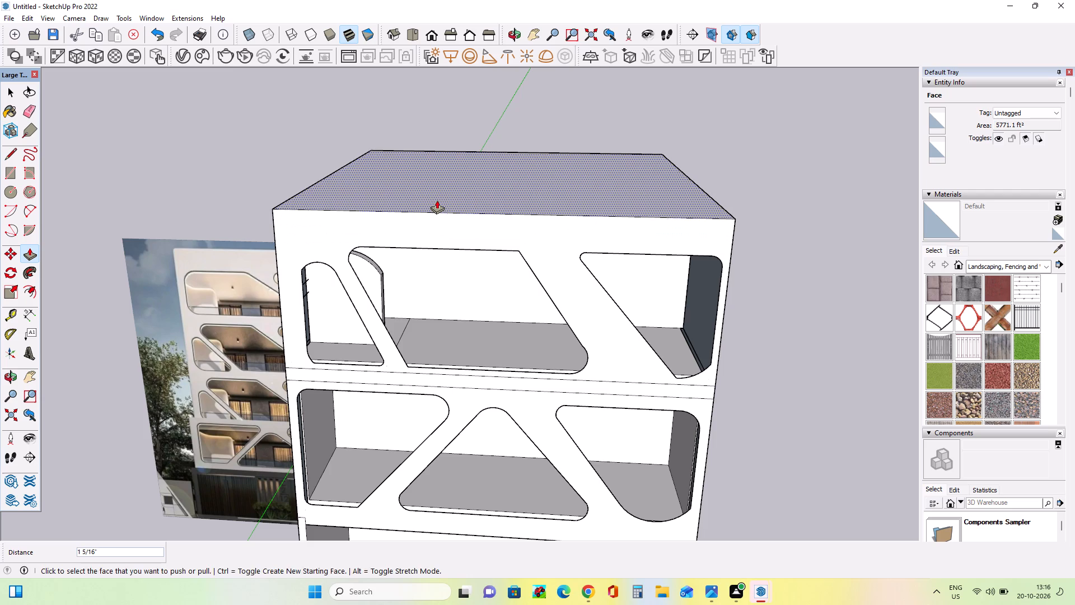
Draw a horizontal line about 75' 2 3/4" long across the full facade width, just below the roof edge.
middle_drag(436, 291, 494, 244)
scroll(494, 244, down, 2)
middle_drag(454, 261, 462, 271)
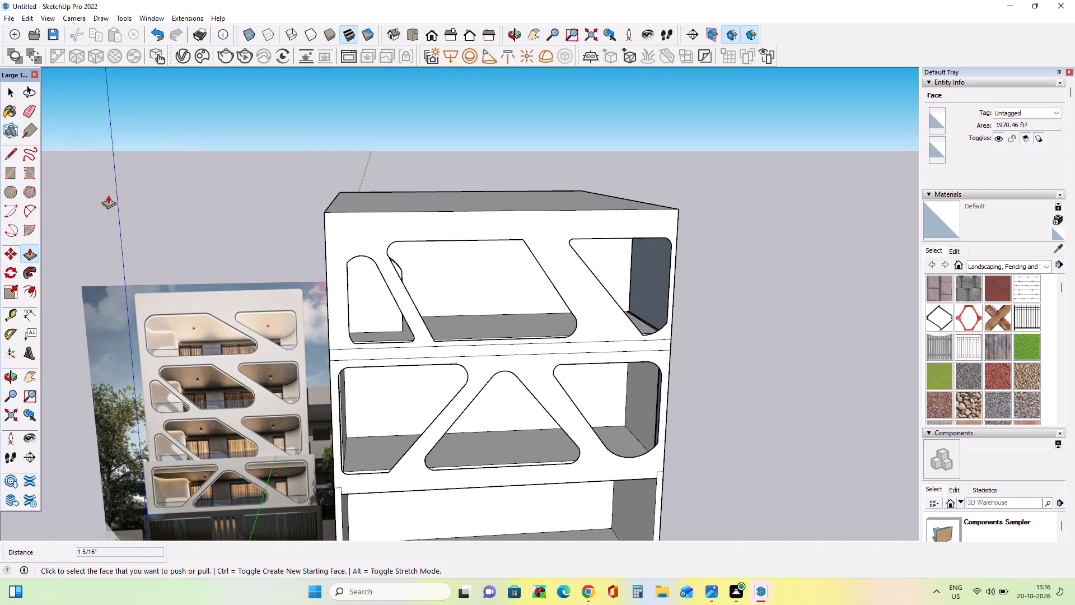
click(8, 162)
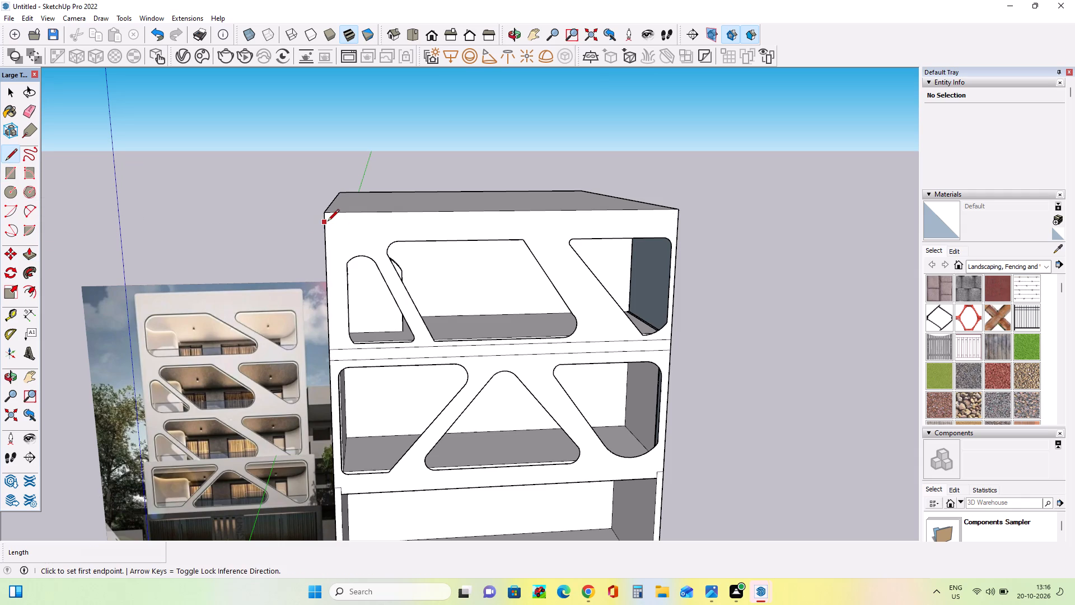
click(328, 222)
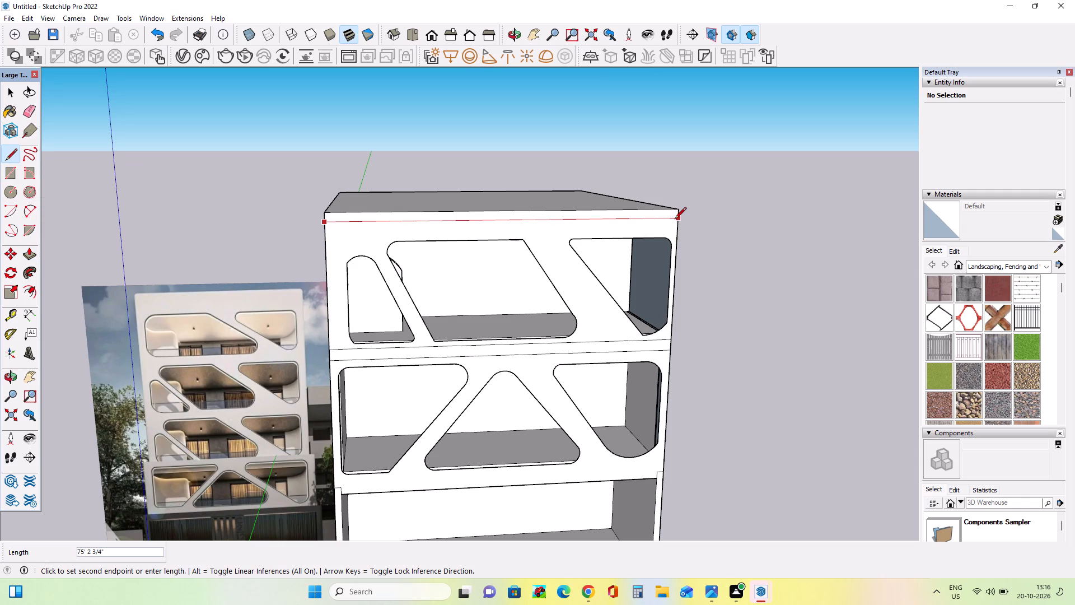
click(675, 220)
Raise the roof face about 35' 11 1/16" with Push/Pull to add a block above the upper storey.
middle_drag(692, 267, 694, 287)
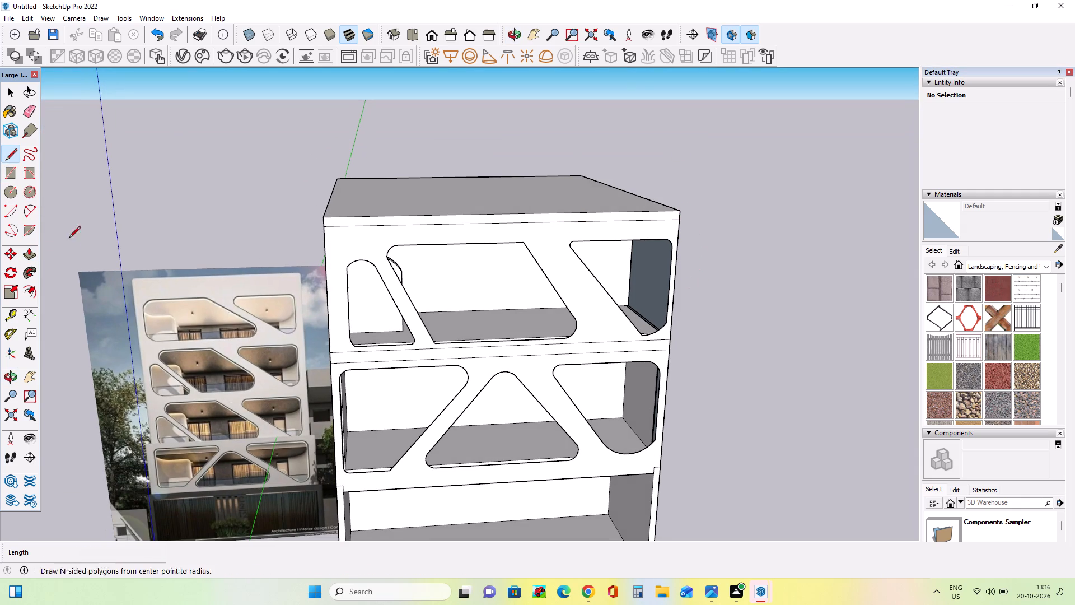
click(27, 255)
click(514, 201)
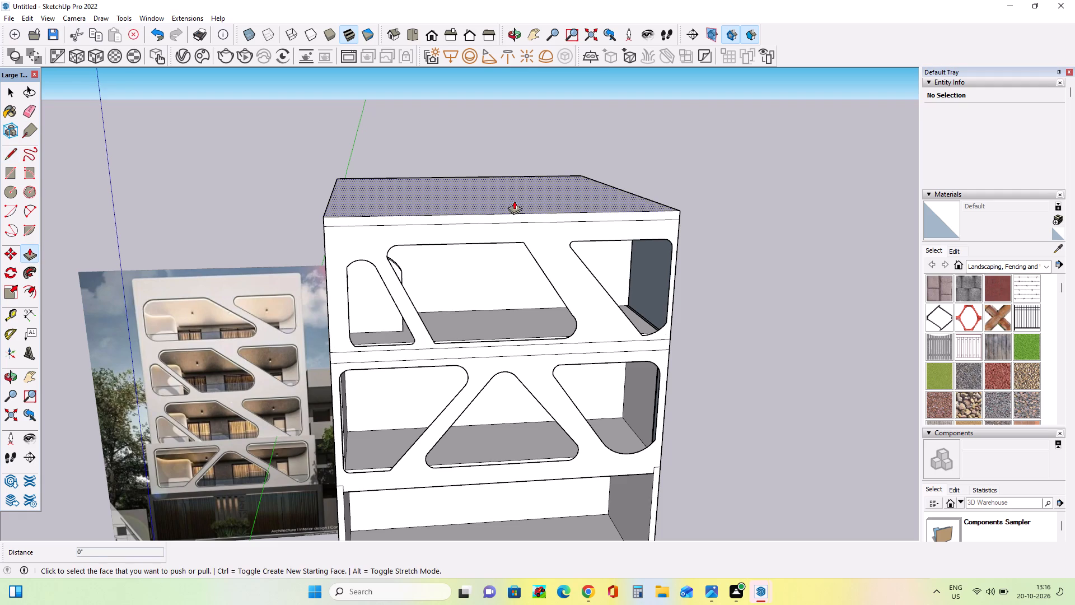
scroll(489, 142, down, 8)
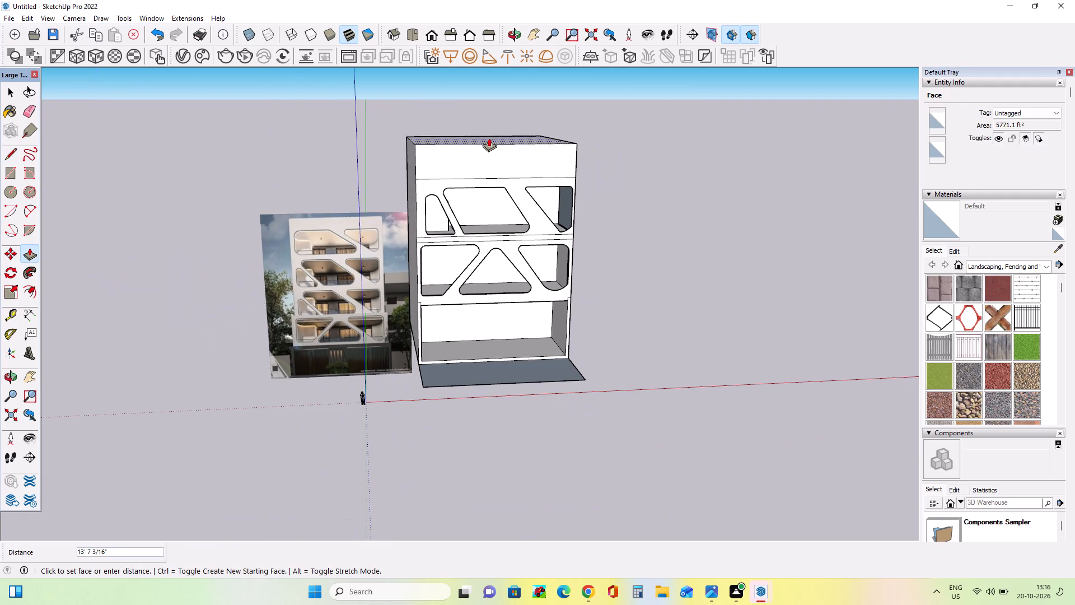
click(504, 94)
Lower the raised block's top face about 8' 3 5/8" with Push/Pull.
middle_drag(518, 103, 529, 197)
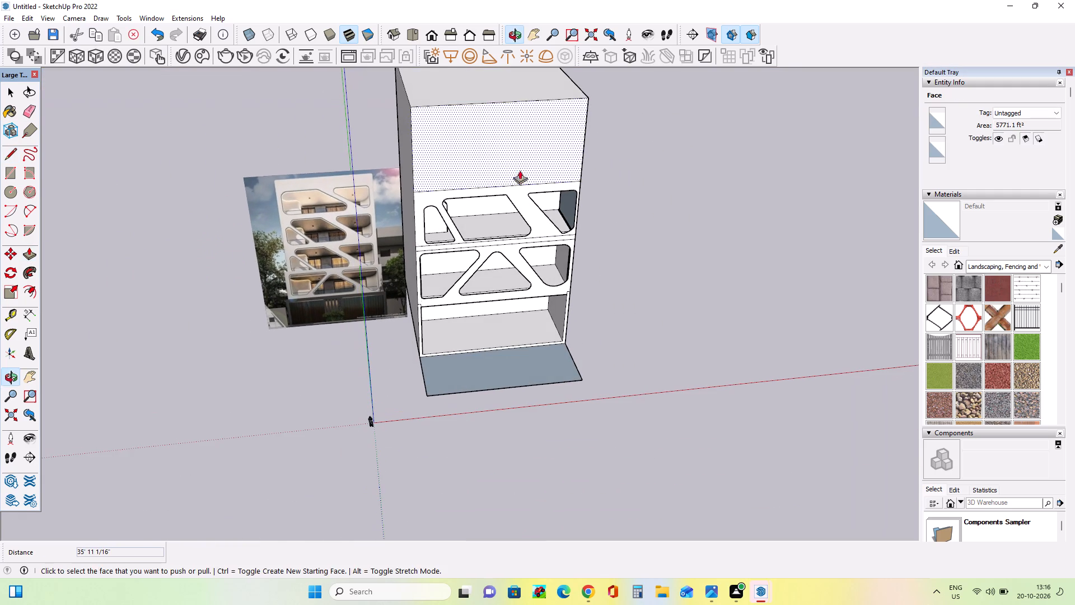
click(508, 84)
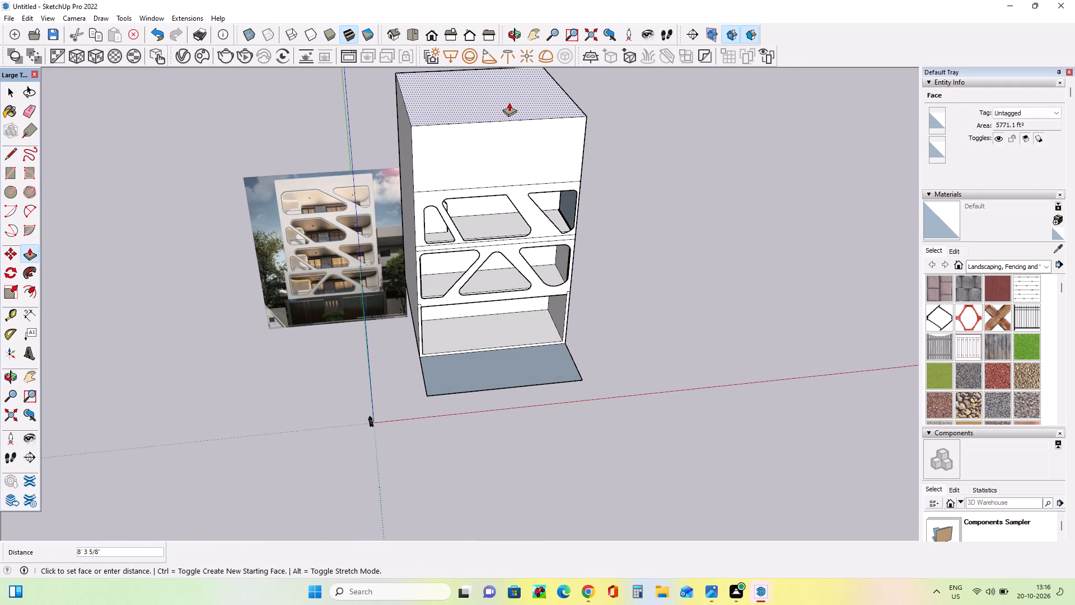
click(509, 103)
Examine the blank block above the upper storey against the reference image.
click(31, 373)
drag(336, 328, 270, 435)
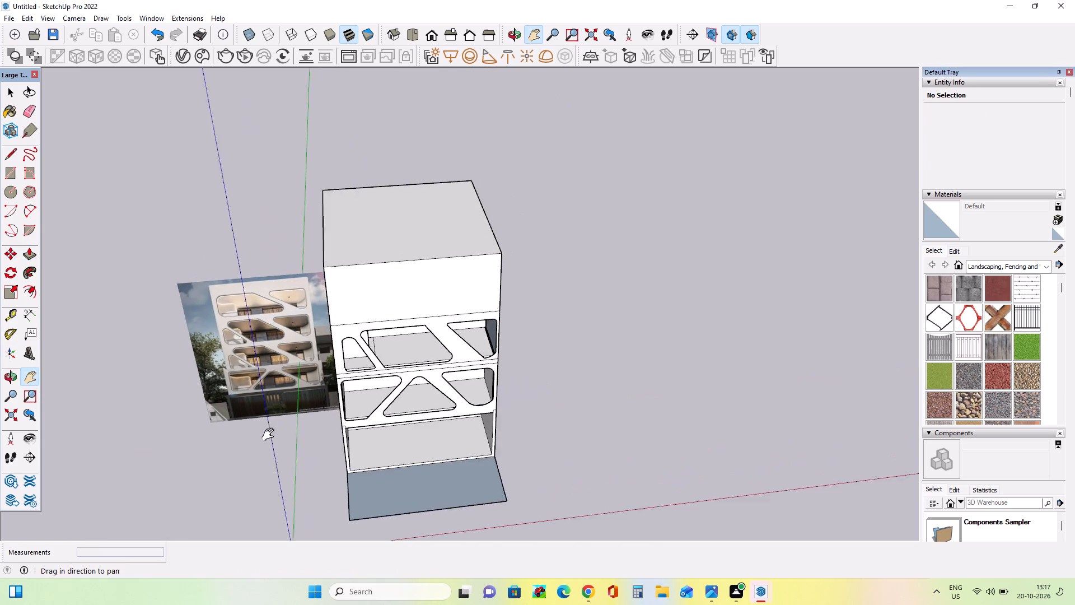
drag(270, 435, 267, 445)
middle_drag(398, 437, 390, 280)
scroll(338, 271, up, 4)
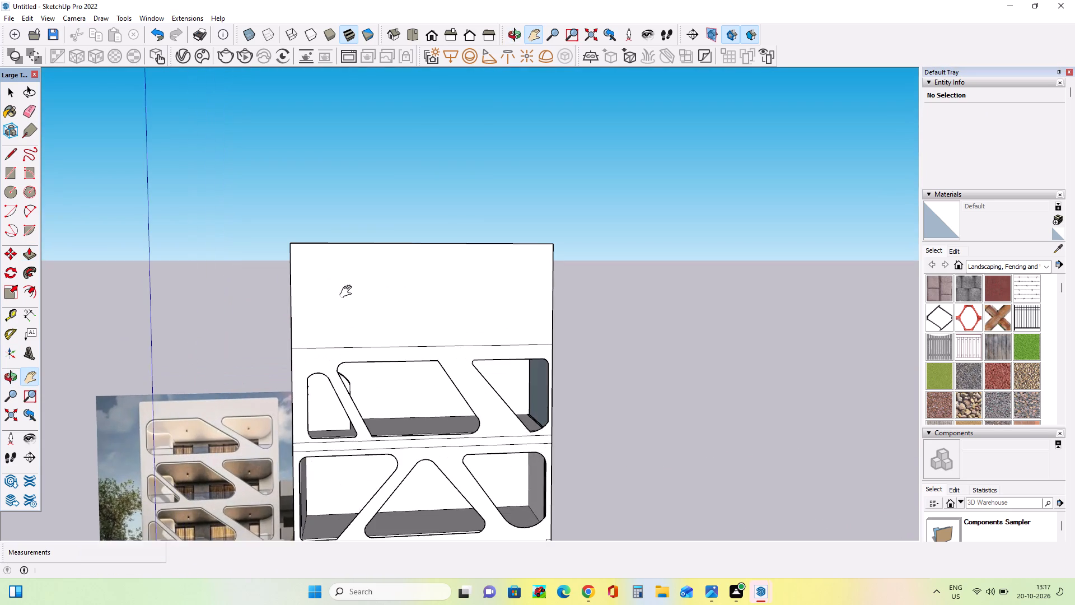
middle_drag(349, 292, 354, 314)
middle_click(353, 297)
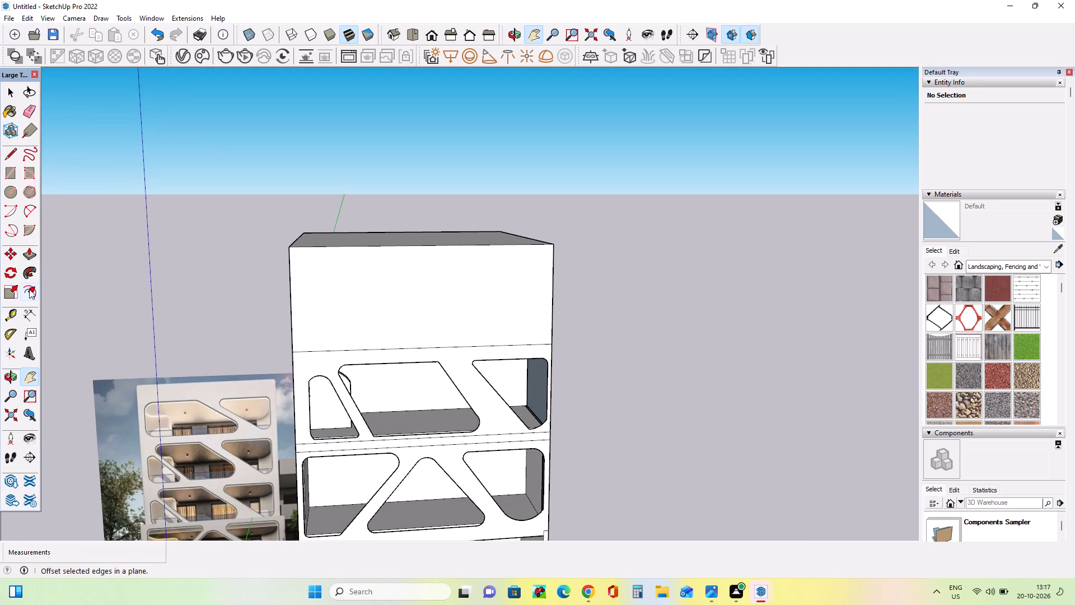
Offset the new top block's front face inward by about 1' 8 15/16" to form a border frame.
click(29, 289)
click(422, 320)
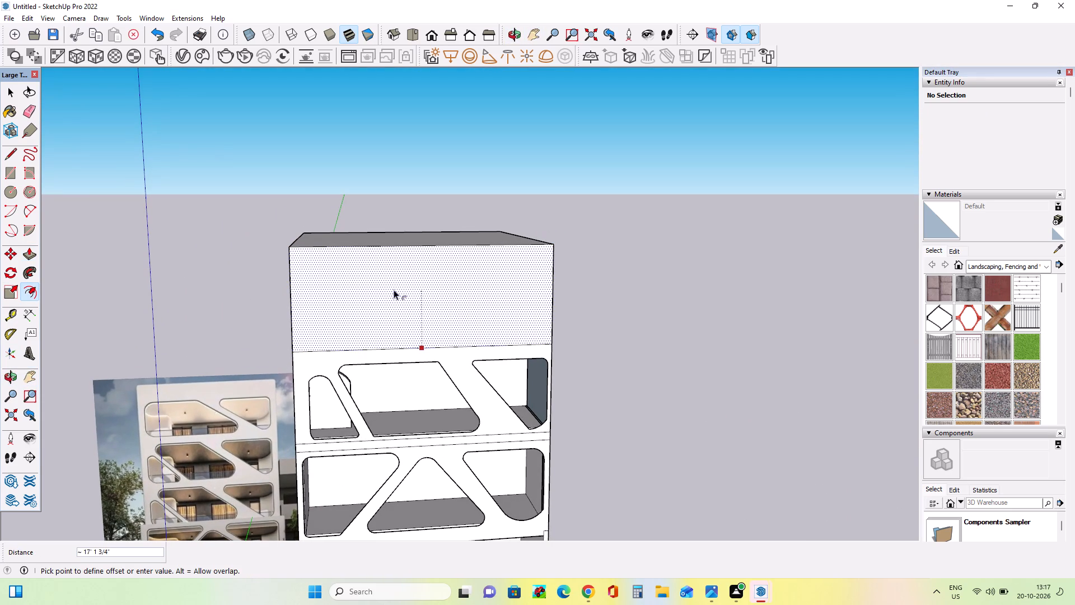
click(418, 342)
middle_drag(344, 327, 345, 353)
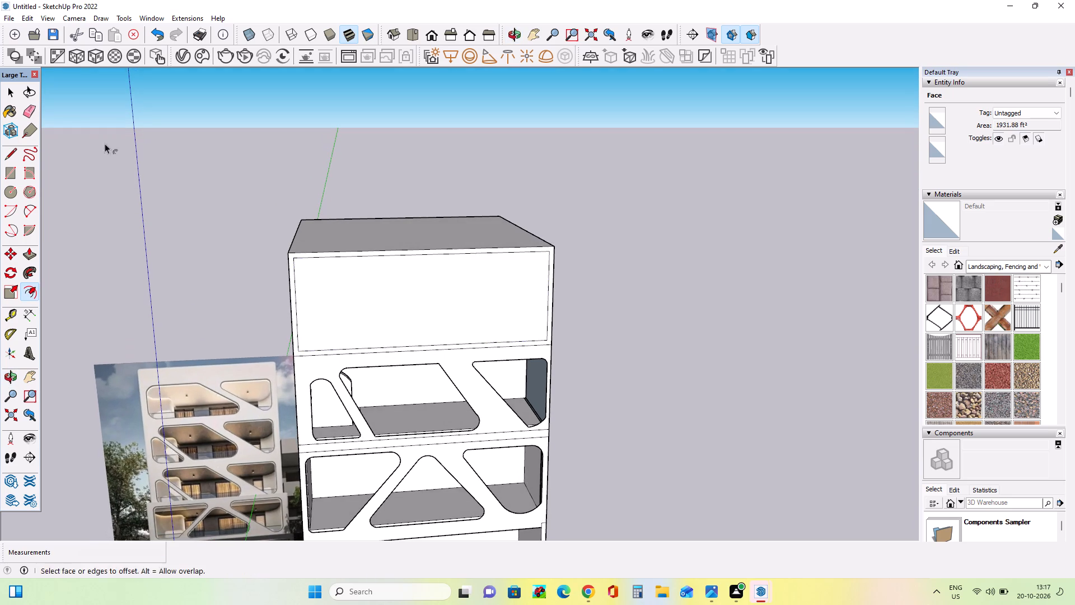
Push the inset front face of the top block inward 21' 10 3/4" with Push/Pull to hollow out the storey.
click(26, 254)
click(438, 334)
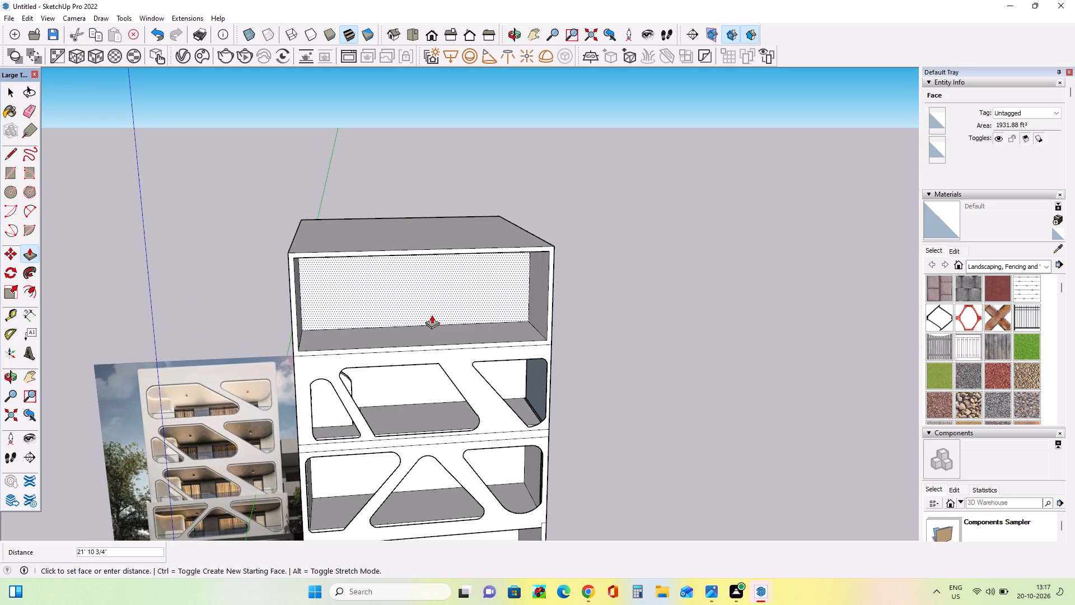
click(432, 315)
middle_drag(447, 367, 440, 330)
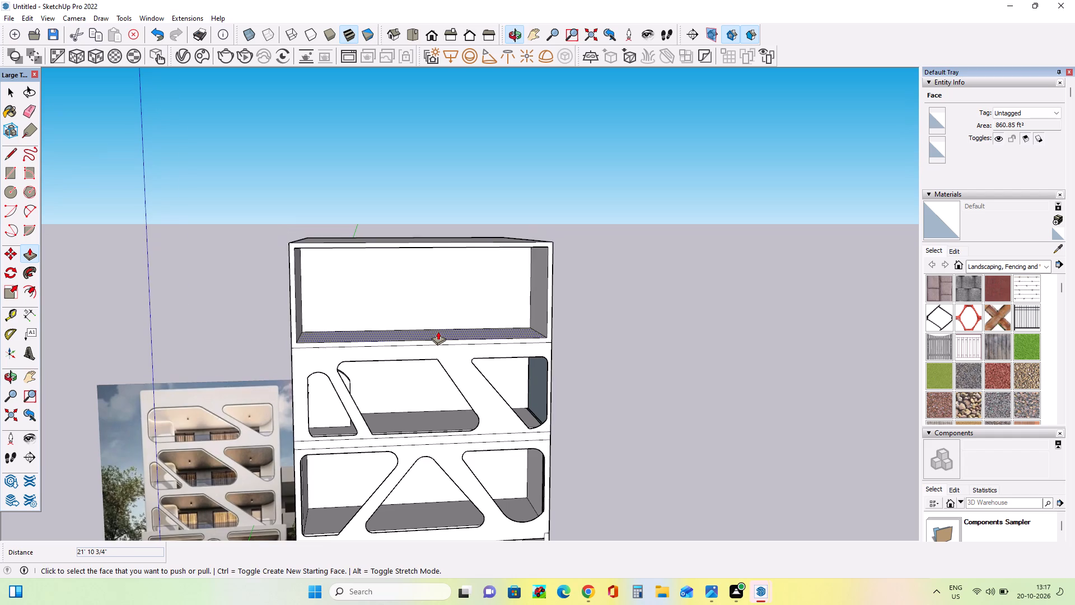
Draw a rectangle about 72' 4 13/16" by 26' 8 3/16" between opposite corners of the recess, closing its front.
scroll(437, 331, down, 1)
click(11, 177)
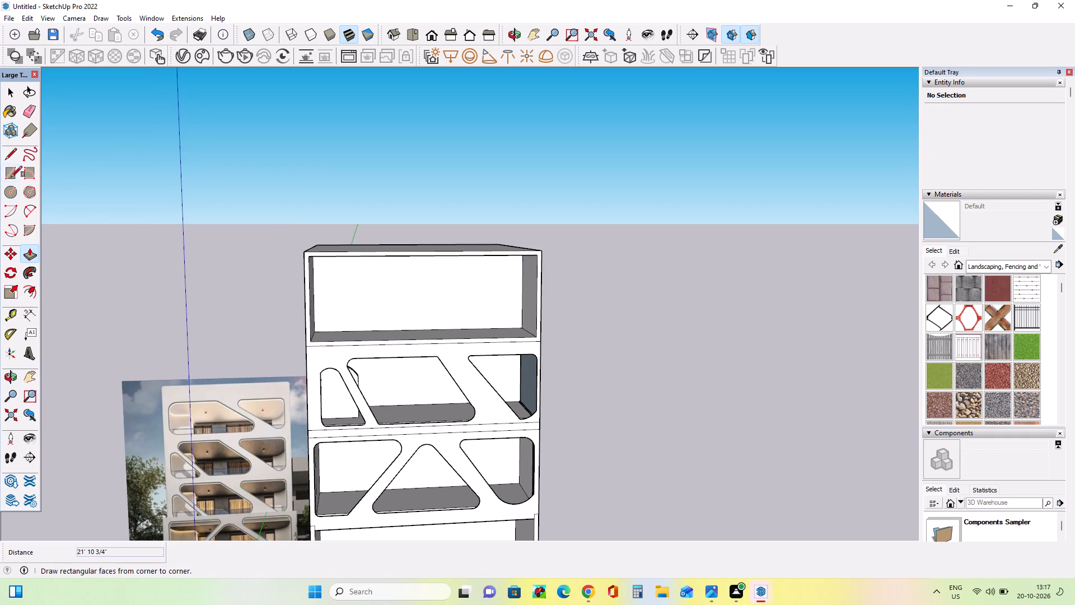
click(312, 339)
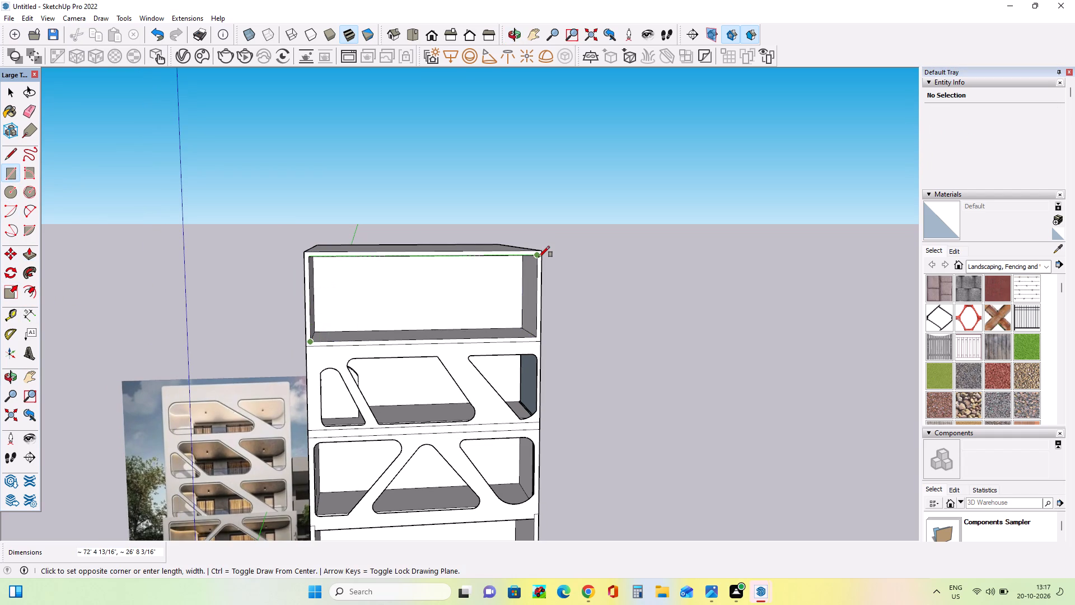
click(539, 257)
middle_drag(448, 369, 446, 407)
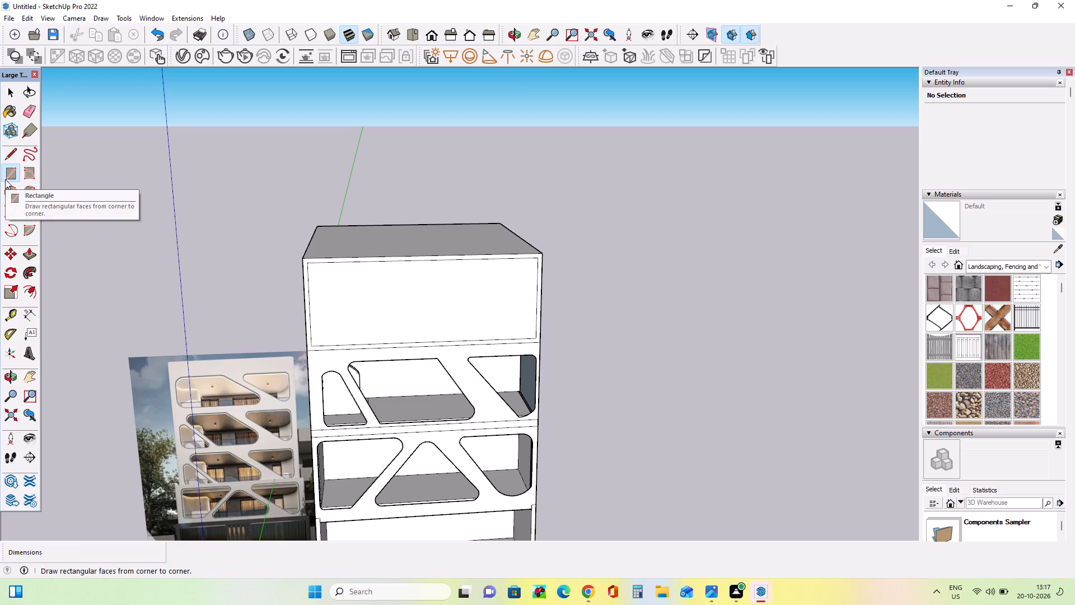
Select the outline edges and rounded corners of the narrow arched opening in the storey below the top block.
click(7, 91)
scroll(334, 397, up, 6)
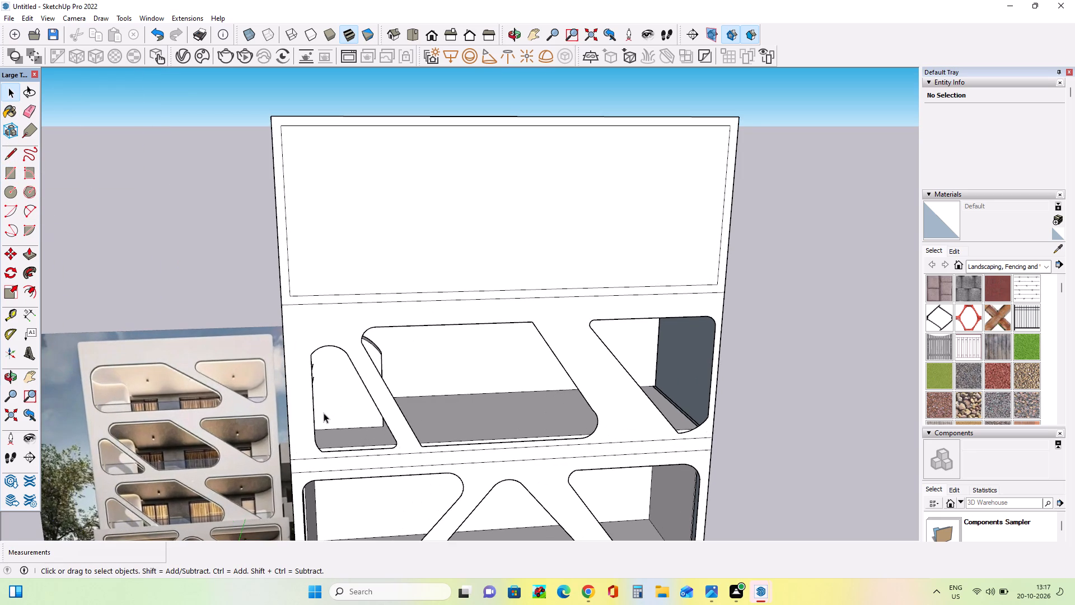
ctrl+click(315, 422)
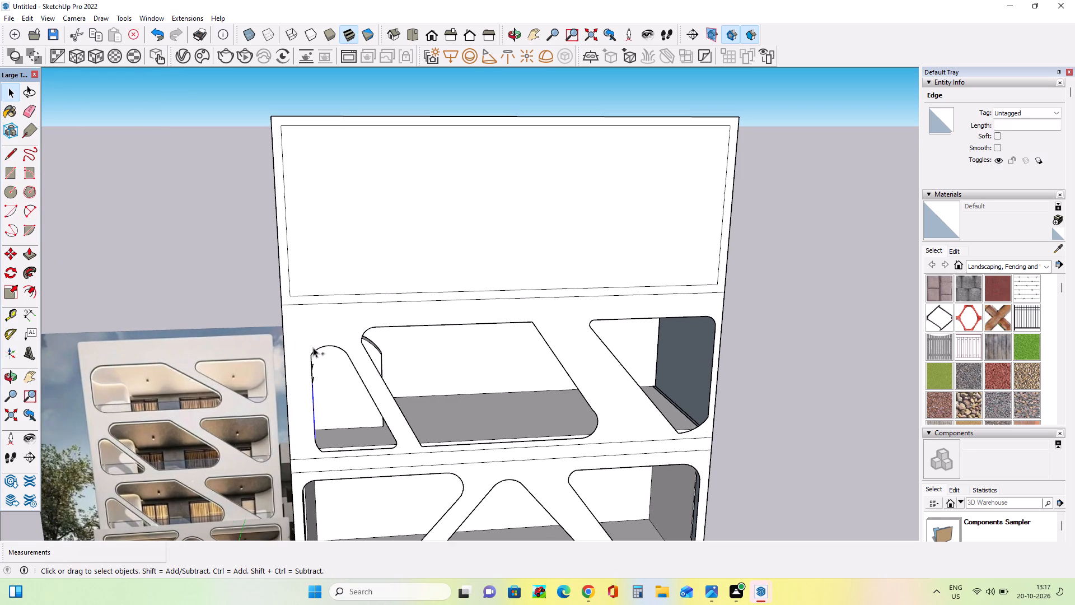
ctrl+click(314, 354)
ctrl+click(310, 364)
ctrl+scroll(312, 380, up, 3)
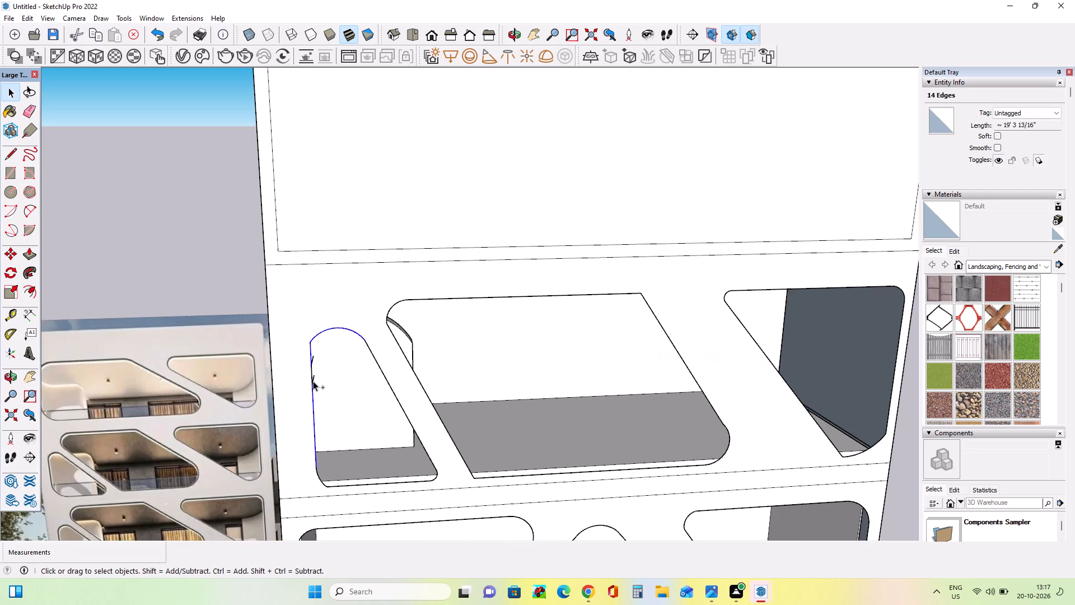
ctrl+scroll(313, 381, up, 4)
ctrl+click(413, 376)
ctrl+click(433, 418)
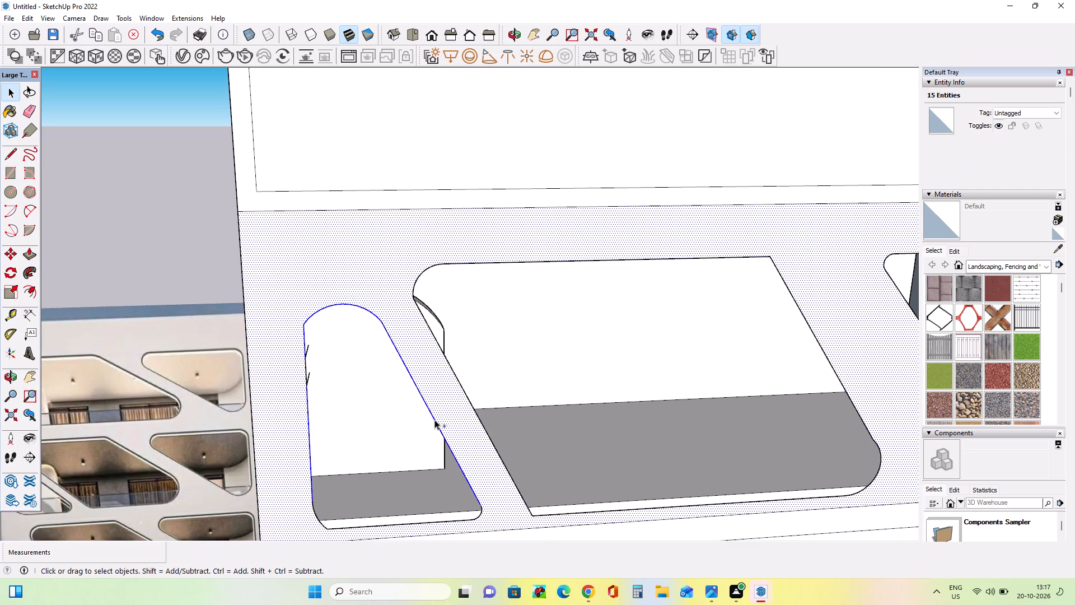
ctrl+click(312, 273)
ctrl+click(318, 519)
ctrl+click(357, 524)
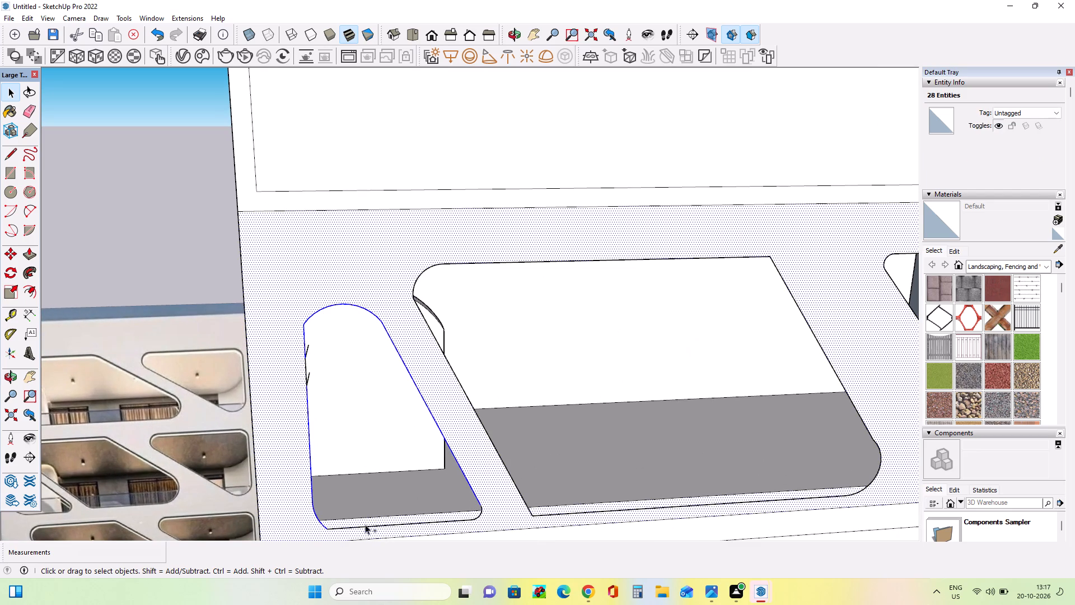
ctrl+click(415, 527)
ctrl+click(421, 523)
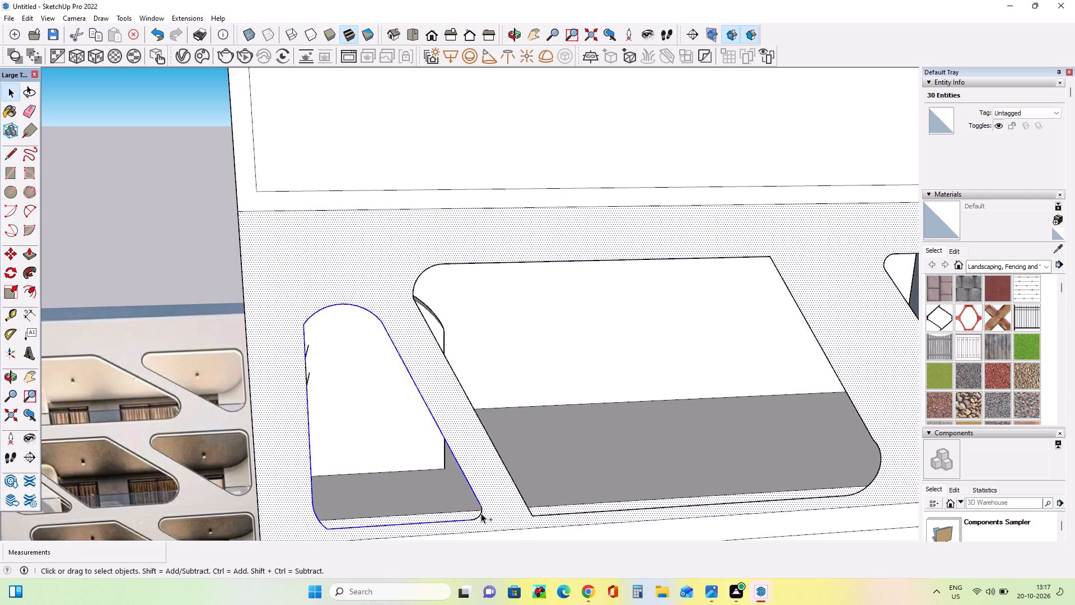
ctrl+click(481, 513)
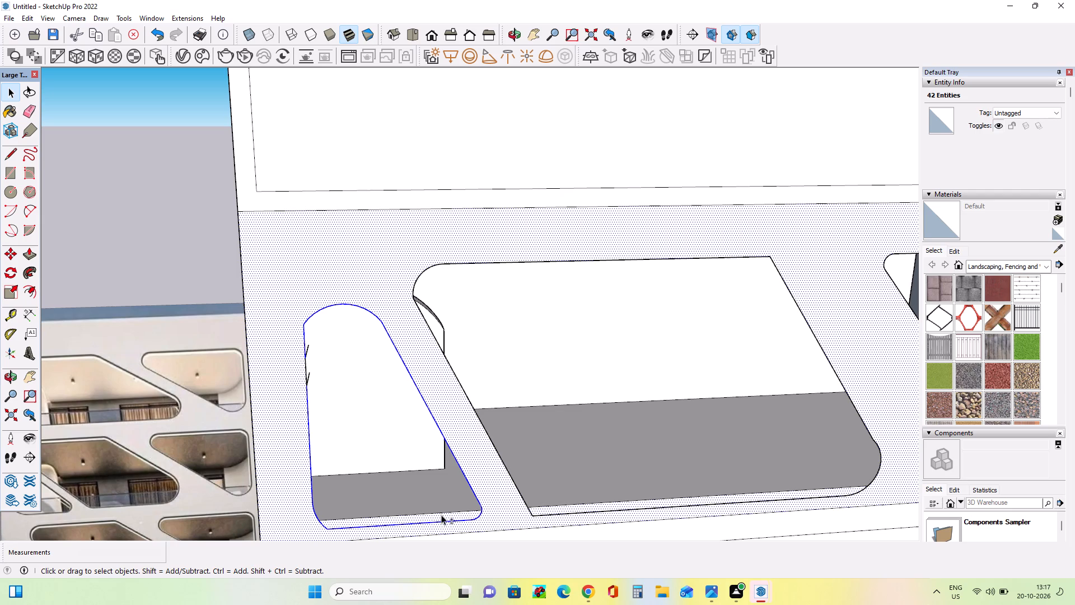
shift+click(441, 515)
Add the outline edges of the wide middle opening in the same storey to the selection, starting with its slanted side and bottom edge.
scroll(329, 490, down, 7)
middle_drag(470, 513, 417, 514)
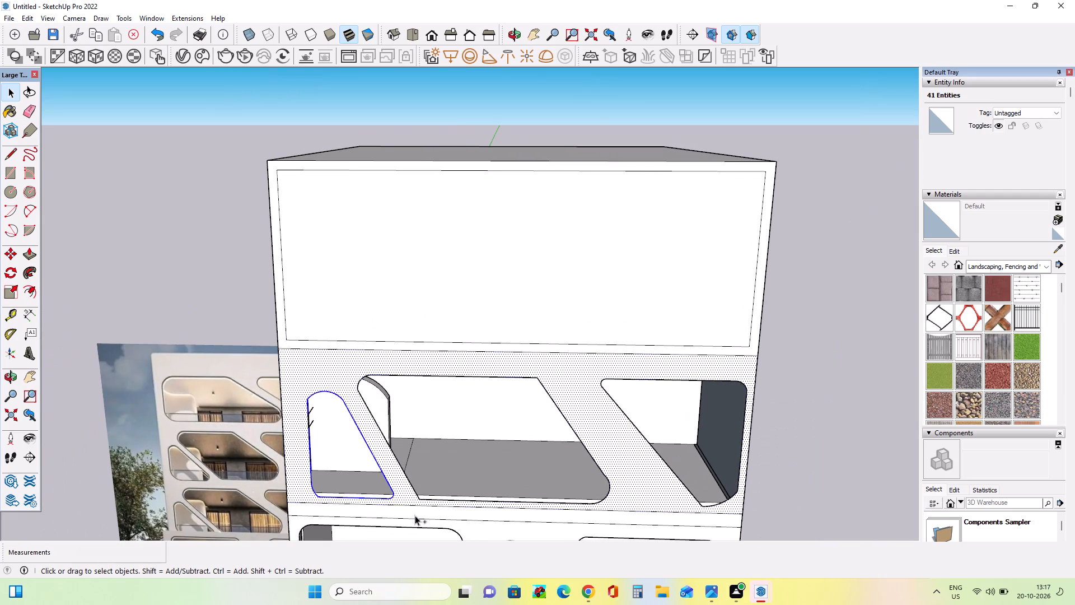
ctrl+click(408, 483)
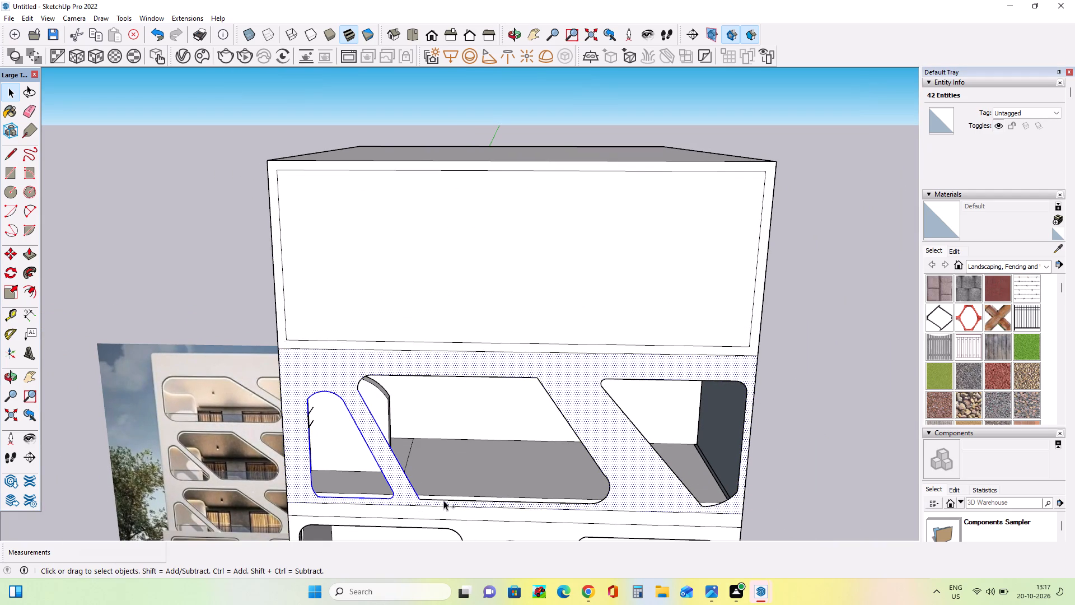
ctrl+click(443, 499)
scroll(359, 481, down, 4)
middle_drag(325, 462, 348, 469)
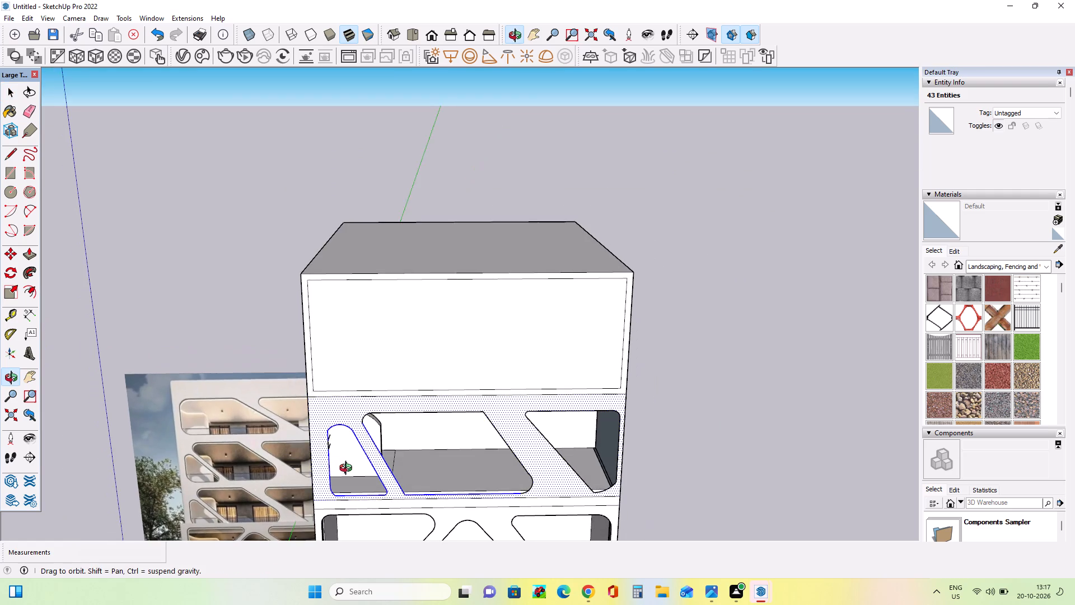
middle_drag(348, 469, 346, 478)
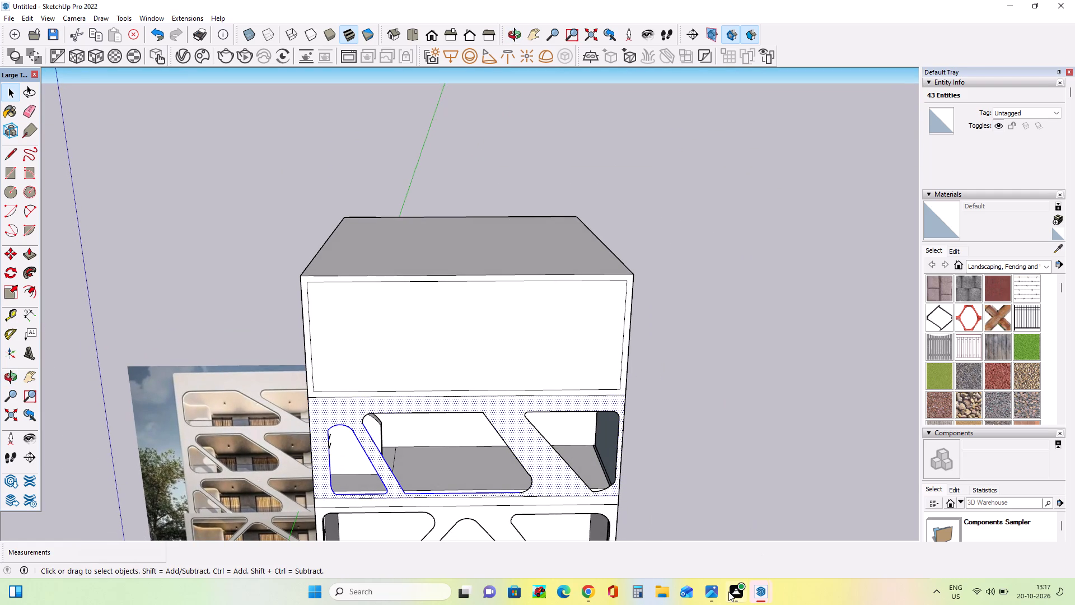
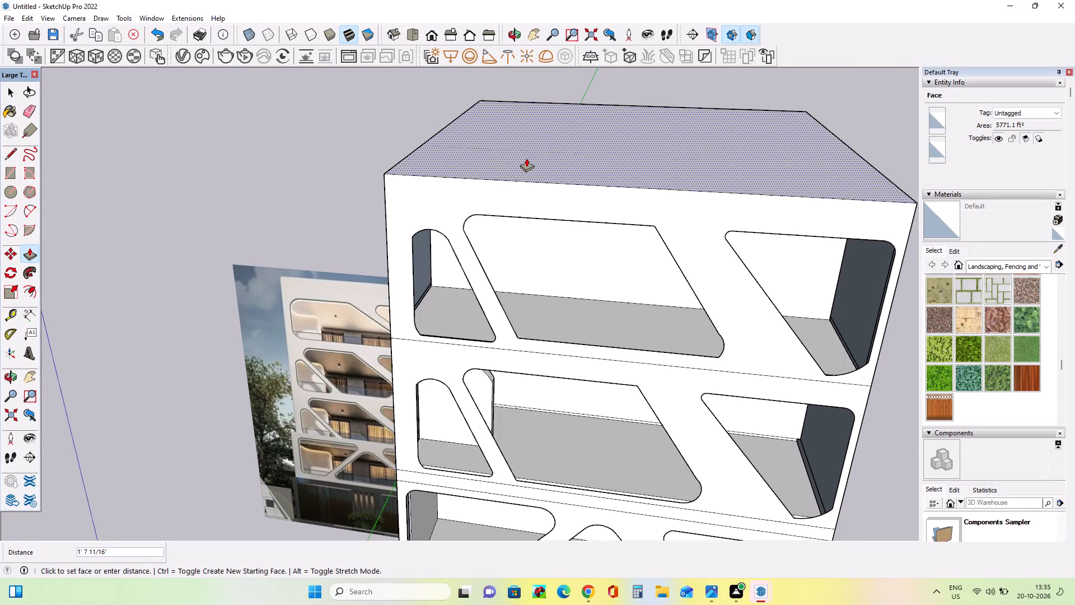
Finish pulling the building's top face up about 1' 3".
click(527, 154)
Draw a thin full-width rectangle on the front face along the building's top edge.
middle_drag(564, 250, 584, 208)
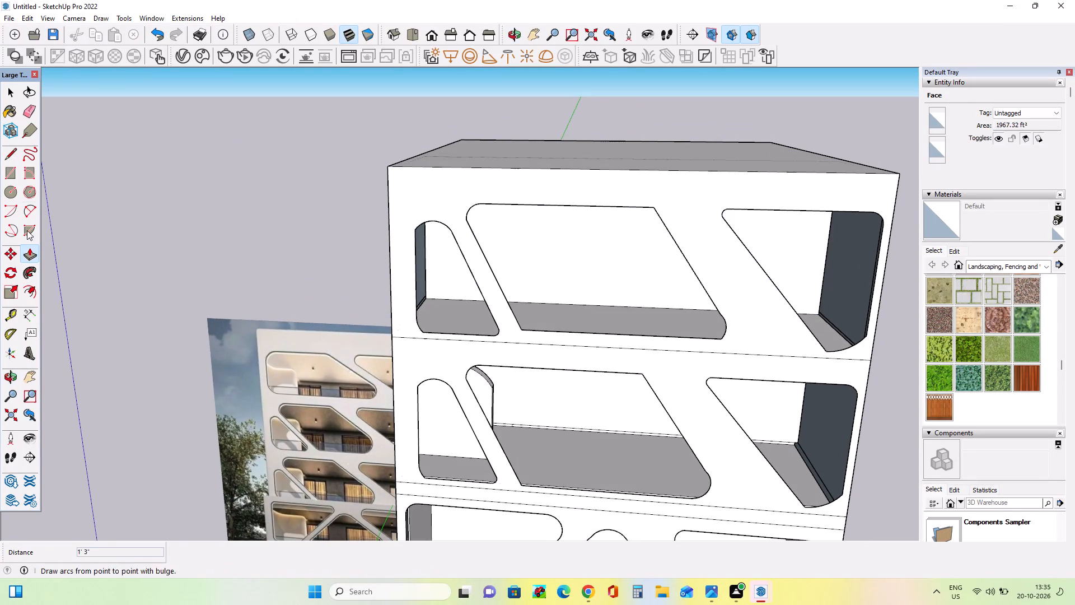
click(6, 173)
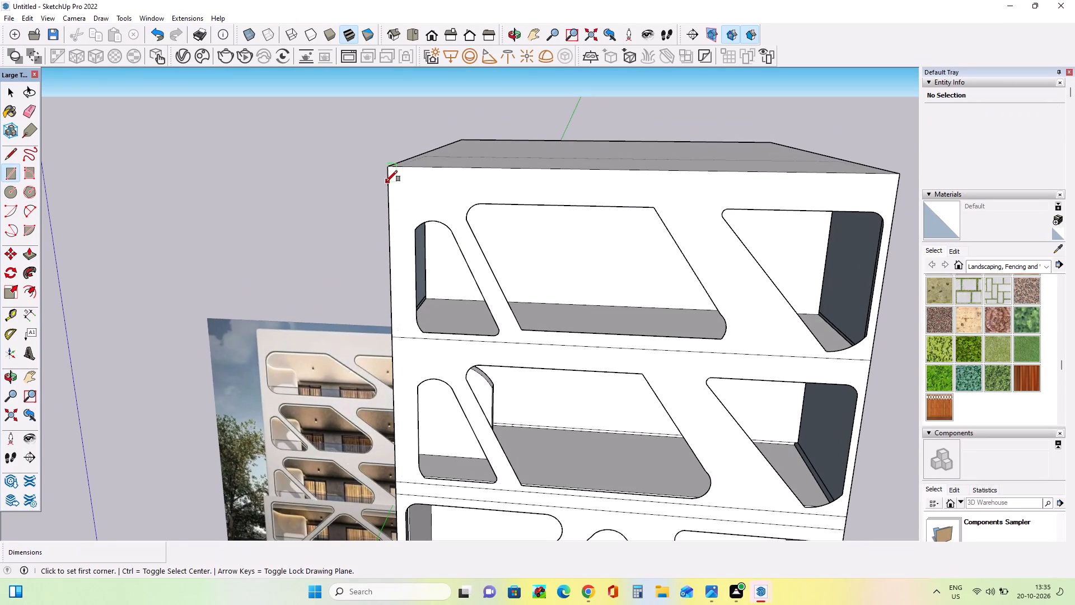
click(389, 179)
scroll(531, 203, down, 4)
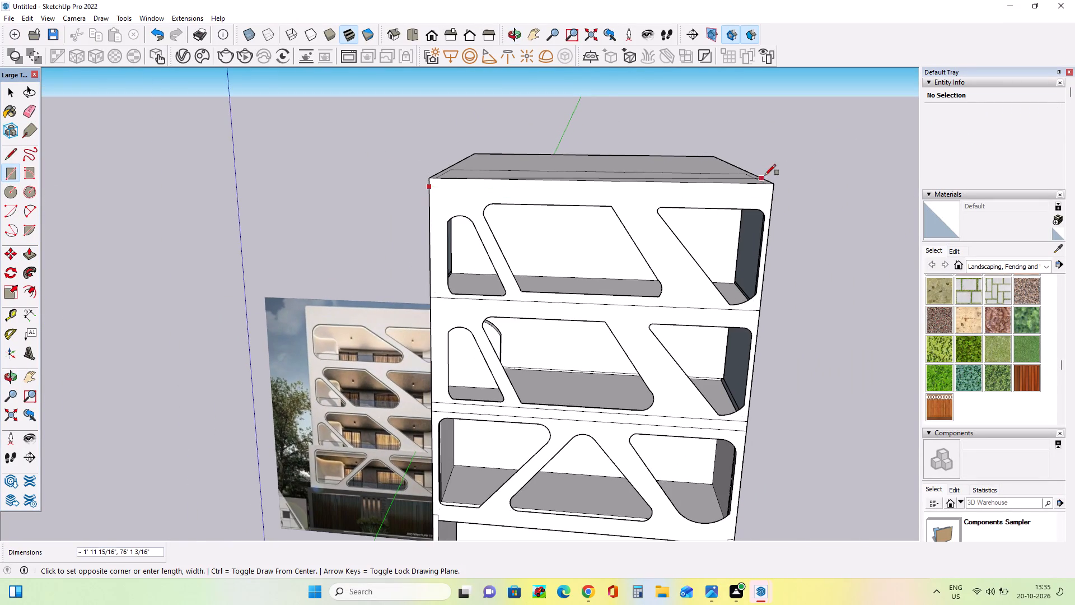
click(774, 184)
Push/Pull the roof face upward about 27' 1 15/16" to add another storey above the uppermost openings.
middle_drag(692, 244, 703, 278)
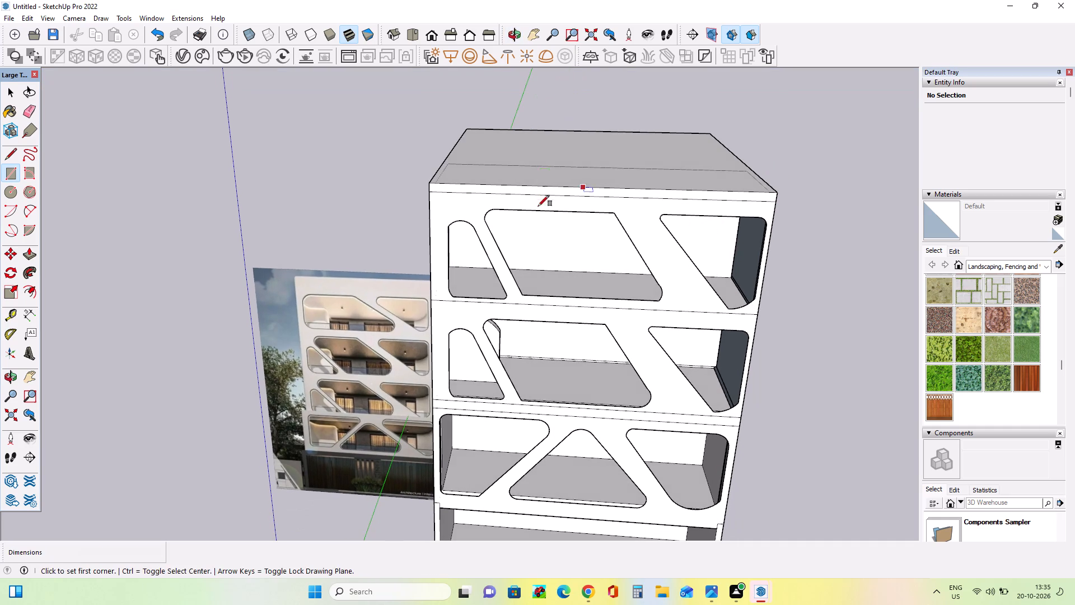
middle_drag(562, 211, 582, 238)
click(32, 256)
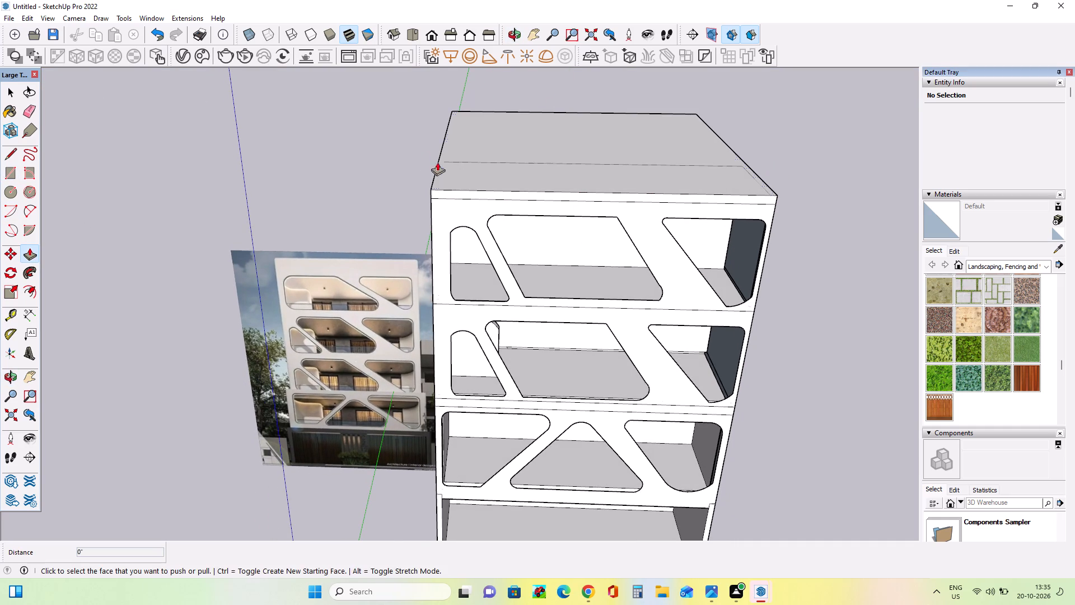
click(448, 173)
scroll(464, 99, down, 6)
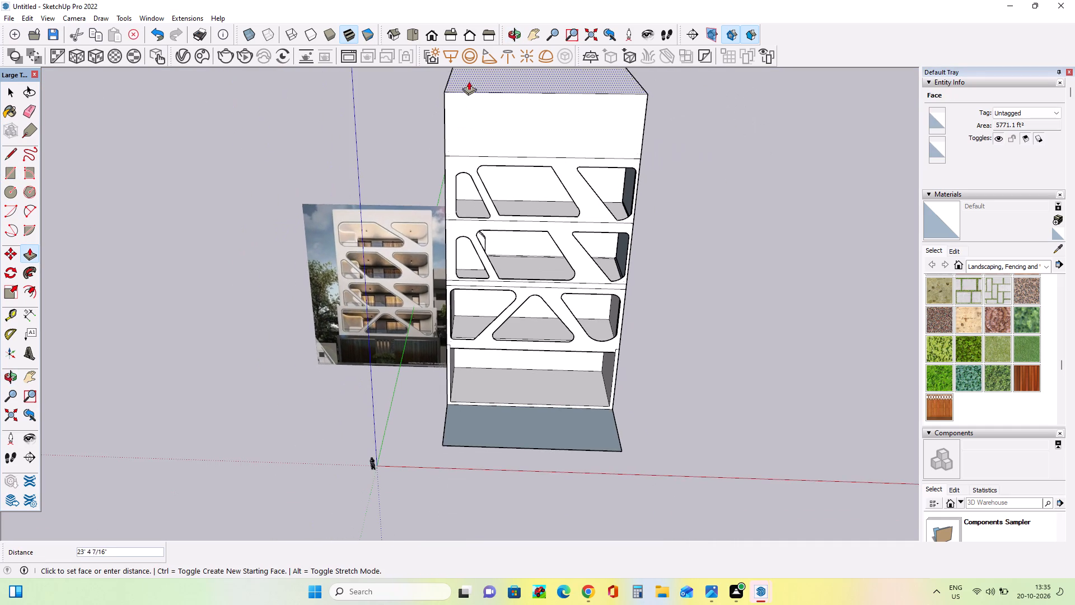
click(470, 73)
Draw a vertical reference line from the interior block's corner on the second-highest open floor up past the floor above.
scroll(469, 285, down, 7)
scroll(516, 211, up, 3)
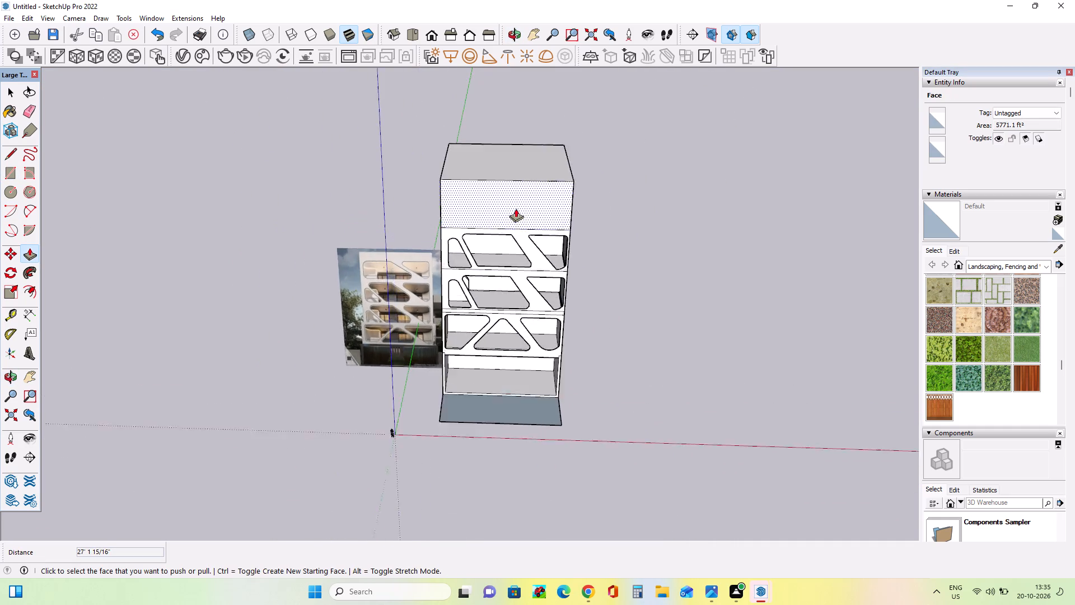
scroll(516, 208, up, 6)
middle_drag(517, 319, 414, 308)
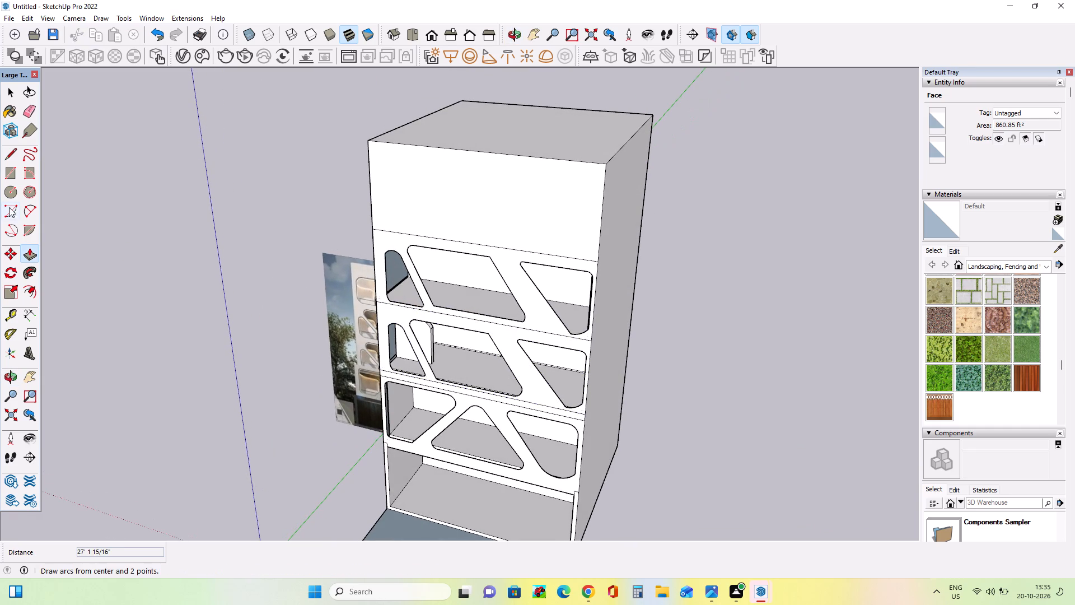
click(8, 176)
scroll(422, 274, up, 3)
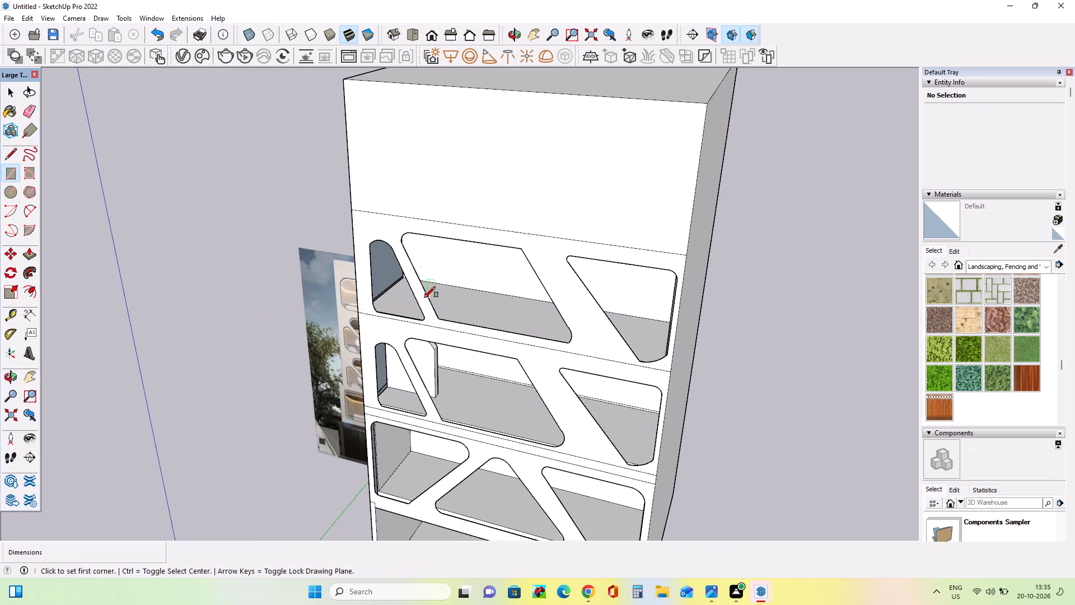
middle_drag(425, 304, 396, 327)
click(10, 150)
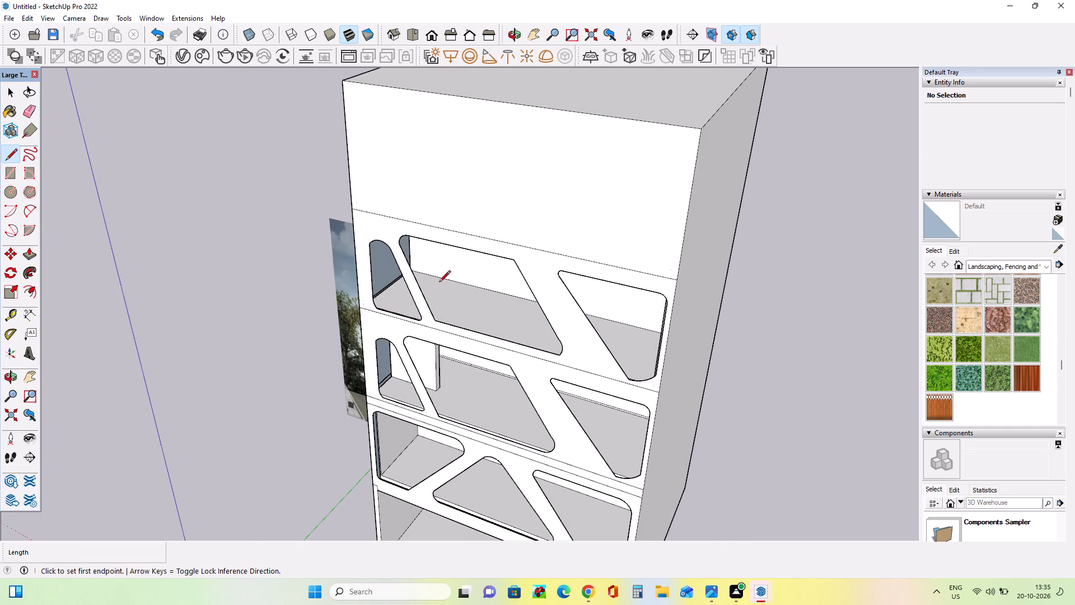
click(434, 353)
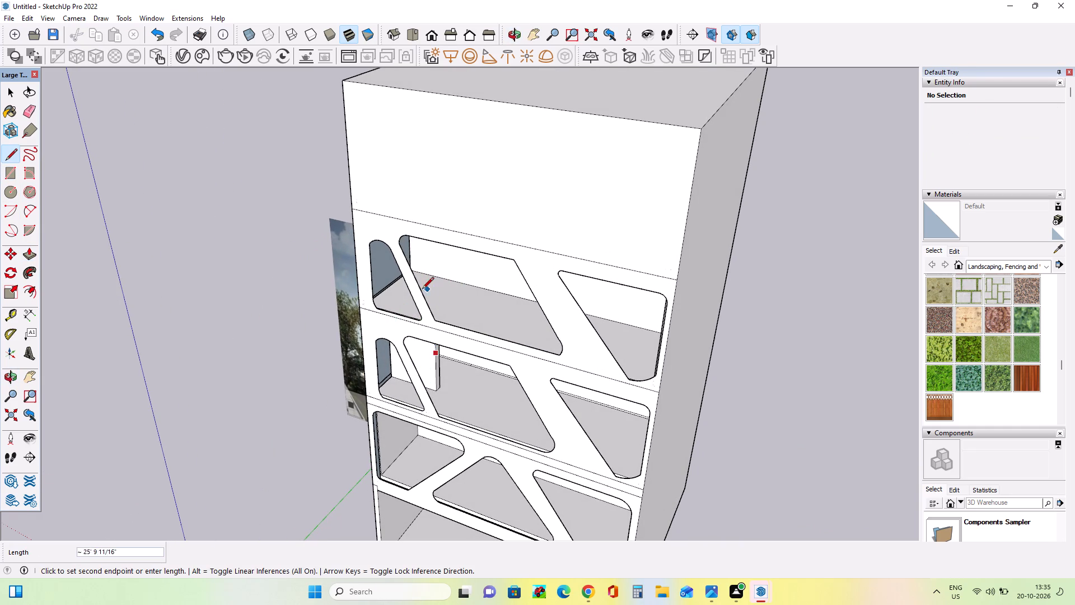
click(435, 282)
middle_drag(466, 319, 499, 355)
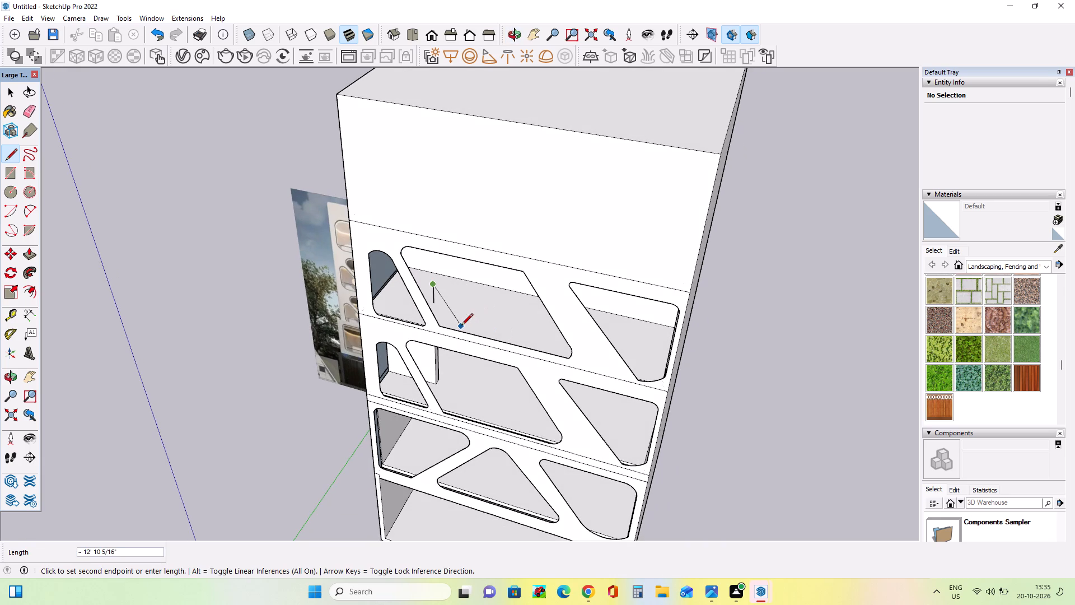
key(space)
key(space)
Draw a rectangle on the uppermost open floor from the vertical reference line toward the side wall, as the interior block's footprint.
click(9, 175)
middle_drag(503, 379, 586, 392)
scroll(442, 319, up, 4)
middle_drag(457, 300, 300, 333)
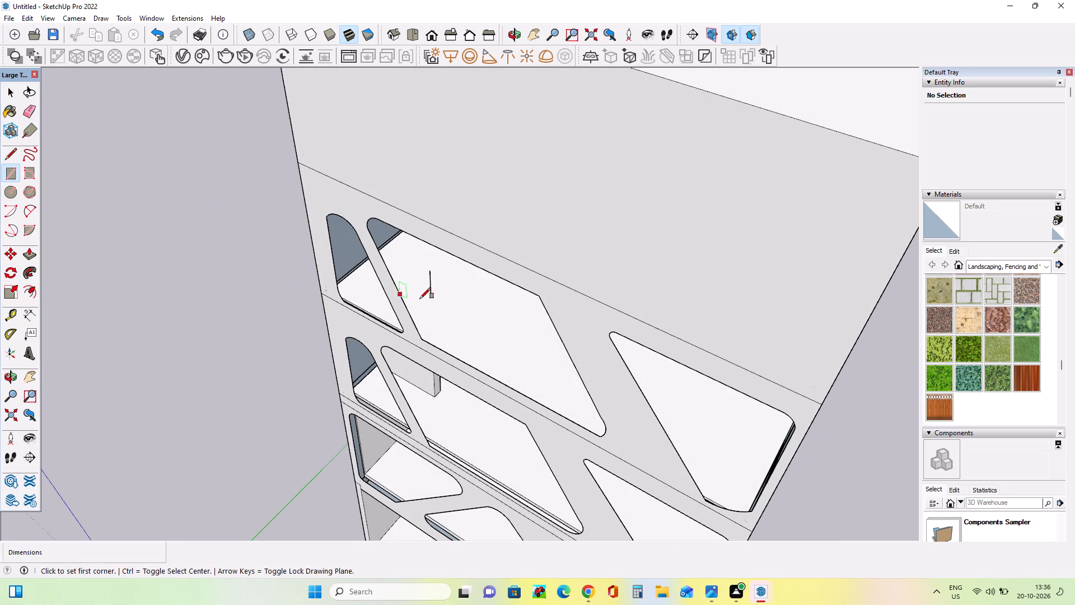
click(431, 295)
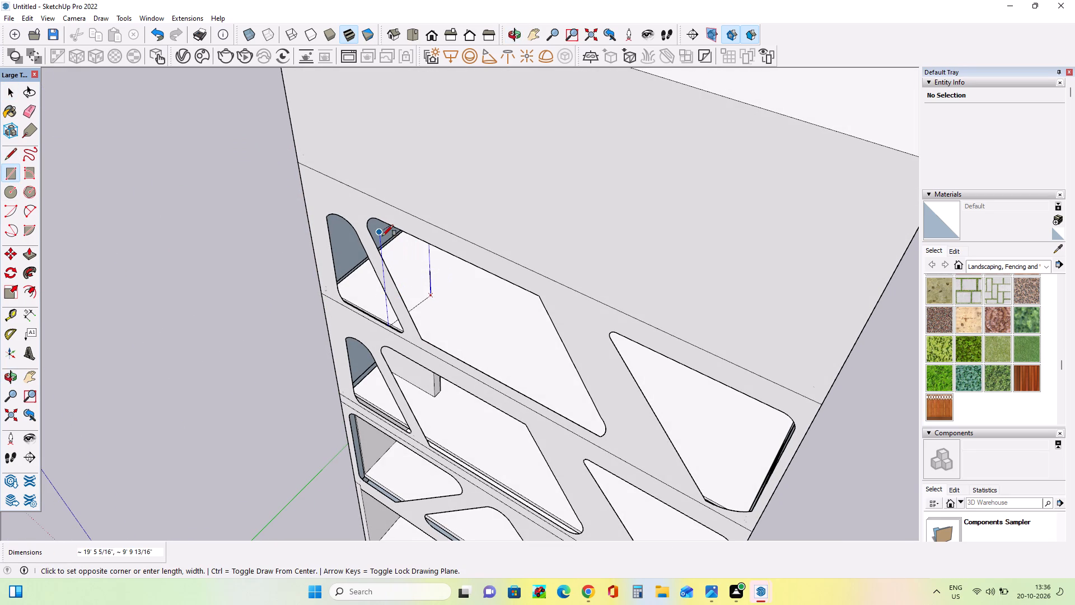
scroll(384, 247, up, 4)
scroll(380, 247, down, 1)
scroll(380, 247, up, 1)
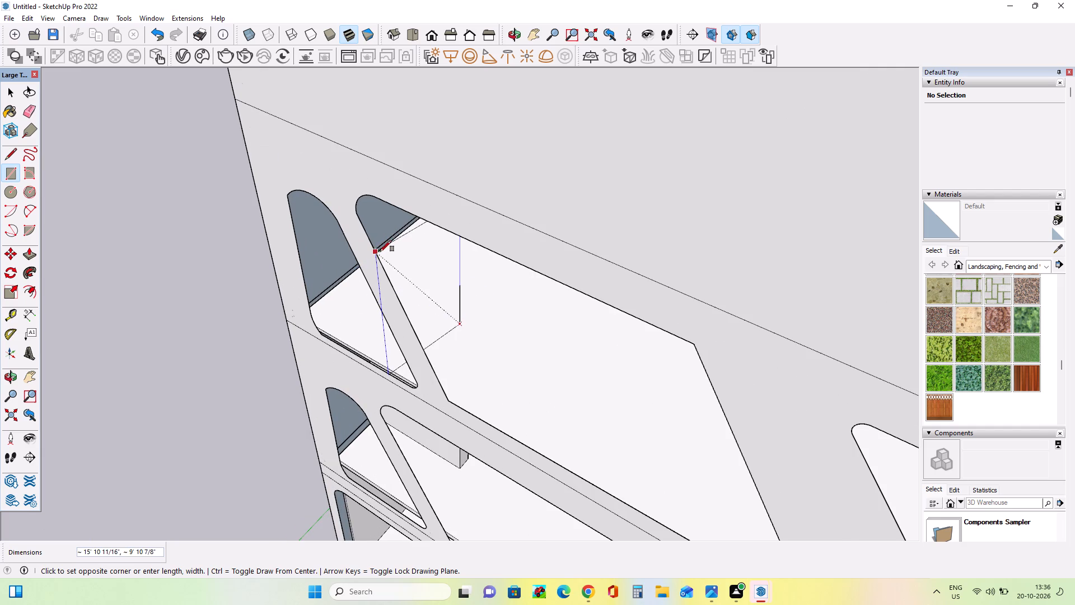
click(382, 250)
Push/Pull the new floor rectangle upward about 11' 3 7/16" to form an interior wall block.
middle_drag(442, 384, 499, 357)
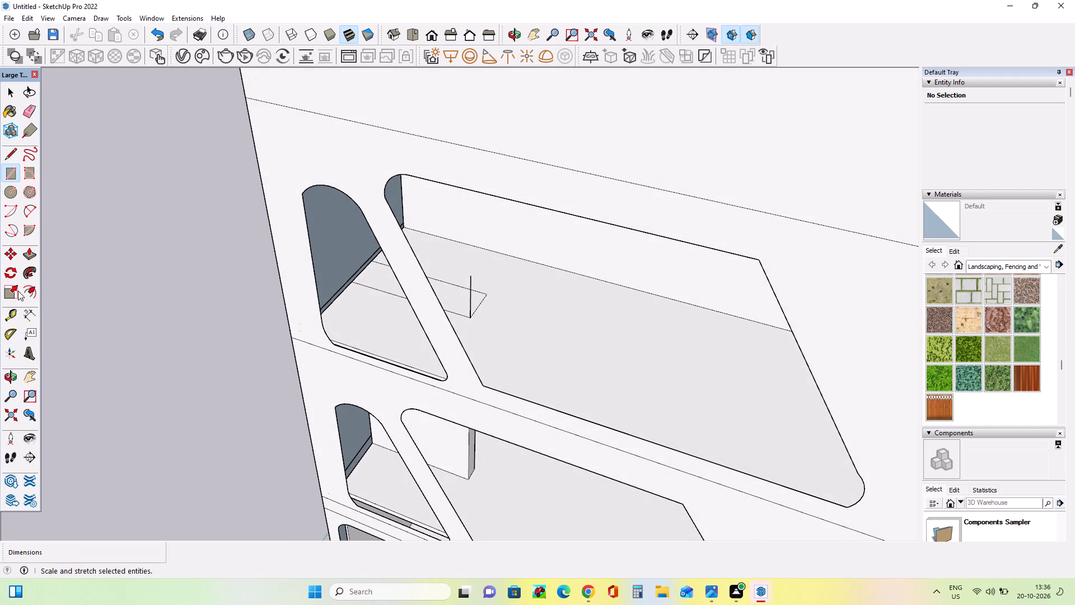
click(27, 262)
click(447, 303)
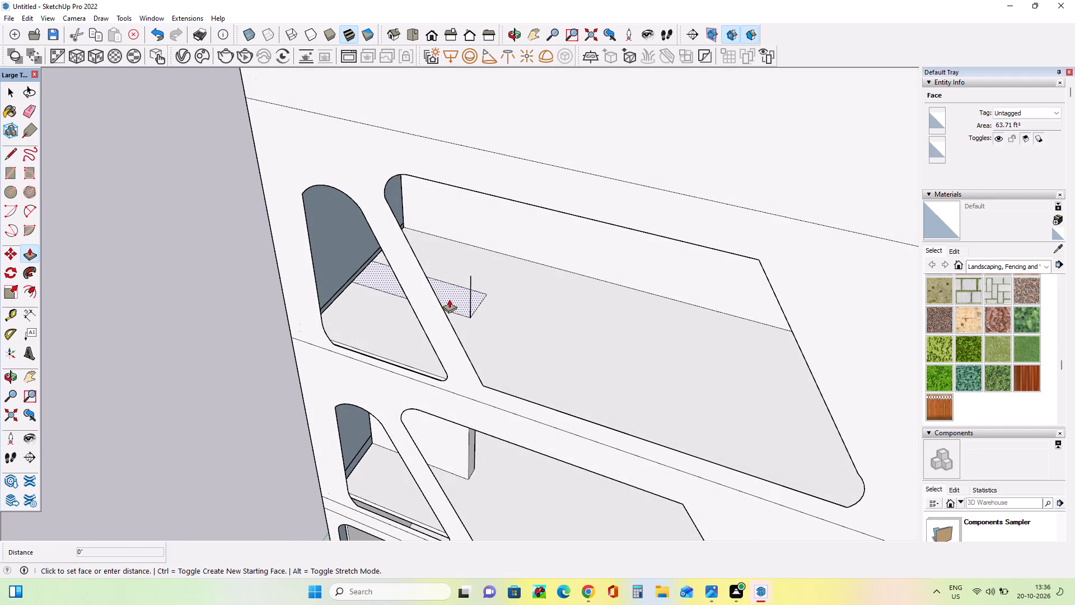
click(455, 214)
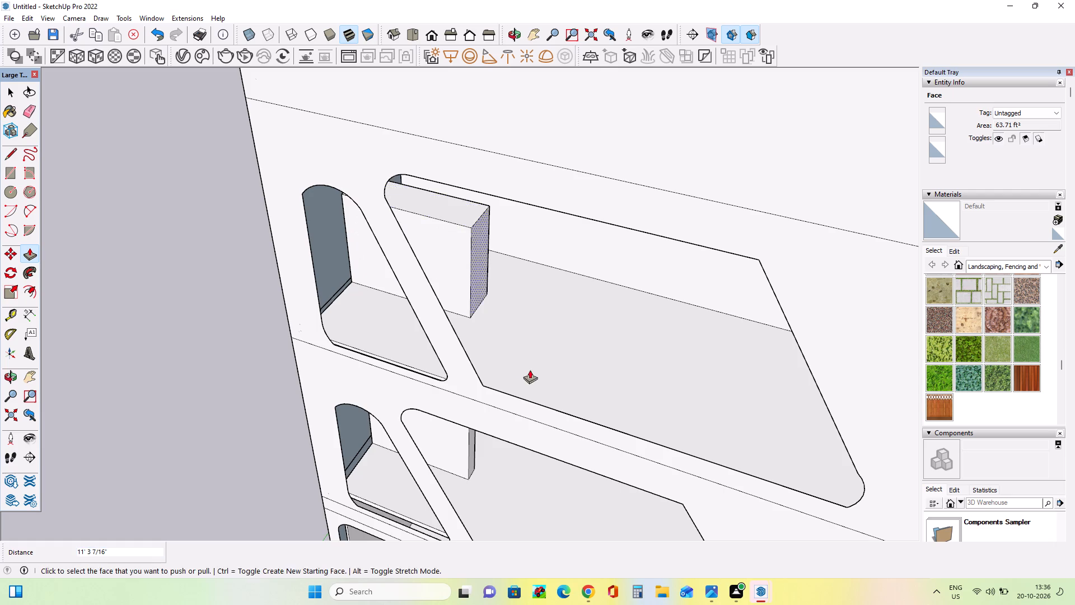
Push the long rear face of the new interior block inward about 2' 6 7/8" to make it thinner.
middle_drag(530, 370, 433, 310)
middle_drag(535, 234, 480, 215)
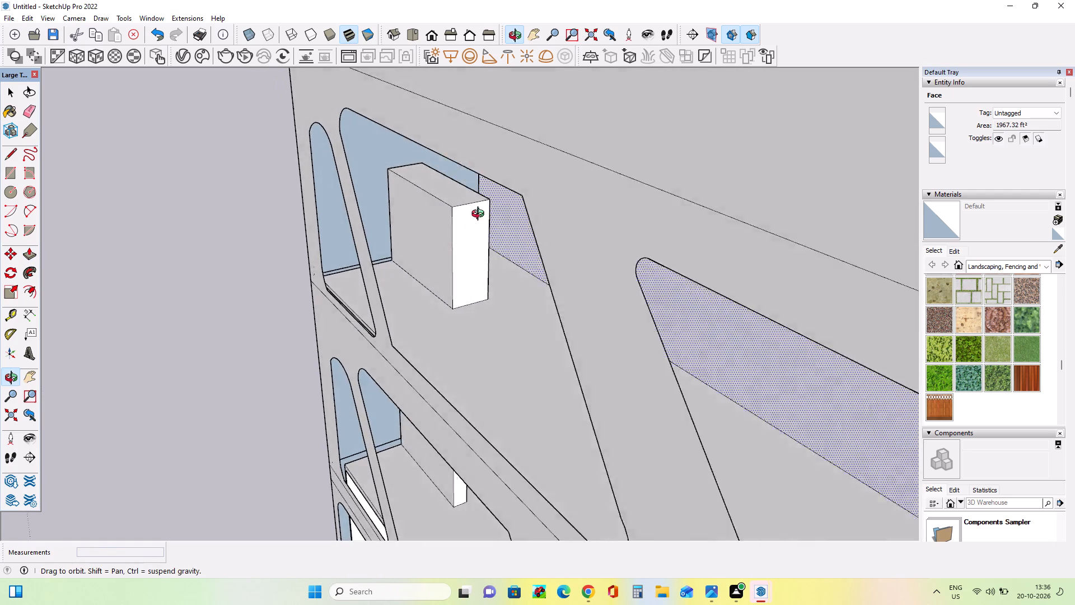
middle_drag(480, 215, 502, 213)
middle_click(502, 215)
scroll(512, 227, up, 10)
scroll(516, 240, down, 1)
scroll(516, 240, up, 3)
middle_drag(511, 249, 447, 259)
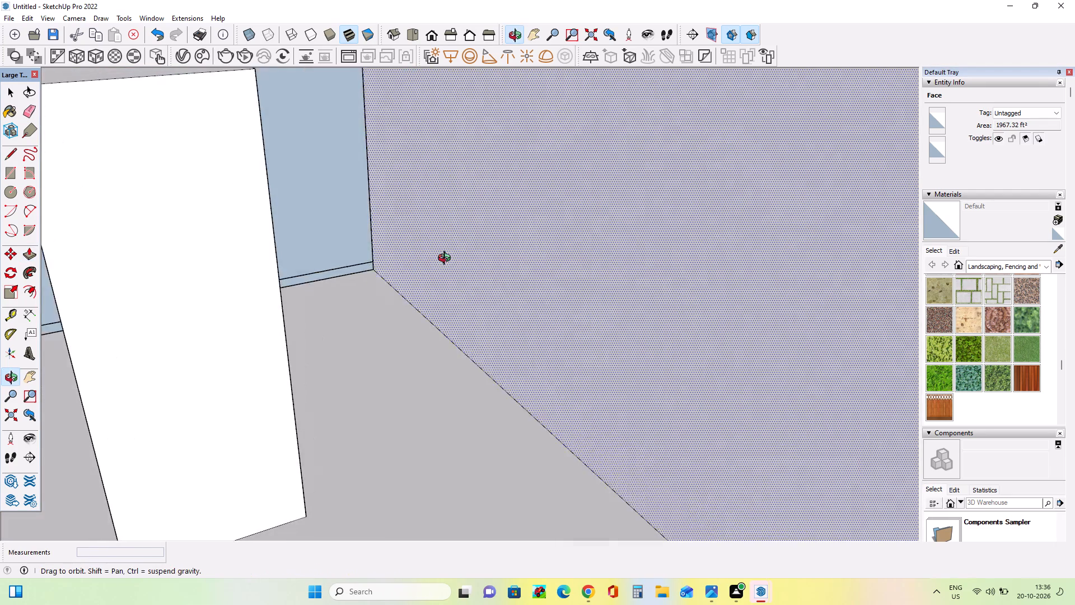
middle_drag(447, 259, 398, 280)
click(221, 318)
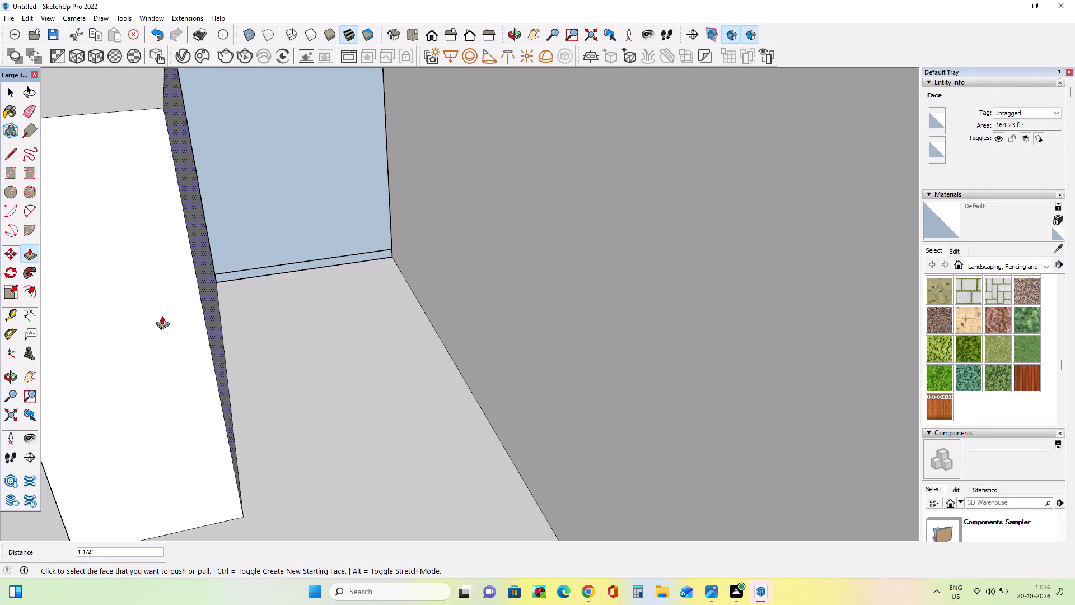
click(217, 321)
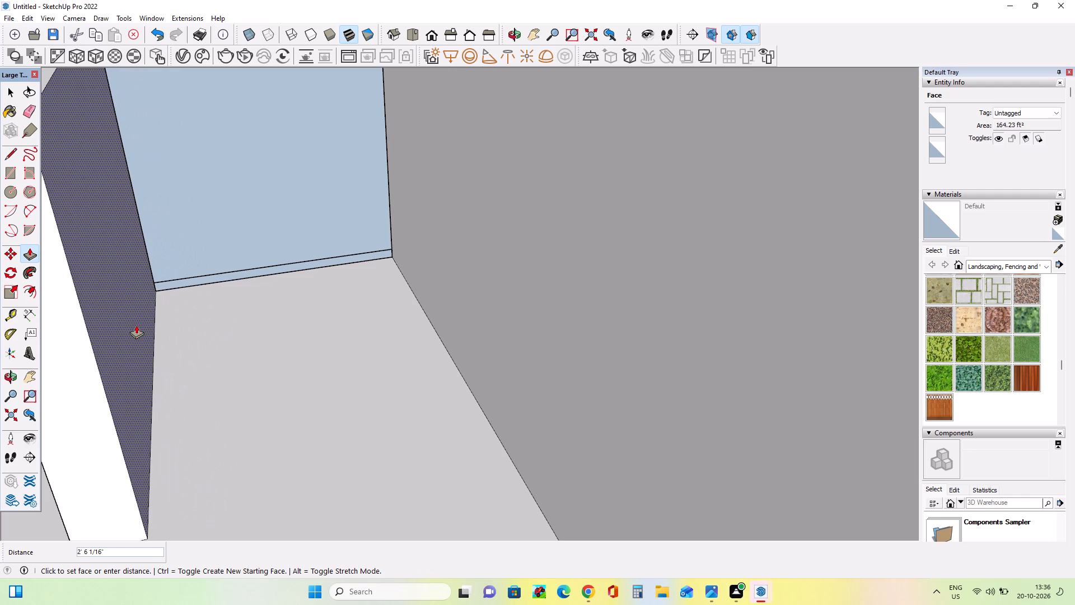
click(134, 325)
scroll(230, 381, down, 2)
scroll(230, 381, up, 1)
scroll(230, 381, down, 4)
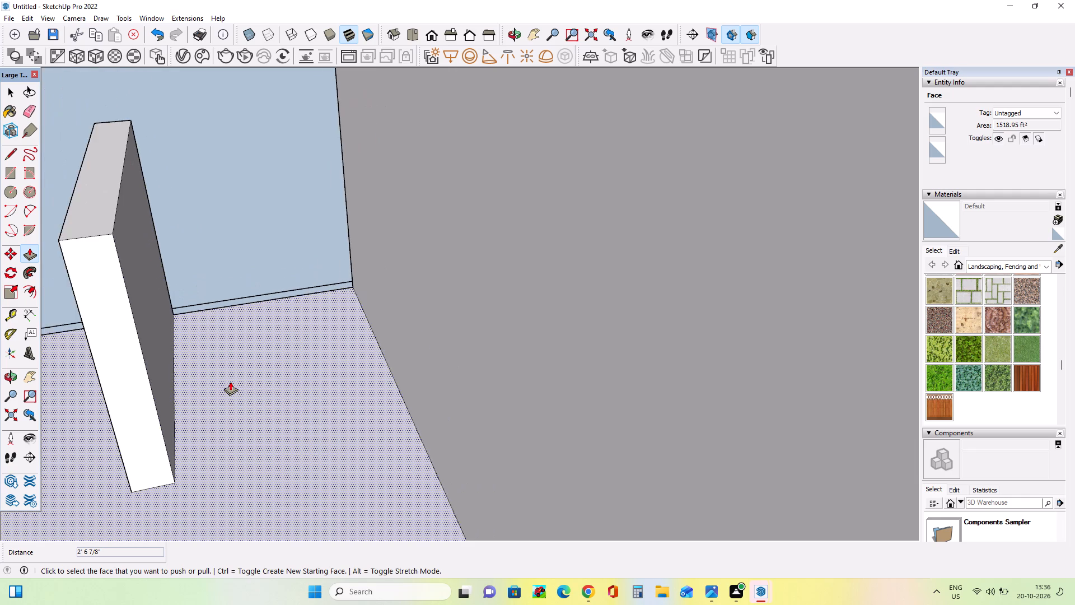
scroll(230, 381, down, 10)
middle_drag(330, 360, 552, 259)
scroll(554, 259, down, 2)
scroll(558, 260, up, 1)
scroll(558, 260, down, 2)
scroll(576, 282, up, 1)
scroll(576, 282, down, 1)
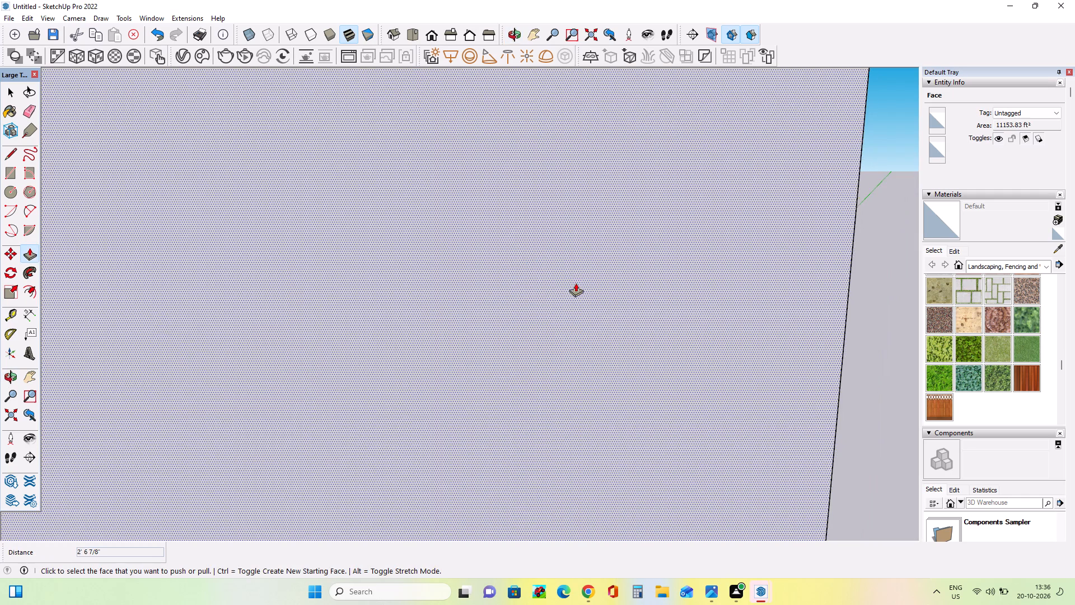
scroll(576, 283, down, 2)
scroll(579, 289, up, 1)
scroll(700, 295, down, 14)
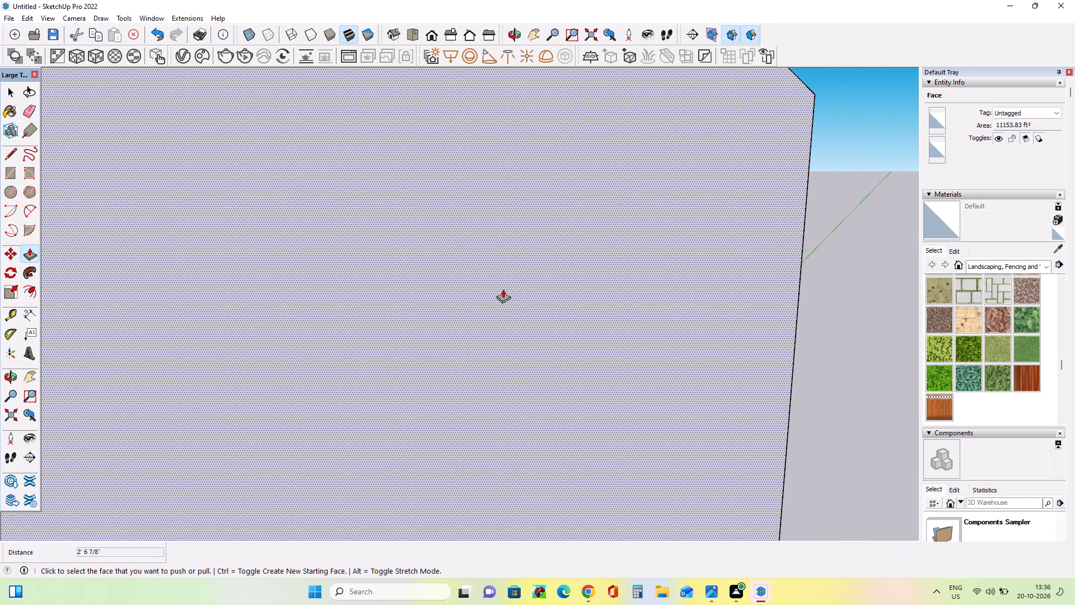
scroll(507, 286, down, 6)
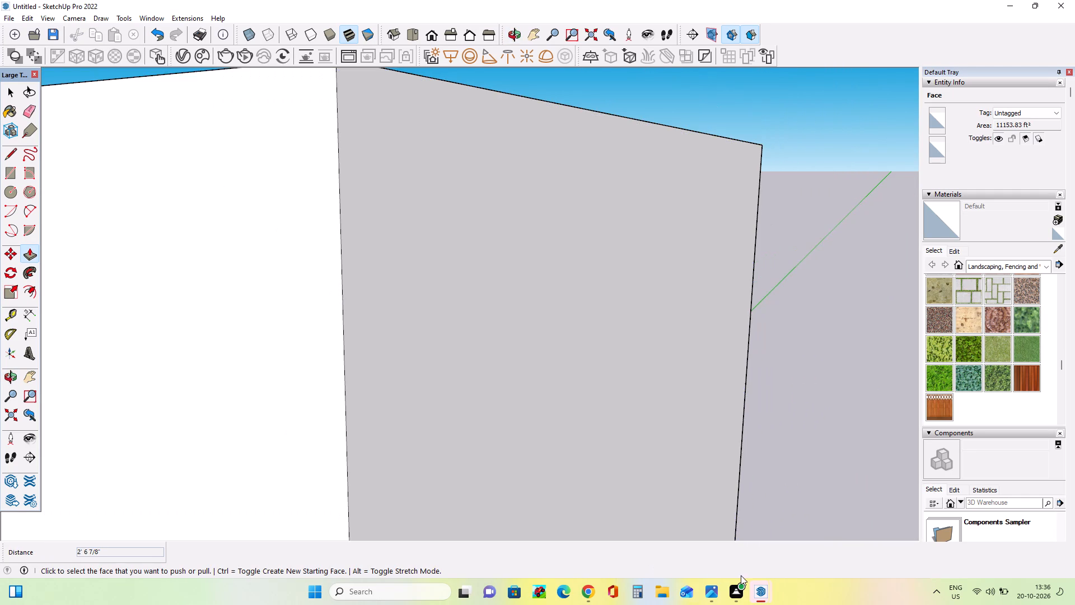
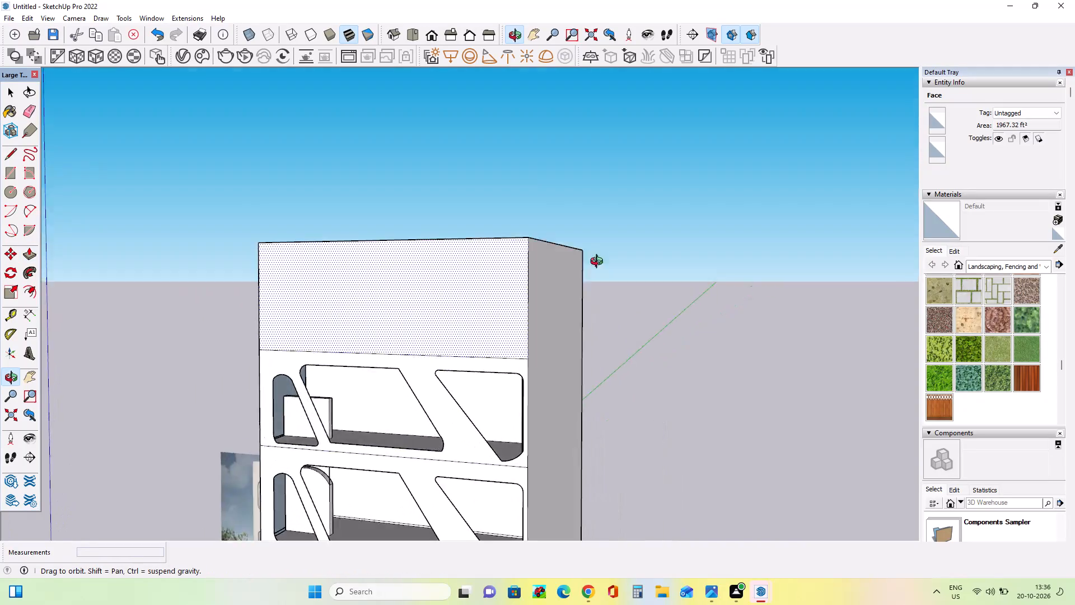
Push/Pull the top face of the interior block on the uppermost open floor upward about 6' 1 1/8".
middle_drag(264, 426, 267, 466)
scroll(264, 464, up, 1)
scroll(336, 433, up, 5)
middle_drag(309, 457, 292, 478)
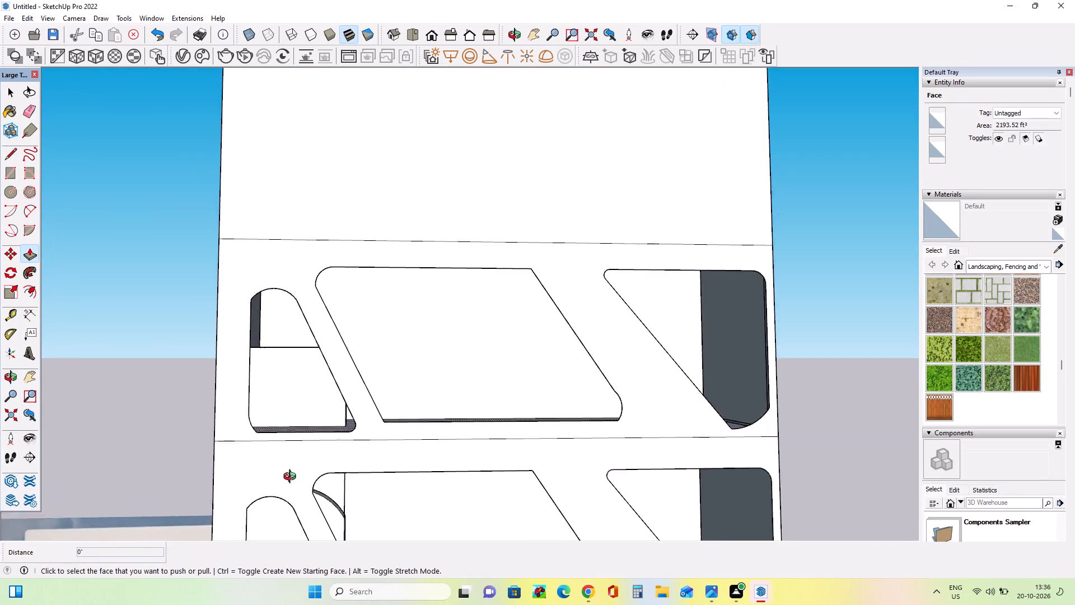
middle_drag(292, 478, 269, 542)
scroll(358, 295, up, 5)
middle_drag(360, 357, 343, 396)
click(343, 345)
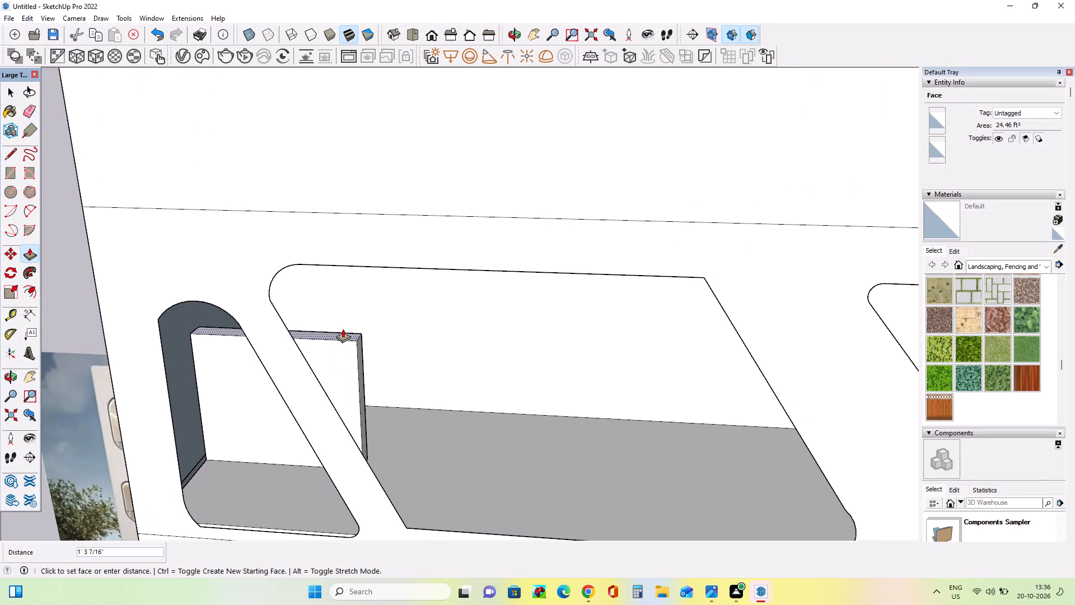
click(339, 277)
Erase the leftover vertical reference line above the rounded interior block on the second-highest open floor.
scroll(428, 380, down, 10)
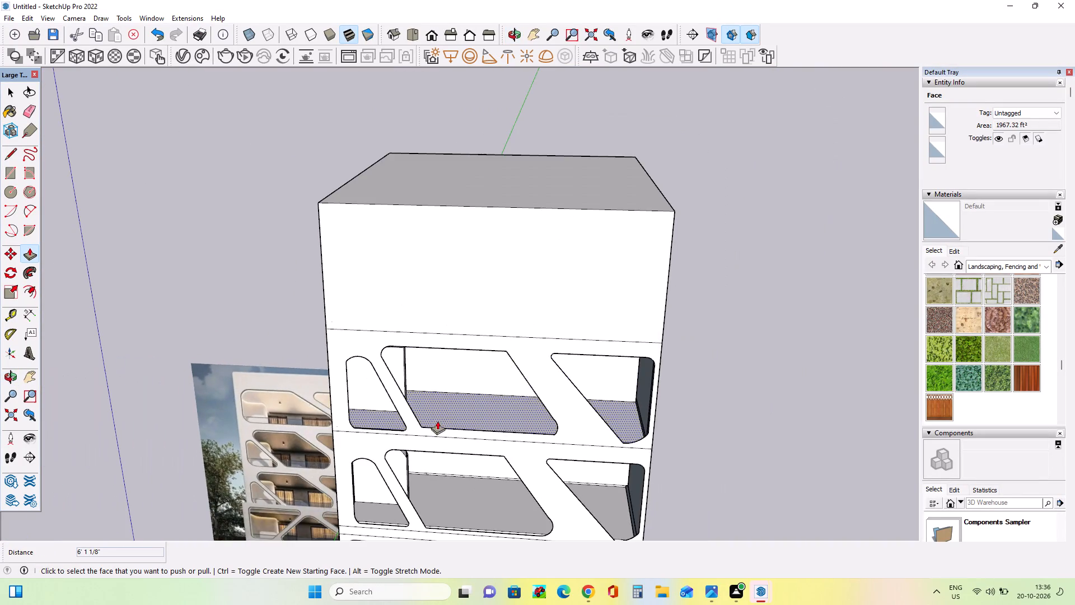
middle_drag(437, 421, 465, 332)
scroll(429, 387, up, 2)
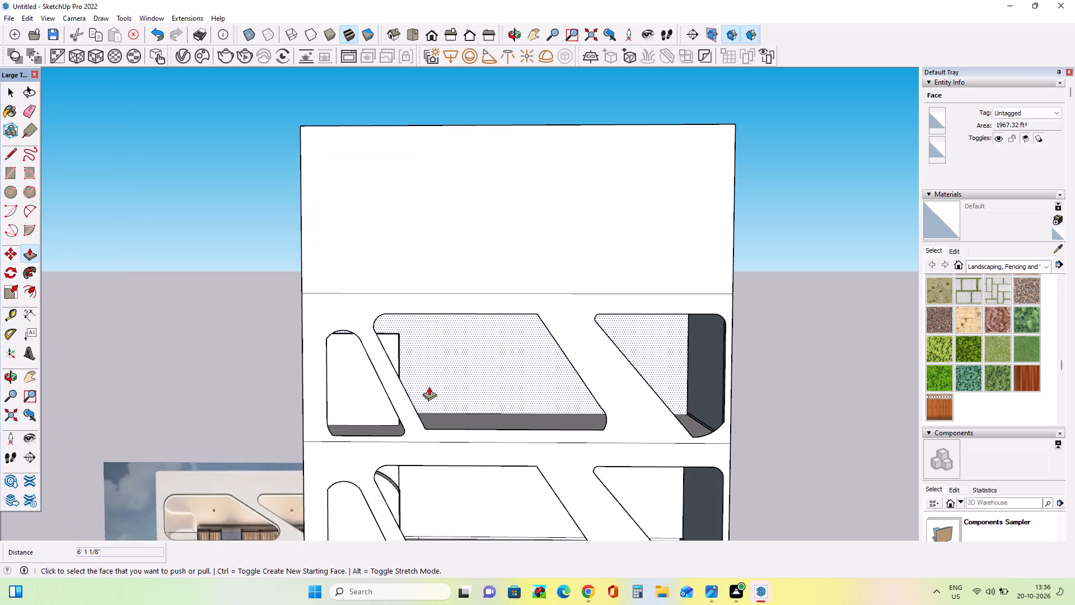
middle_drag(430, 394, 367, 422)
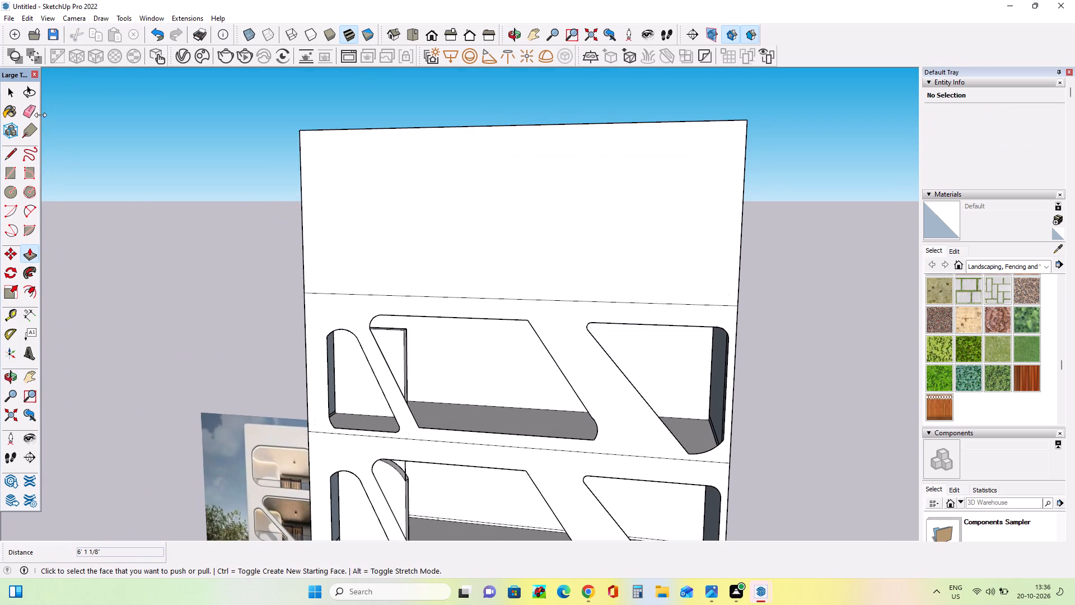
click(36, 113)
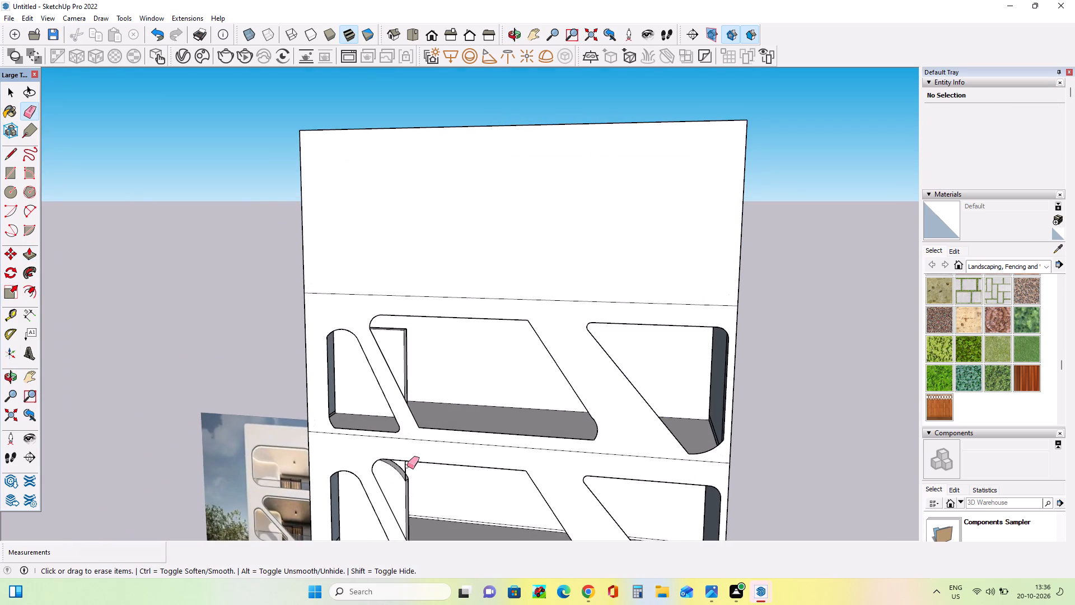
click(405, 468)
middle_drag(414, 488, 445, 497)
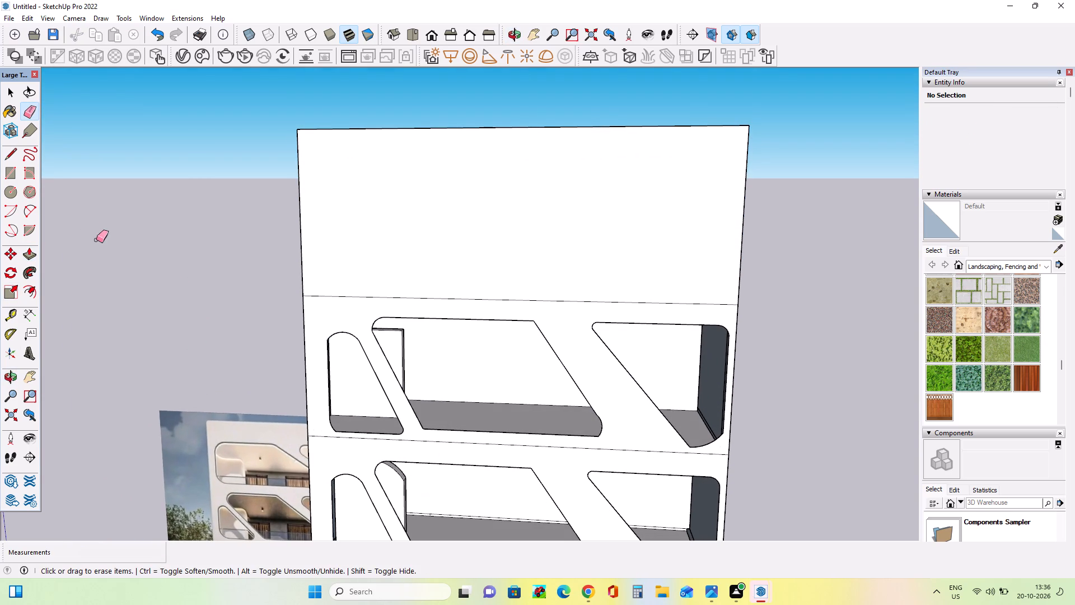
Draw an arc of about 4' 1/2" radius across the upper free corner of the raised interior block's front face.
click(35, 207)
middle_drag(602, 404, 485, 408)
scroll(366, 340, up, 4)
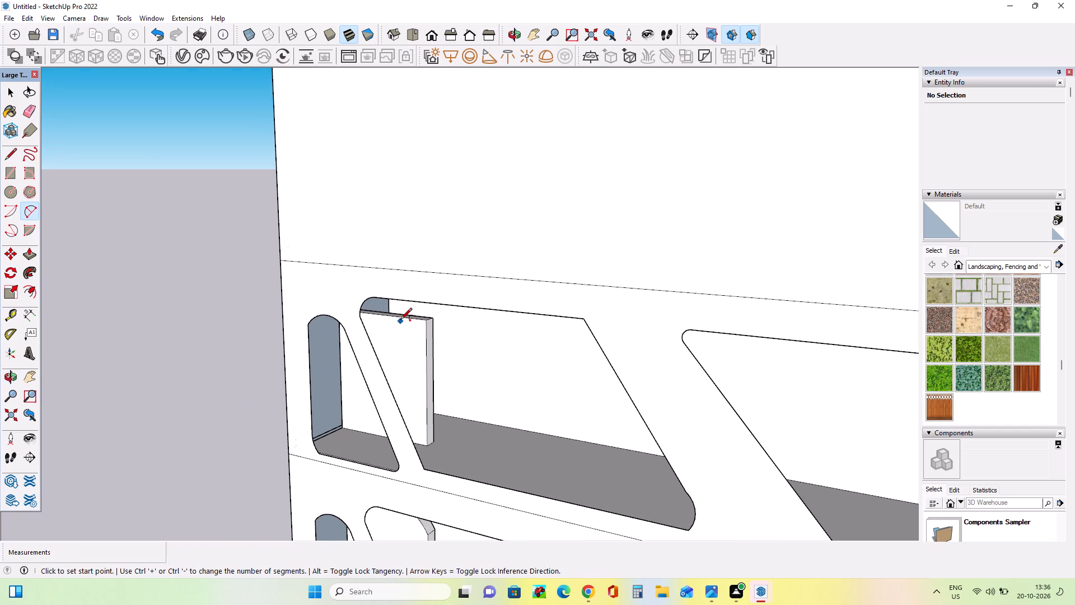
click(400, 320)
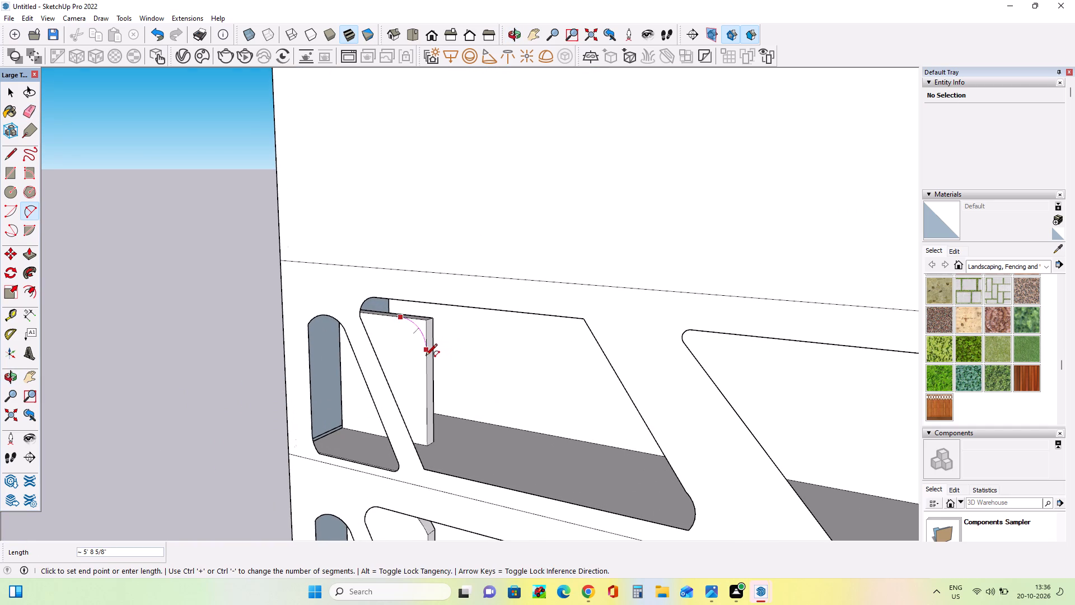
click(423, 356)
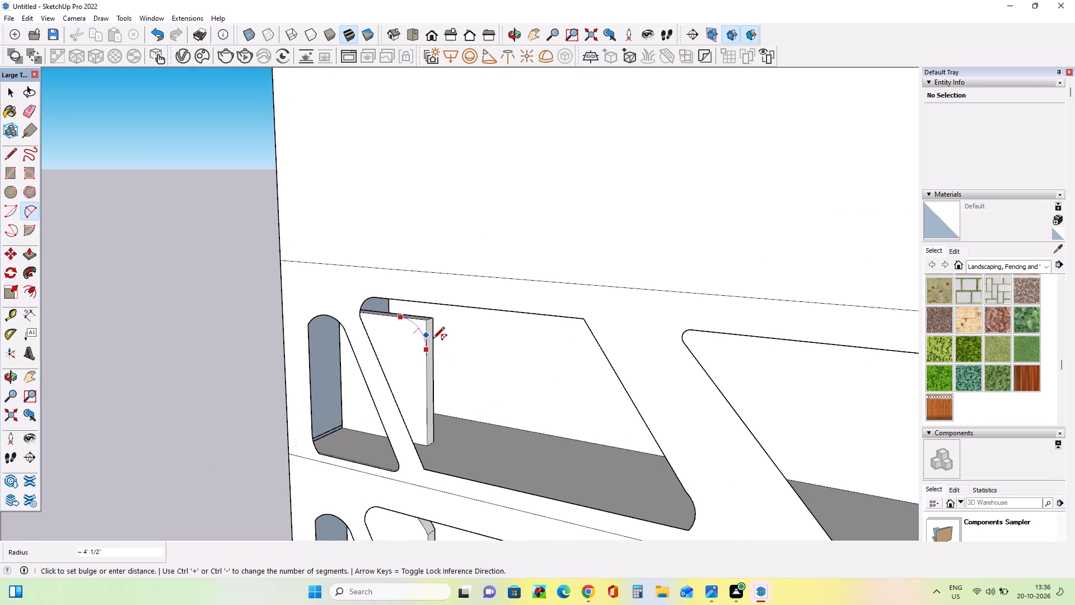
click(433, 339)
Push the corner piece outside the arc back about 1' 8 3/16" through the block's thickness to round the corner.
click(25, 254)
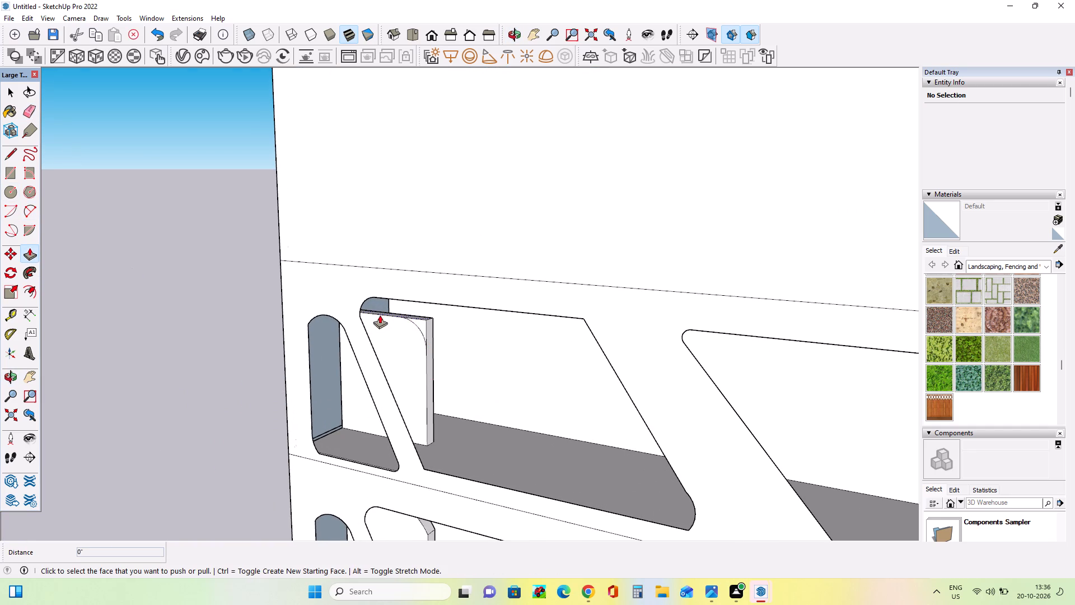
click(424, 319)
click(425, 324)
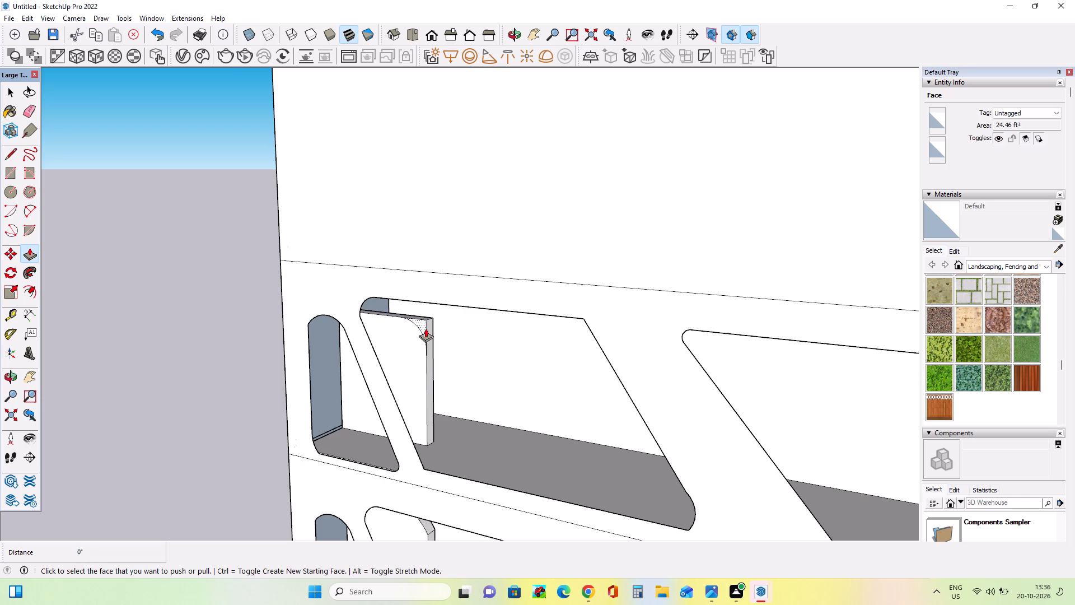
drag(421, 328, 445, 313)
Examine the whole building's storeys and facade openings beside the reference image.
middle_drag(429, 383, 501, 336)
scroll(501, 336, down, 10)
middle_drag(464, 413, 508, 400)
scroll(508, 400, down, 3)
middle_drag(504, 408, 504, 426)
scroll(505, 426, down, 4)
middle_drag(505, 426, 564, 407)
scroll(553, 413, down, 3)
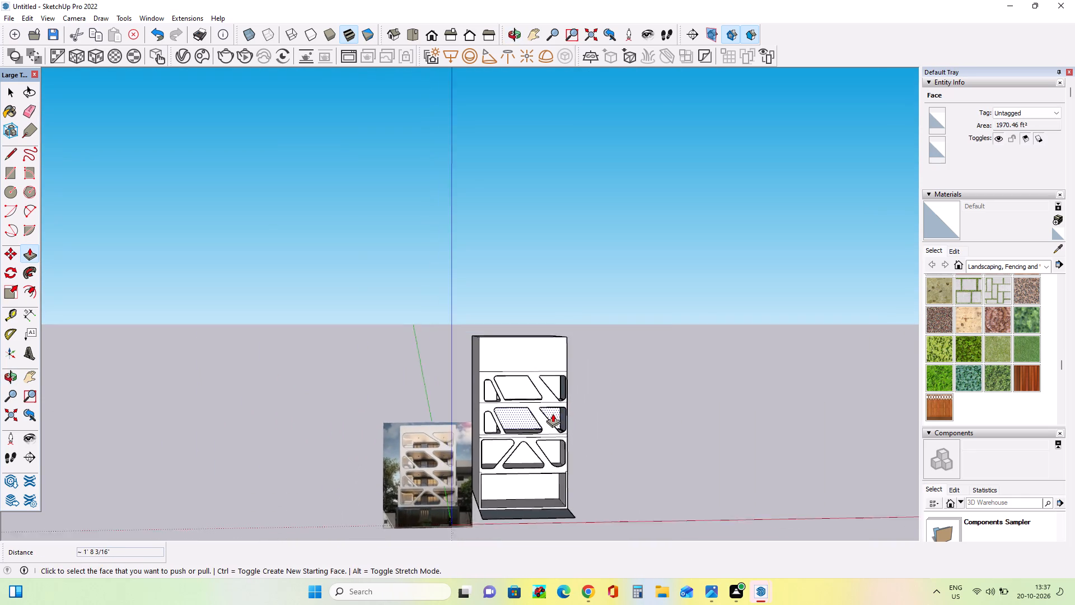
scroll(553, 413, down, 1)
middle_drag(568, 495, 484, 488)
scroll(496, 422, up, 7)
middle_drag(501, 431, 517, 443)
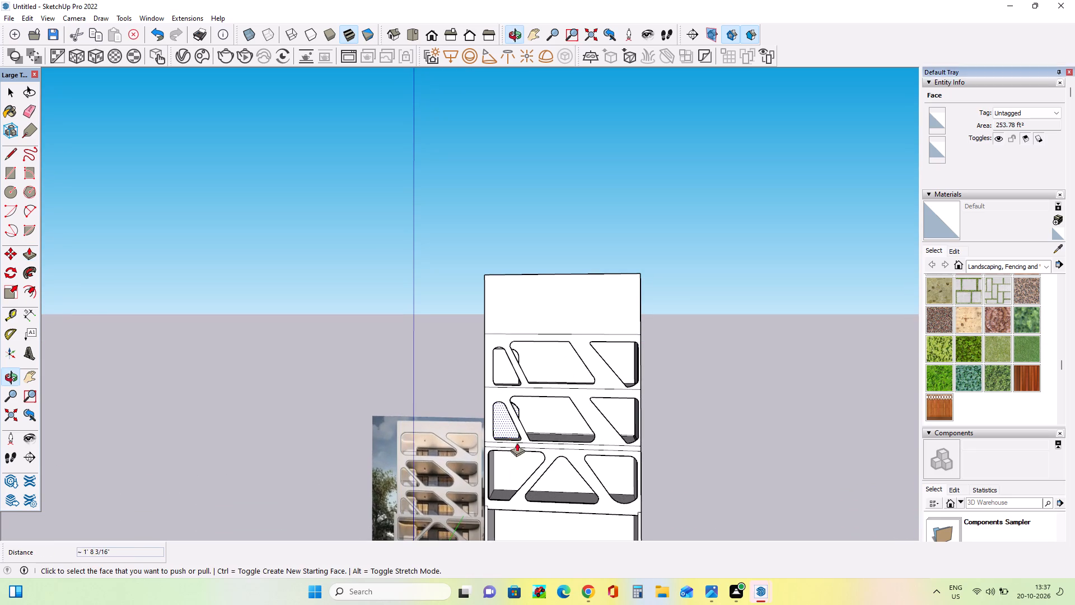
scroll(507, 374, up, 3)
middle_drag(512, 395, 523, 409)
scroll(520, 409, down, 3)
middle_drag(530, 442, 536, 457)
scroll(323, 397, down, 2)
middle_drag(510, 432, 519, 459)
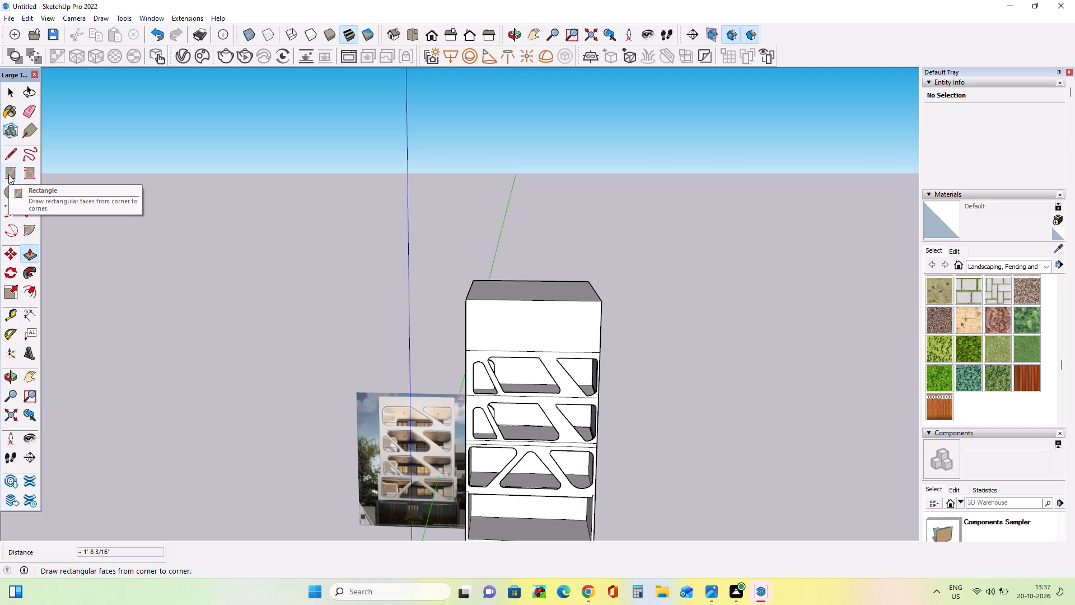
Offset the blank top storey's front face inward about 1' 6 7/16".
click(4, 155)
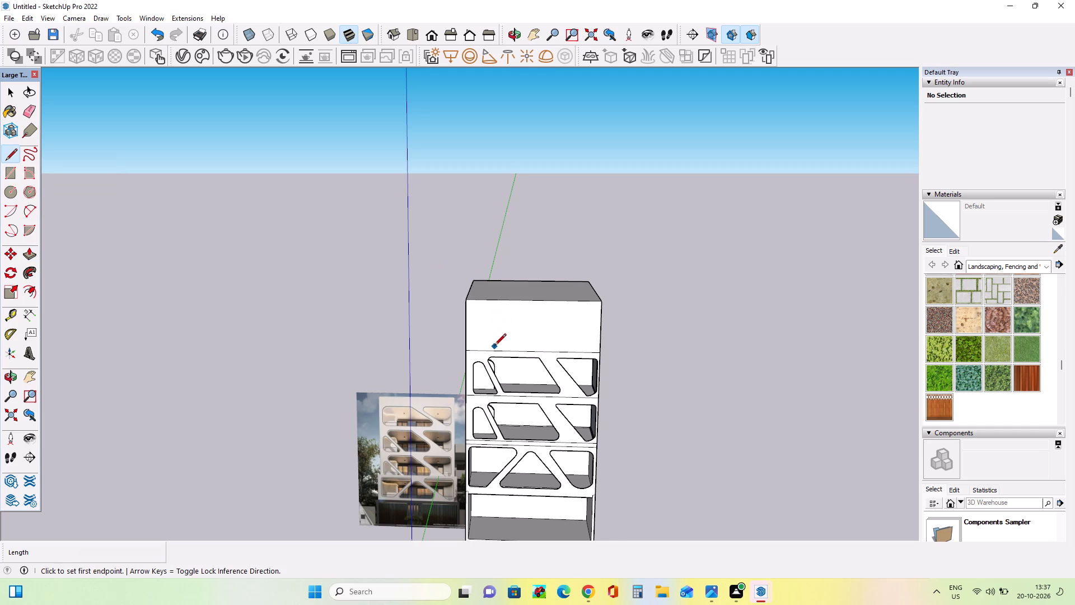
scroll(494, 346, up, 3)
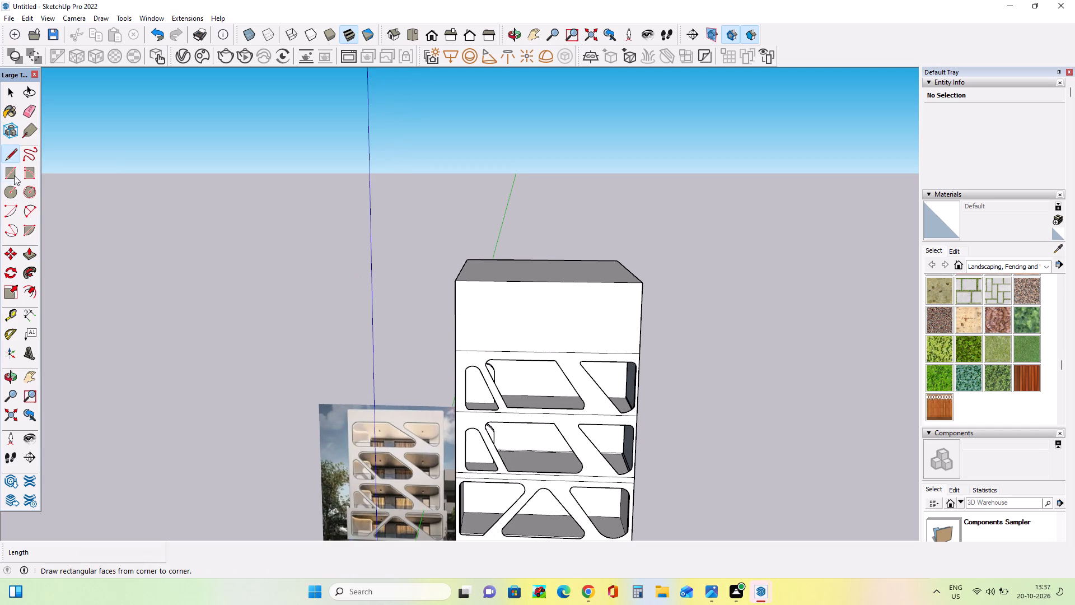
click(32, 292)
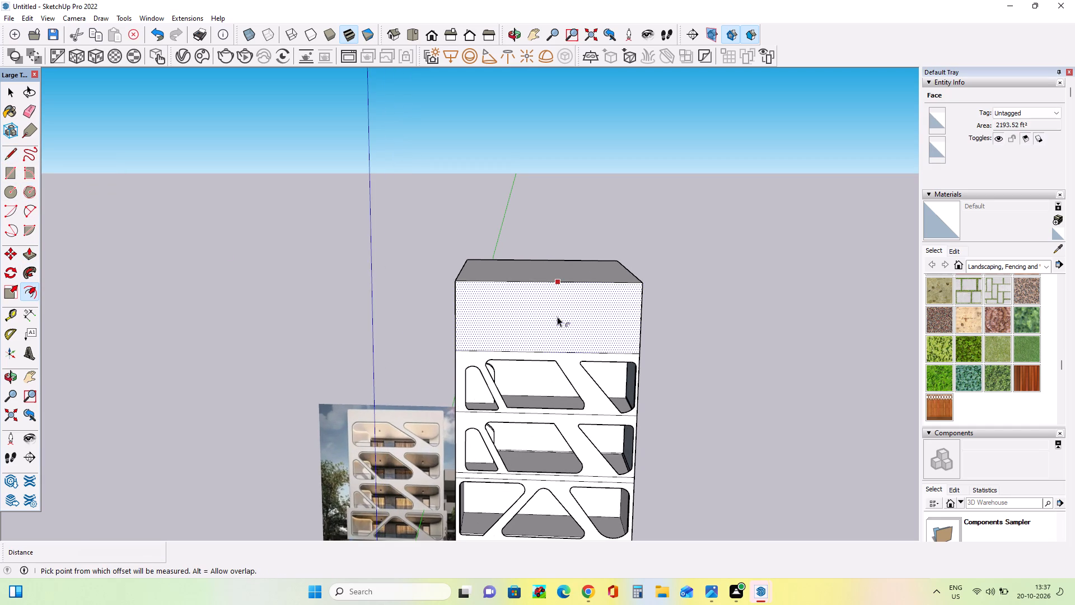
click(557, 317)
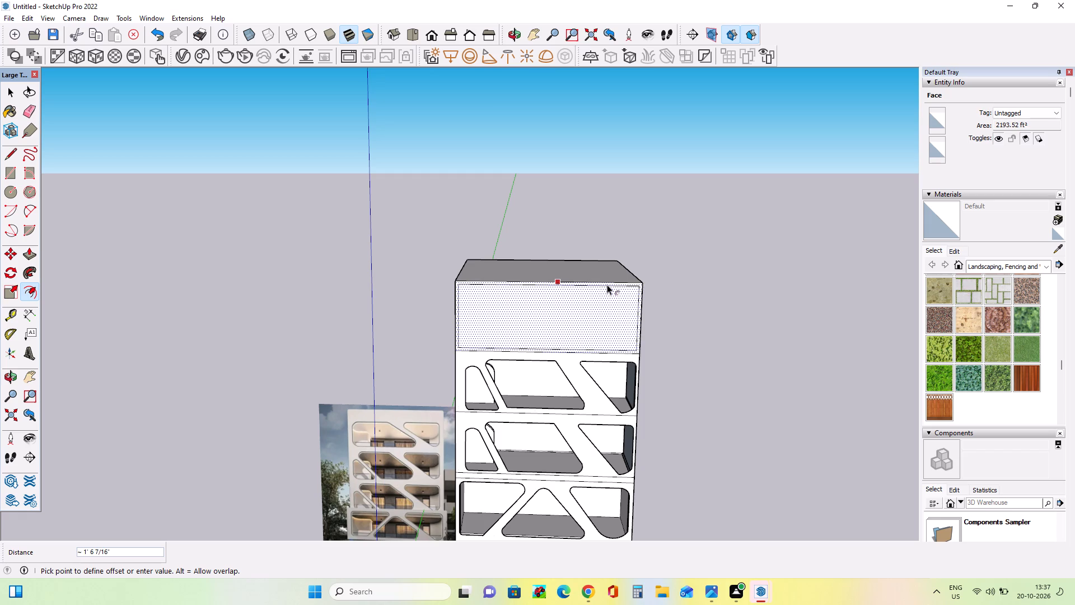
click(608, 286)
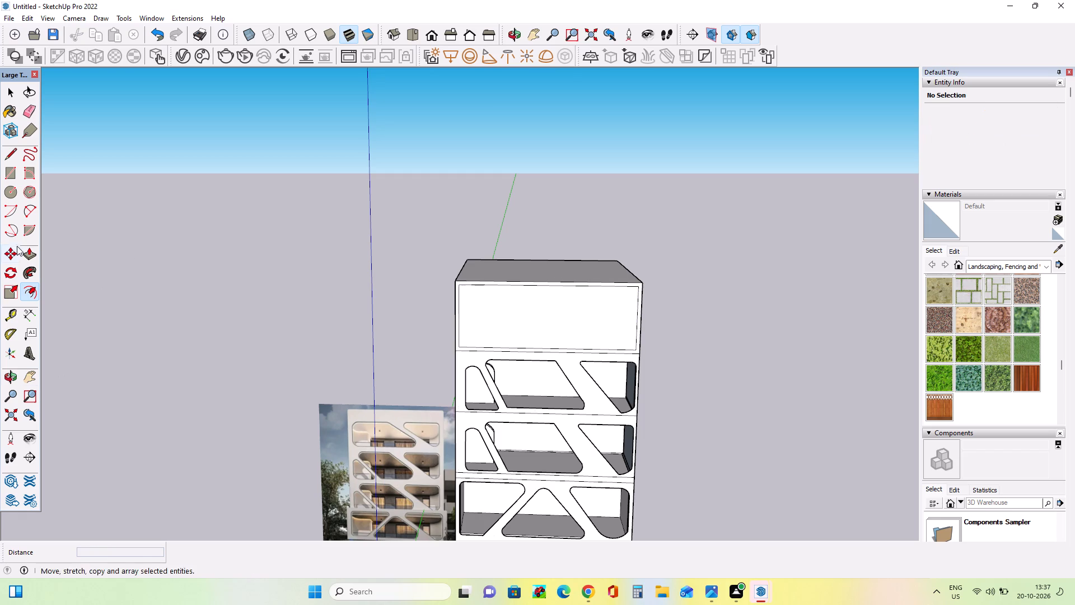
Push the top storey's inner offset face inward about 20' 5 5/8" to hollow out the floor.
click(31, 259)
click(597, 313)
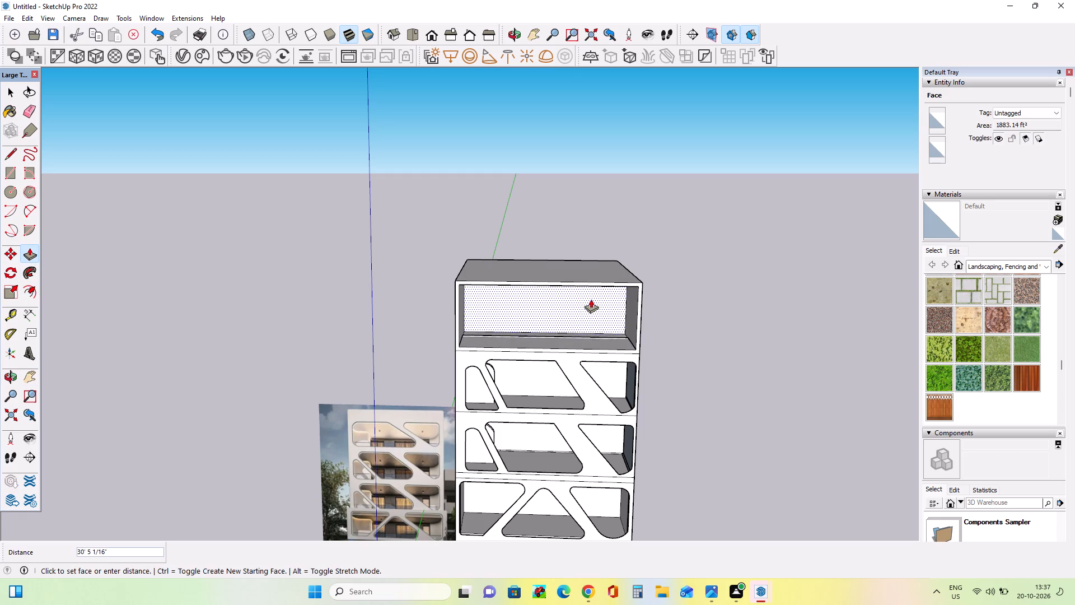
click(592, 304)
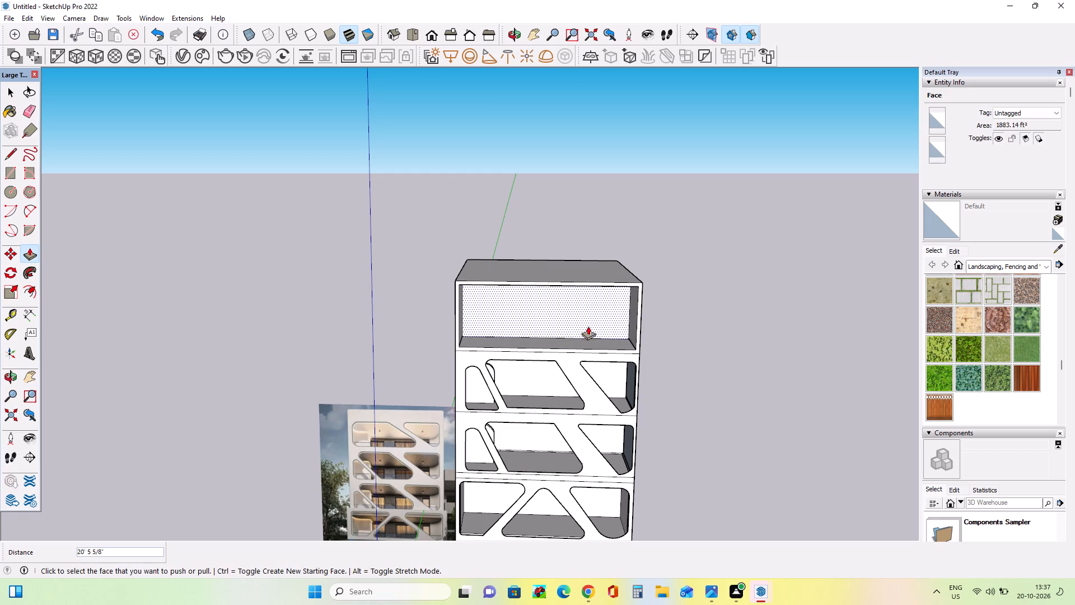
Examine the reference image's top floors and compare them with the modelled facade.
middle_drag(577, 363, 468, 311)
scroll(502, 342, up, 3)
middle_drag(507, 357, 560, 405)
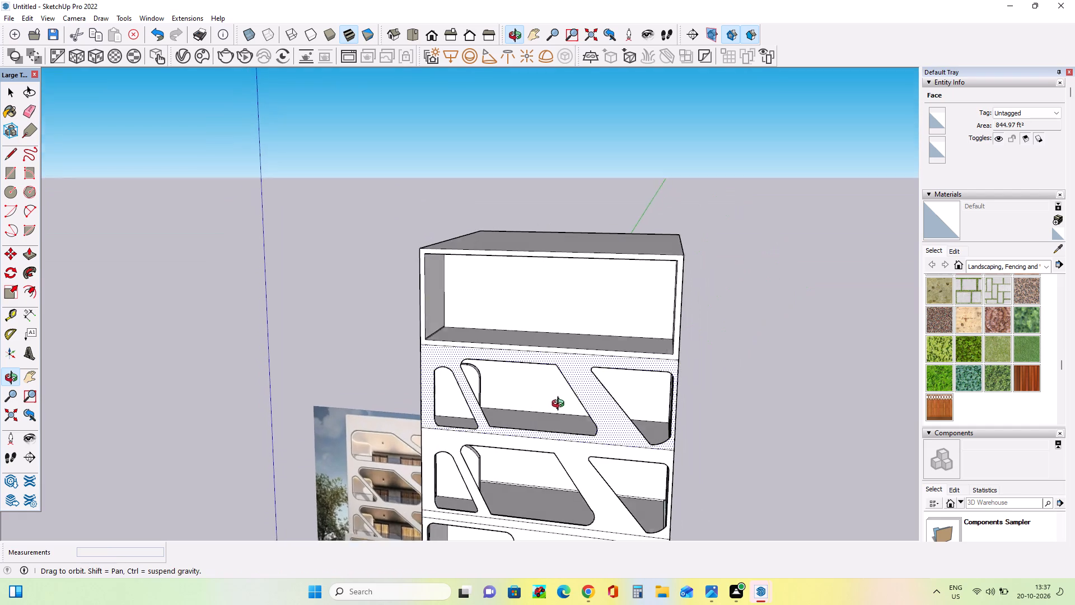
middle_drag(560, 405, 561, 404)
scroll(518, 382, down, 3)
middle_drag(518, 384, 604, 387)
scroll(273, 468, up, 5)
scroll(354, 458, down, 1)
scroll(354, 458, up, 3)
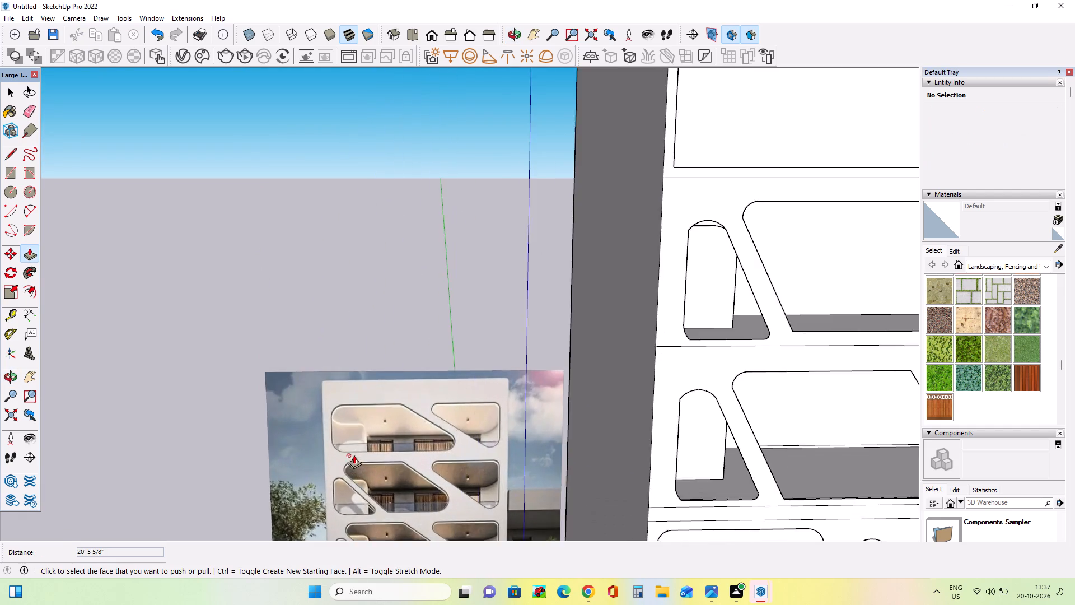
scroll(354, 455, up, 12)
middle_drag(345, 450, 340, 462)
scroll(269, 441, down, 17)
scroll(236, 435, up, 1)
scroll(236, 435, down, 4)
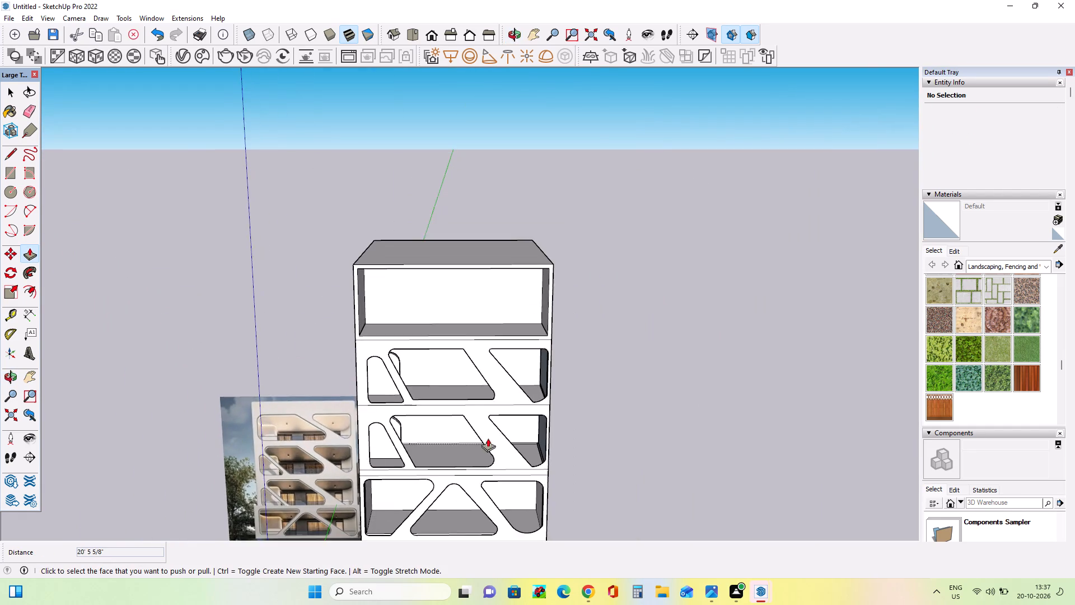
Draw a vertical reference line about 24' 10 1/2" long from the rounded interior block's edge up into the hollowed top storey.
middle_drag(489, 443, 466, 462)
click(12, 157)
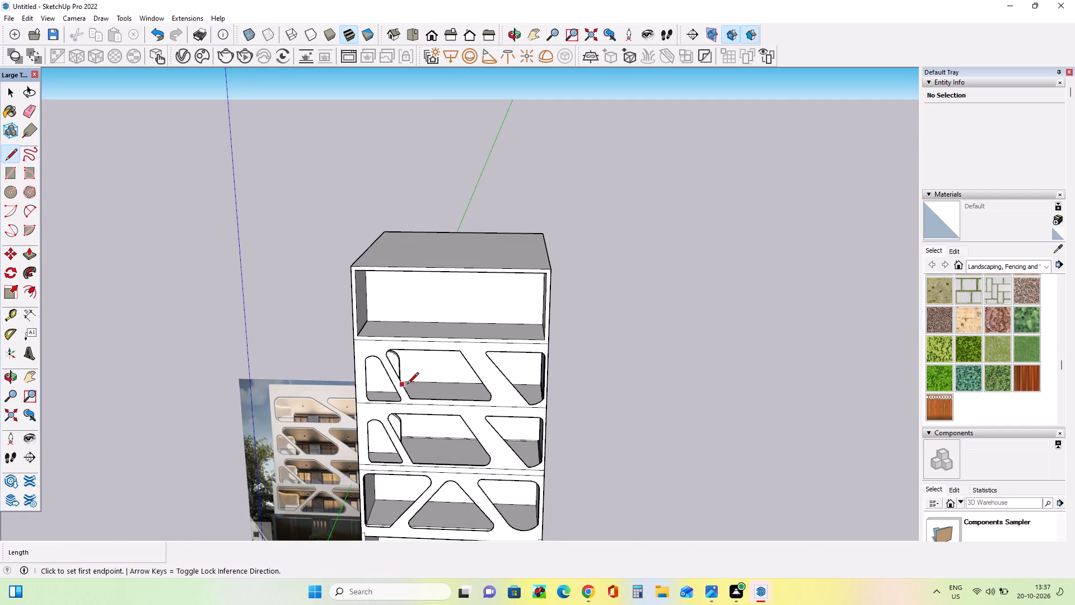
click(400, 368)
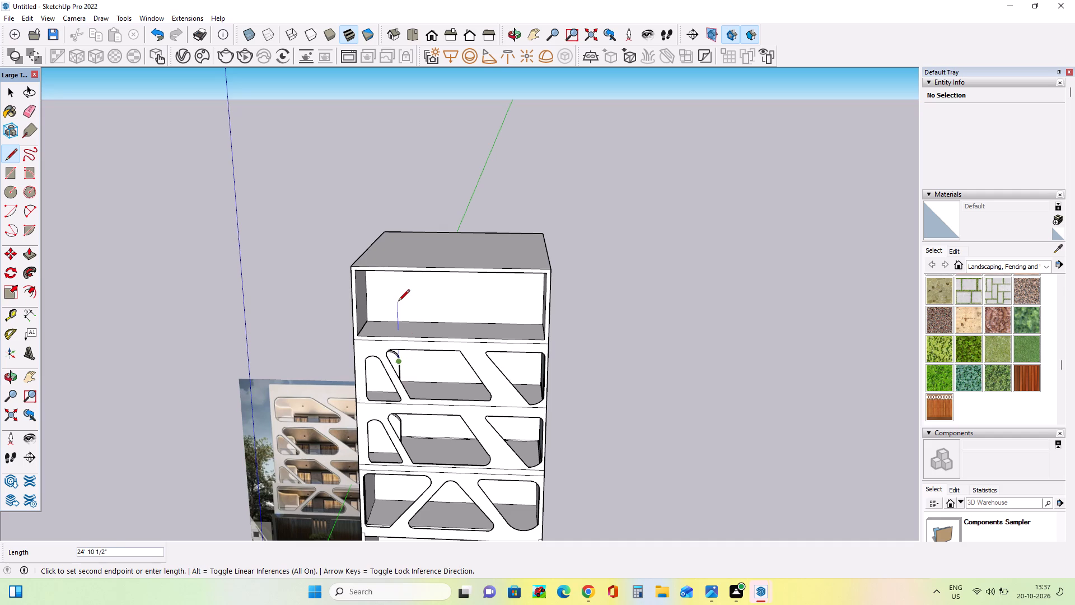
click(398, 302)
middle_drag(448, 383, 516, 379)
key(space)
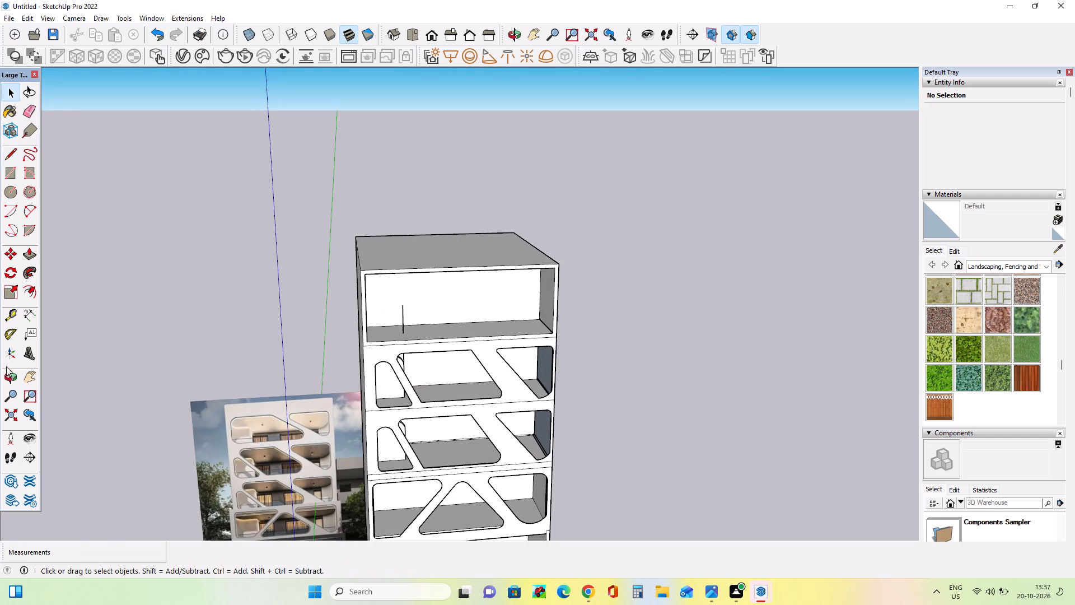
Draw a rectangle about 13' 2 13/16" by 3' 8 3/8" on the top storey's floor, from the reference line toward the nearby side wall.
click(8, 171)
middle_drag(418, 308, 412, 378)
scroll(404, 365, down, 1)
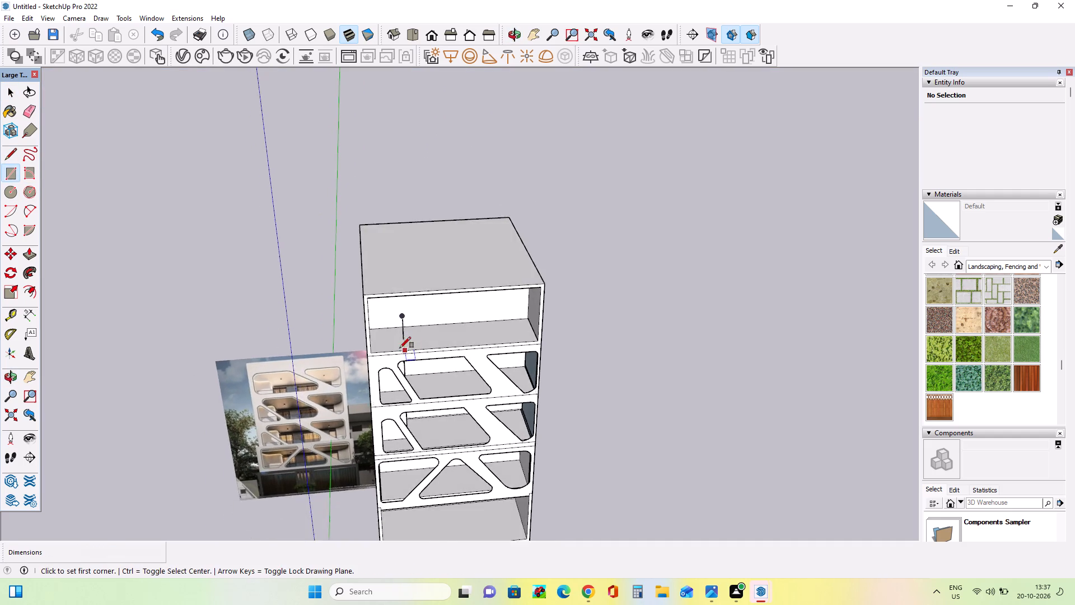
scroll(400, 348, up, 4)
click(405, 333)
middle_drag(374, 332, 302, 332)
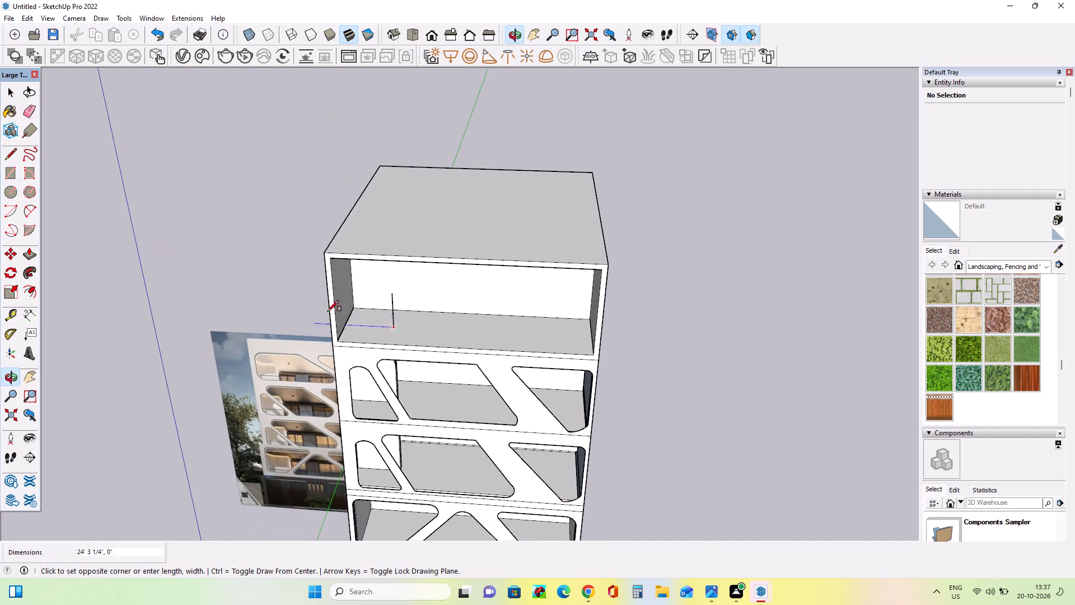
scroll(367, 308, up, 7)
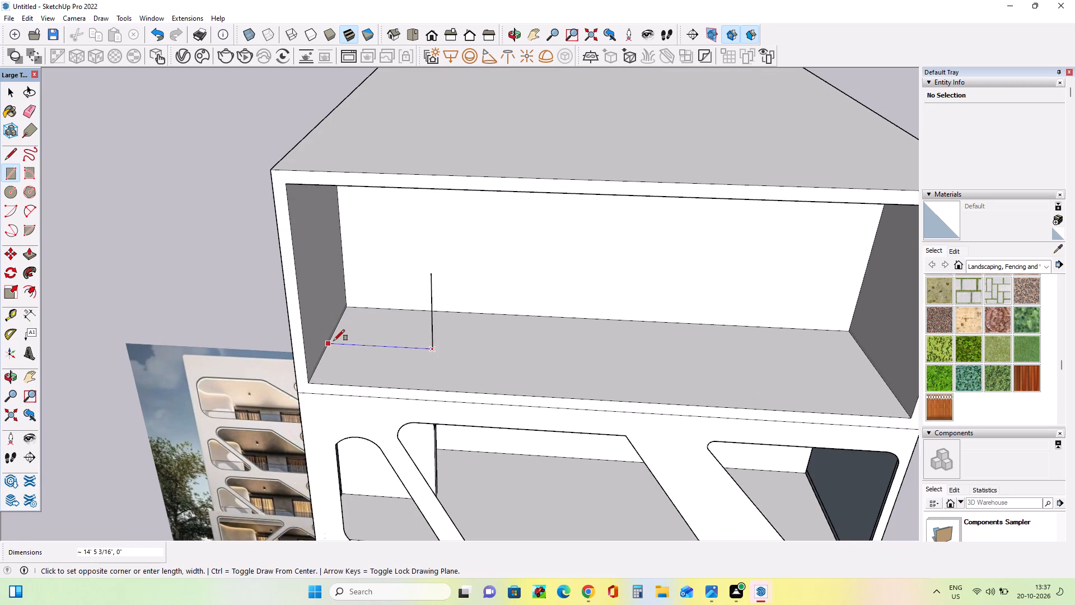
click(334, 341)
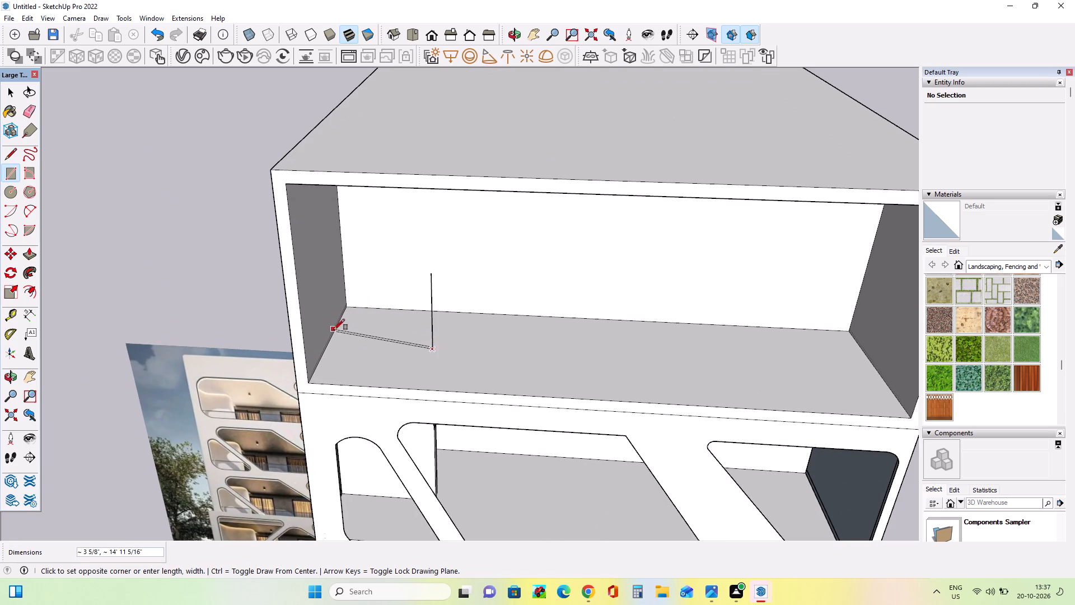
click(343, 331)
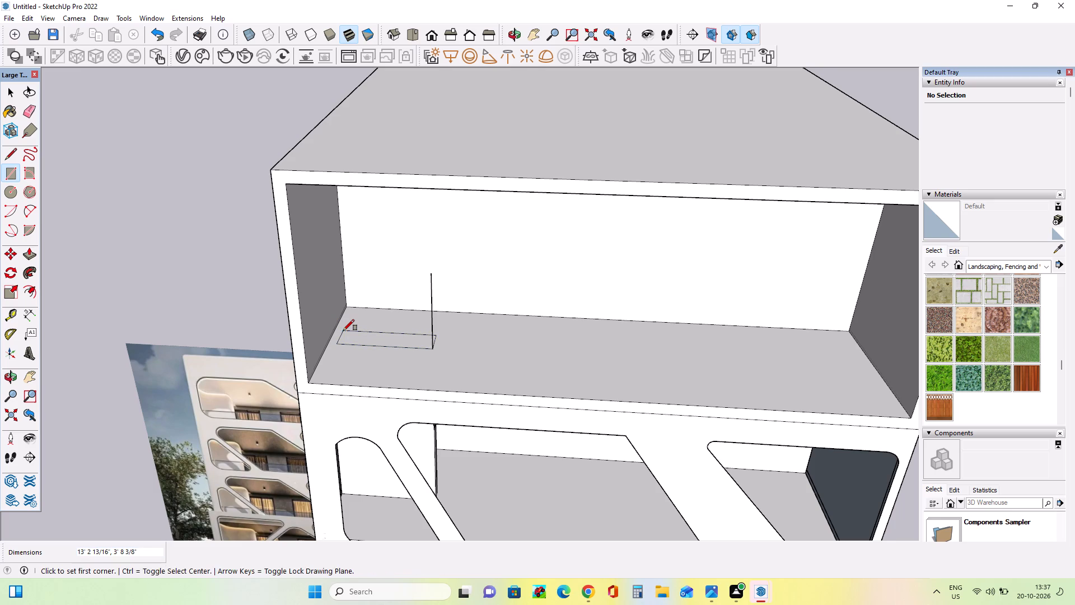
Push/Pull the top storey's floor rectangle upward about 17' 7 3/4" to form an interior wall block.
middle_drag(354, 359, 379, 367)
click(34, 254)
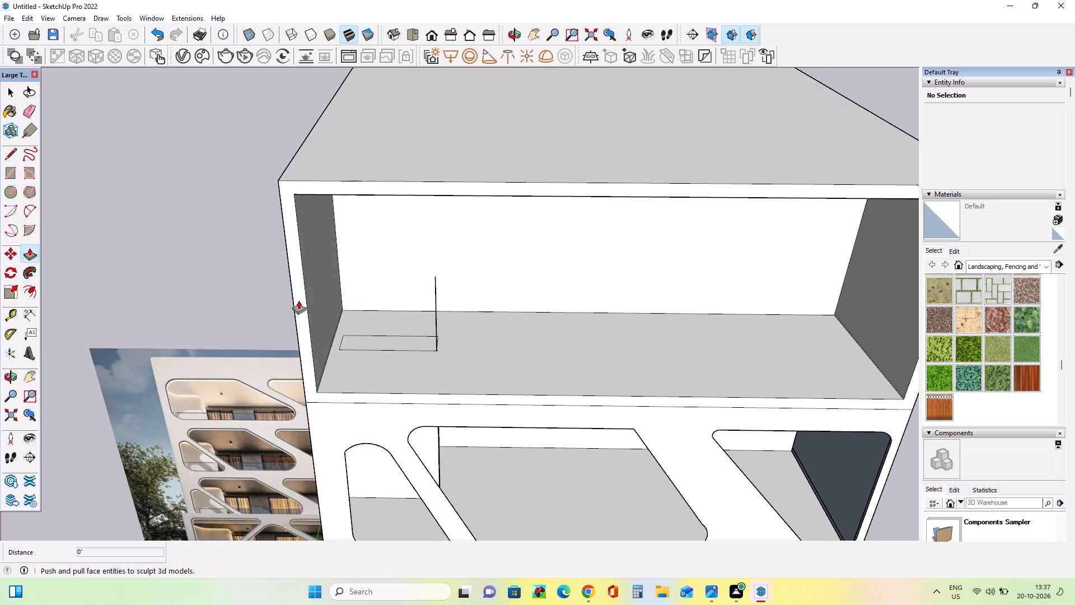
click(406, 338)
click(406, 220)
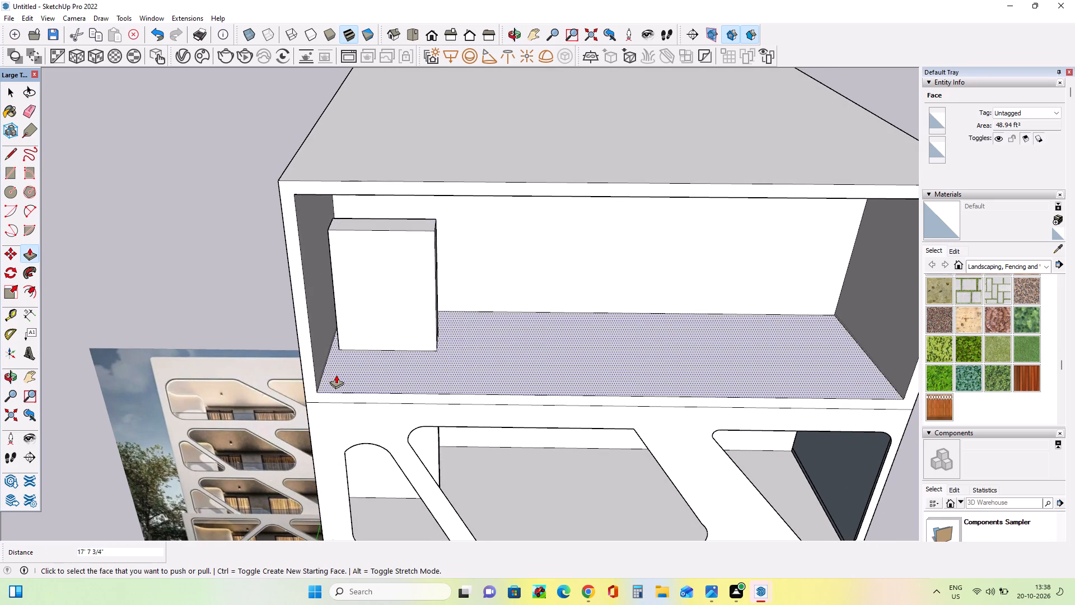
Push/Pull the top storey's wall block side face about 1' 2 3/8" to meet the nearby side wall.
scroll(336, 375, up, 5)
middle_drag(353, 375, 432, 412)
scroll(356, 313, up, 5)
scroll(349, 328, down, 1)
scroll(349, 328, up, 1)
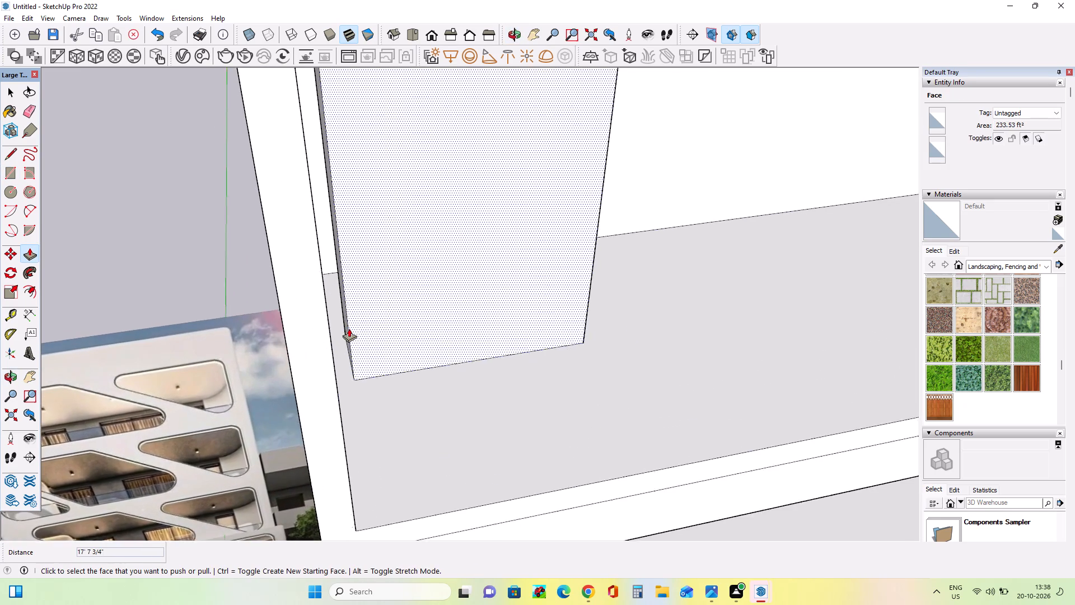
scroll(349, 328, up, 1)
click(345, 334)
click(291, 347)
Push/Pull the wall block's rear face inward 2' 8" to thin the block into a panel.
scroll(398, 437, down, 10)
middle_drag(523, 437, 194, 424)
scroll(401, 318, up, 2)
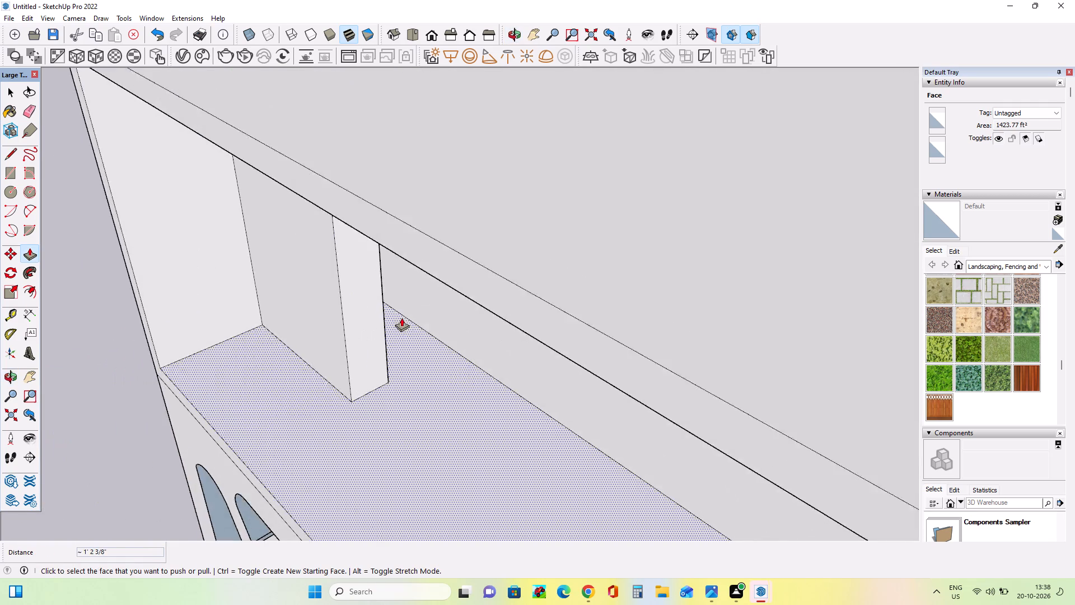
scroll(401, 318, up, 10)
middle_drag(495, 386, 319, 441)
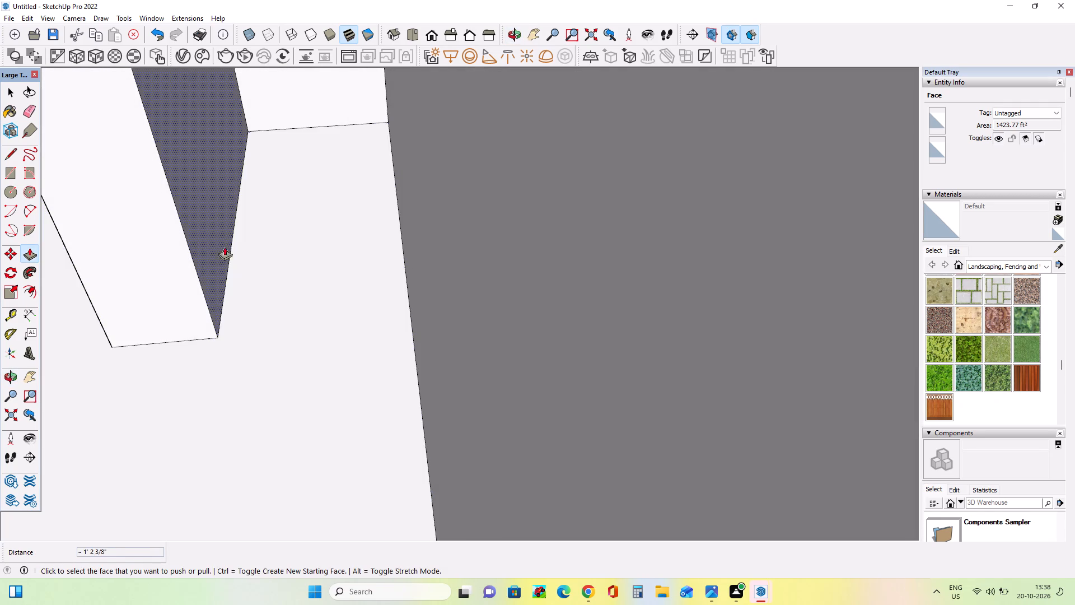
click(214, 248)
drag(141, 255, 151, 264)
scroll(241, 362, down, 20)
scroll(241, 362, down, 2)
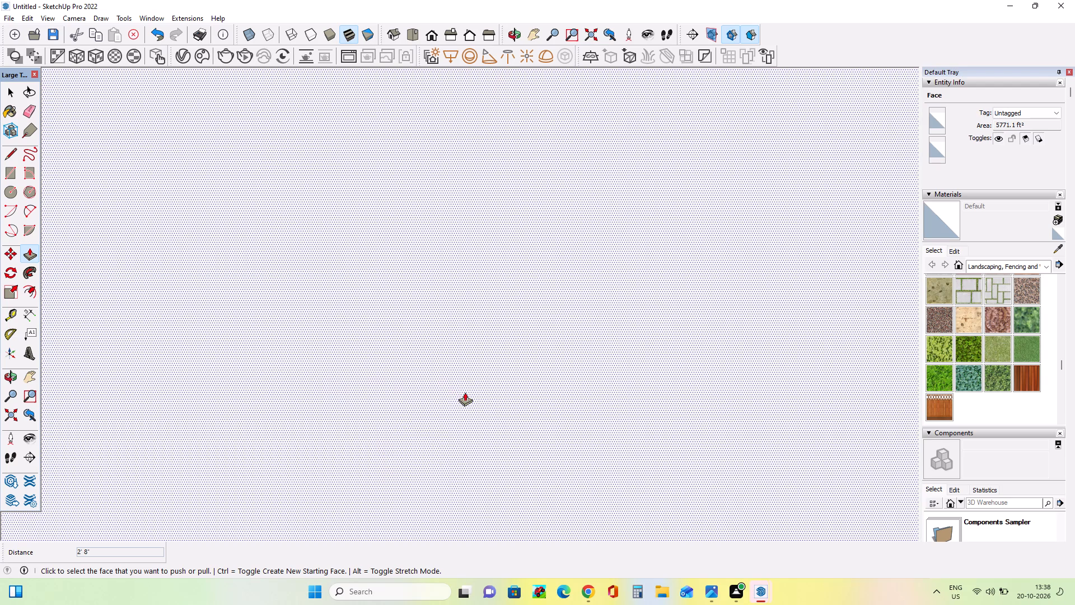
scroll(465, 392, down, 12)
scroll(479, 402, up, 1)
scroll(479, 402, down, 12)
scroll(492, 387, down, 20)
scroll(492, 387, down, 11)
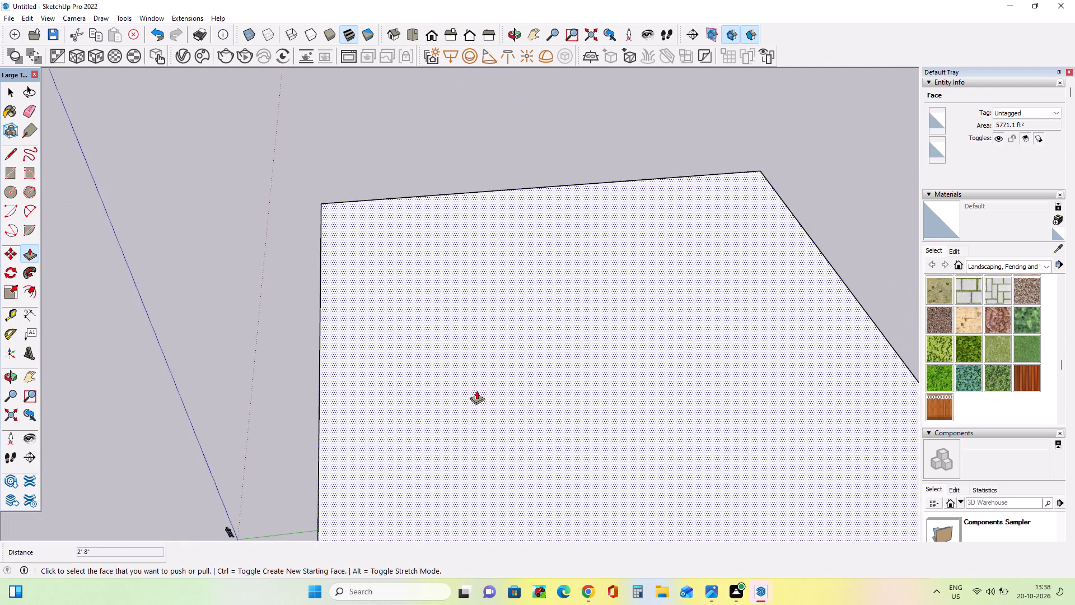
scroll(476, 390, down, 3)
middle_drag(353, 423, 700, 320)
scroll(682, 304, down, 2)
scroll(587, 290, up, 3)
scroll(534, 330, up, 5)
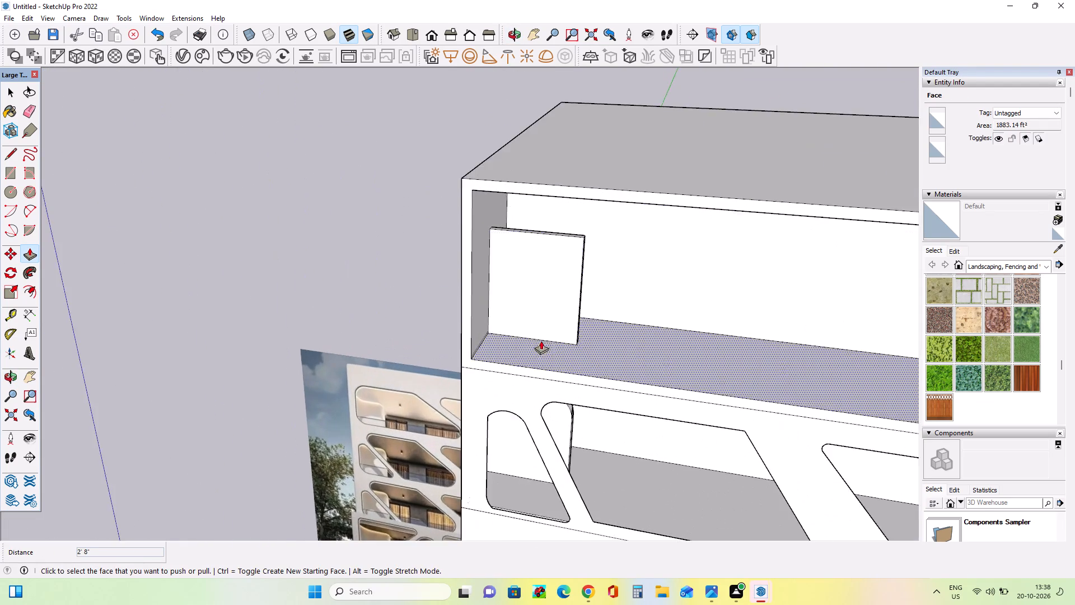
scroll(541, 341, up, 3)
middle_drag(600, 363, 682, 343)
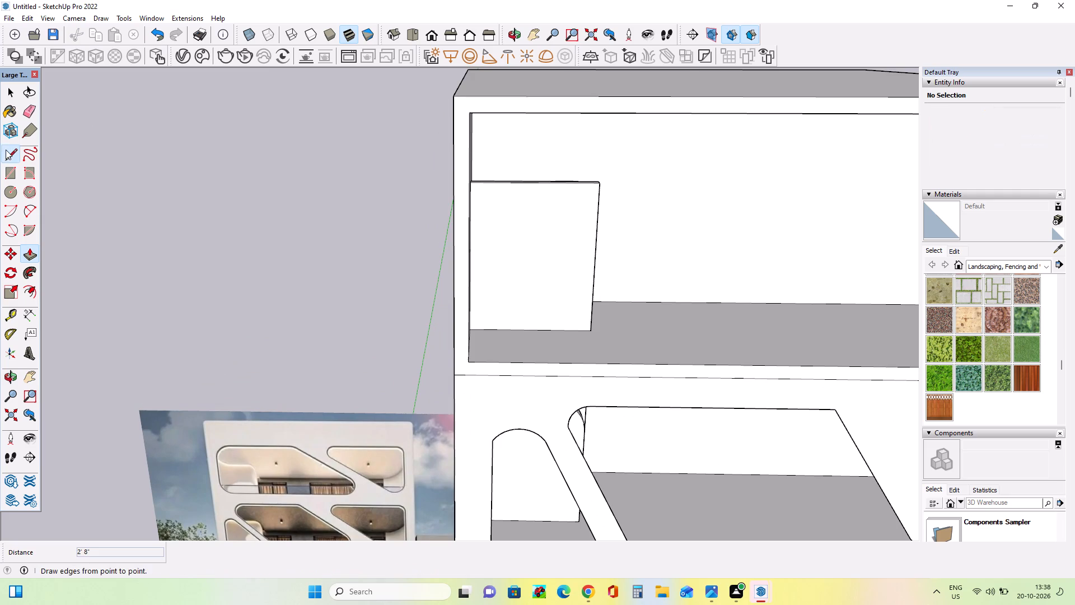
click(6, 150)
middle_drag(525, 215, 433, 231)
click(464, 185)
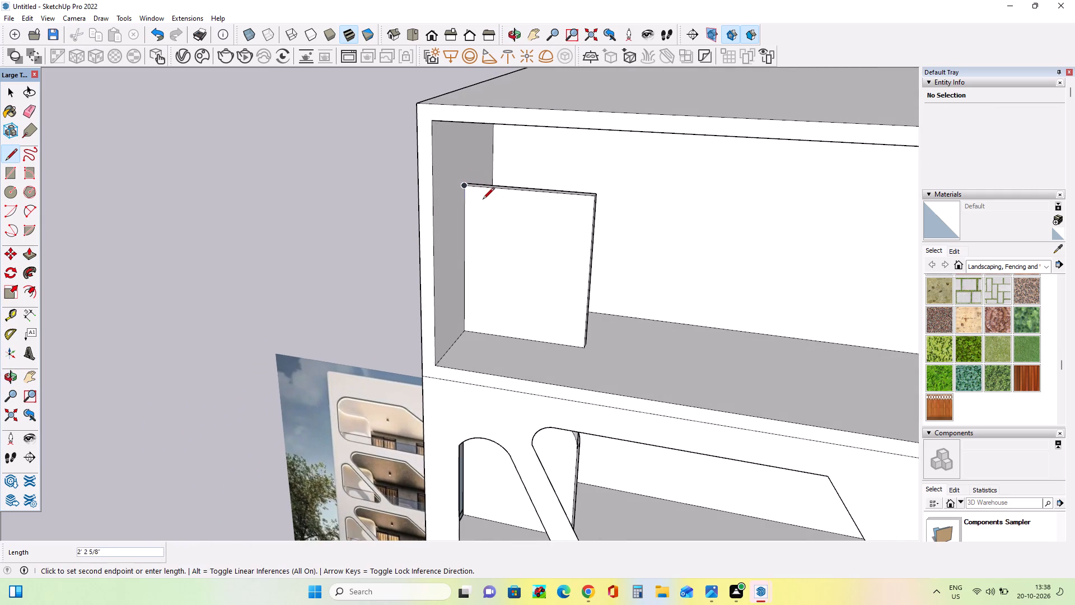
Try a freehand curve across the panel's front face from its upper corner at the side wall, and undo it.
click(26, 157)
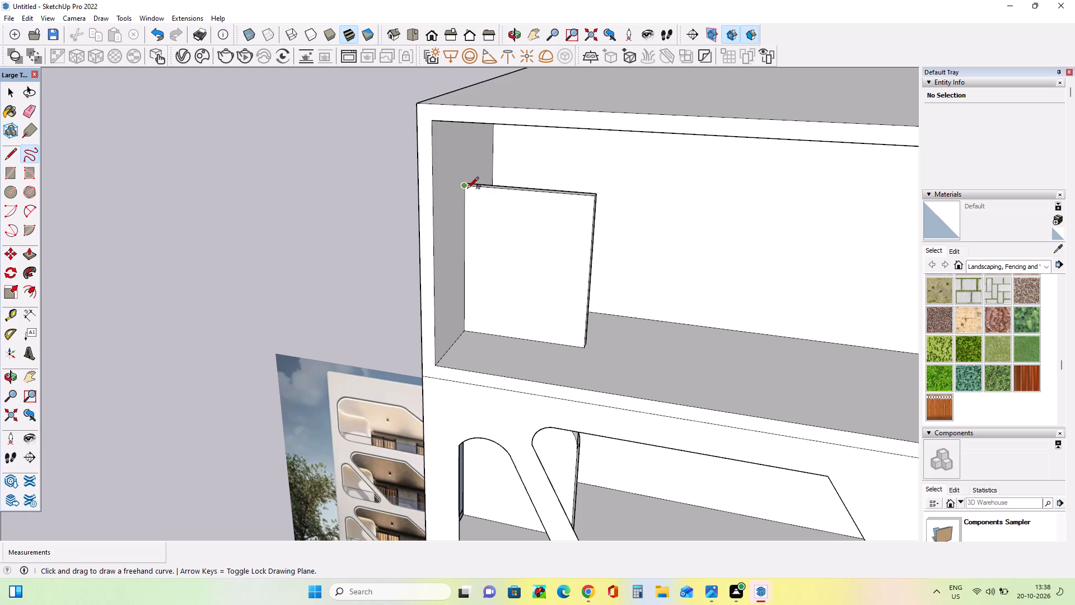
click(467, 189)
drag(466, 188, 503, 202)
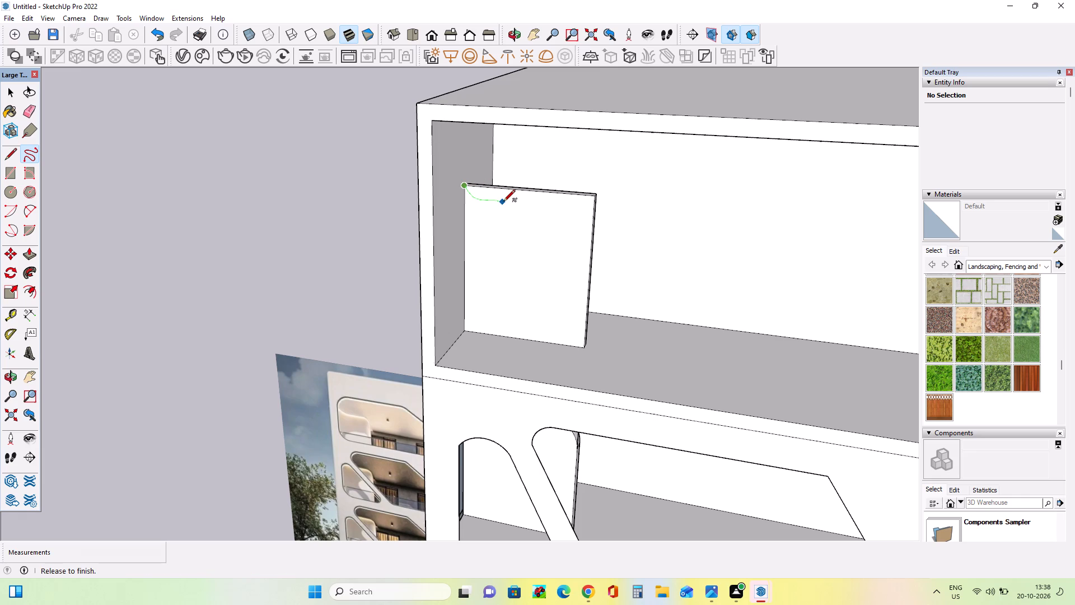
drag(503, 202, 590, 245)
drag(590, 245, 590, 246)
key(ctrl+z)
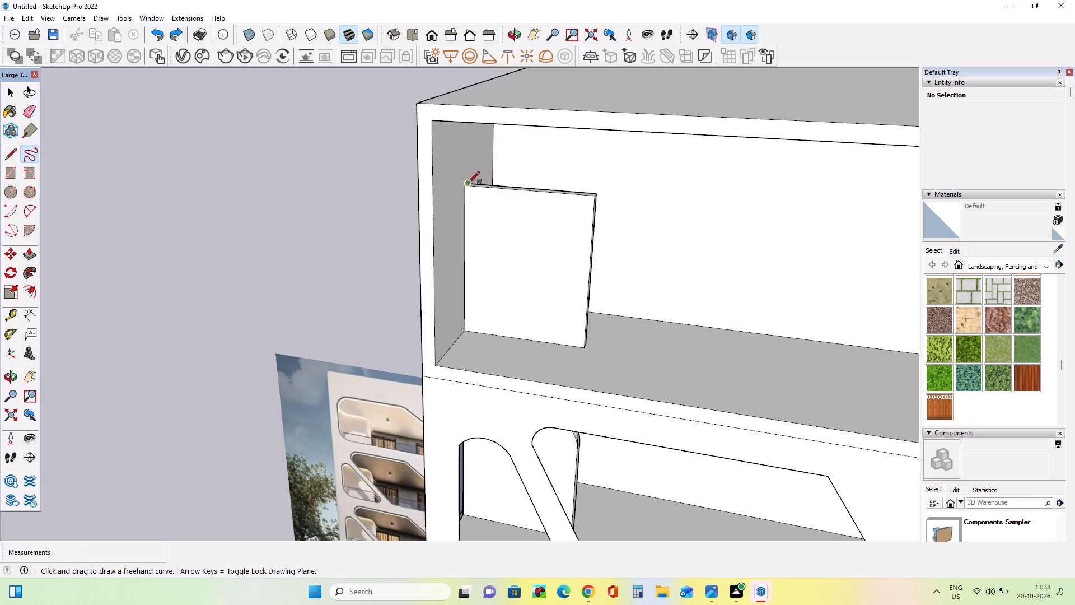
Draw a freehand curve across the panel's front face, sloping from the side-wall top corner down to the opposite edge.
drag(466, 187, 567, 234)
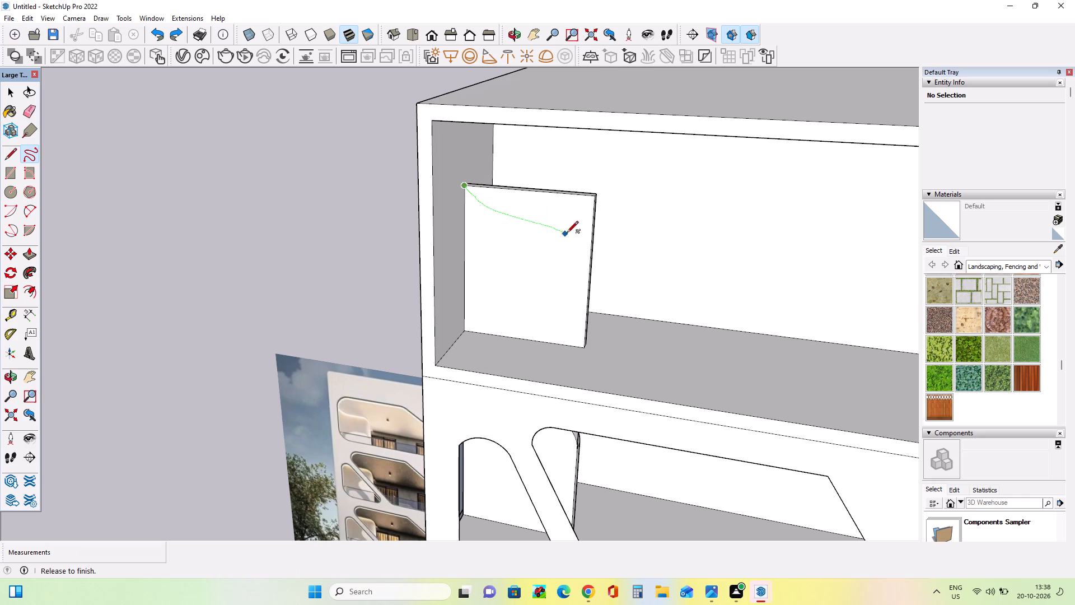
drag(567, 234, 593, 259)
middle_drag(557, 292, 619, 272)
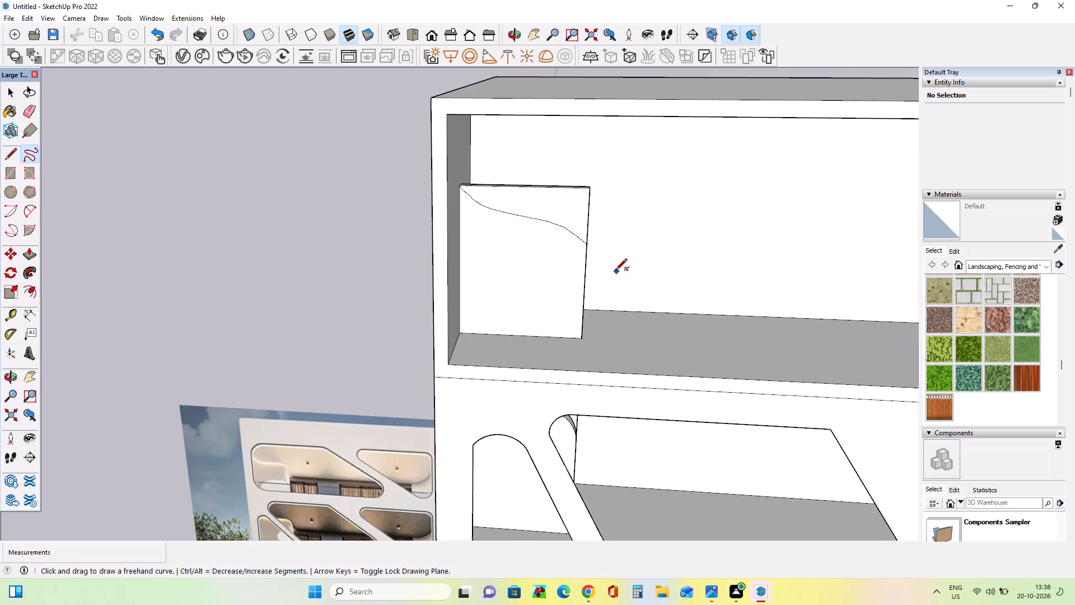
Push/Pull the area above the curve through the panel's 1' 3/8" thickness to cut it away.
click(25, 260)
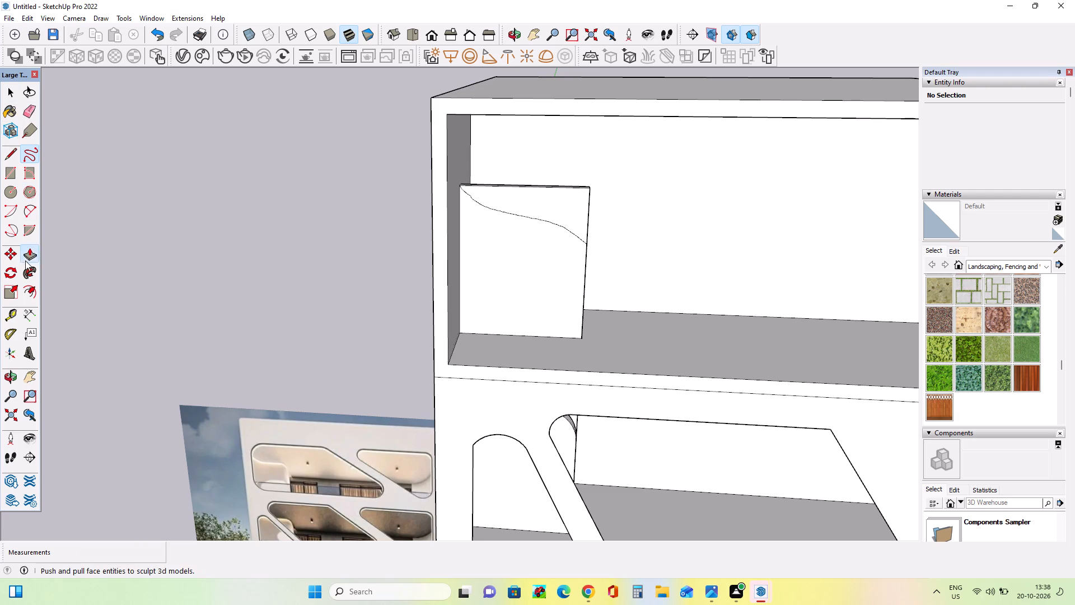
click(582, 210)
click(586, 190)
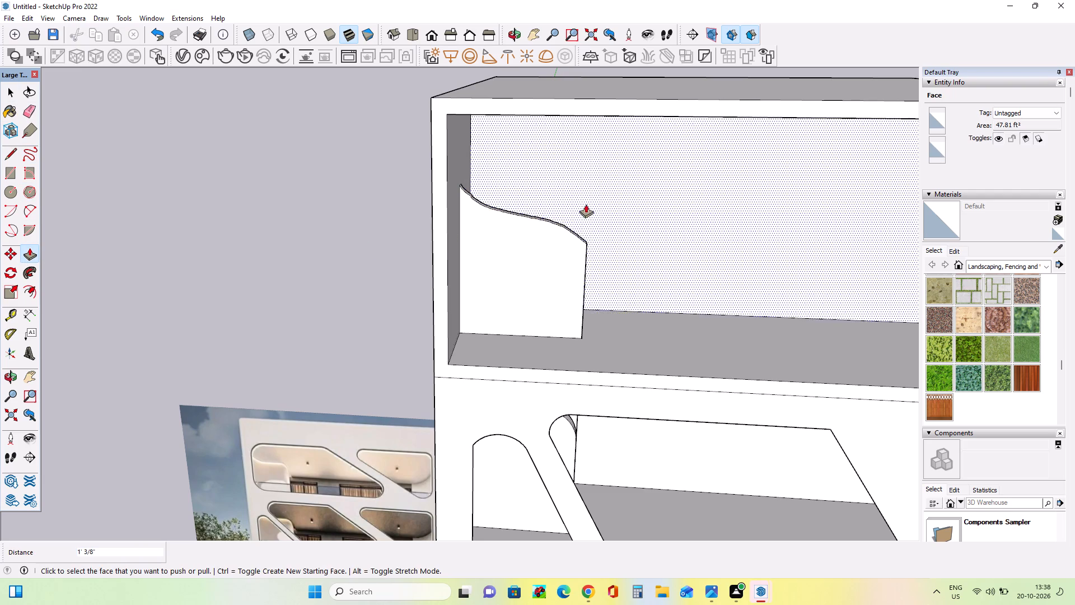
Examine the curved wall block on the reference image's top floor and compare it with the modelled panel.
middle_drag(526, 258, 546, 239)
middle_click(544, 239)
scroll(543, 239, down, 3)
middle_drag(540, 256, 551, 283)
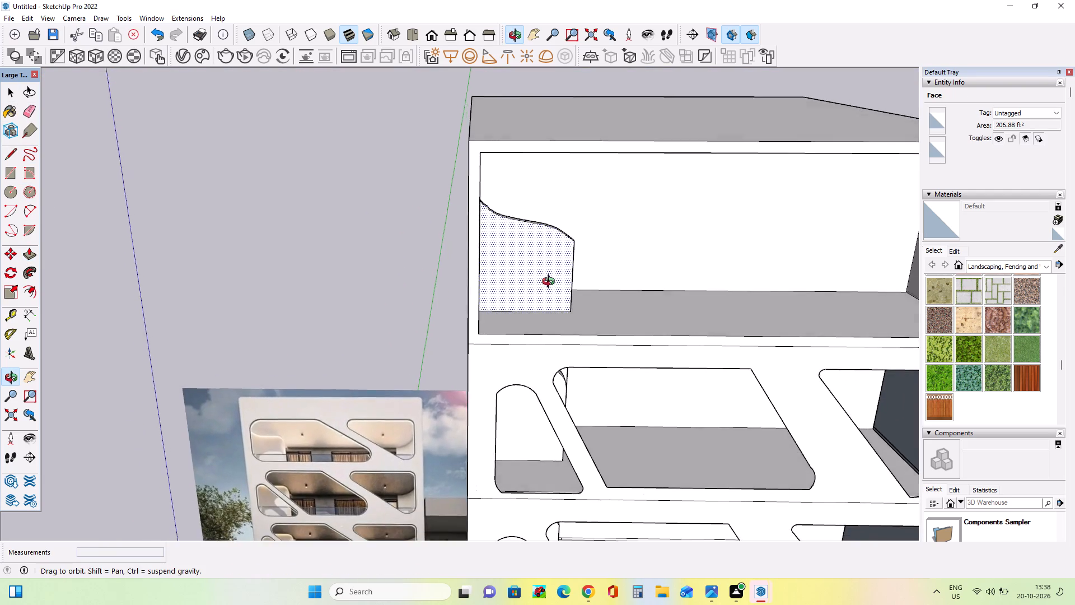
middle_drag(551, 283, 483, 288)
scroll(315, 406, up, 7)
scroll(296, 397, down, 3)
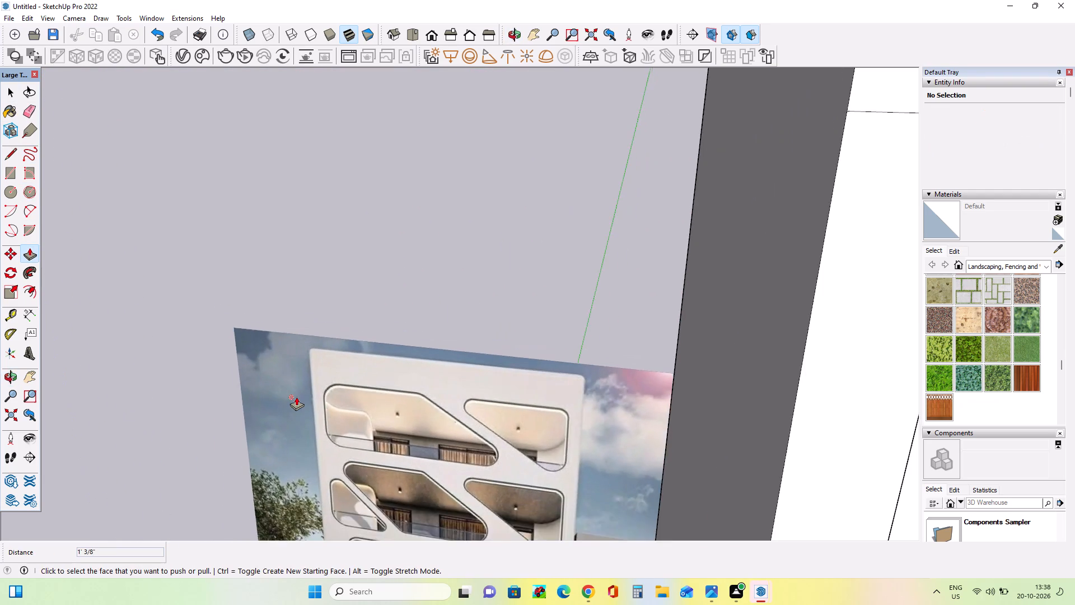
scroll(296, 397, down, 8)
middle_drag(390, 349, 447, 283)
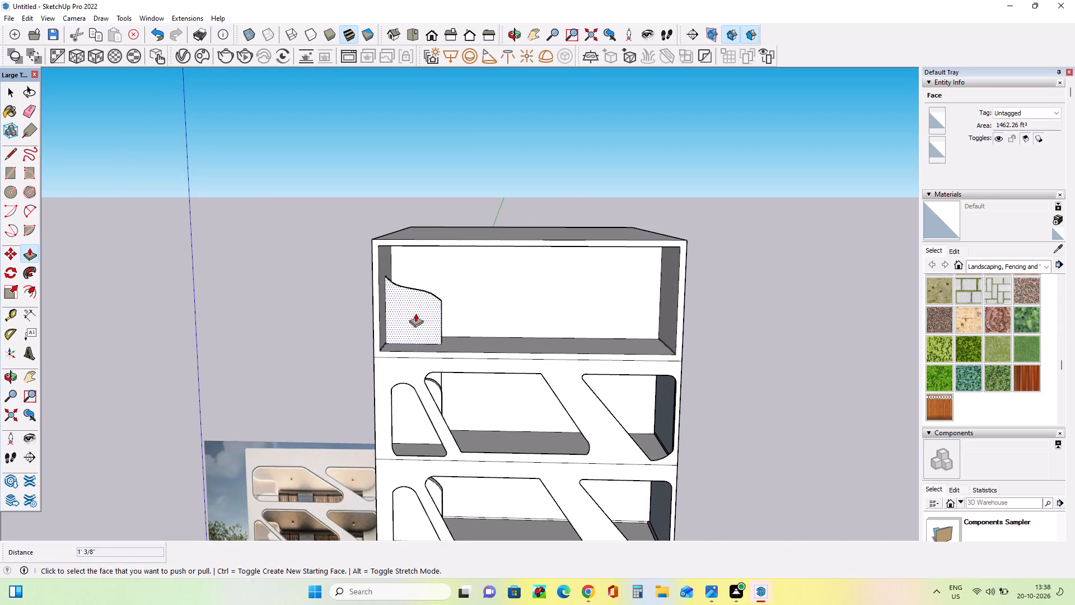
scroll(240, 484, up, 18)
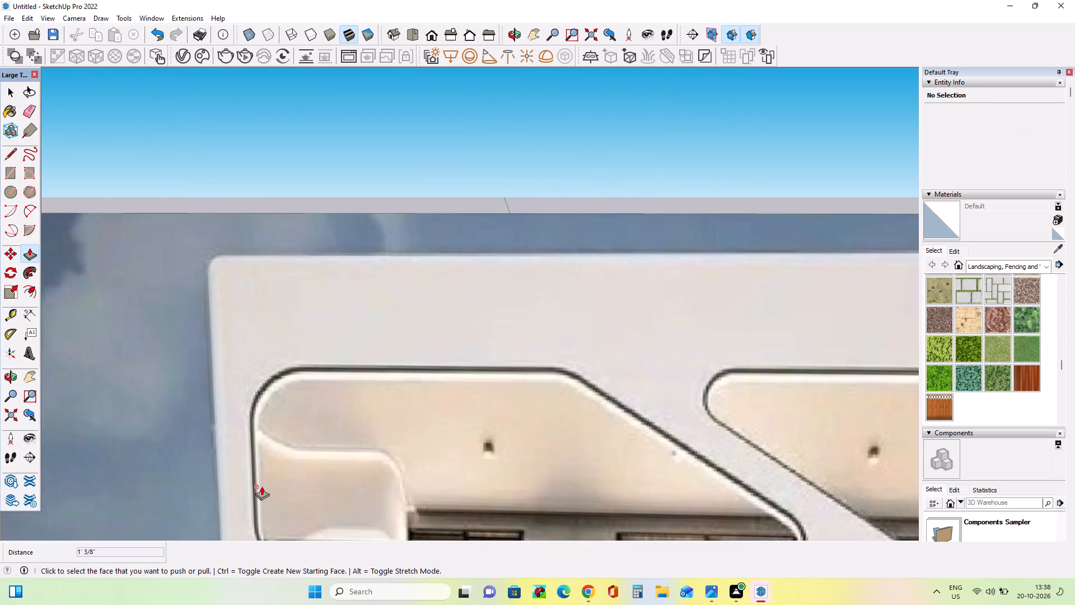
scroll(261, 486, down, 20)
scroll(261, 486, down, 1)
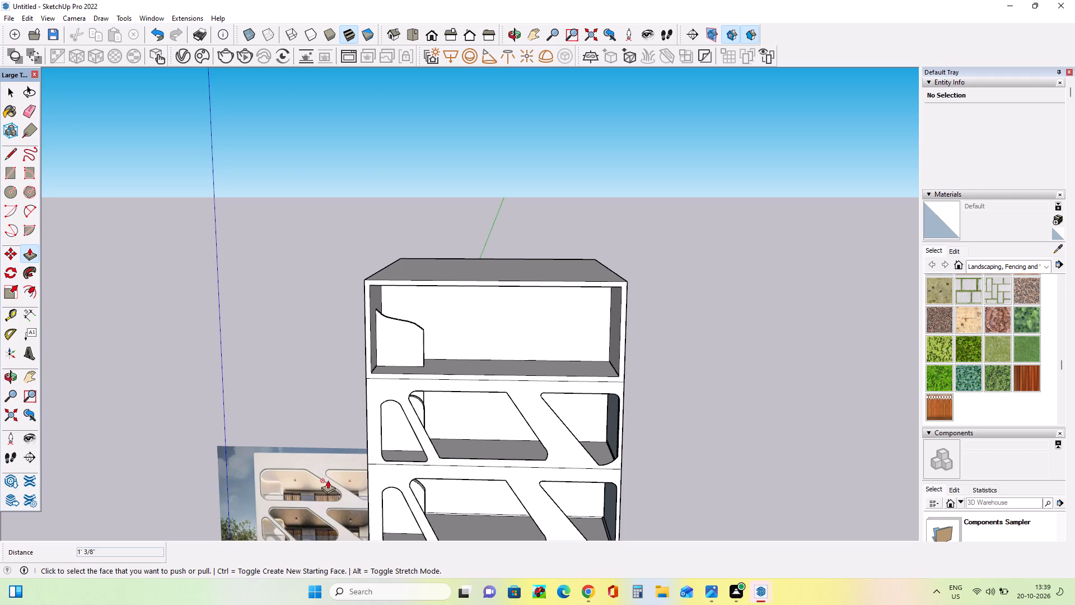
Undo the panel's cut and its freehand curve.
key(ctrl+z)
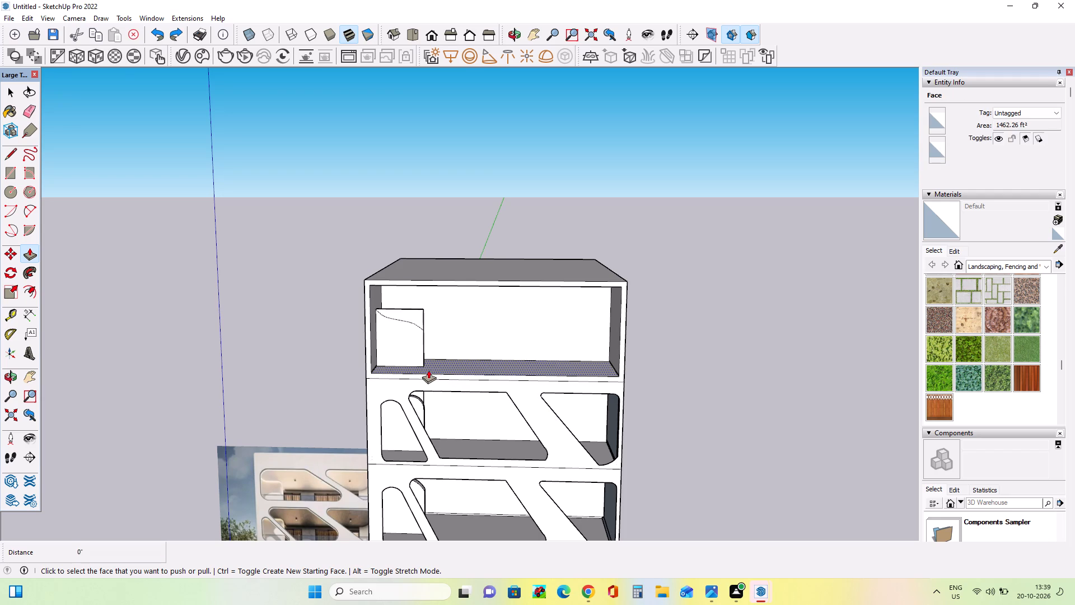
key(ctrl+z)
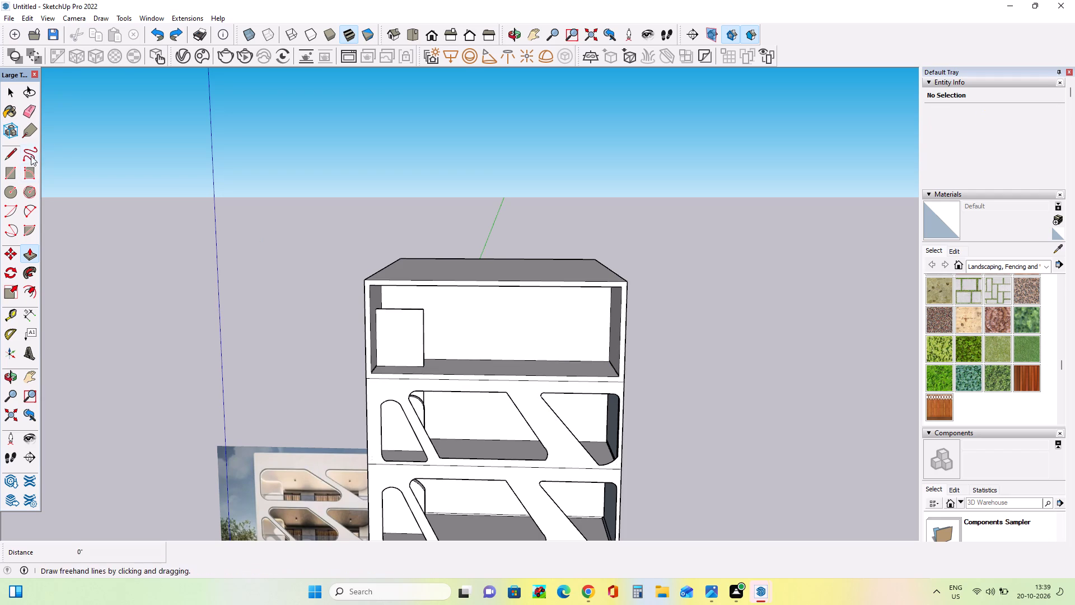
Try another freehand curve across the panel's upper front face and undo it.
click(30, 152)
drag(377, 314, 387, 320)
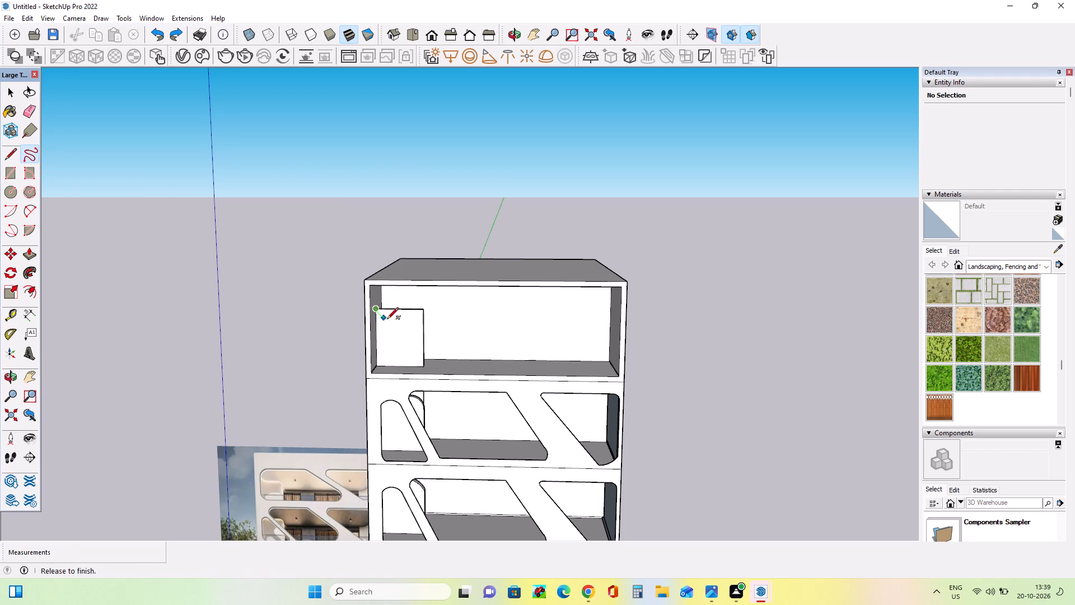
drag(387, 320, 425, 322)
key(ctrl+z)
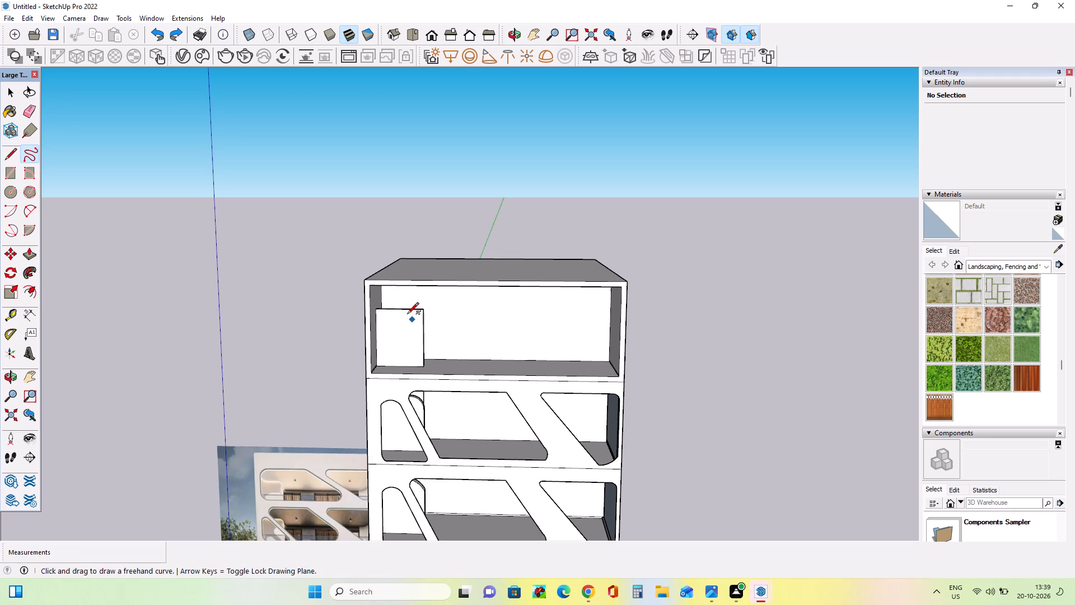
Draw a smooth S-shaped freehand curve on the panel's front face from the side-wall top corner down to the opposite edge.
scroll(378, 322, up, 7)
scroll(377, 321, down, 1)
scroll(377, 321, up, 6)
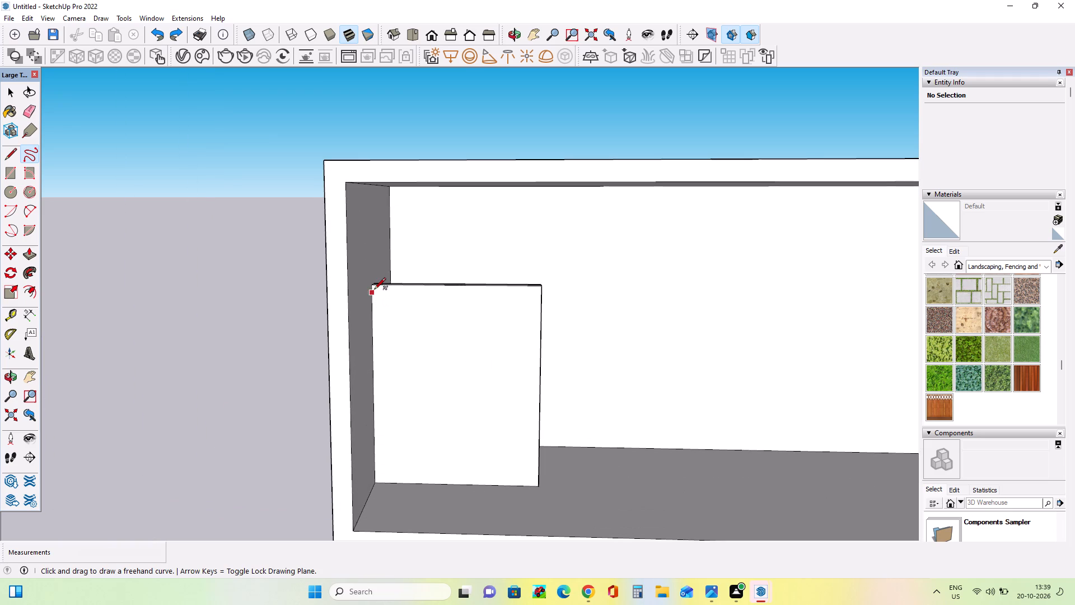
drag(372, 287, 482, 311)
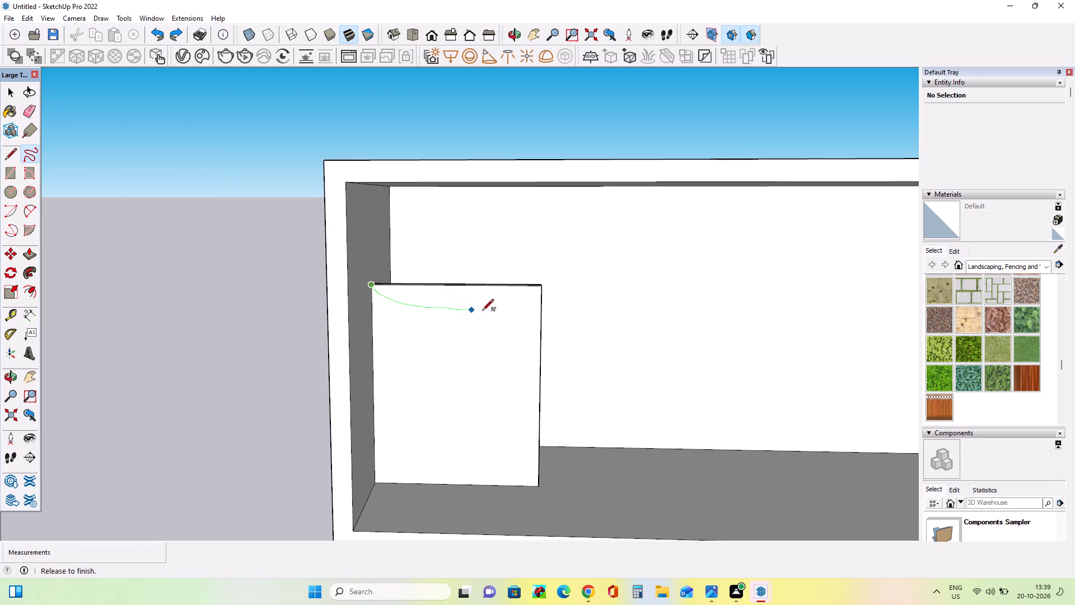
drag(482, 311, 539, 353)
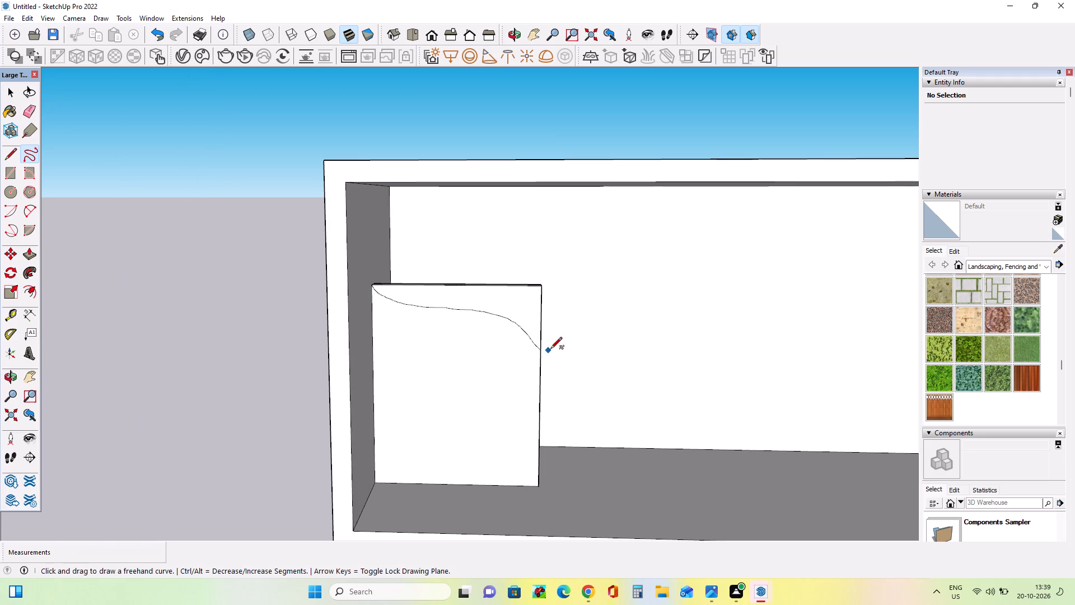
Push/Pull the area above the S-shaped curve 1' 3/8" through the panel to remove it.
scroll(482, 350, down, 3)
click(29, 254)
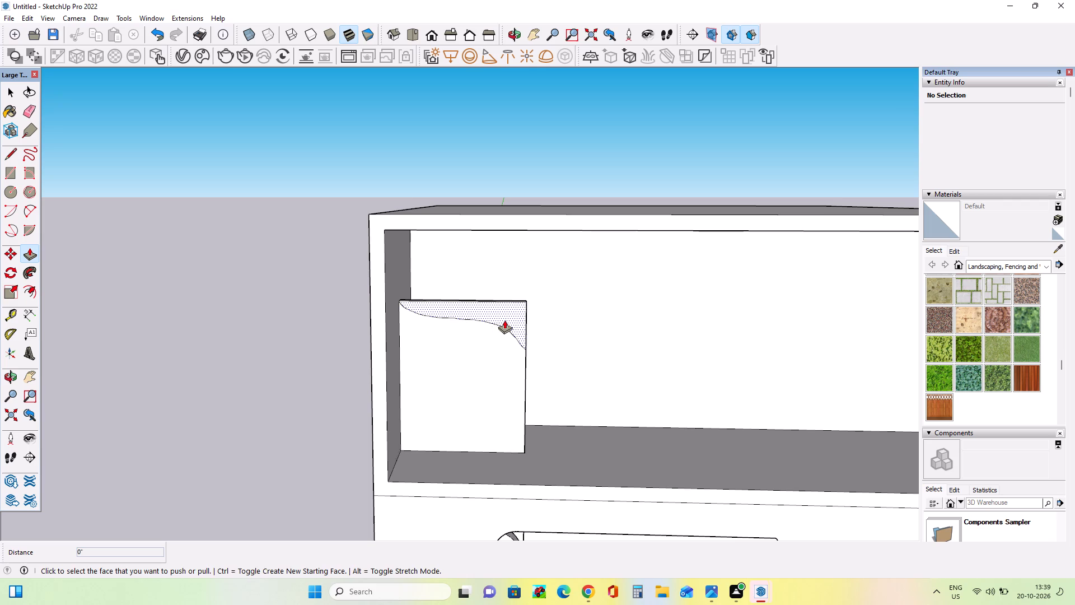
click(504, 320)
click(520, 294)
Examine the top storey's curved panel from the front together with the storeys below.
scroll(478, 328, down, 9)
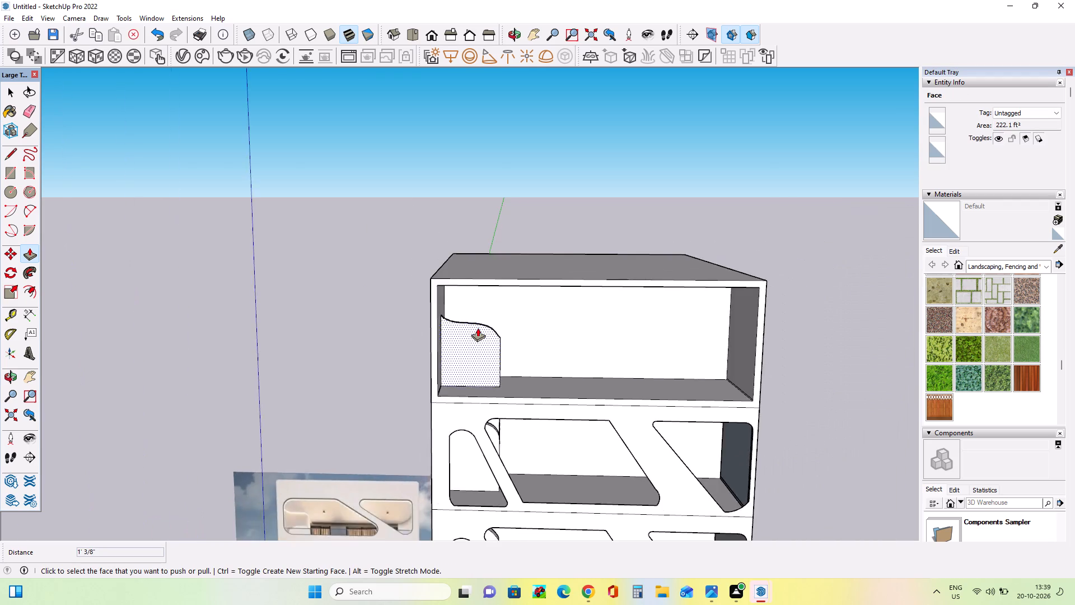
scroll(478, 328, down, 4)
middle_drag(470, 398, 488, 349)
scroll(471, 352, up, 5)
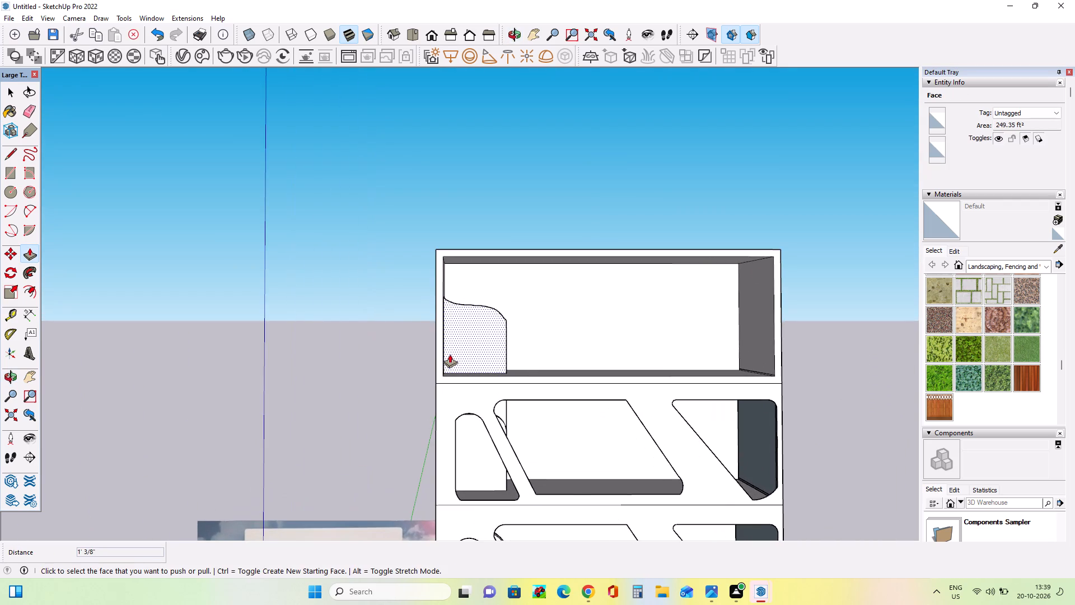
scroll(449, 354, down, 9)
scroll(449, 354, up, 1)
scroll(449, 354, down, 1)
scroll(508, 356, up, 10)
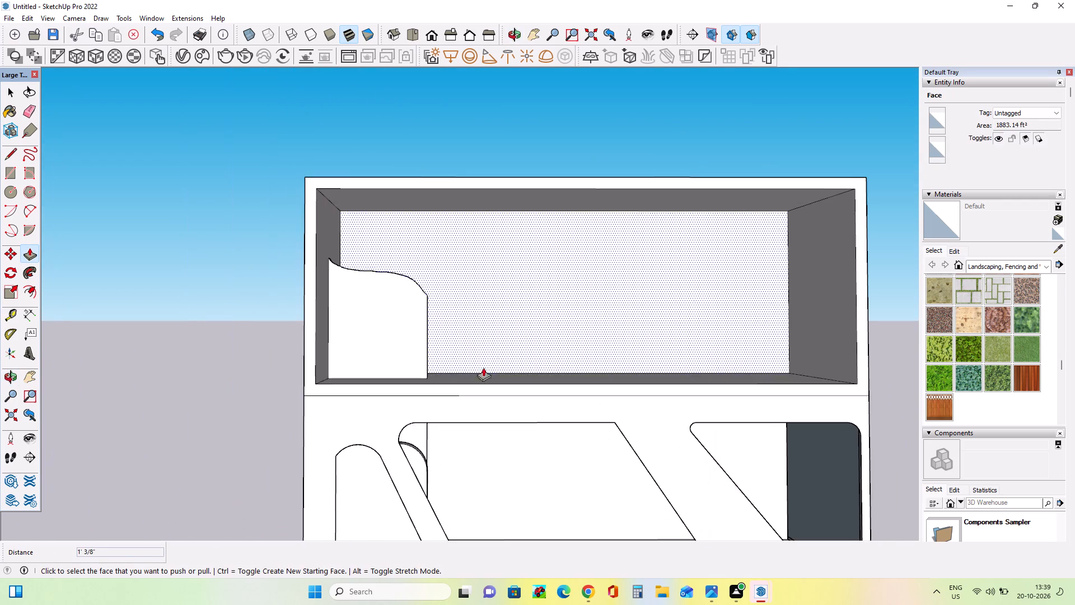
middle_drag(475, 374, 520, 372)
scroll(518, 368, down, 5)
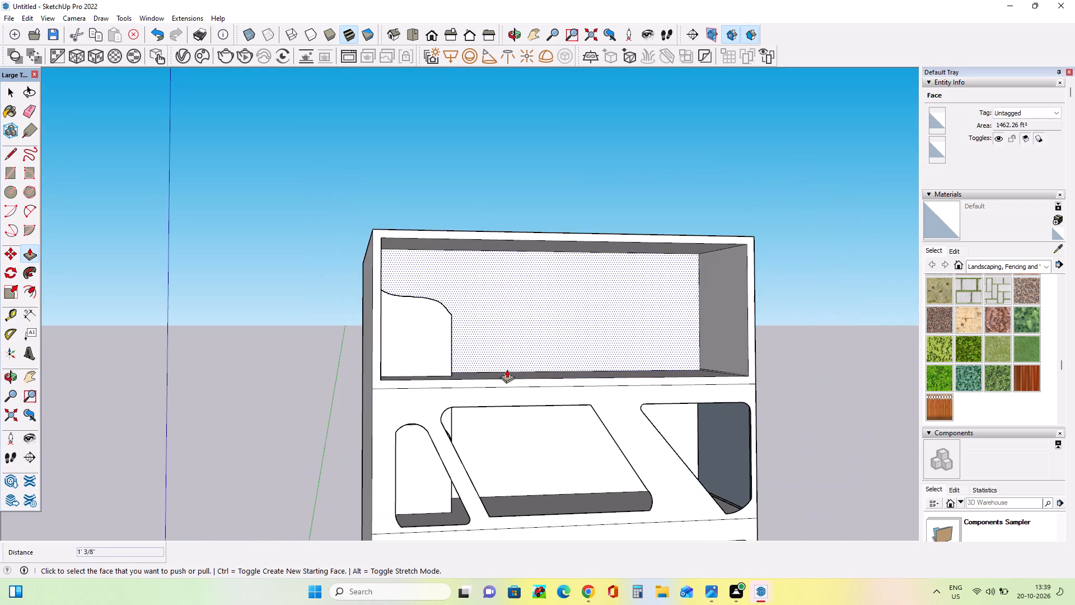
Compare the building's storeys and interior curved panels with the balconies in the reference image.
scroll(507, 373, down, 3)
scroll(333, 534, up, 5)
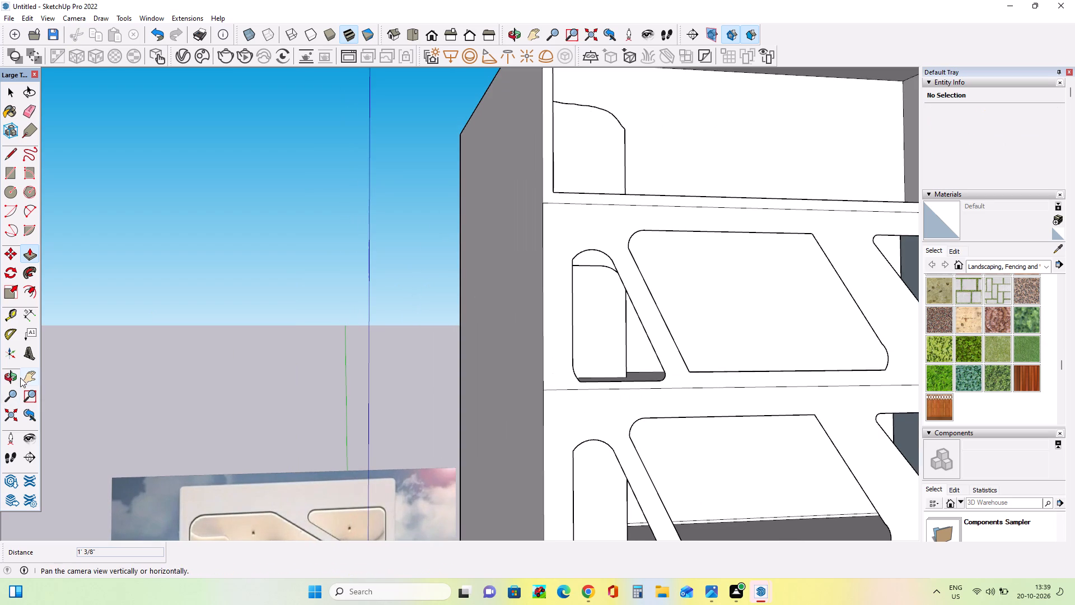
click(20, 378)
drag(185, 455, 183, 253)
scroll(175, 355, up, 7)
scroll(190, 356, down, 1)
scroll(190, 356, up, 3)
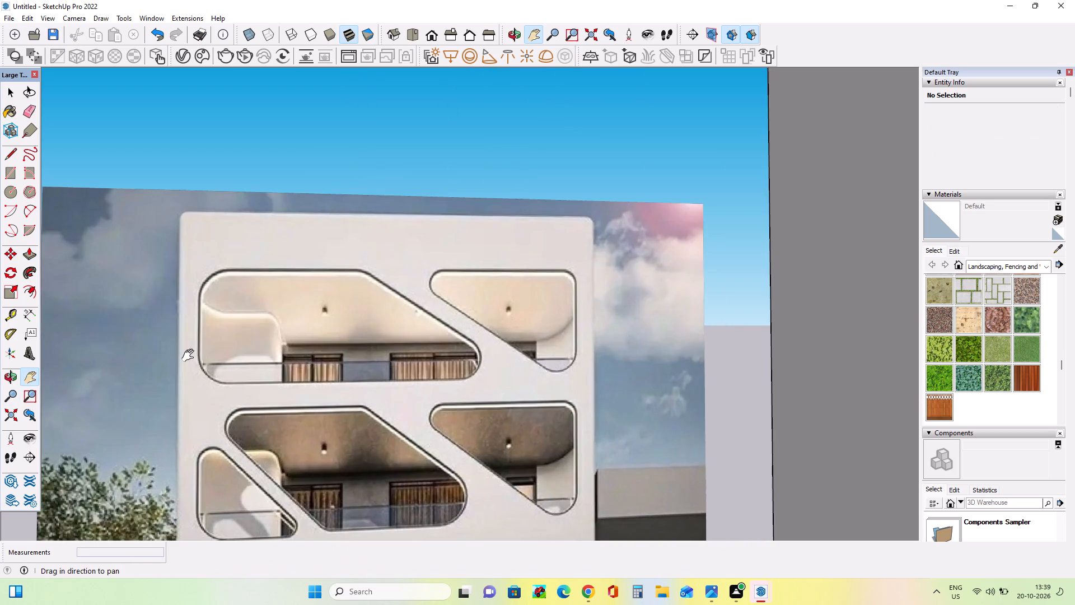
scroll(175, 353, down, 20)
middle_drag(510, 397, 452, 443)
scroll(264, 234, up, 4)
middle_drag(266, 236, 307, 250)
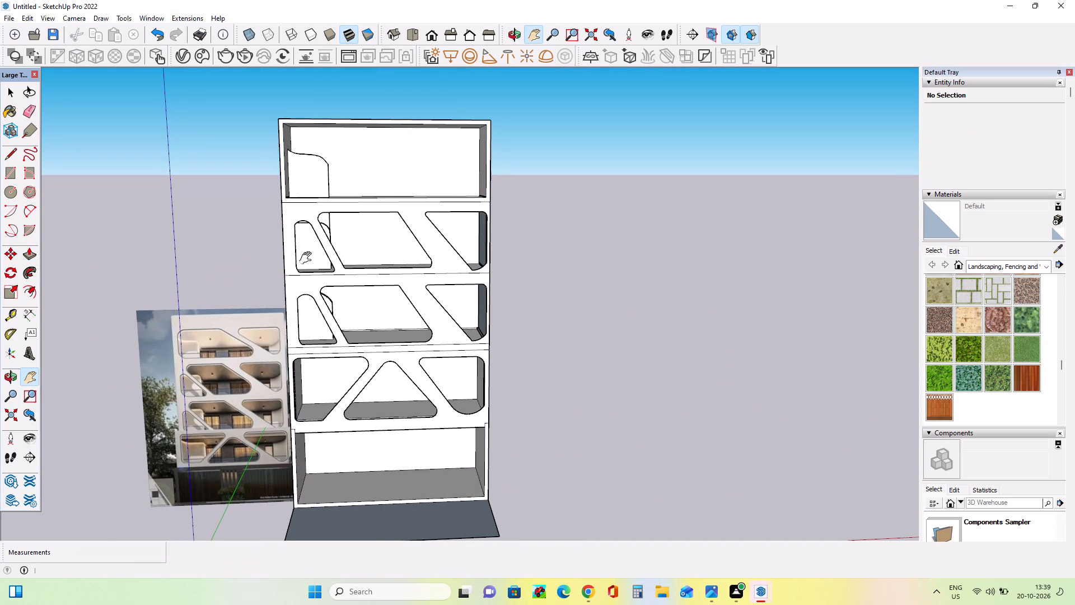
middle_drag(371, 233, 366, 242)
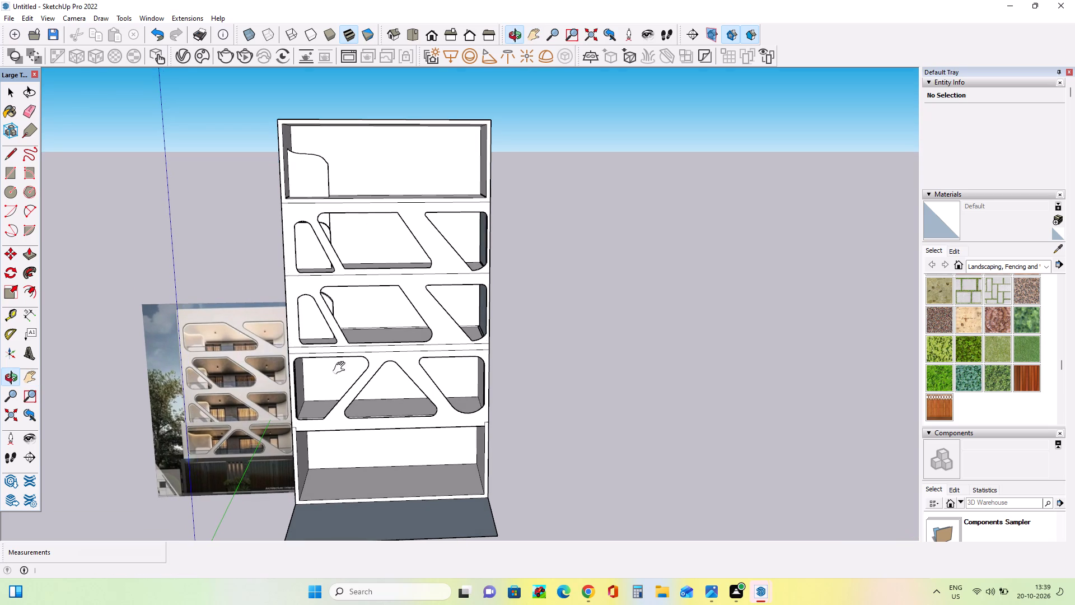
scroll(337, 394, up, 2)
scroll(147, 468, up, 14)
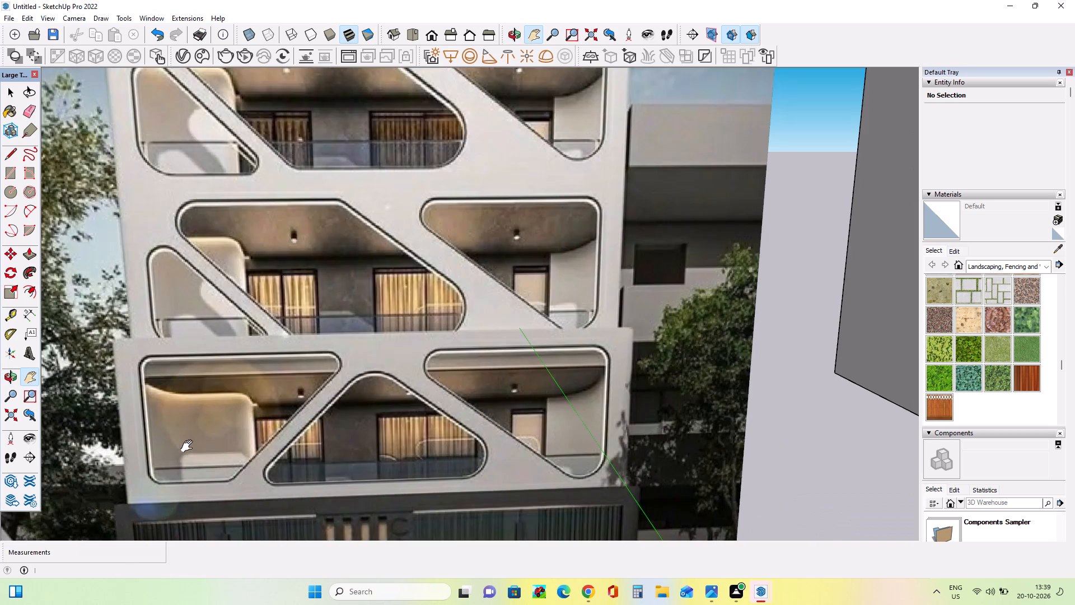
scroll(189, 446, down, 16)
middle_drag(290, 444, 272, 472)
Draw a rectangle about 13' 3 1/2" by 5' 6 5/8" on the floor of the triangular-opening storey, against the side wall.
click(13, 170)
scroll(364, 405, up, 3)
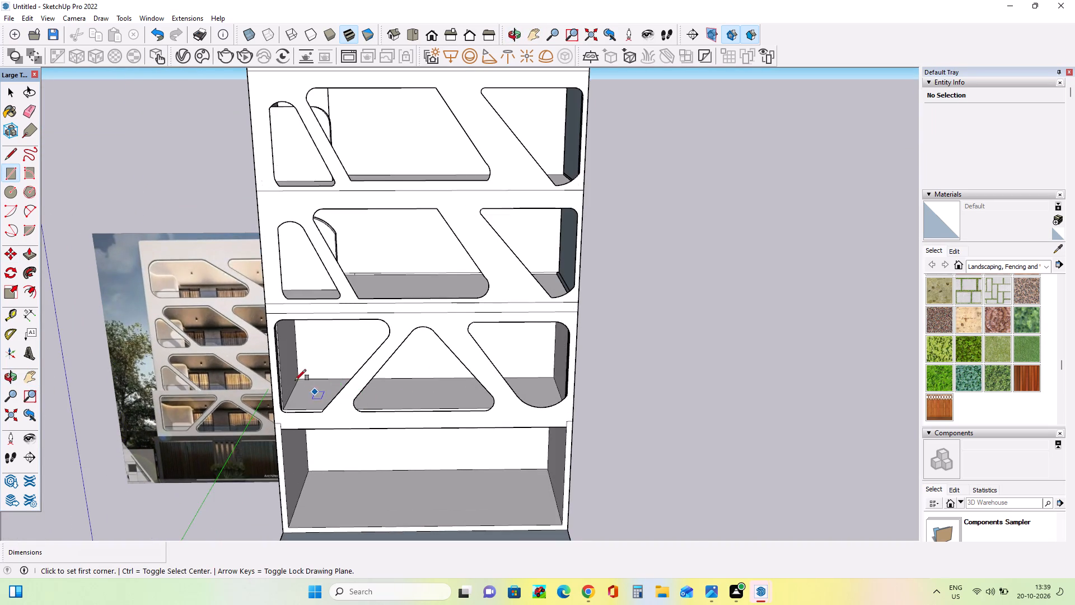
middle_drag(301, 402, 312, 441)
click(294, 389)
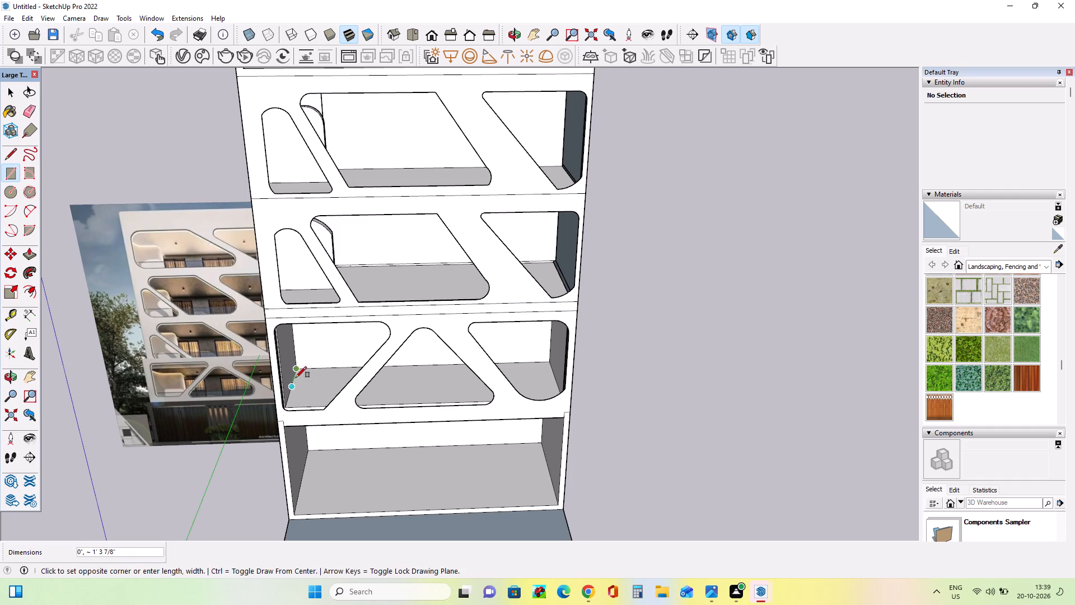
scroll(296, 377, up, 10)
click(289, 381)
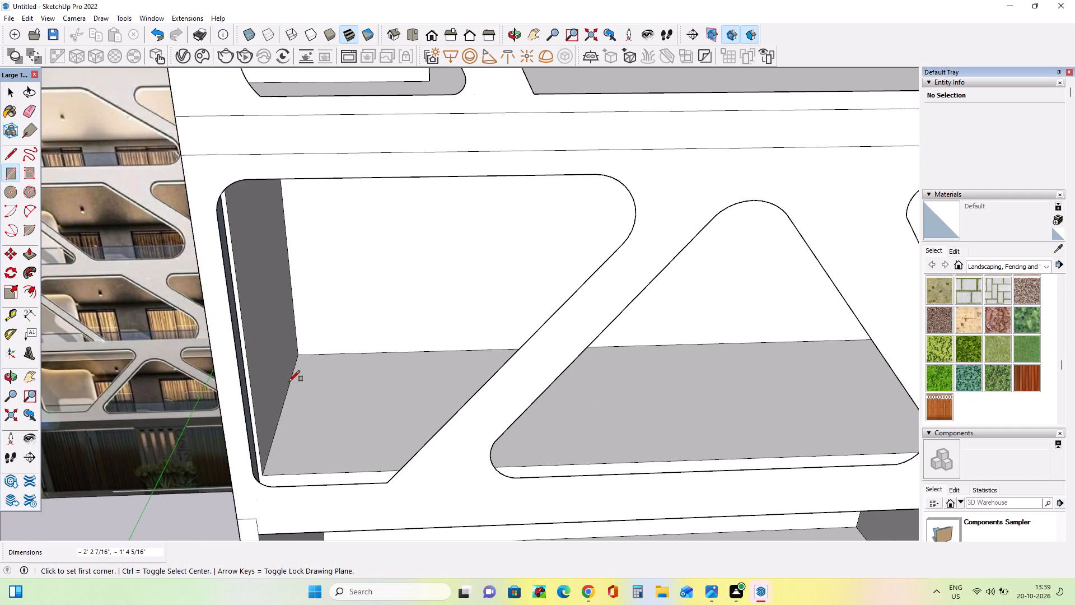
click(291, 385)
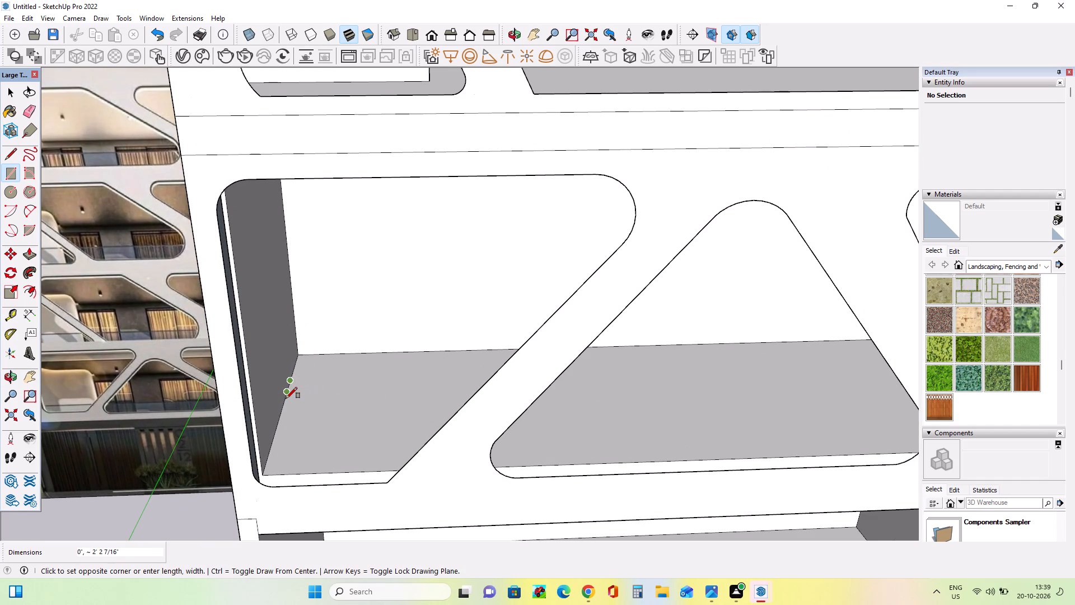
click(286, 398)
click(284, 408)
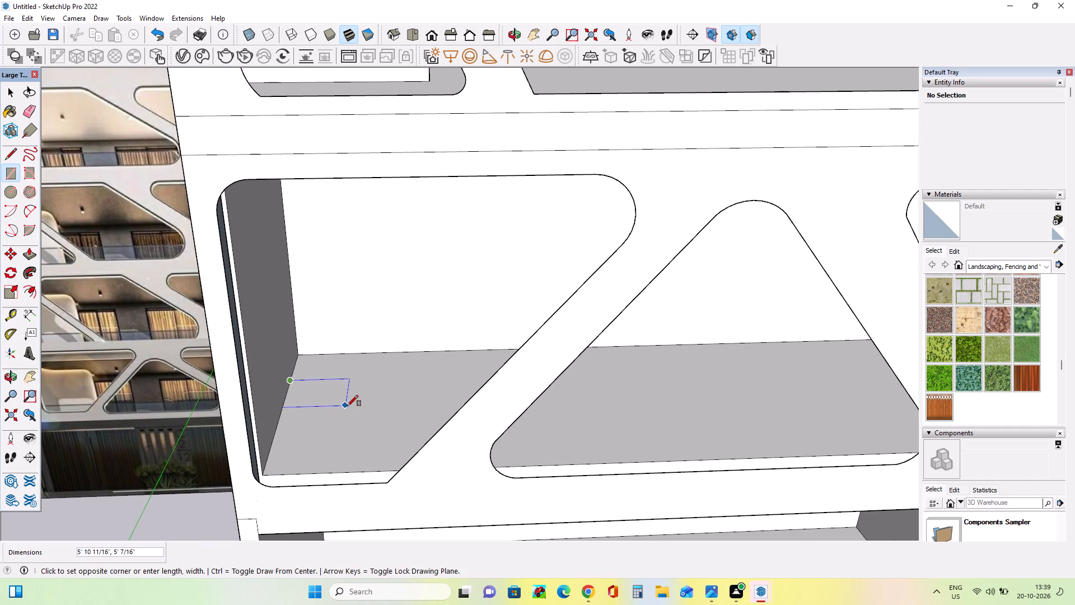
click(428, 407)
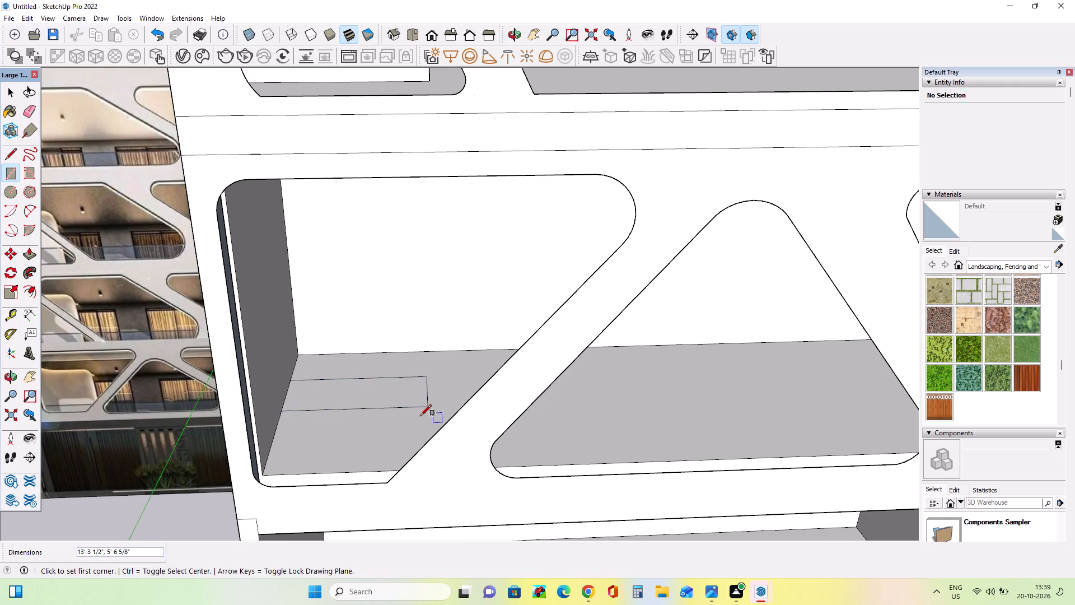
Push/Pull the floor rectangle up about 16' 4 11/16" to form a block behind the first opening.
scroll(419, 416, down, 9)
middle_drag(428, 420, 443, 393)
click(29, 259)
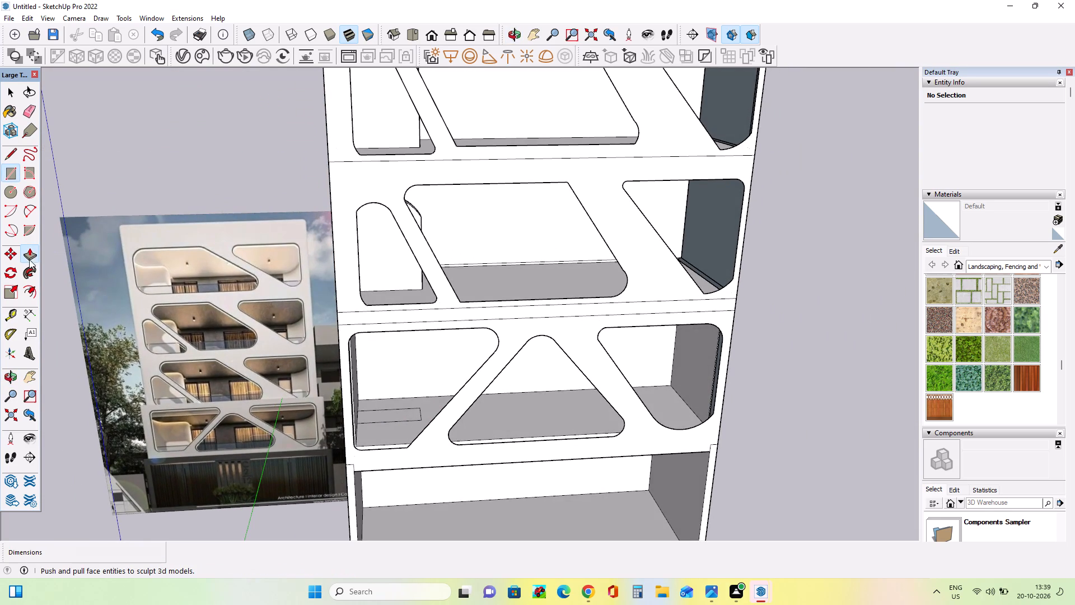
click(399, 418)
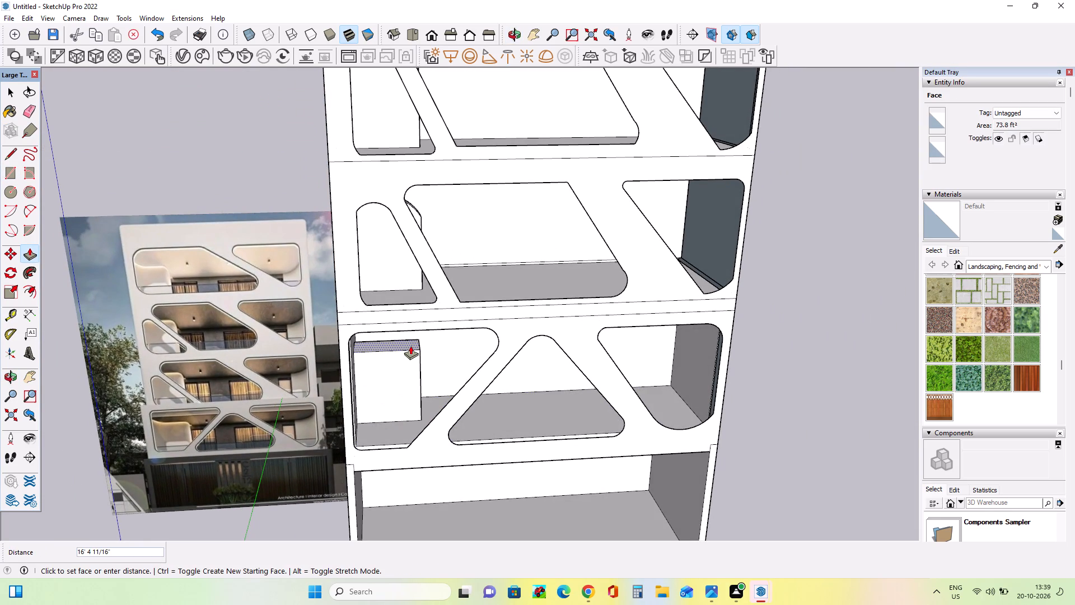
click(410, 346)
Extend the block's free end face about 3' 1 1/8" away from the side wall with Push/Pull.
middle_drag(550, 397, 488, 401)
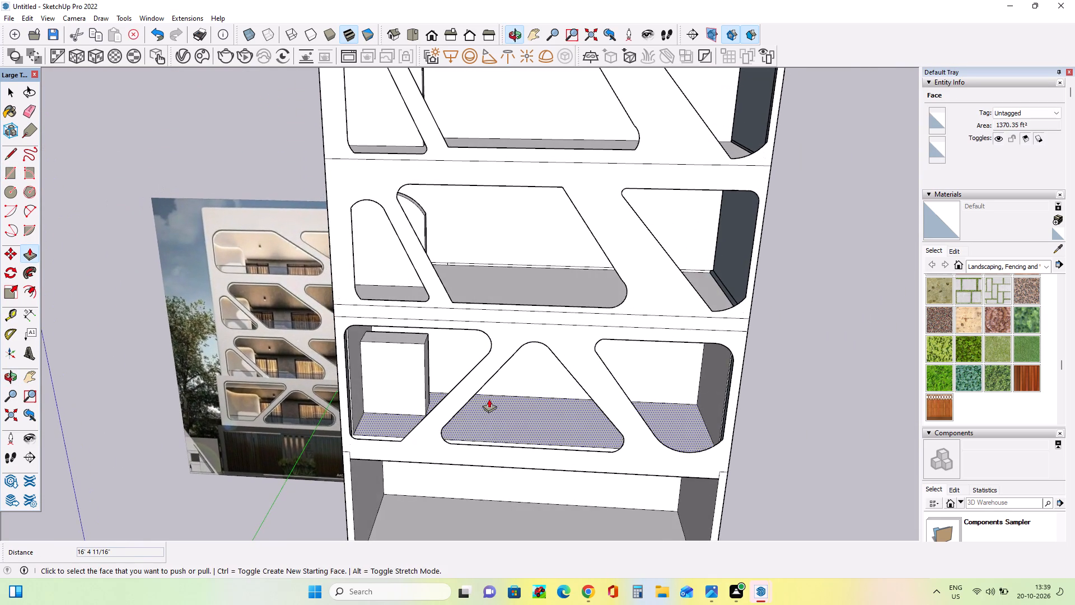
scroll(473, 392, up, 5)
scroll(548, 399, up, 1)
middle_drag(548, 399, 313, 406)
click(441, 379)
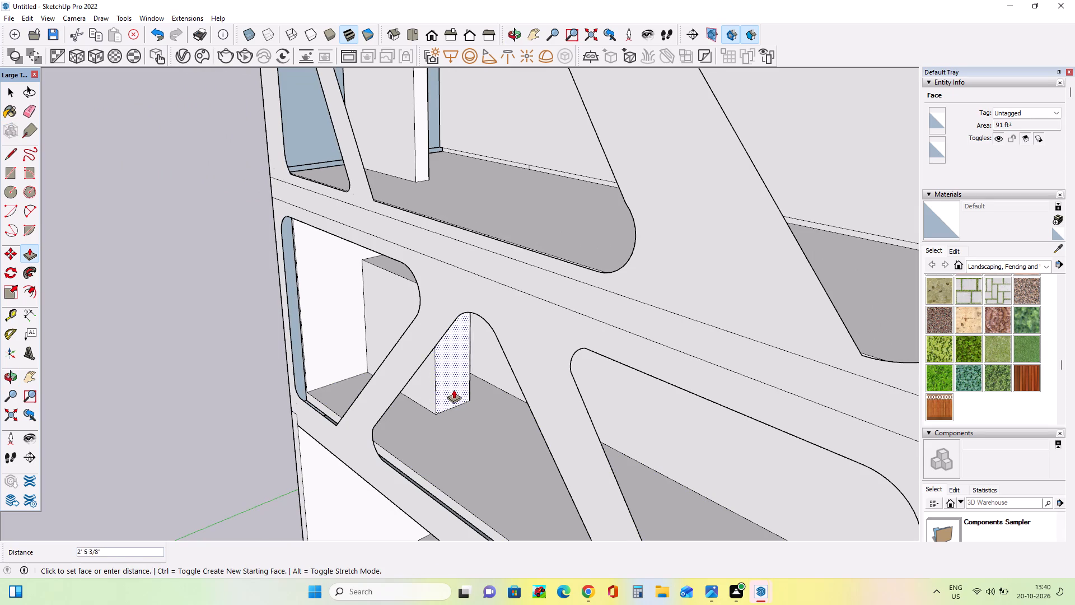
click(455, 390)
Thin the block into a panel by pushing its rear face toward the facade about 2' 2 7/16", then another 1' 6 9/16".
scroll(588, 391, up, 1)
middle_drag(578, 367, 448, 323)
scroll(473, 393, up, 1)
scroll(473, 394, down, 1)
scroll(473, 395, up, 6)
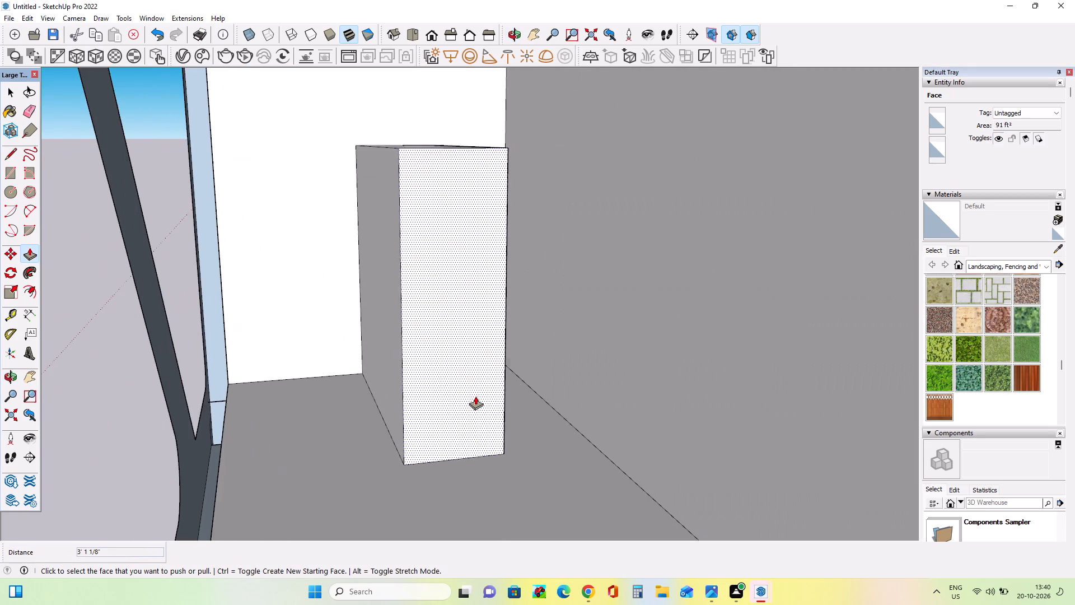
scroll(475, 396, up, 1)
middle_drag(621, 412, 551, 405)
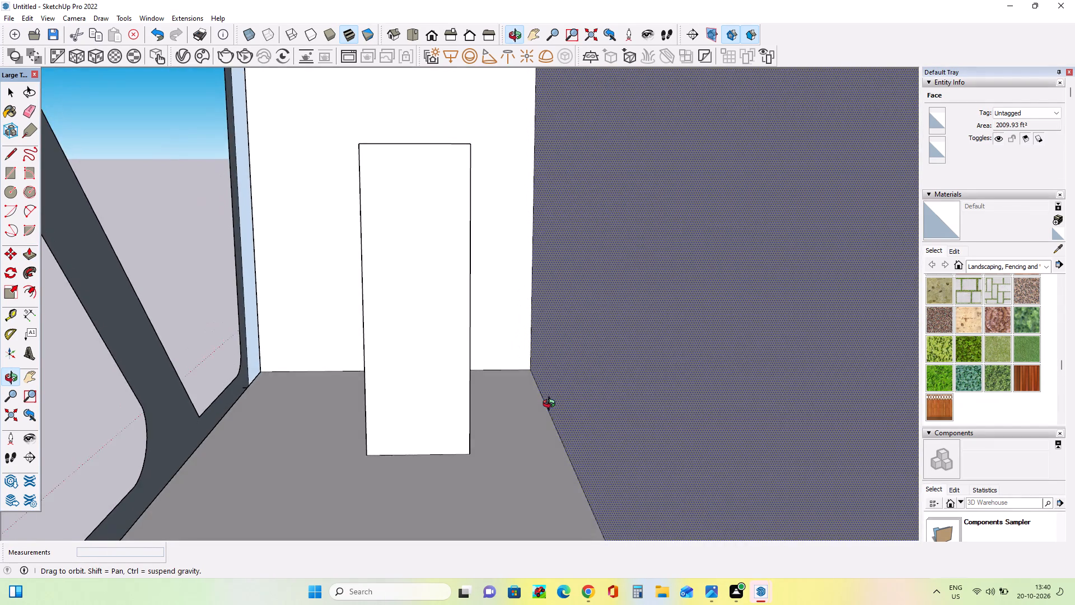
middle_drag(551, 405, 530, 415)
click(466, 364)
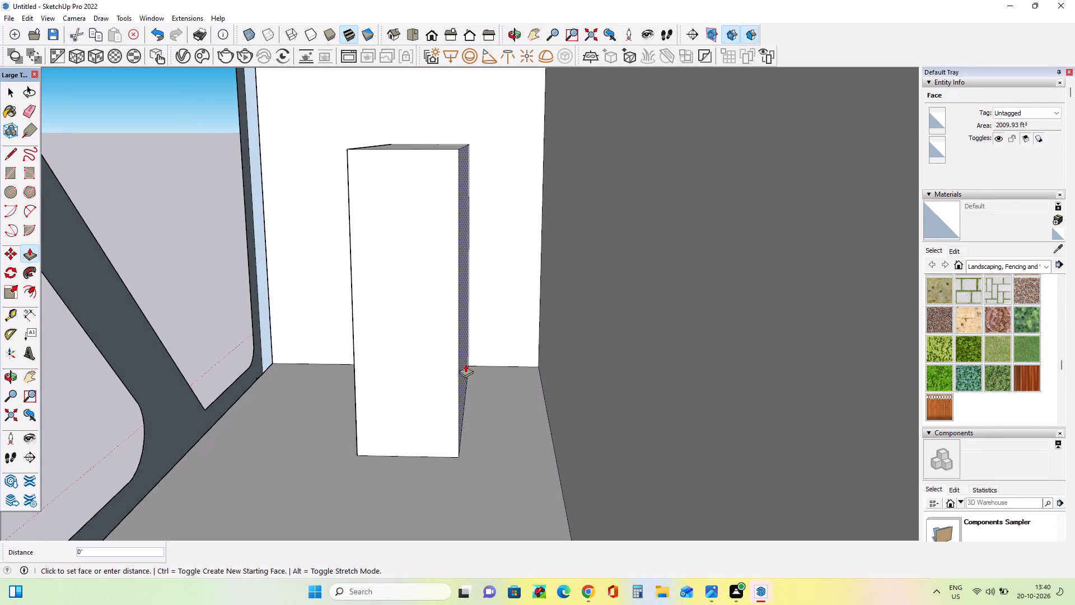
click(428, 369)
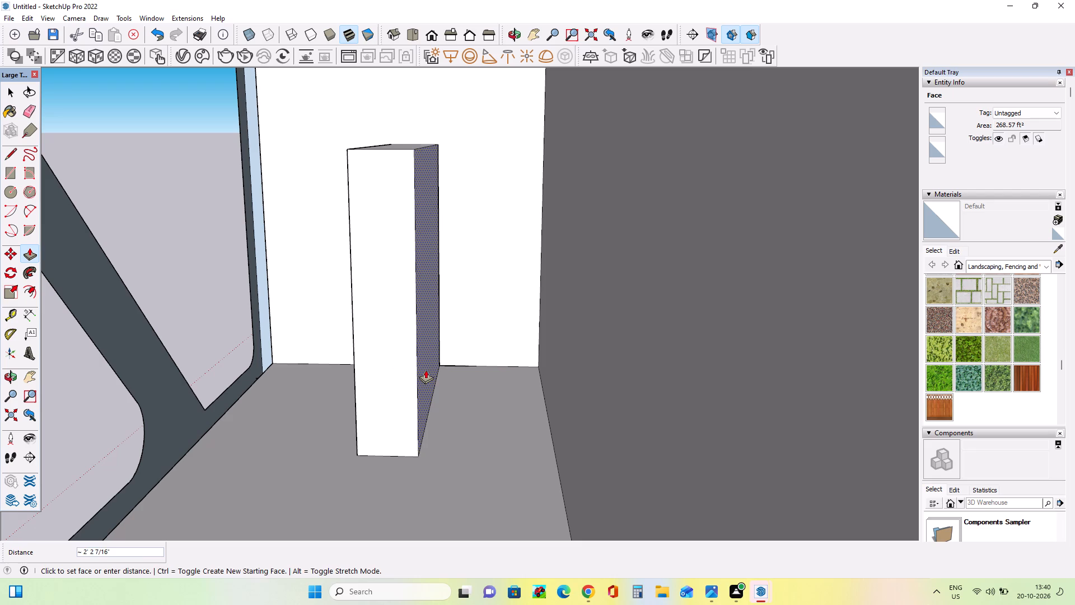
drag(426, 370, 400, 367)
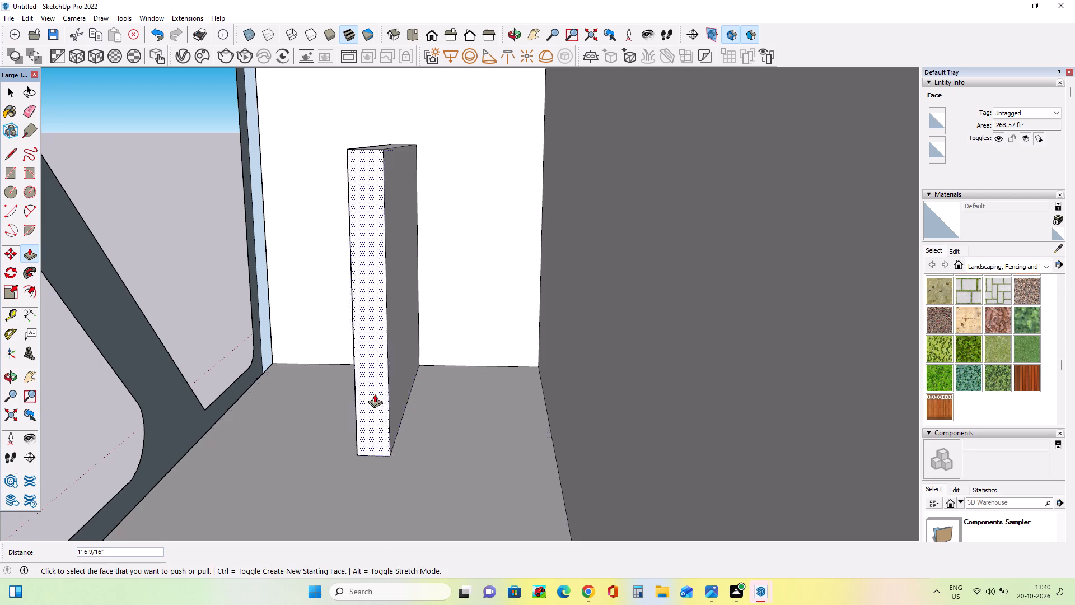
Examine the thinned panel from the front and compare its proportions with the reference image.
middle_drag(316, 385, 513, 381)
scroll(507, 381, down, 18)
scroll(509, 376, up, 1)
scroll(509, 376, down, 4)
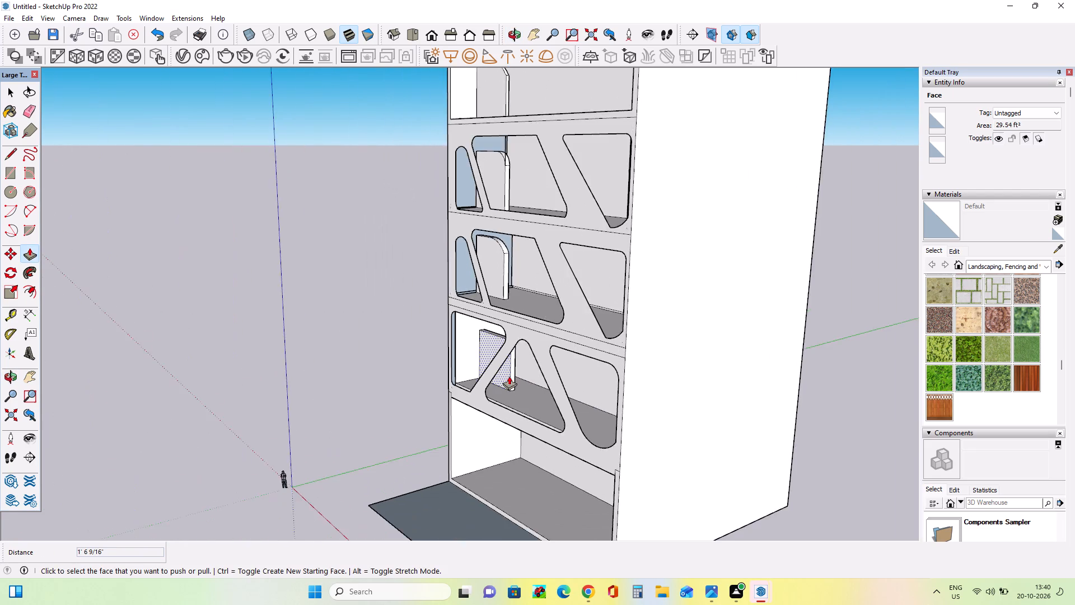
scroll(509, 376, down, 2)
middle_drag(494, 388, 710, 371)
scroll(473, 380, up, 9)
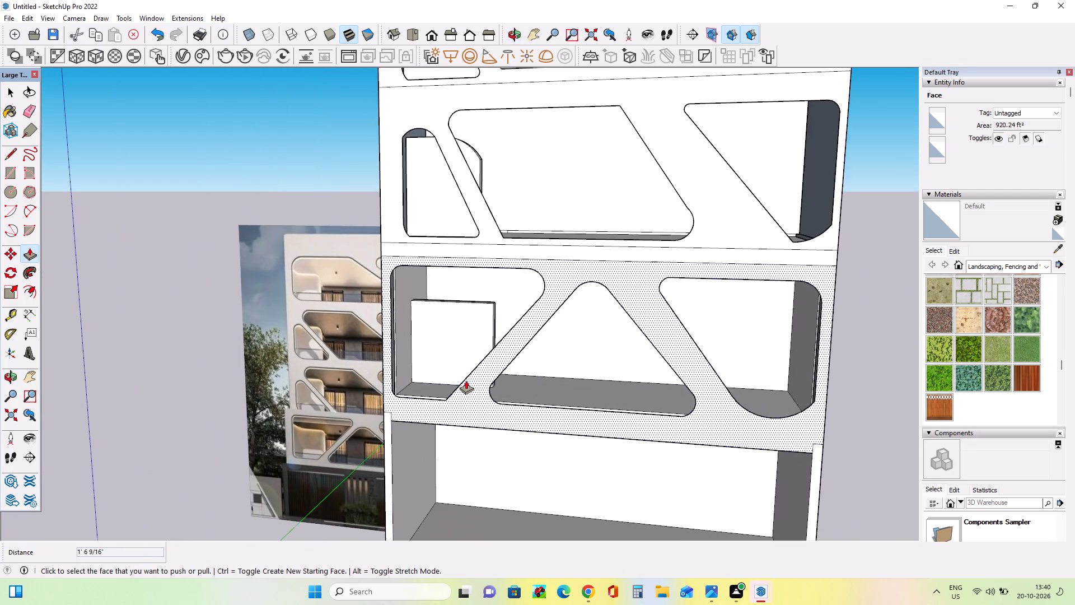
scroll(466, 380, up, 3)
middle_drag(467, 379, 502, 416)
scroll(509, 411, down, 4)
middle_drag(512, 405, 518, 405)
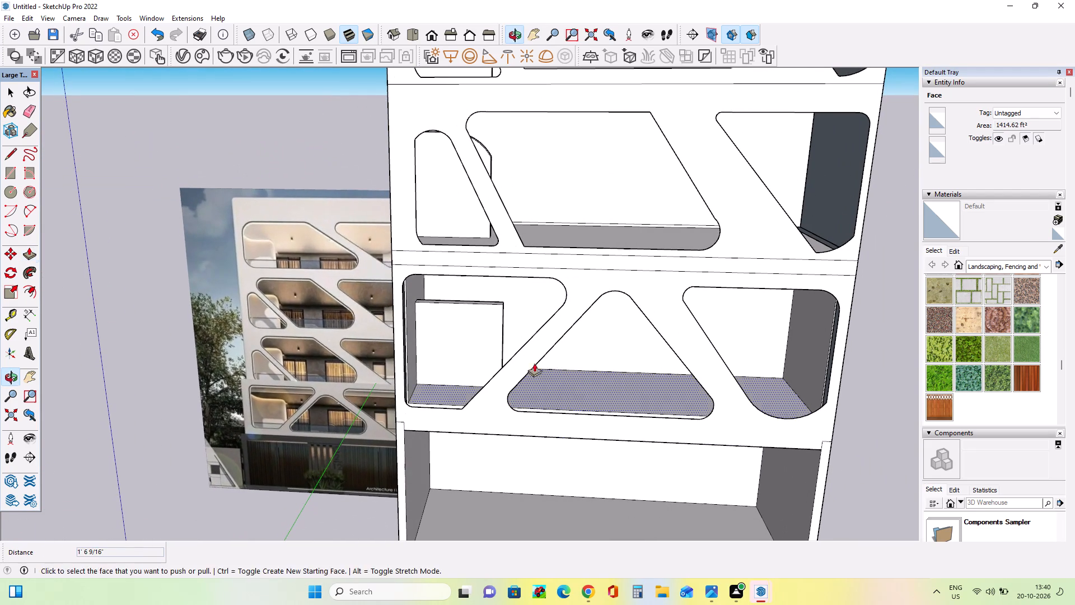
scroll(166, 232, down, 3)
middle_drag(189, 244, 233, 289)
scroll(230, 287, down, 4)
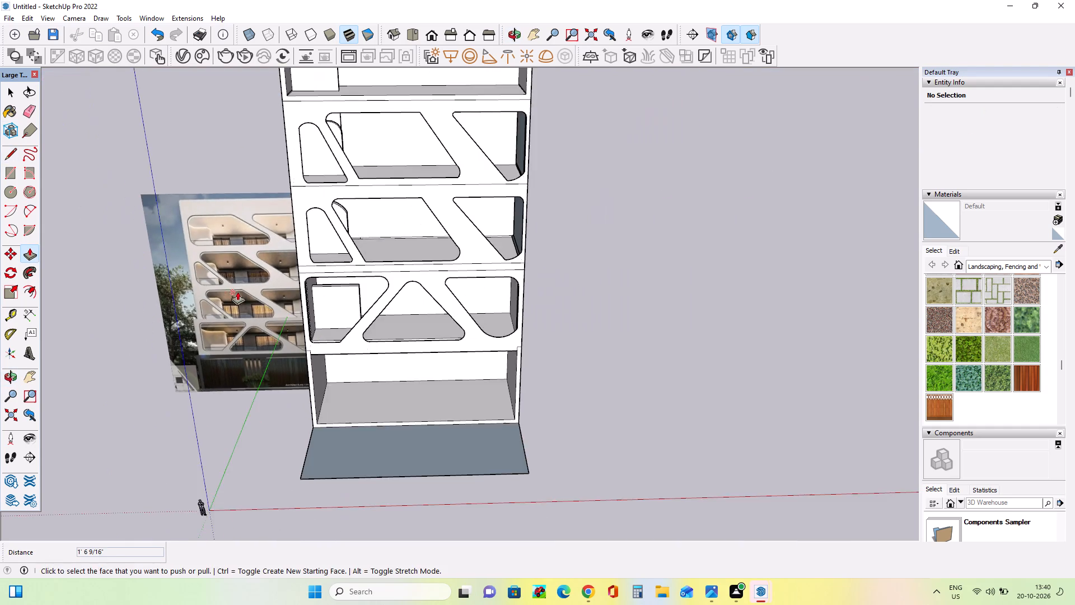
middle_drag(335, 282, 332, 218)
scroll(236, 261, up, 3)
middle_drag(364, 283, 370, 275)
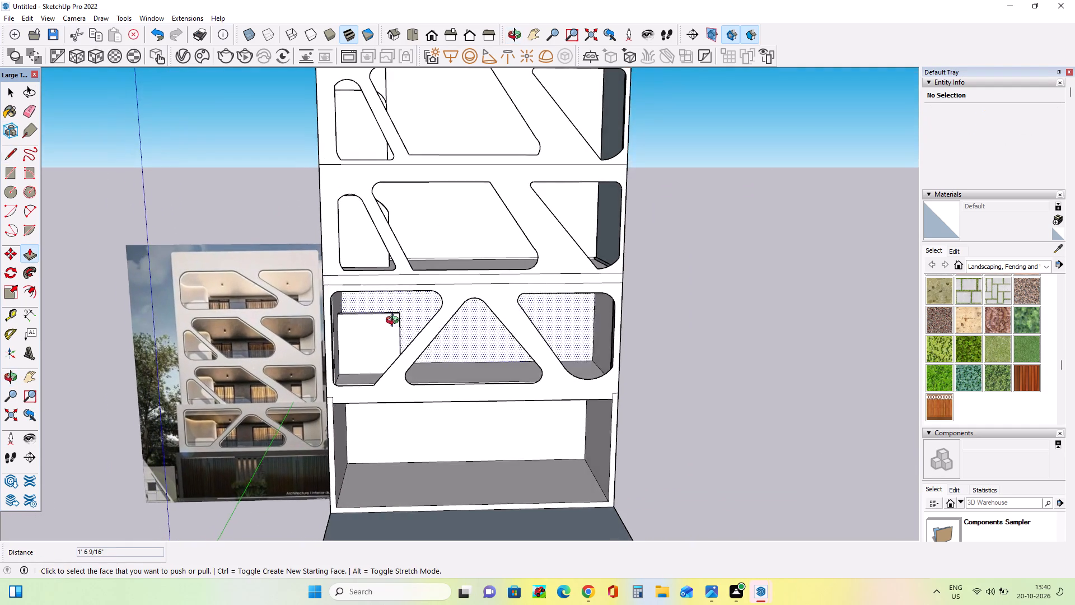
Raise the top face of the triangular-opening storey's panel by about 1' 7 1/2" with Push/Pull.
middle_drag(395, 319, 394, 350)
scroll(371, 277, up, 2)
scroll(373, 280, down, 1)
scroll(373, 280, up, 7)
click(405, 340)
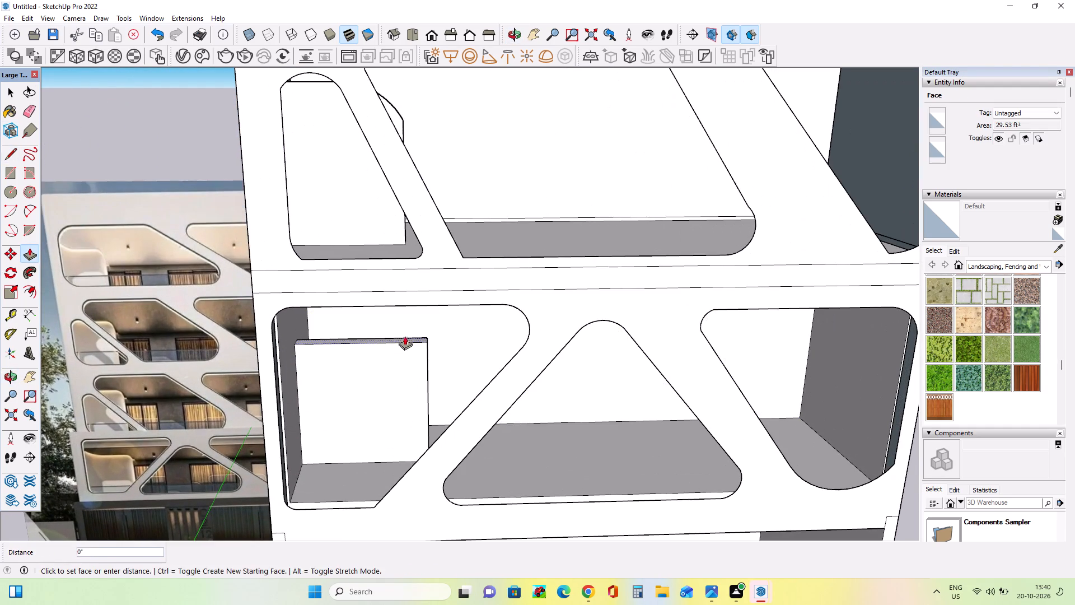
click(405, 328)
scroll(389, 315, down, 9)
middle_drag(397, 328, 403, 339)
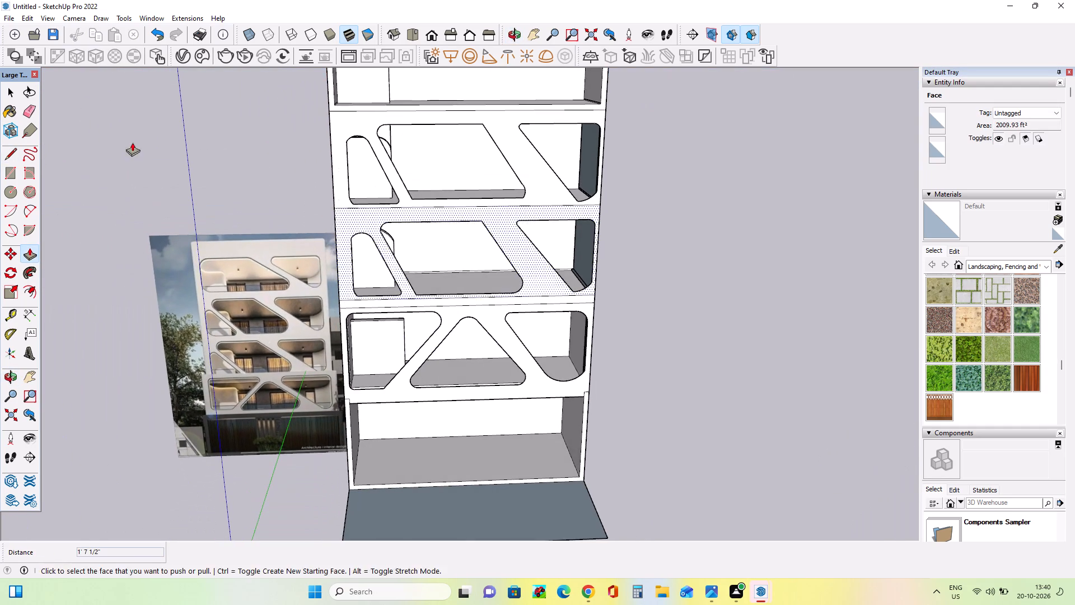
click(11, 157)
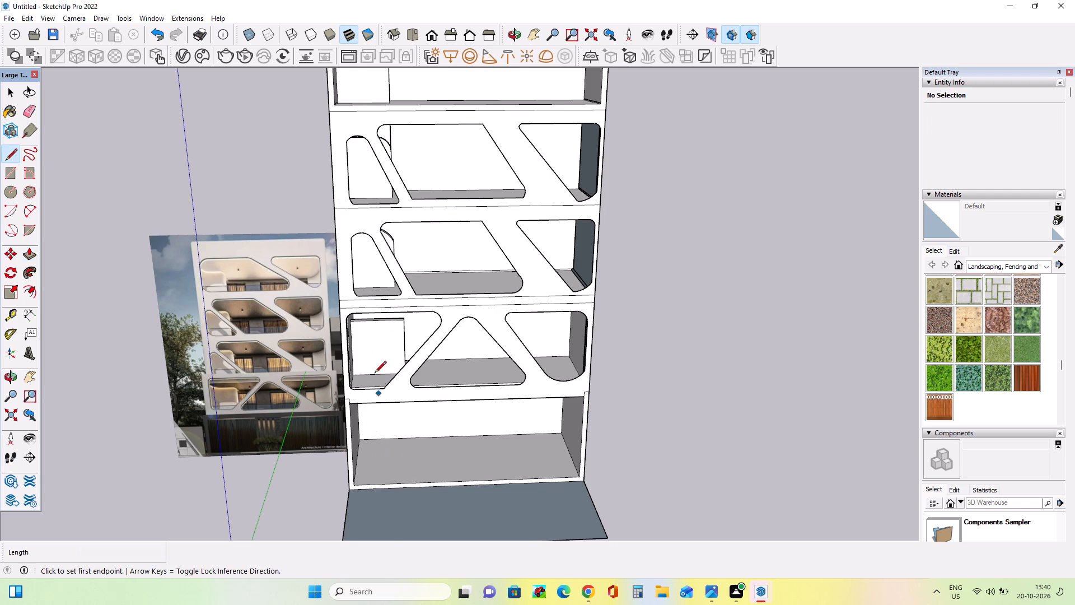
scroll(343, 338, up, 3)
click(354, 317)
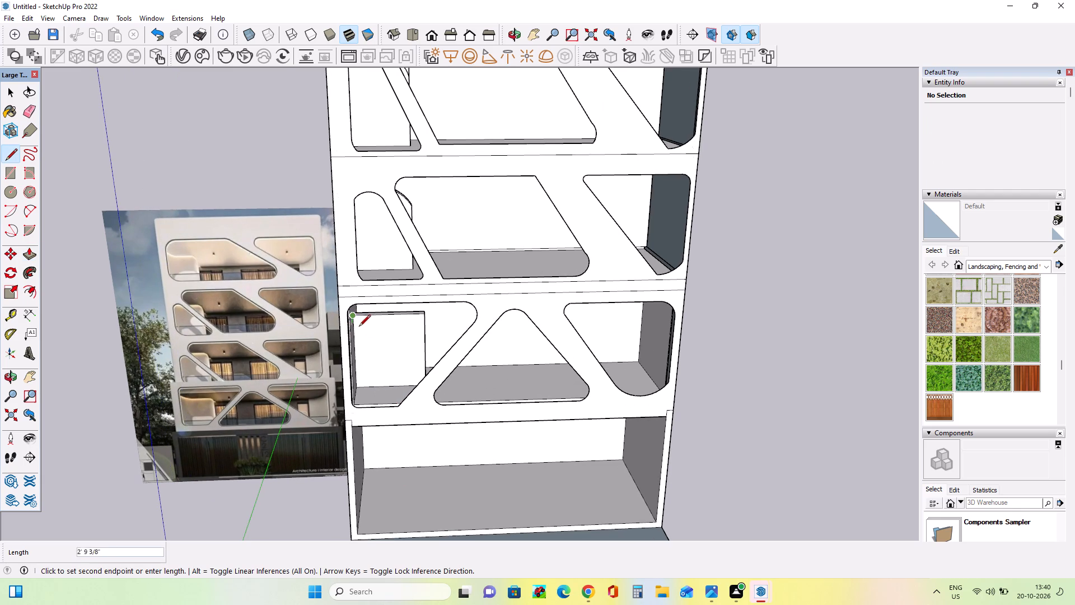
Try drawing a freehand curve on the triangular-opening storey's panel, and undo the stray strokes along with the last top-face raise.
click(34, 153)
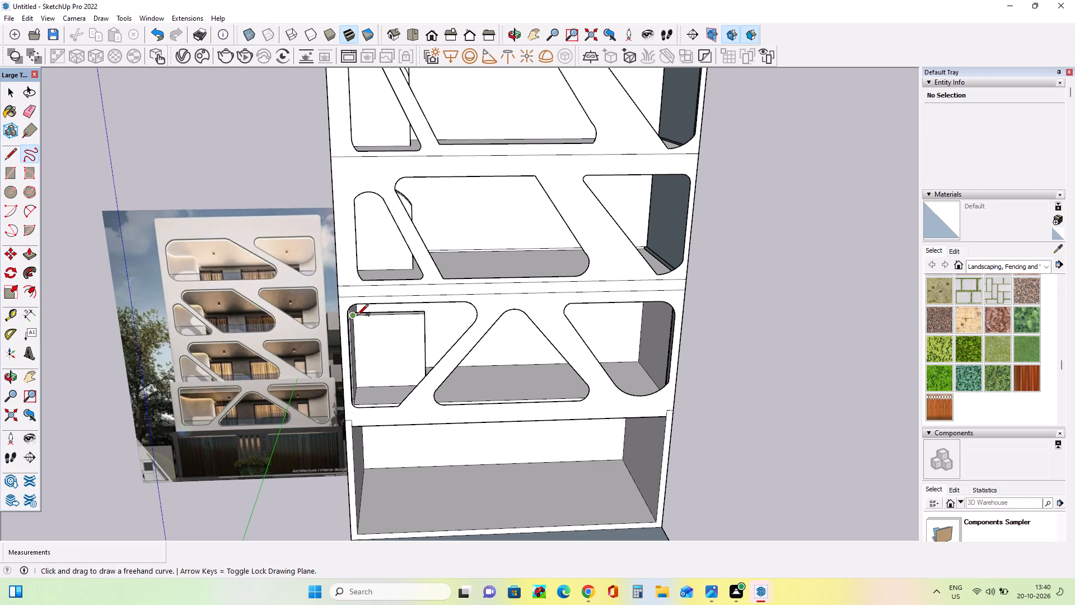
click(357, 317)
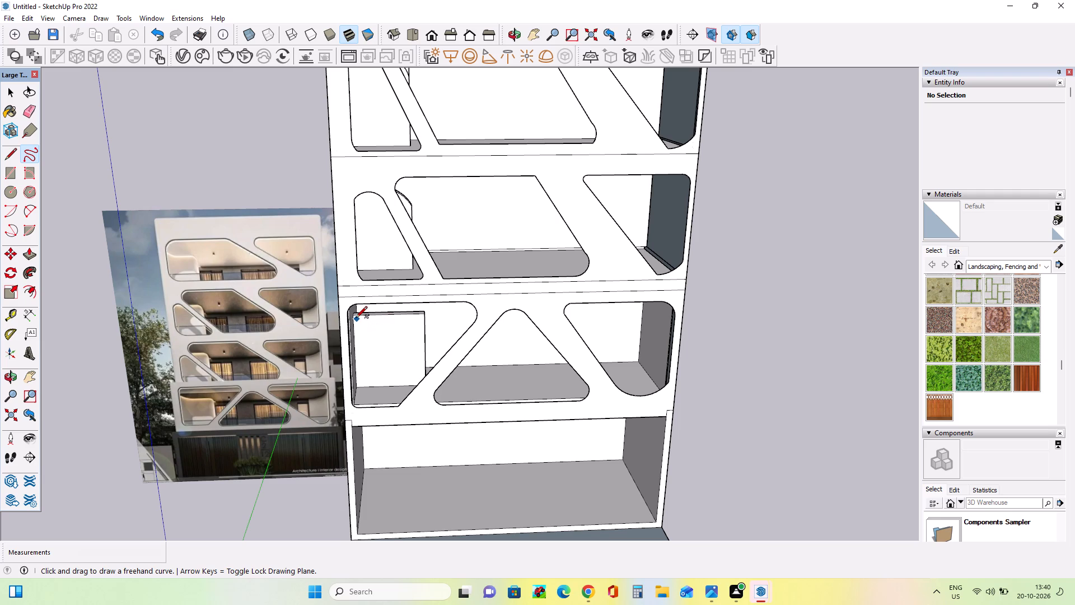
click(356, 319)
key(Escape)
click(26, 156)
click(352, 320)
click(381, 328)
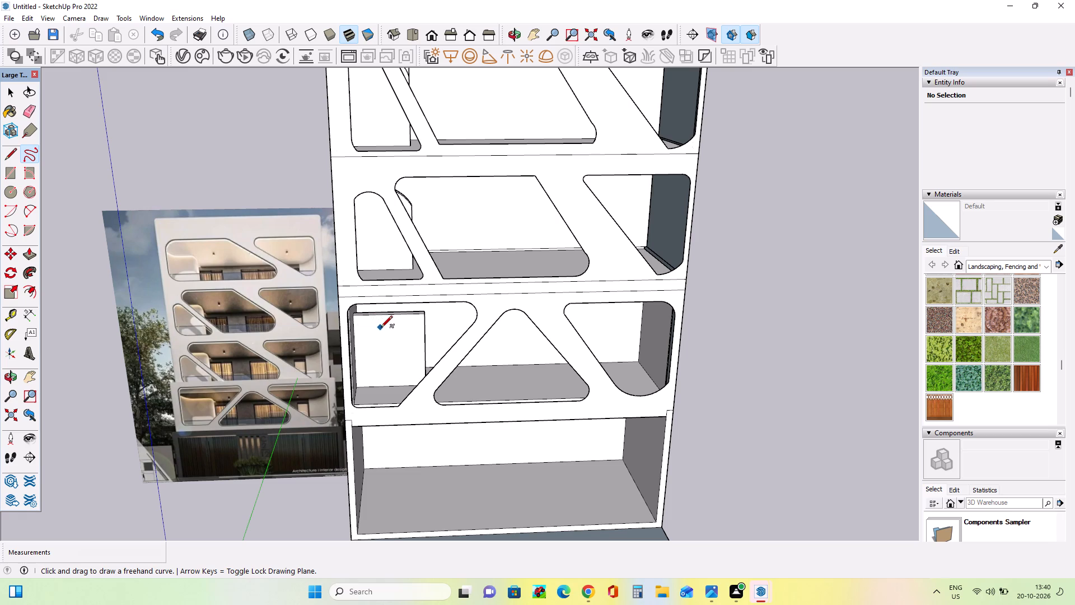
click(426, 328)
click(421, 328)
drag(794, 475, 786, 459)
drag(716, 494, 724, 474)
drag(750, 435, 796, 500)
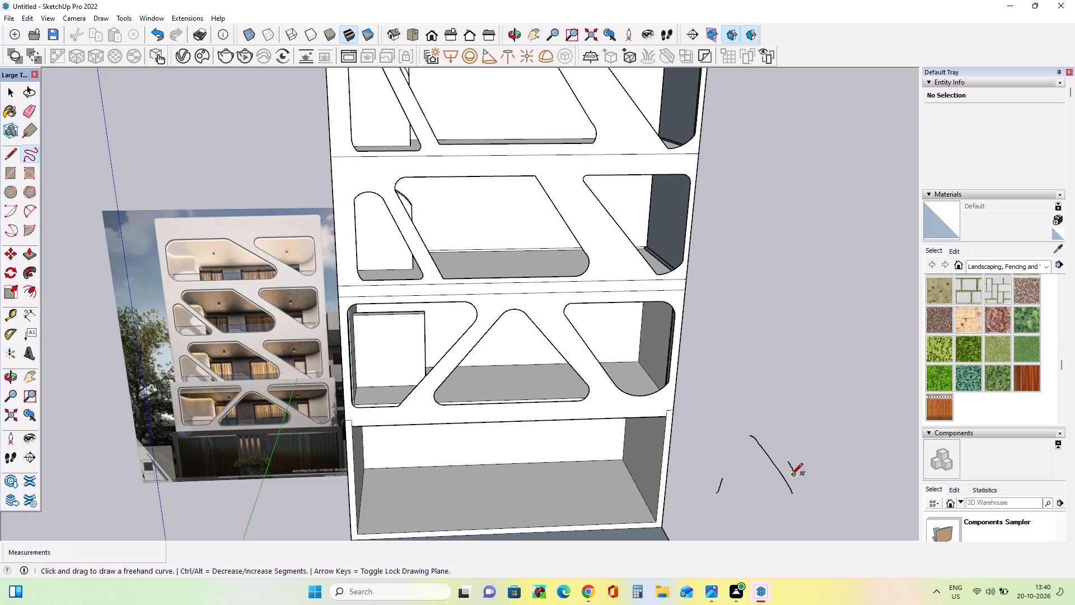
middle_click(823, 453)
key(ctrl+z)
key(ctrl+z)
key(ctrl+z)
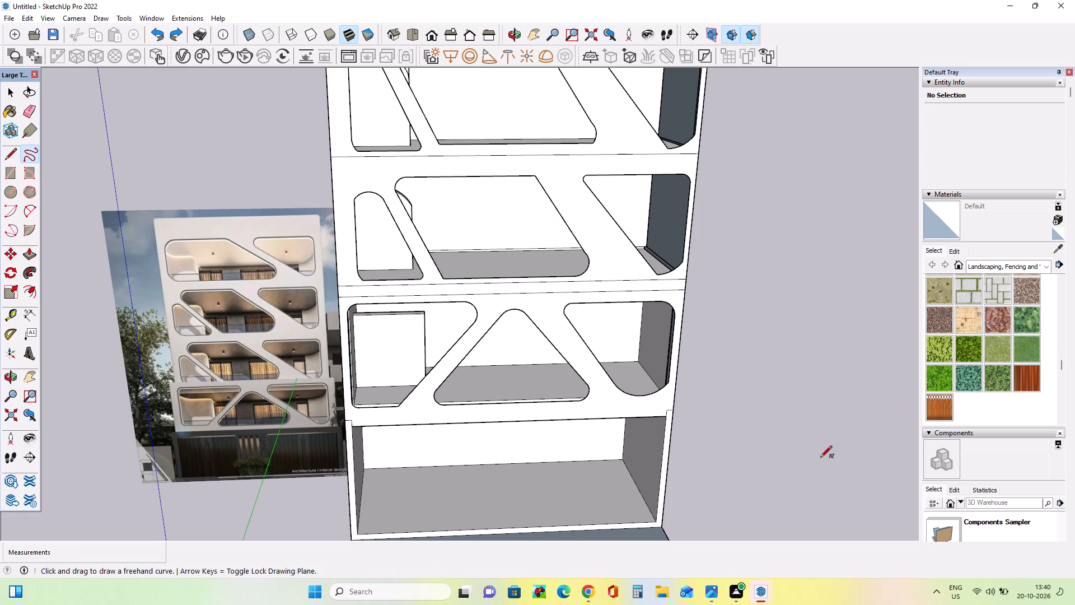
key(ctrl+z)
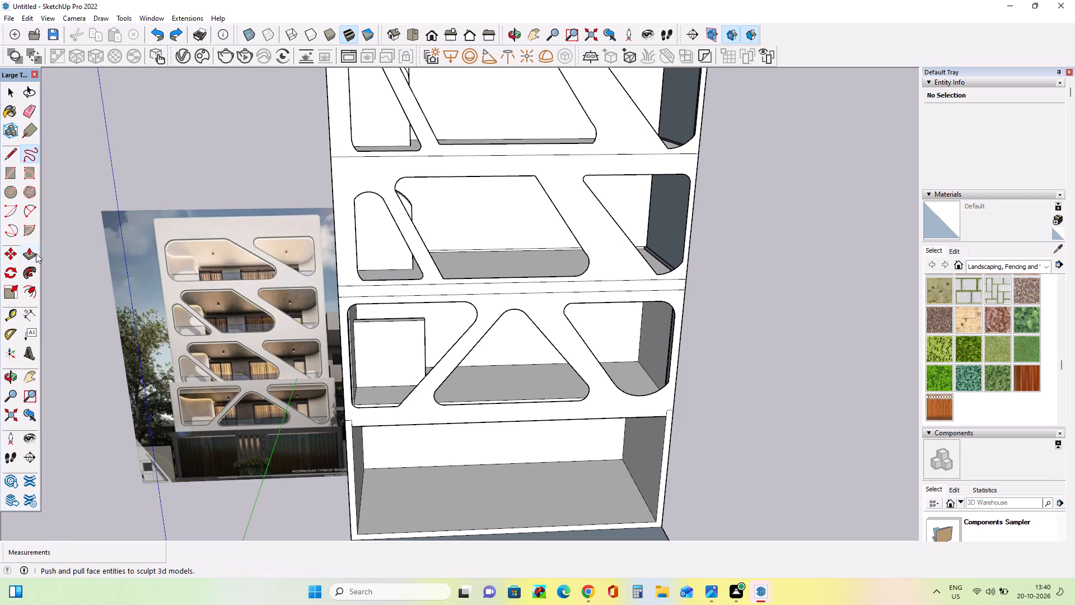
Raise the top face of the triangular-opening storey's panel again slightly with Push/Pull.
click(34, 253)
scroll(429, 347, up, 4)
middle_drag(429, 362, 431, 399)
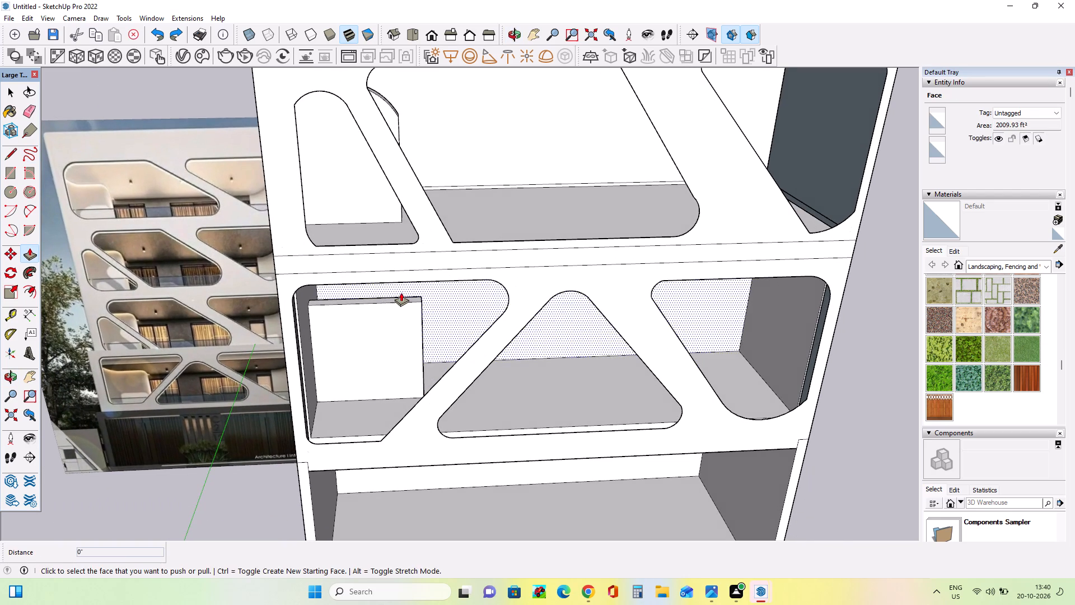
click(402, 299)
click(401, 288)
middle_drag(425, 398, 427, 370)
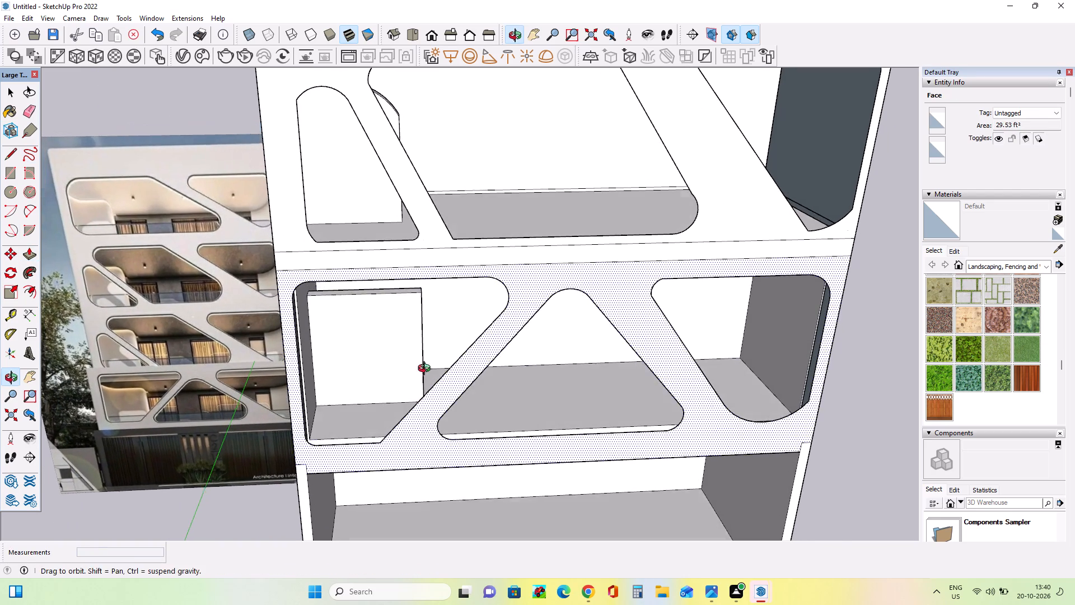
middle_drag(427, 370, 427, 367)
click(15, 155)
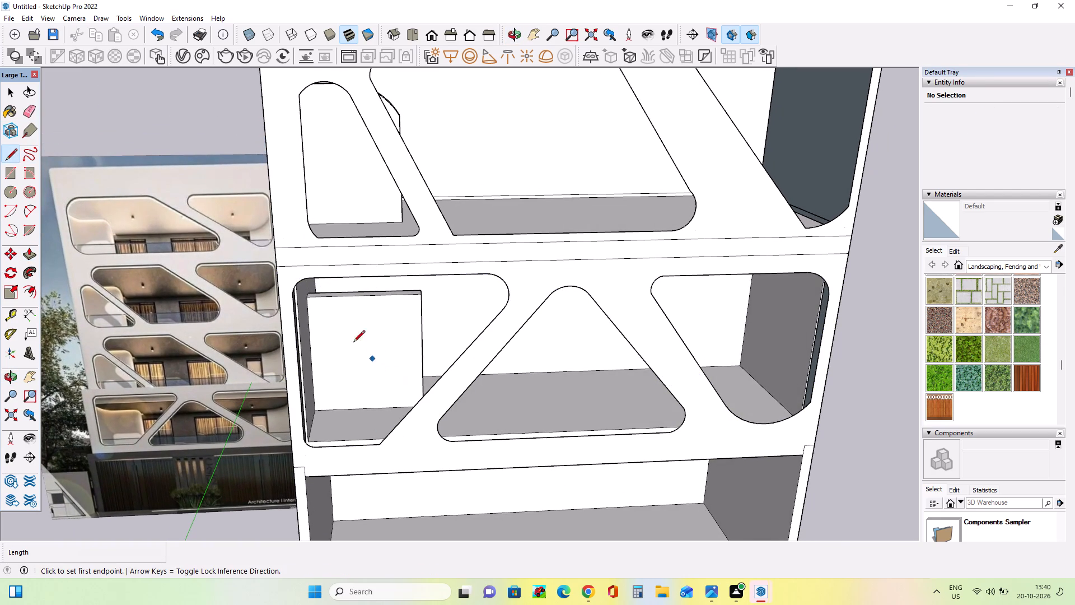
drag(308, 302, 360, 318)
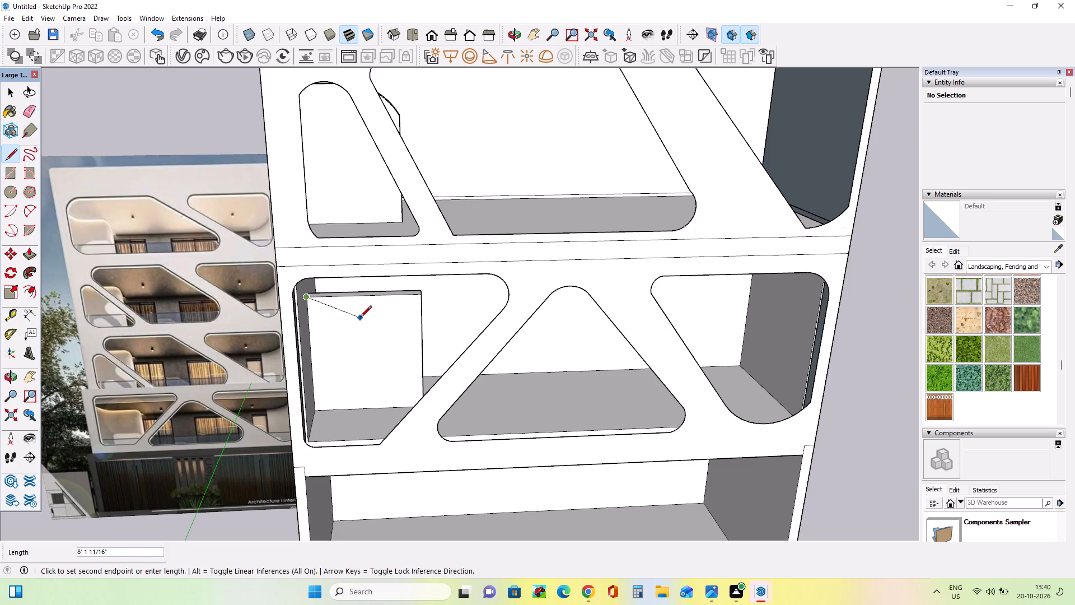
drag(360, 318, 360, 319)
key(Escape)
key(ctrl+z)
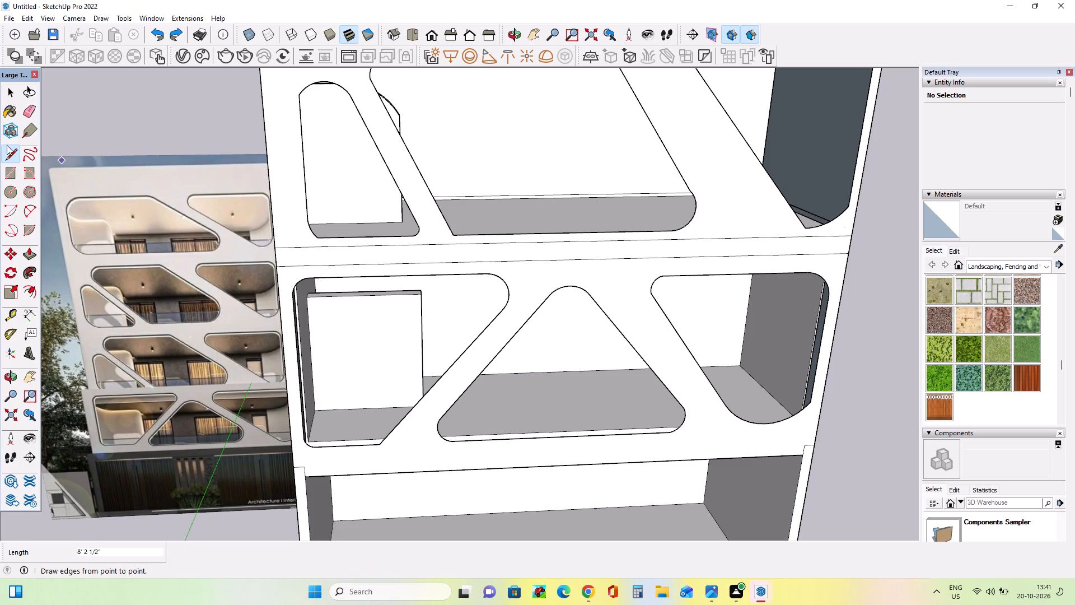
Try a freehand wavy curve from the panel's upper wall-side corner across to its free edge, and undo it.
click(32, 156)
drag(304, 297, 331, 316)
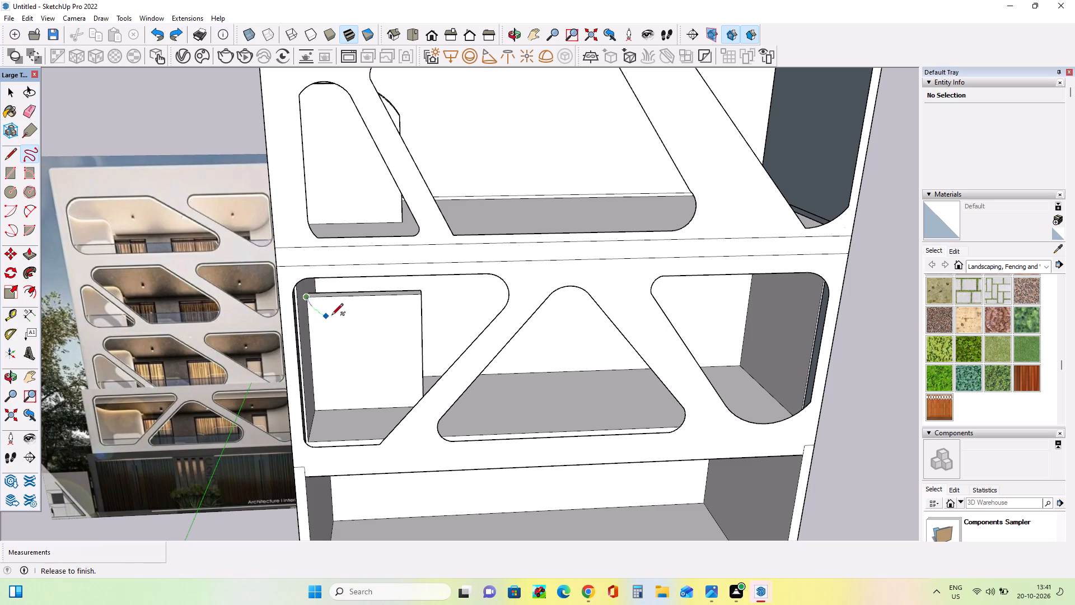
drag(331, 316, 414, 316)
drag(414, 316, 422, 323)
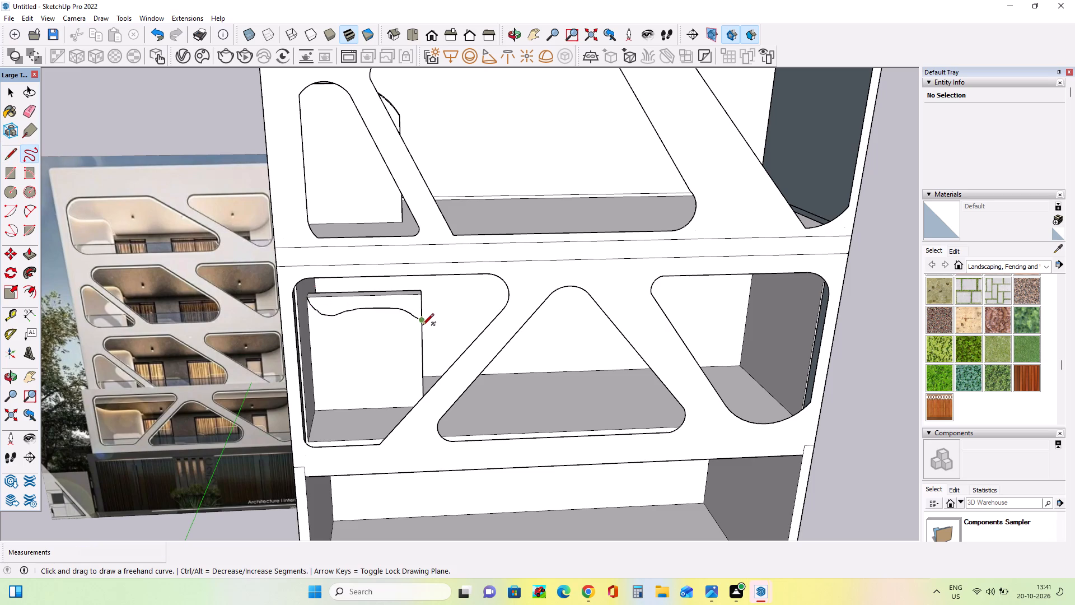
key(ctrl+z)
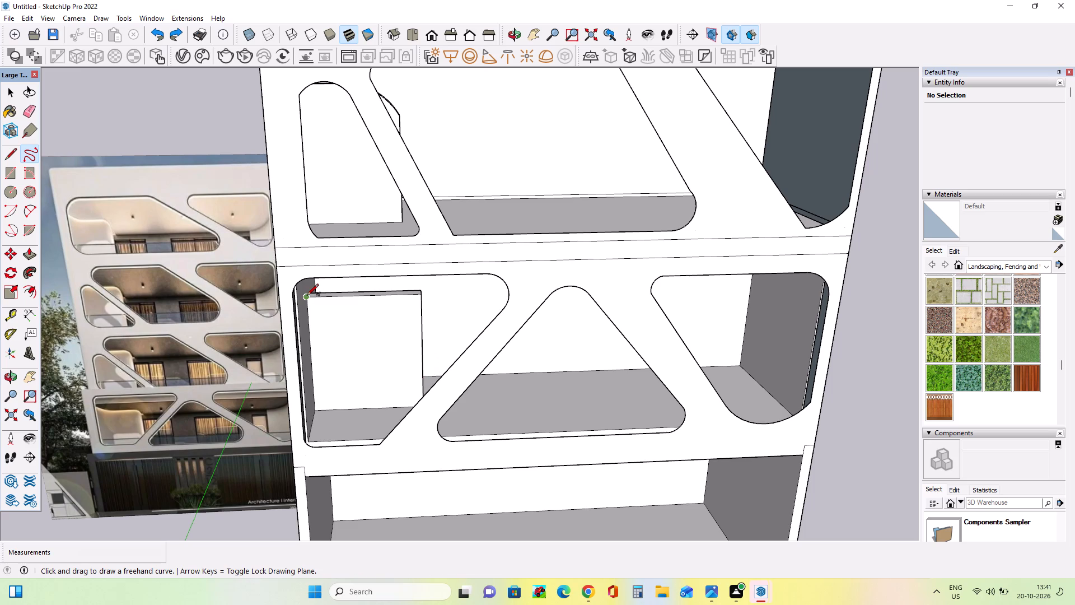
Sketch a shallower freehand wave across the panel's upper front face and push the strip above it away, 1' 9 5/8" deep.
drag(307, 296, 331, 310)
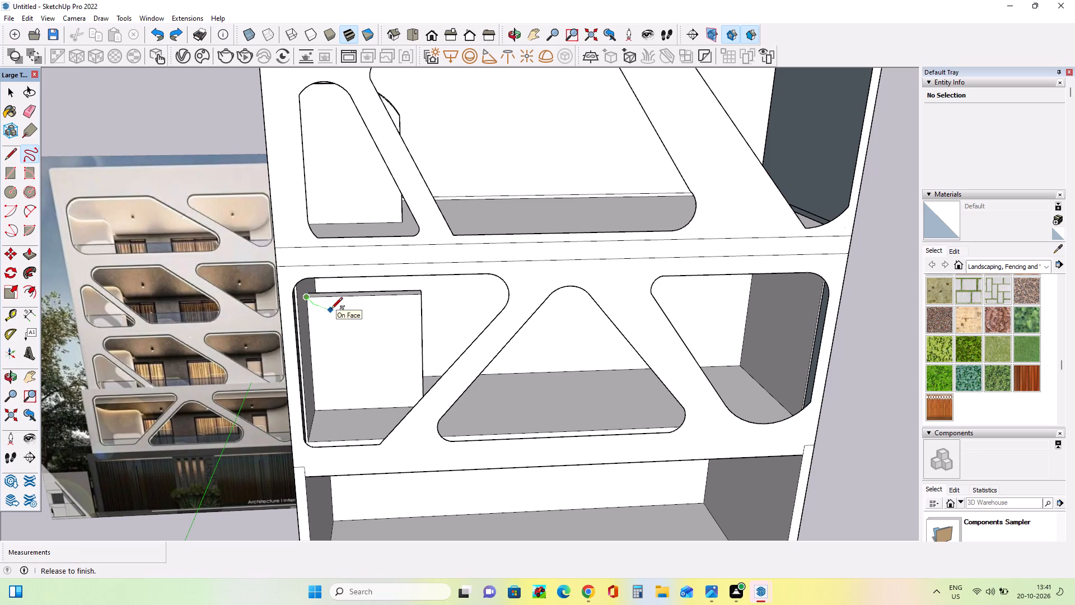
drag(331, 310, 419, 305)
drag(419, 305, 423, 315)
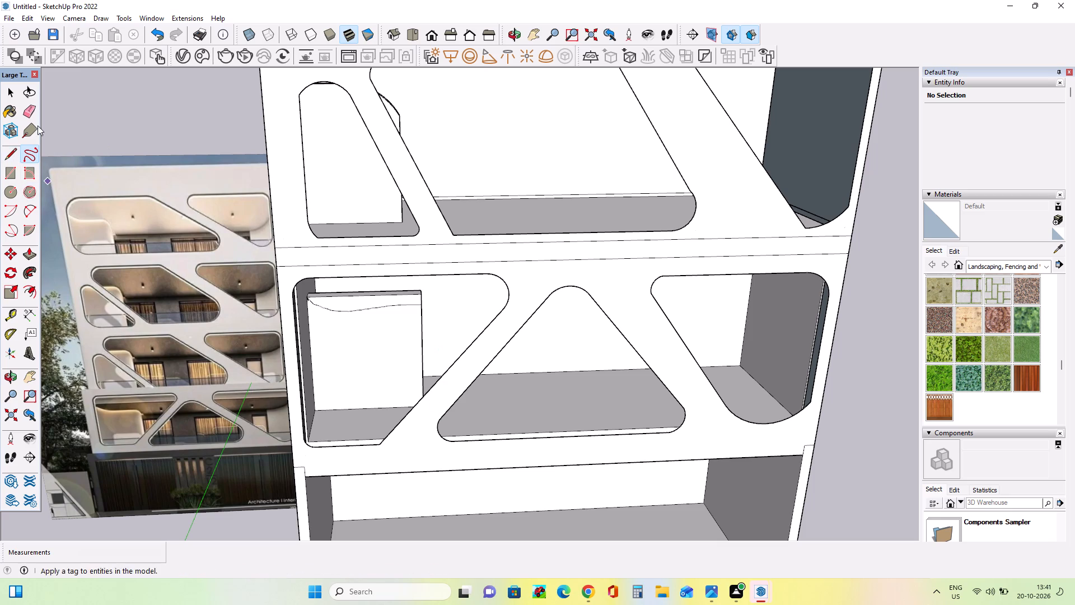
click(29, 254)
click(366, 301)
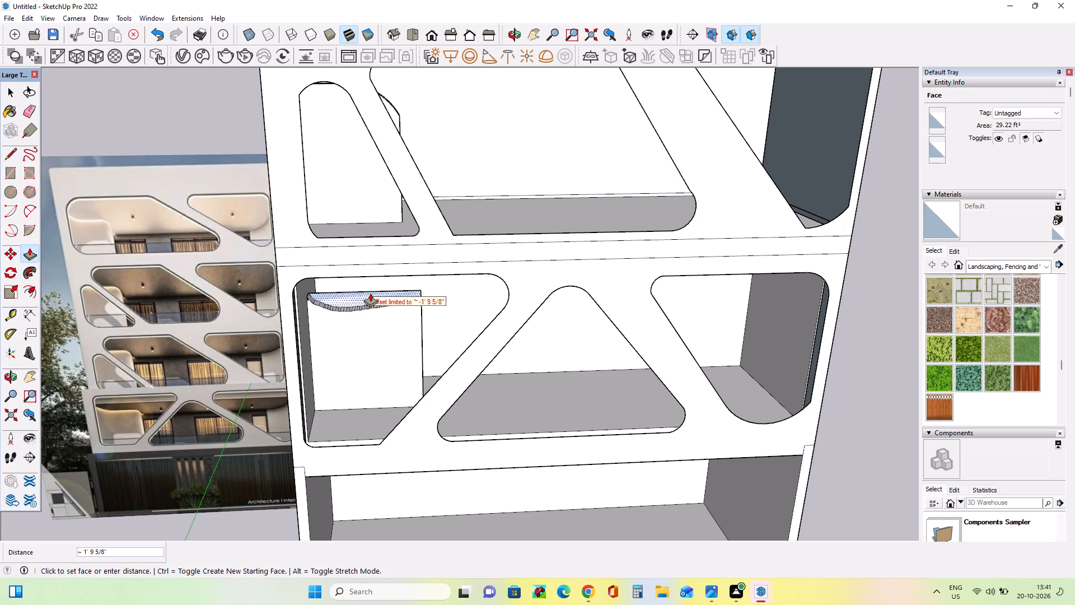
click(383, 284)
Round the panel's free upper corner with an arc of about 4 1/2" bulge and push the corner piece away 1' 9 5/8".
middle_drag(407, 332, 409, 266)
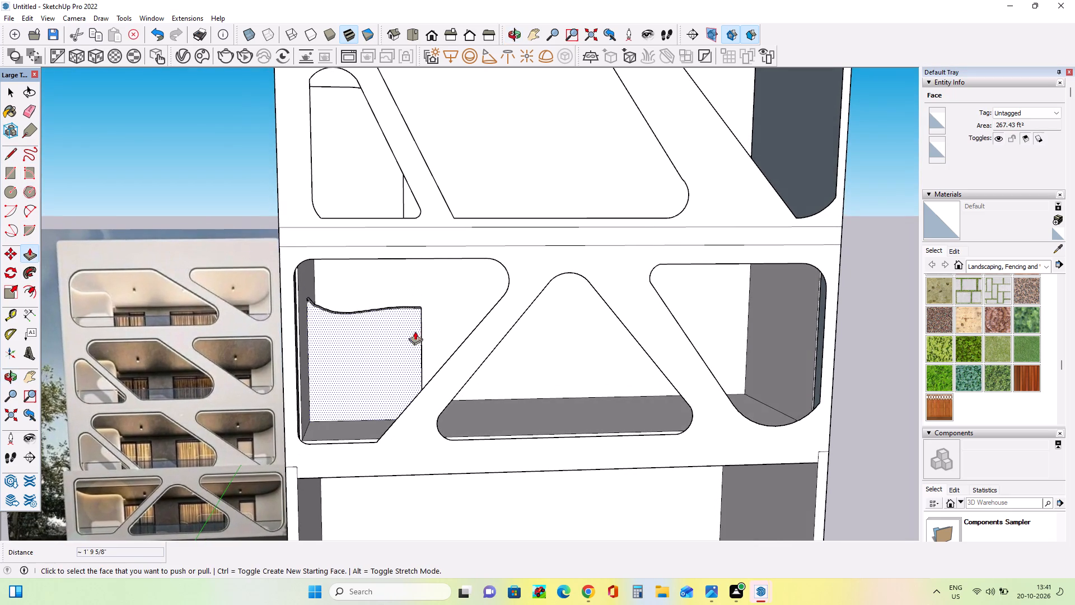
middle_drag(423, 343, 427, 361)
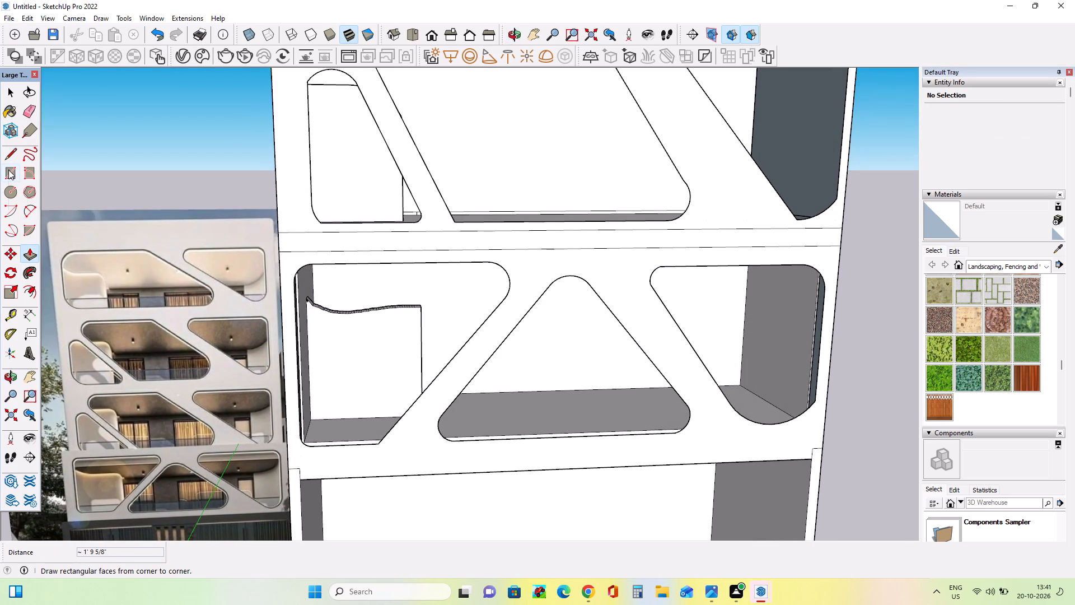
click(25, 156)
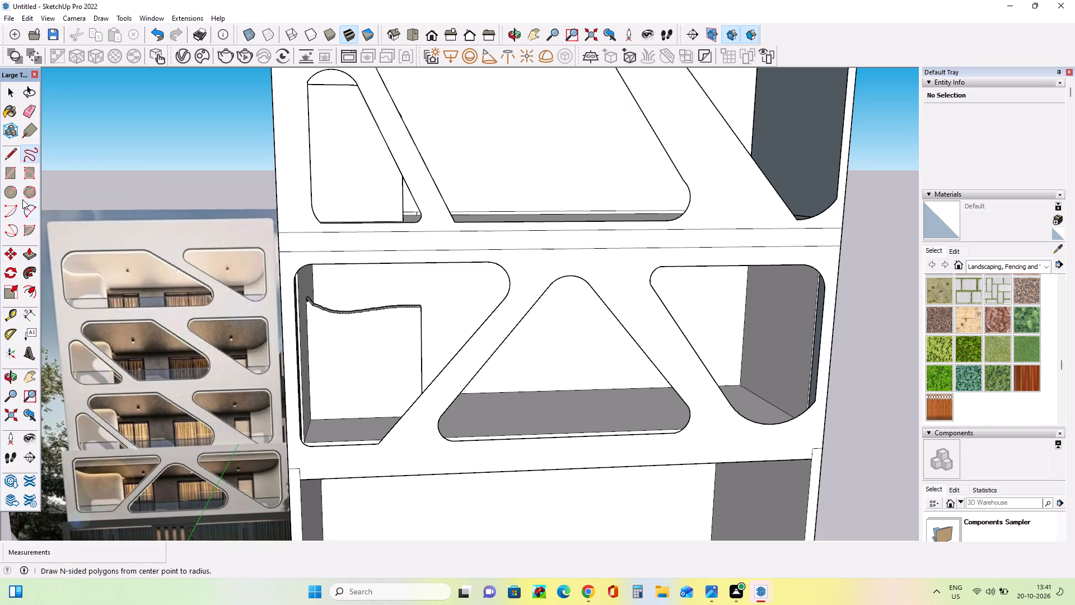
click(25, 210)
click(404, 310)
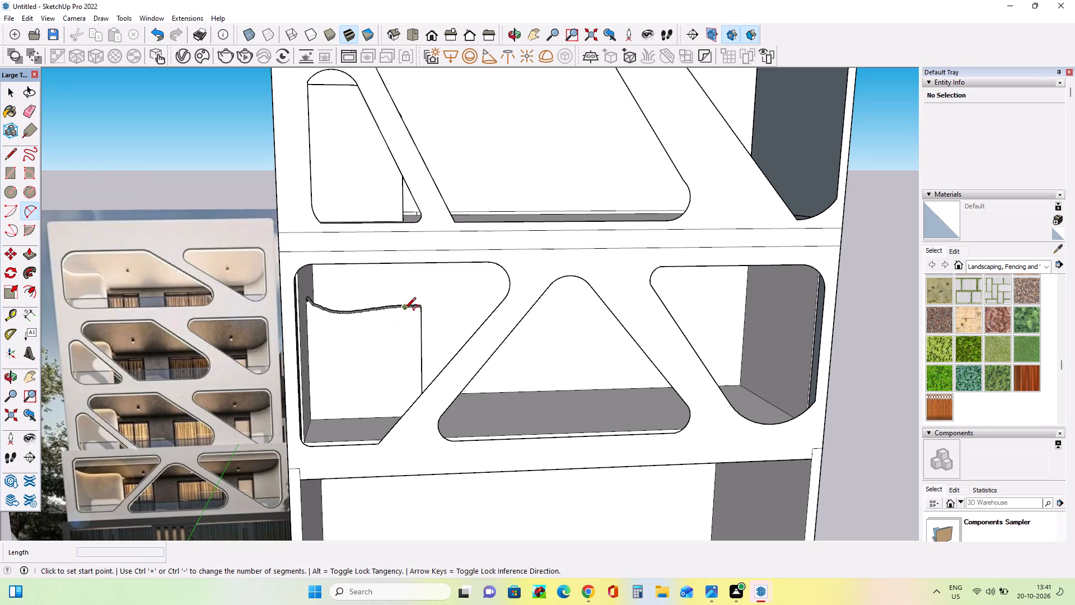
click(423, 319)
scroll(415, 319, up, 6)
scroll(414, 319, down, 1)
scroll(414, 319, up, 1)
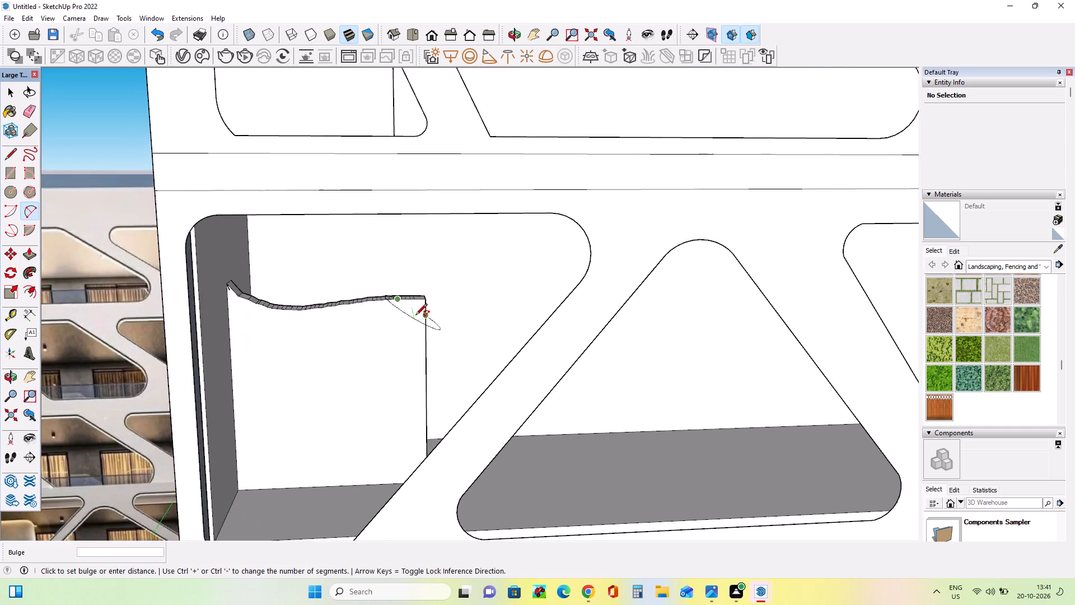
scroll(415, 316, up, 4)
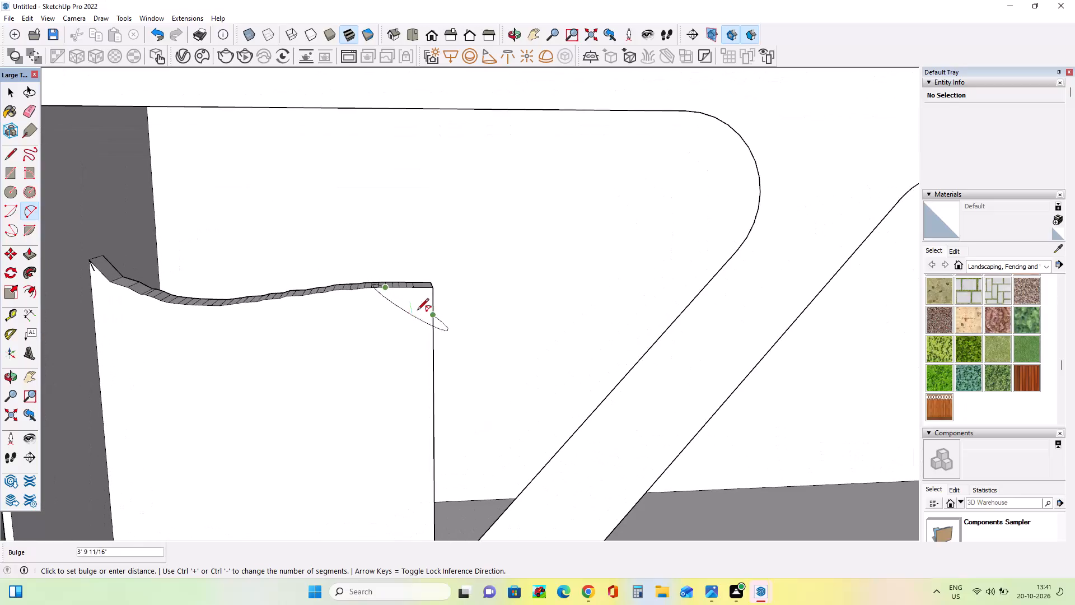
click(424, 302)
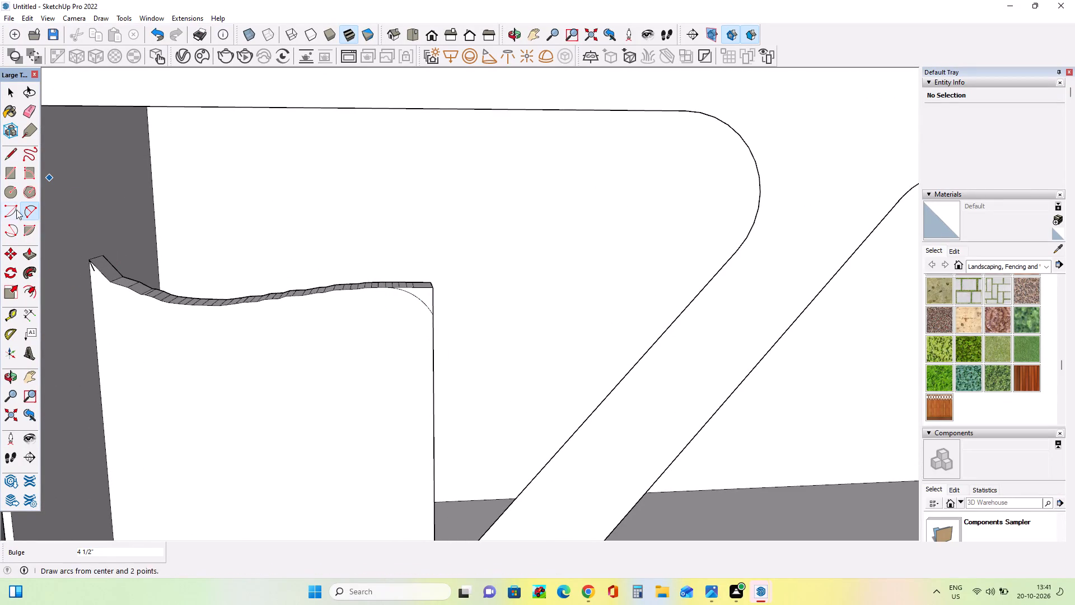
click(30, 253)
click(428, 291)
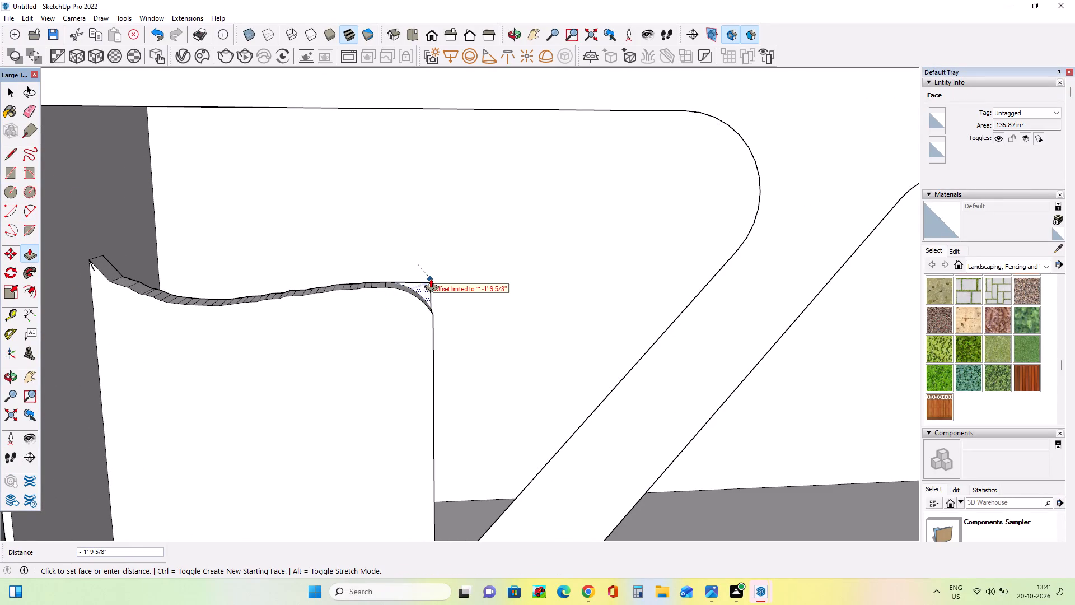
click(431, 278)
Examine the wavy panel and the whole building from the front and compare them with the reference image.
scroll(361, 343, down, 16)
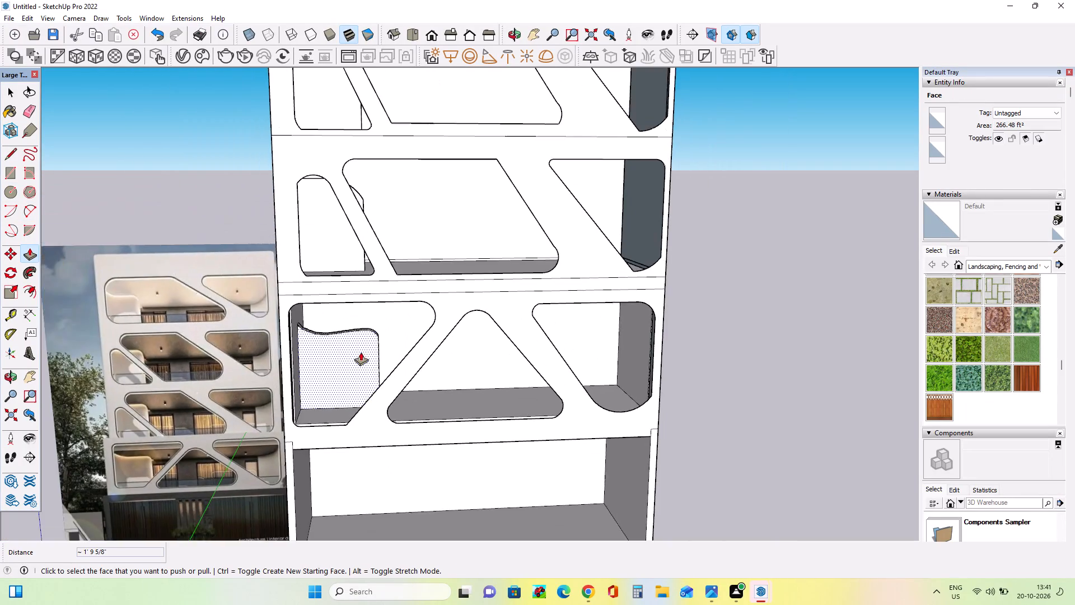
scroll(344, 414, up, 1)
middle_drag(344, 414, 346, 400)
scroll(346, 401, down, 4)
middle_drag(345, 426, 306, 431)
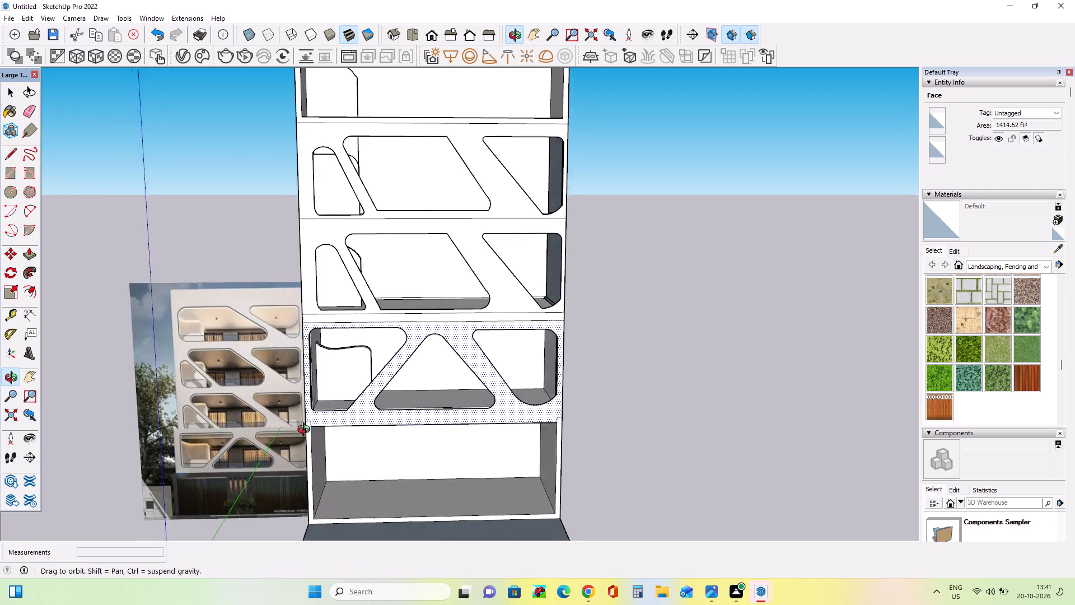
middle_drag(306, 431, 302, 454)
scroll(302, 454, down, 4)
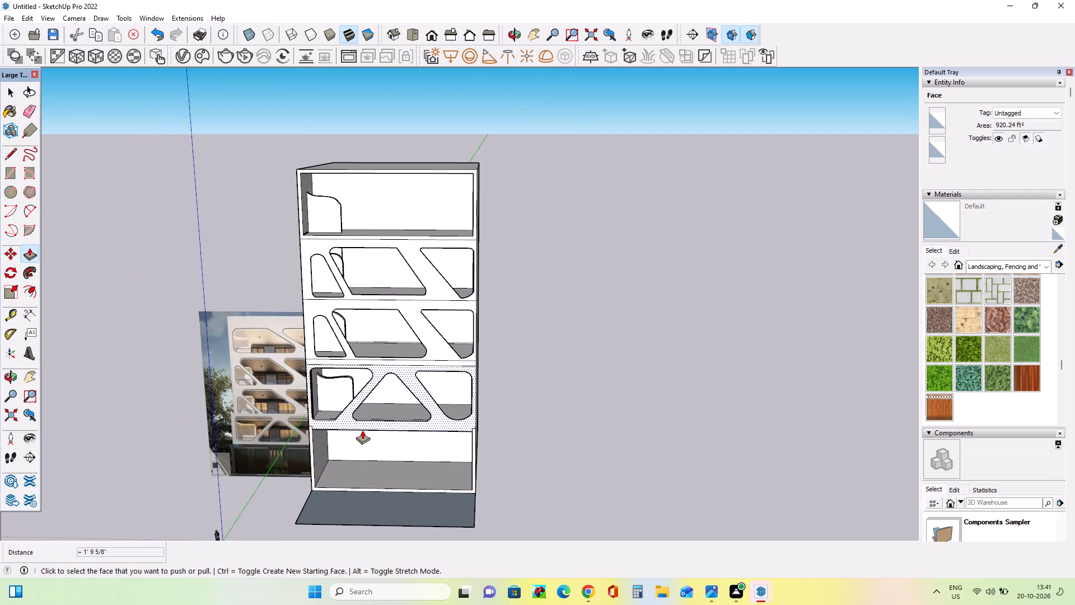
middle_drag(354, 421, 371, 408)
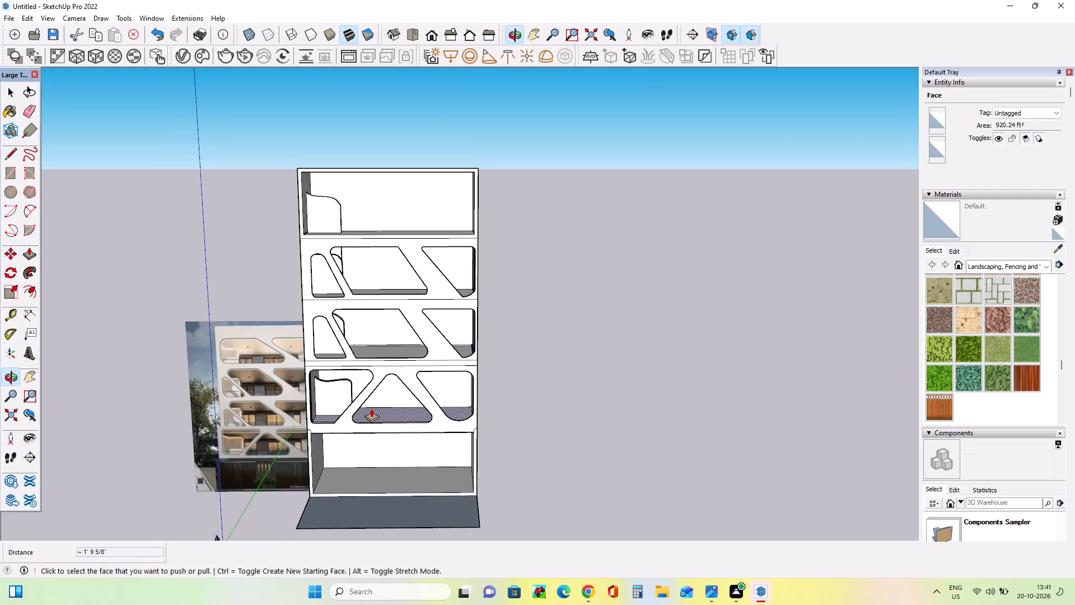
scroll(371, 408, down, 3)
middle_drag(382, 434, 395, 440)
scroll(395, 440, down, 1)
Close the top storey's open front with a rectangle drawn between opposite inner corners of its frame.
scroll(335, 311, up, 4)
middle_drag(339, 315, 350, 323)
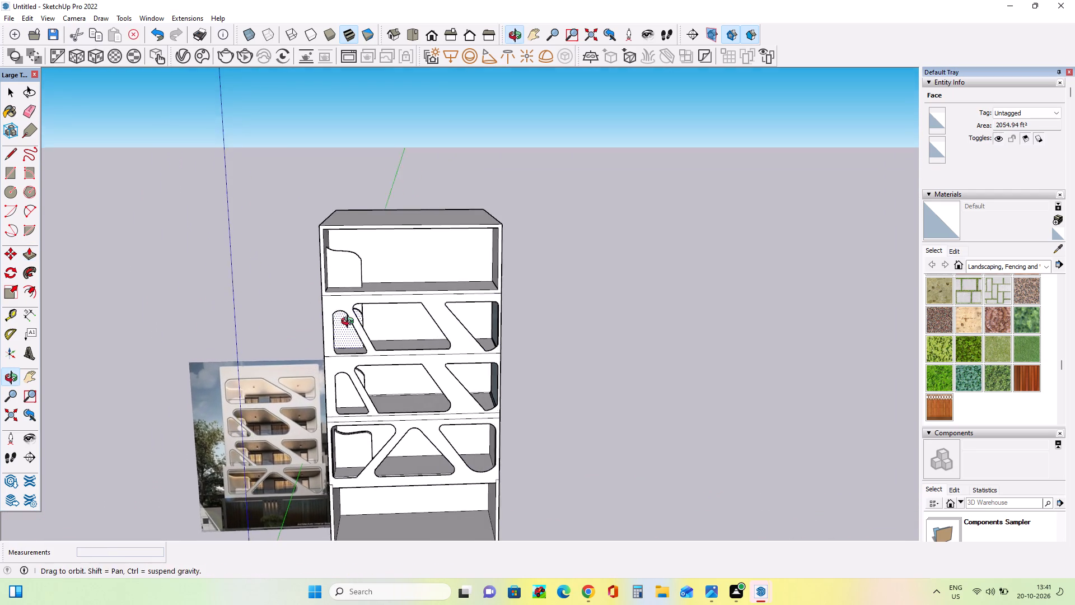
middle_drag(350, 323, 359, 329)
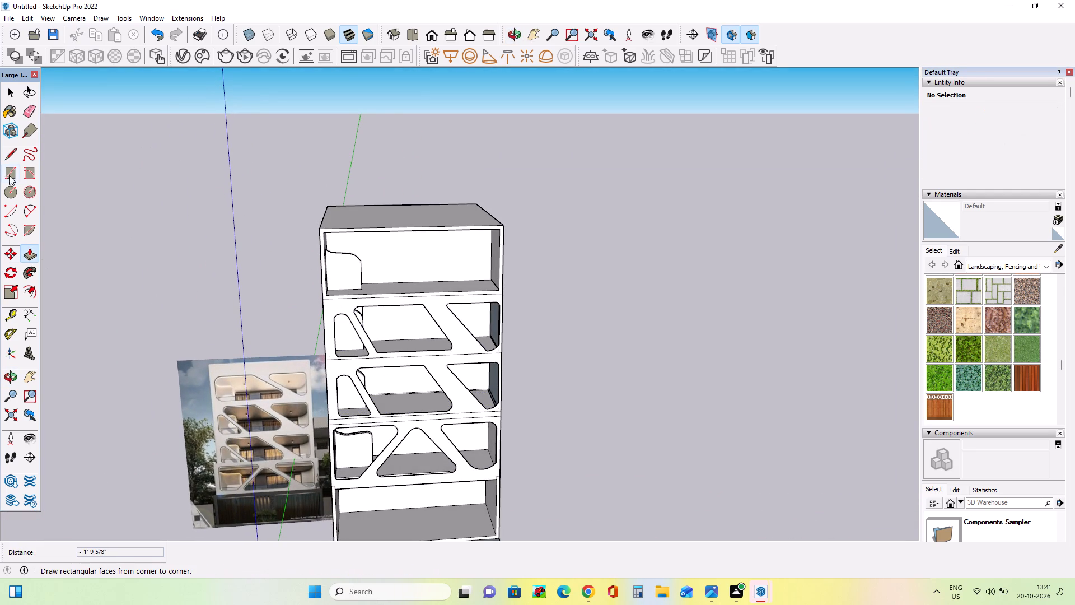
click(17, 174)
click(331, 296)
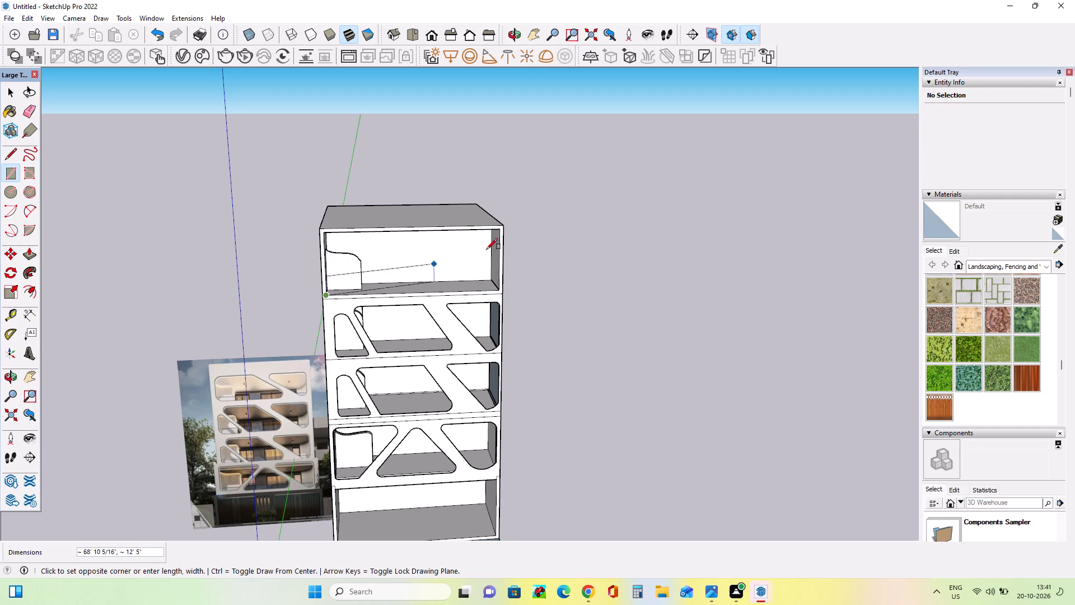
click(500, 231)
middle_drag(493, 384, 462, 384)
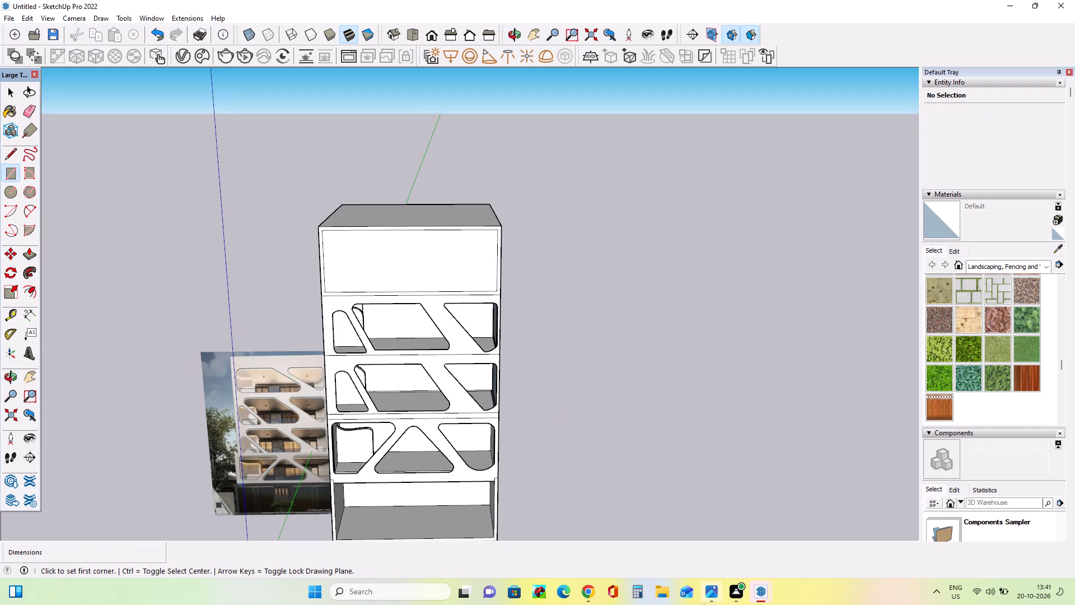
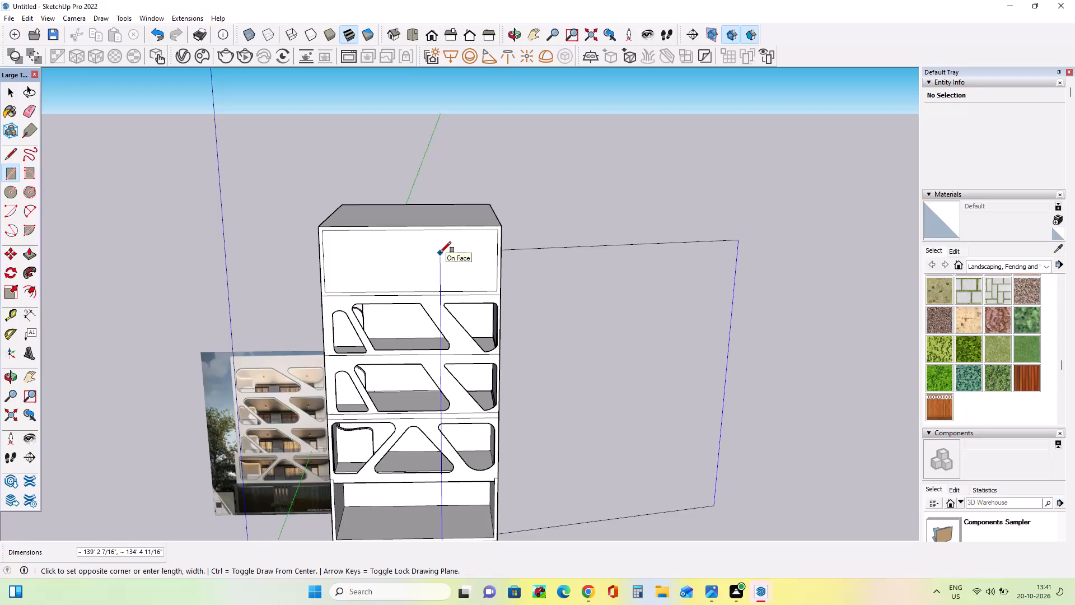
Draw a line about 19' 2" up the left inner edge of the top-storey front from its lower corner.
key(space)
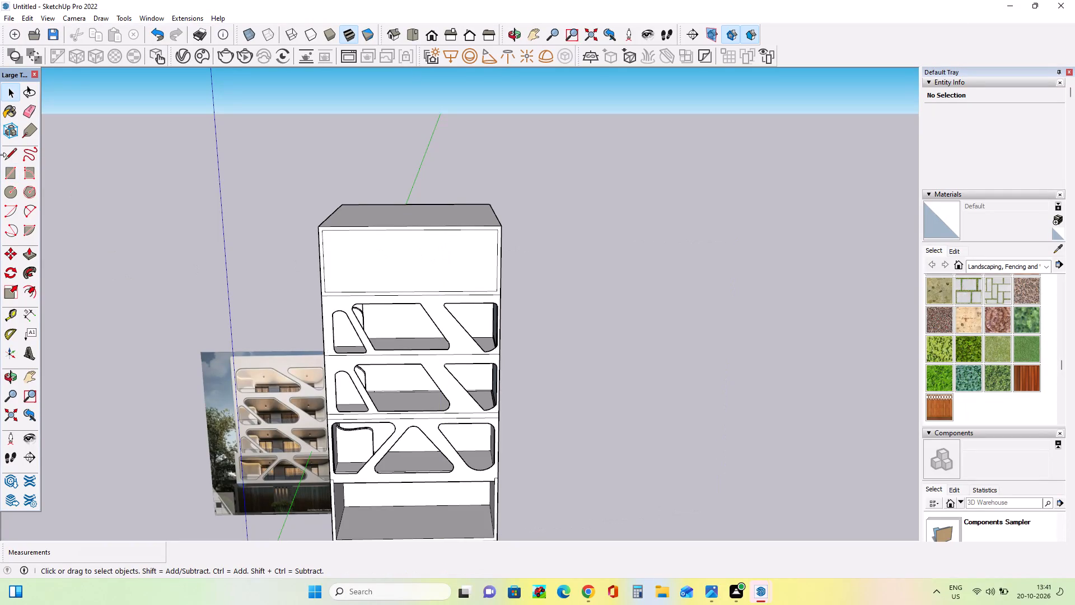
click(4, 157)
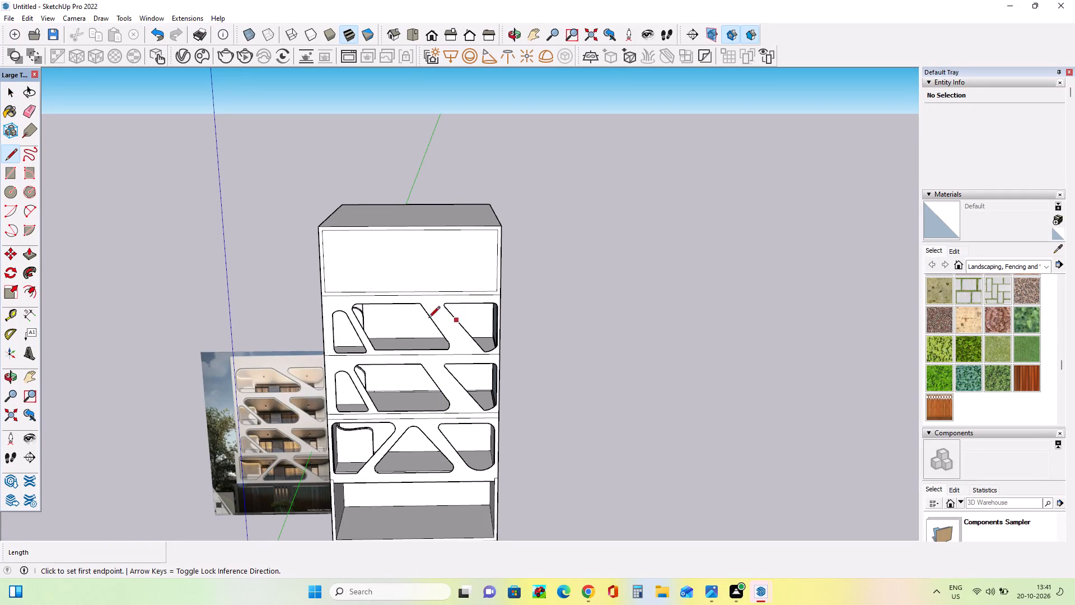
click(324, 294)
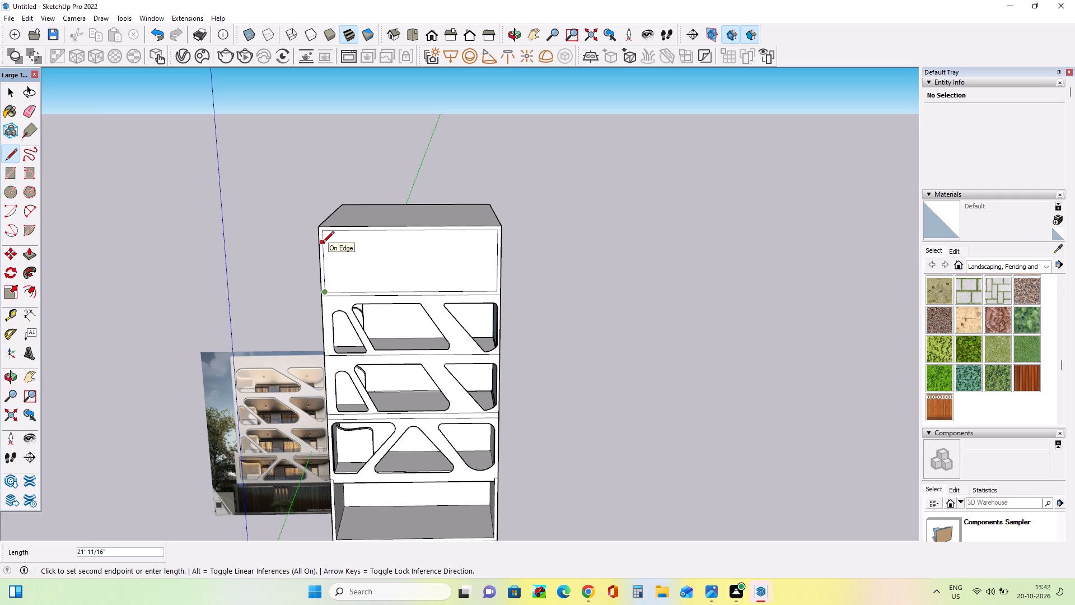
click(323, 247)
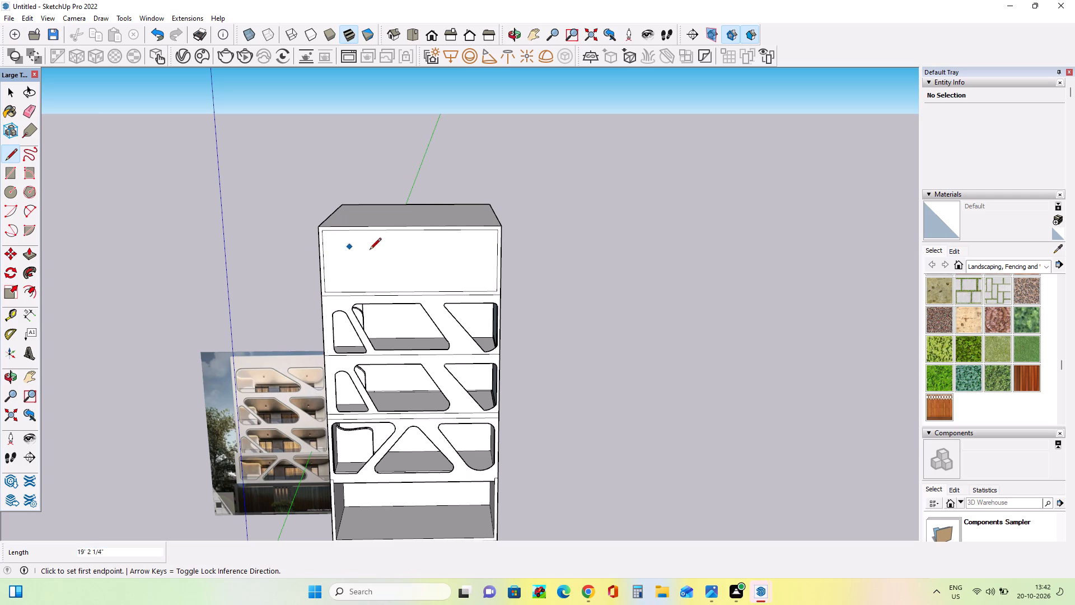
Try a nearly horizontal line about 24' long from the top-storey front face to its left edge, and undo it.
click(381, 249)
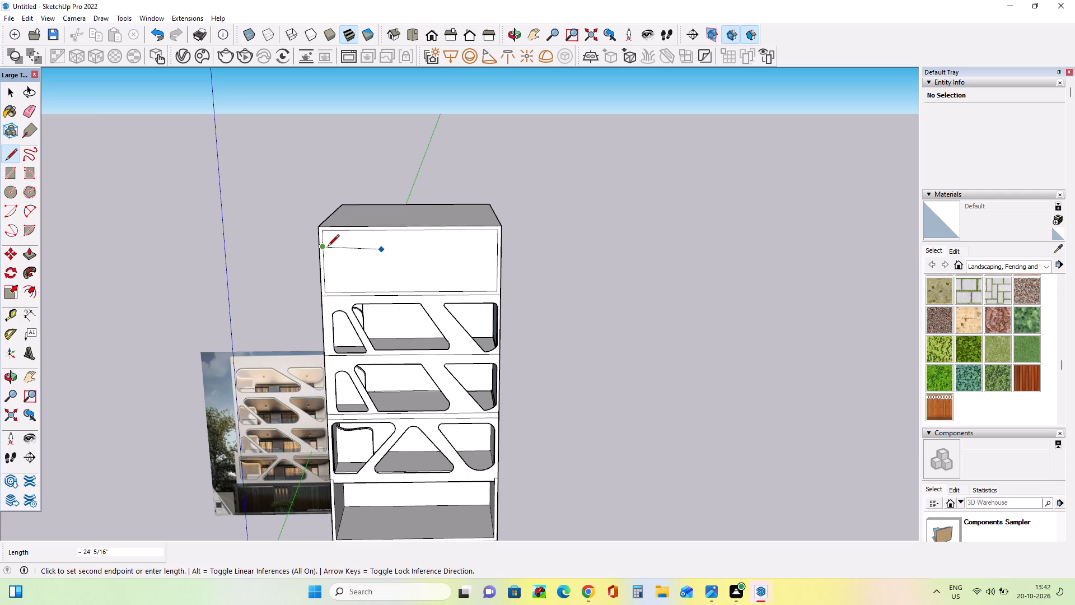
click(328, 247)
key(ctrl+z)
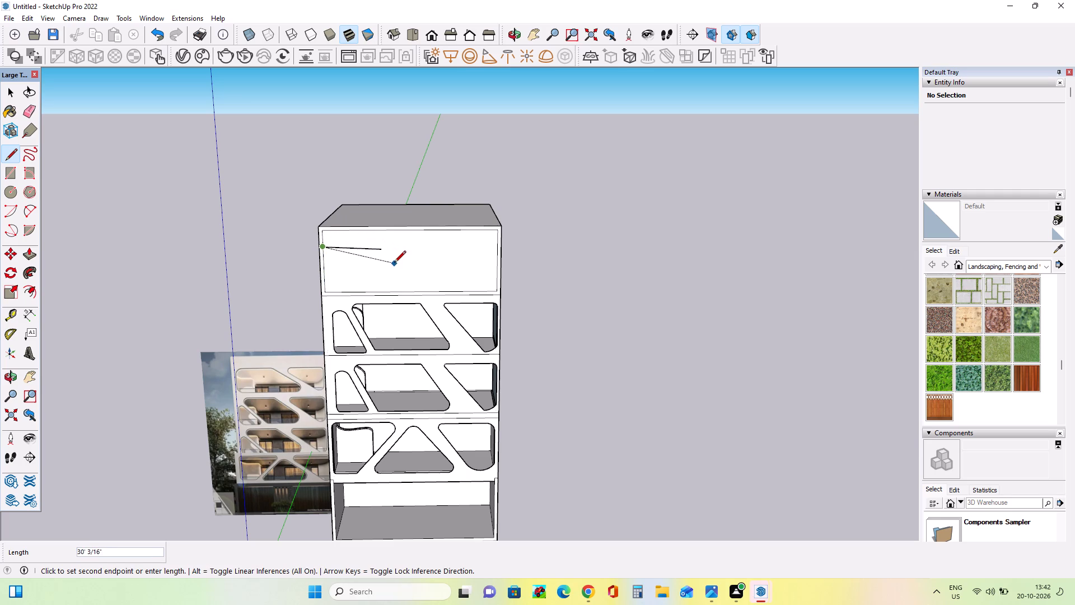
Outline the large opening with a horizontal line from the left edge past mid-width and a downward slope about 23' 4" long.
click(322, 248)
click(417, 249)
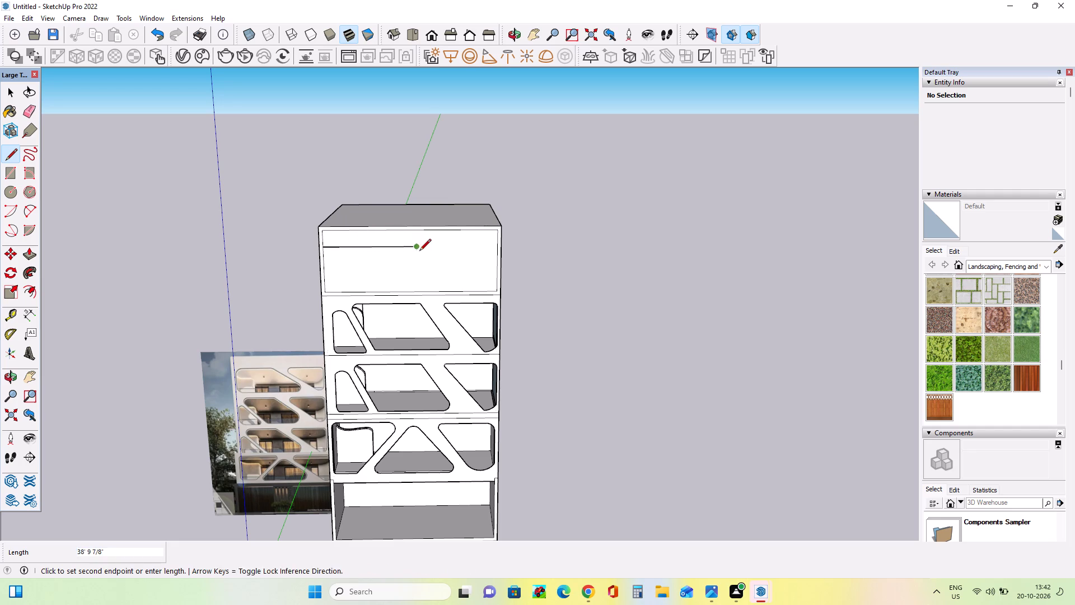
click(461, 281)
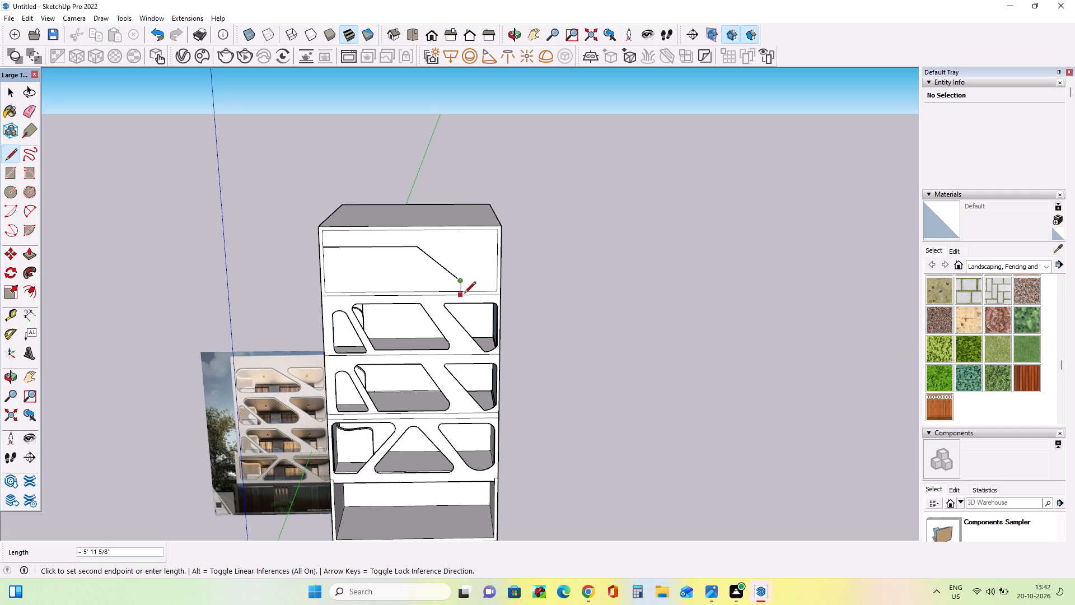
key(space)
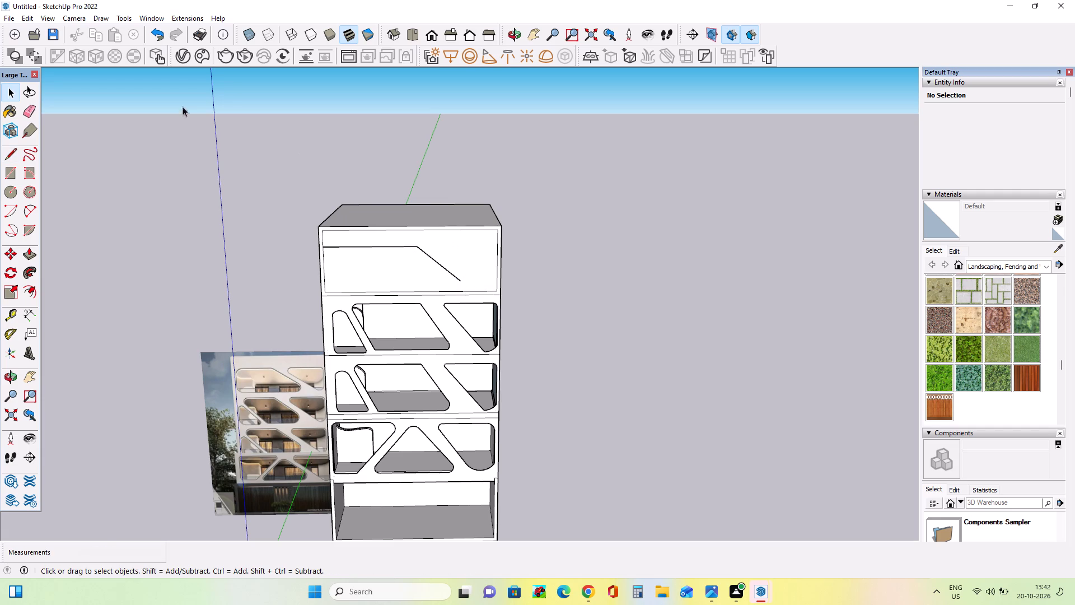
Outline a triangular opening at the front's right edge with a slope about 26' 1", an edge line about 14' 9" and a horizontal top.
click(16, 155)
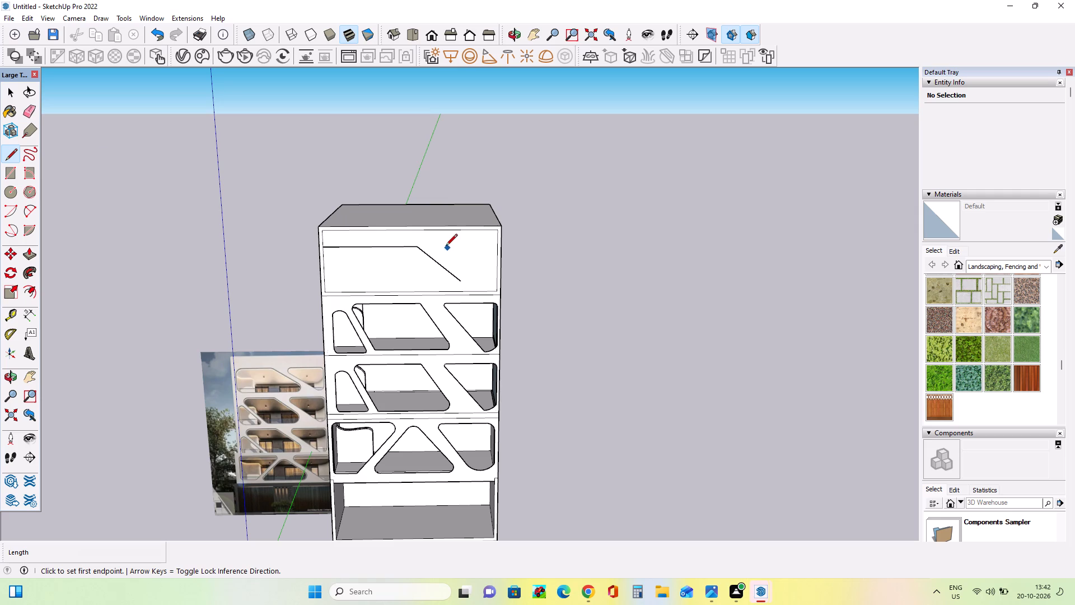
click(446, 246)
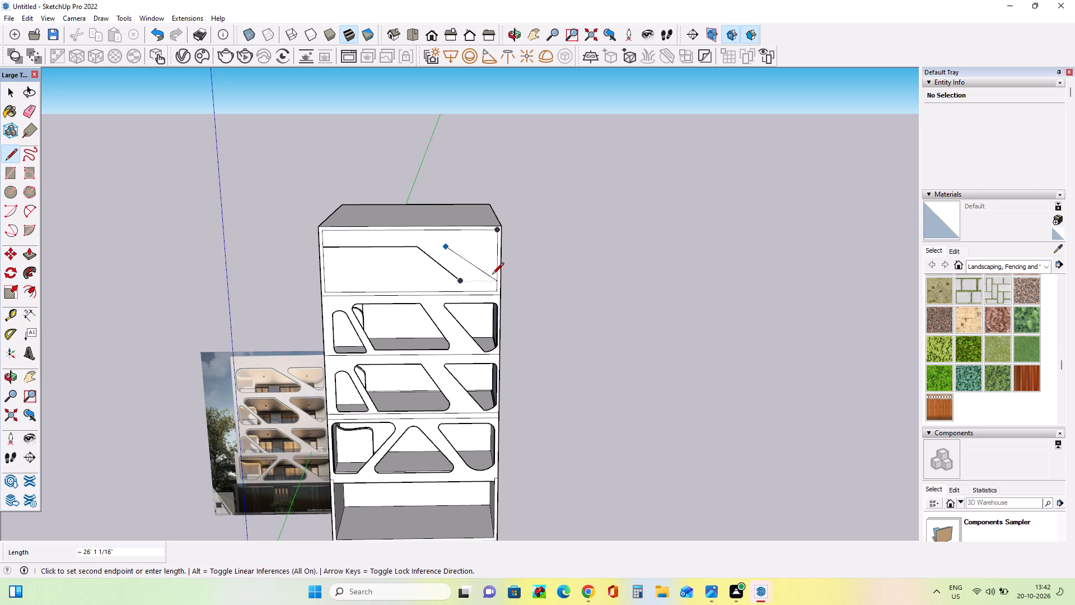
click(492, 274)
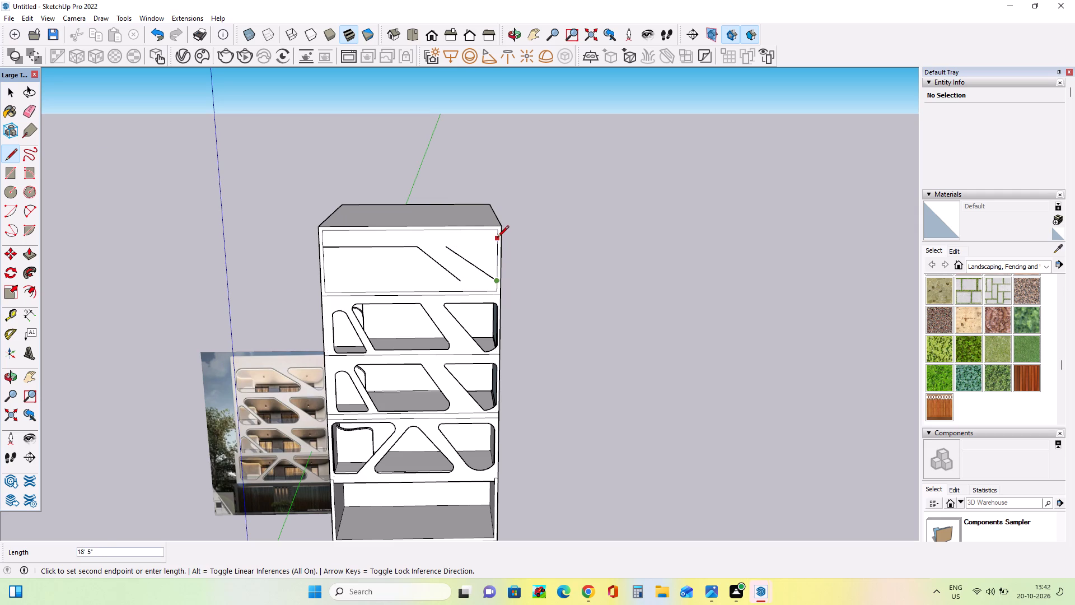
click(497, 244)
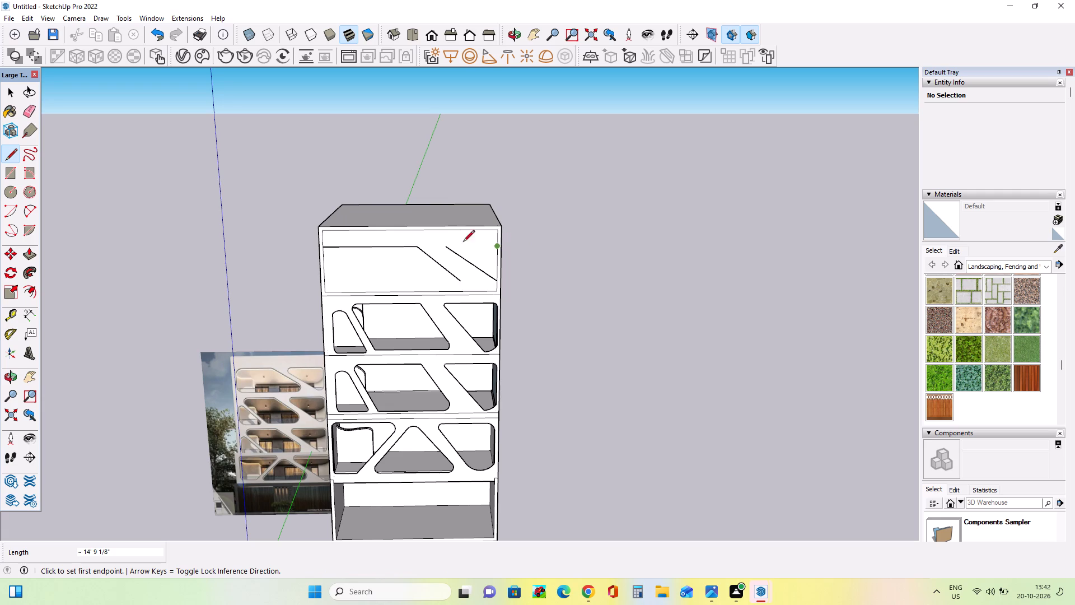
click(447, 249)
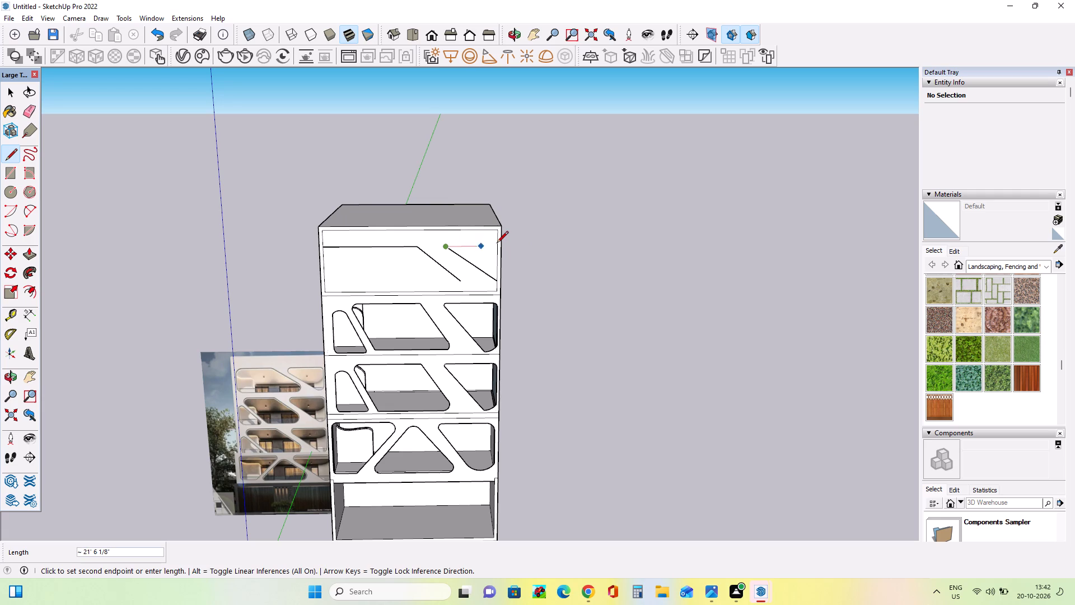
click(498, 244)
middle_drag(502, 306, 512, 318)
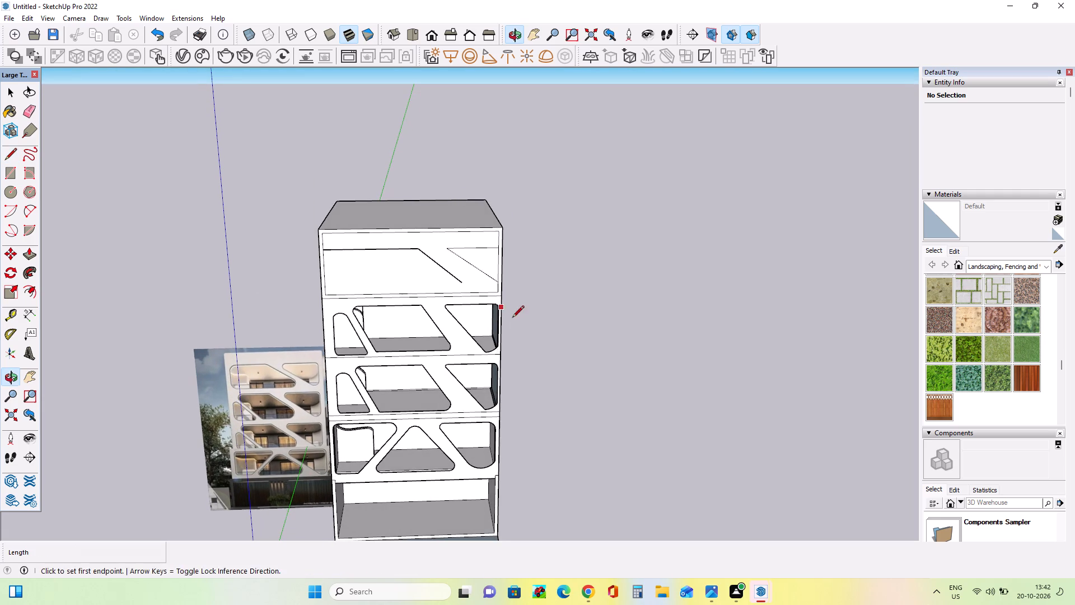
key(space)
Round the large opening's two left corners with tangent arcs, the upper one about 4' 8" in radius.
middle_drag(475, 332, 497, 340)
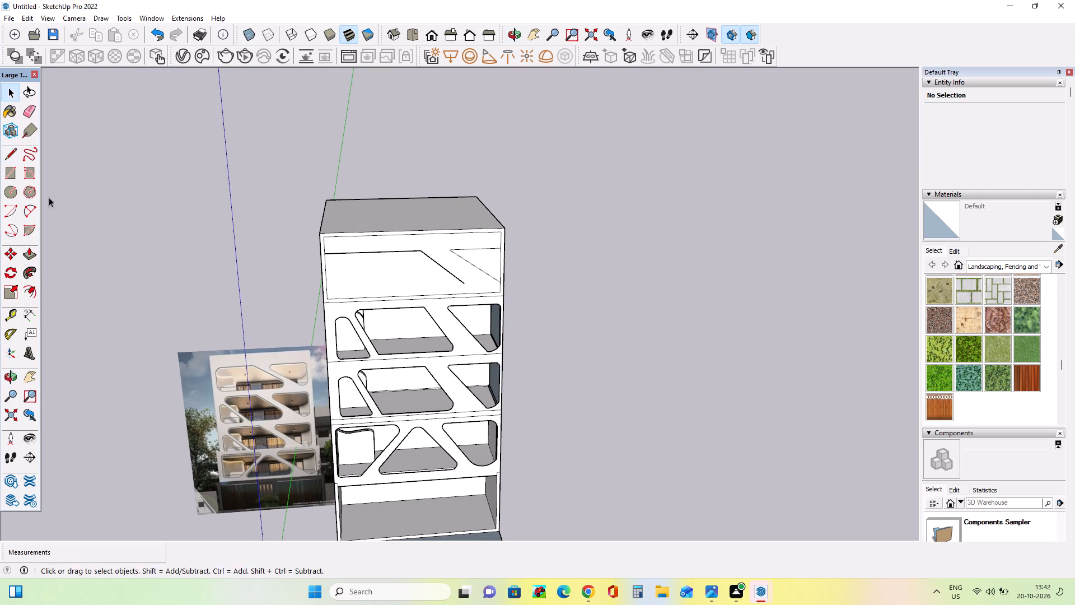
click(31, 211)
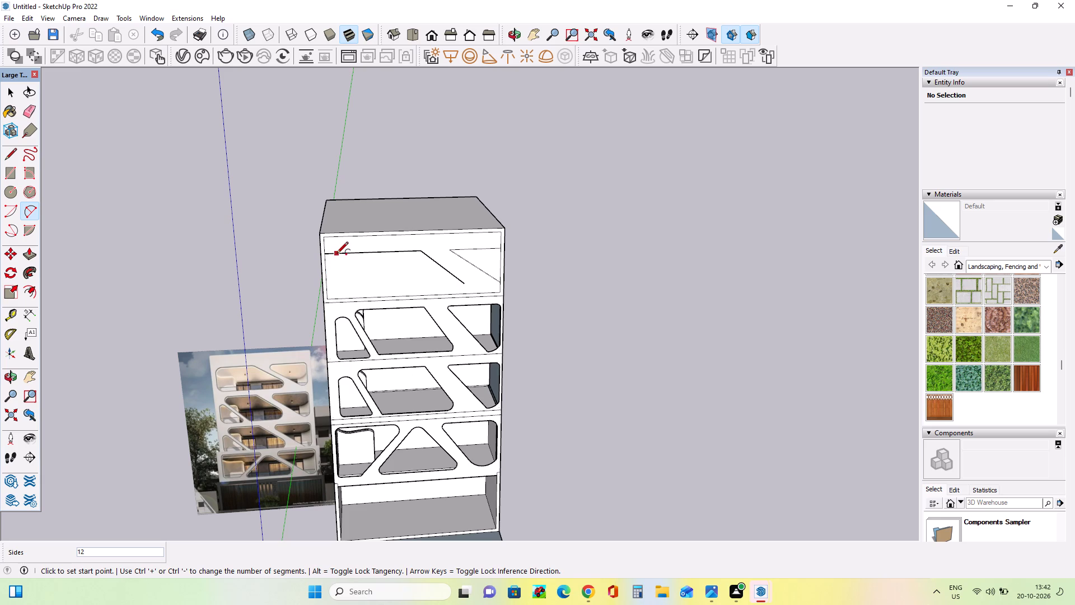
click(336, 254)
click(327, 267)
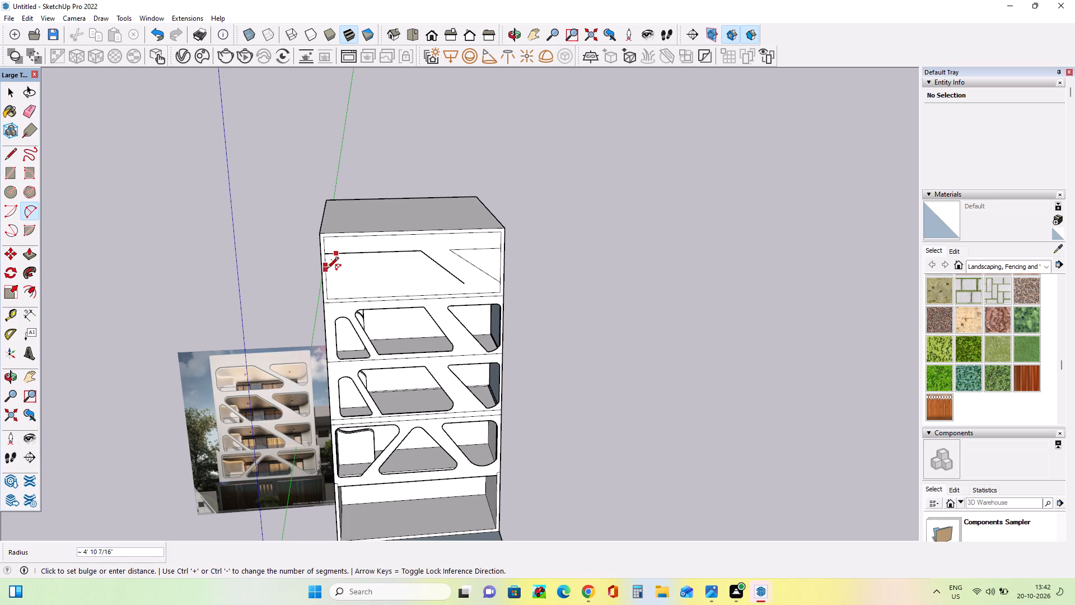
scroll(327, 268, up, 8)
click(326, 248)
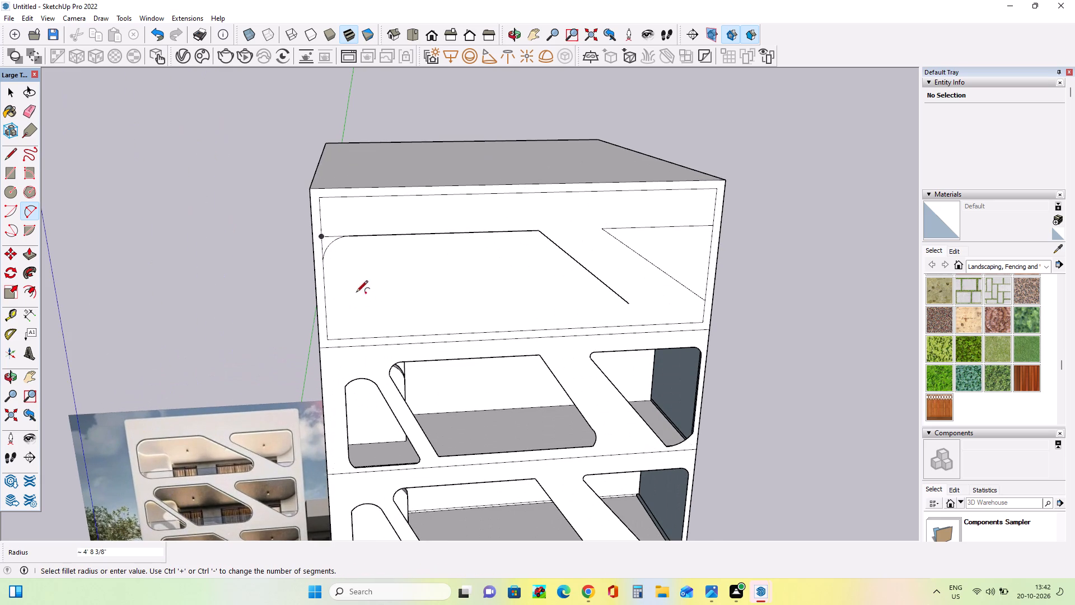
scroll(364, 322, down, 2)
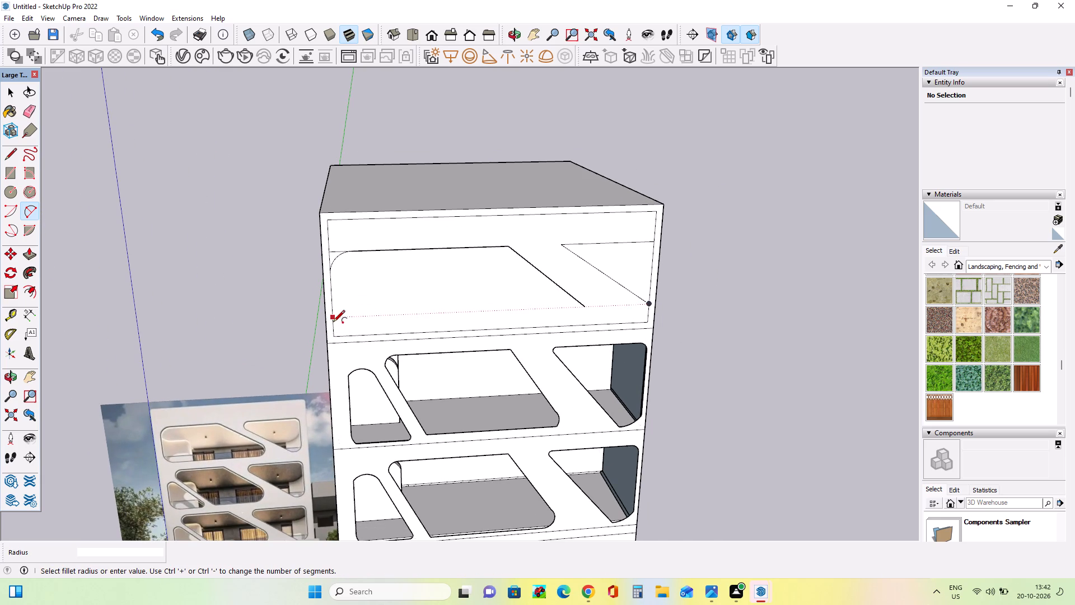
click(333, 323)
click(357, 334)
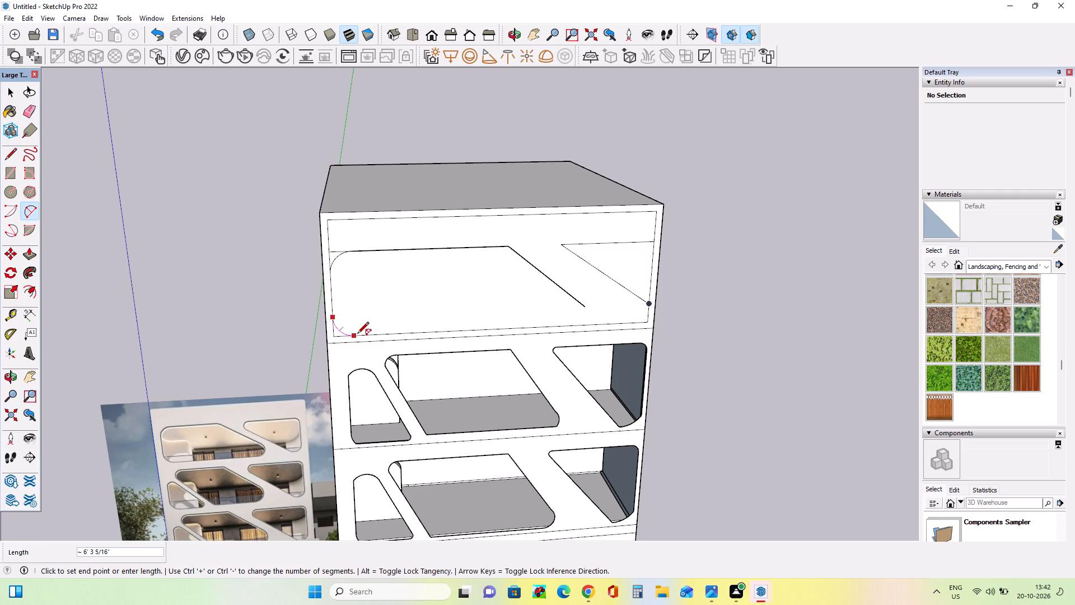
click(357, 334)
key(space)
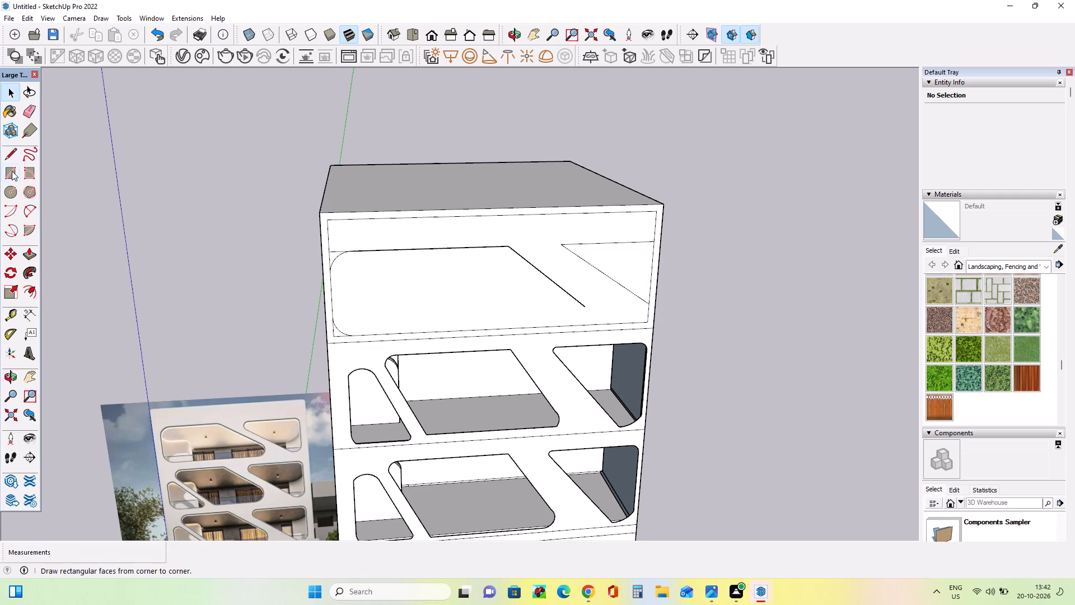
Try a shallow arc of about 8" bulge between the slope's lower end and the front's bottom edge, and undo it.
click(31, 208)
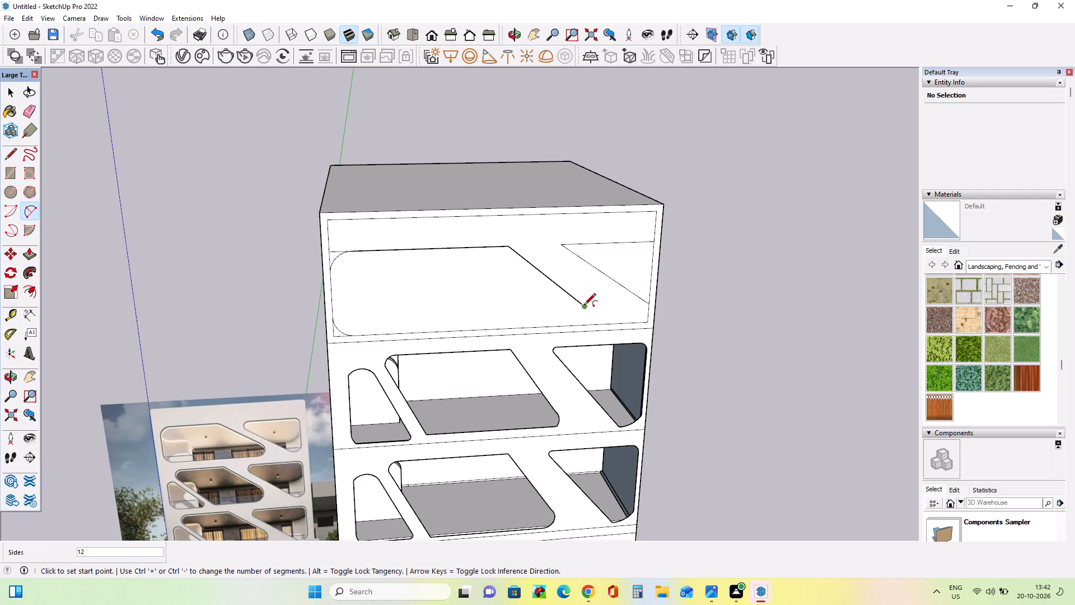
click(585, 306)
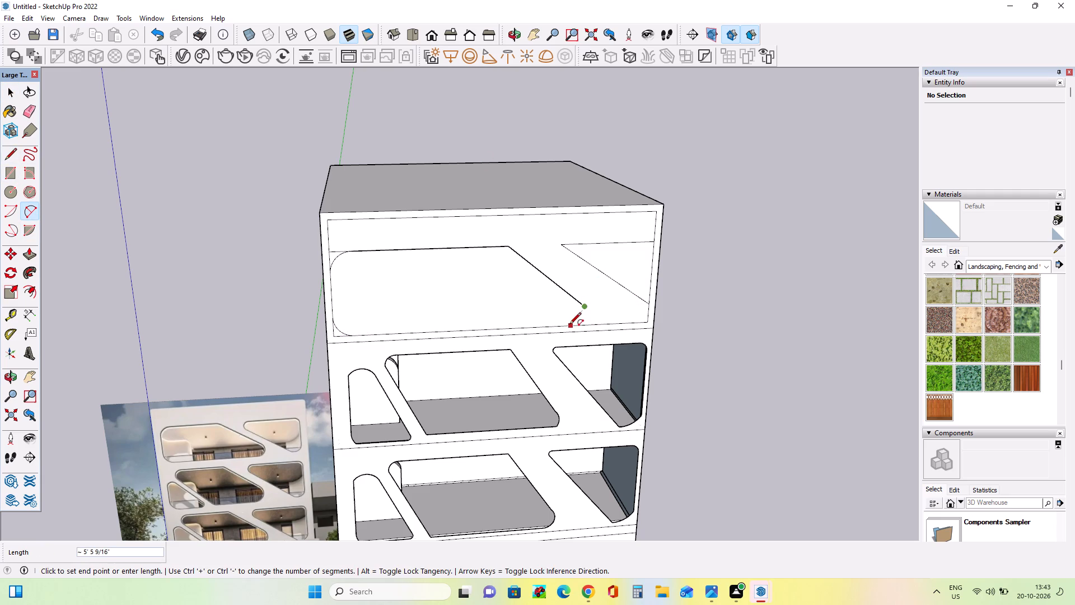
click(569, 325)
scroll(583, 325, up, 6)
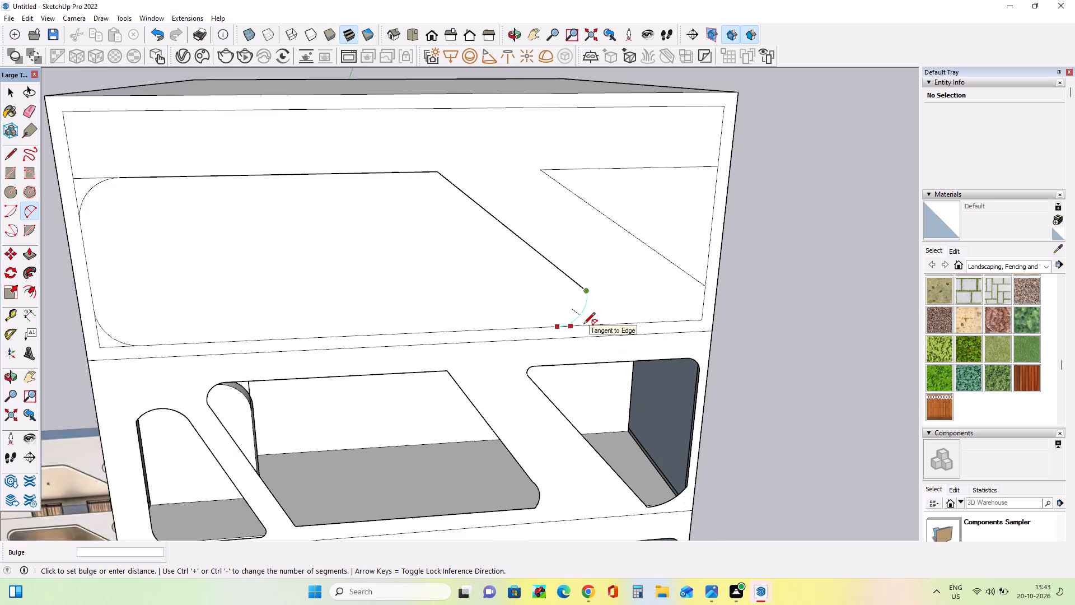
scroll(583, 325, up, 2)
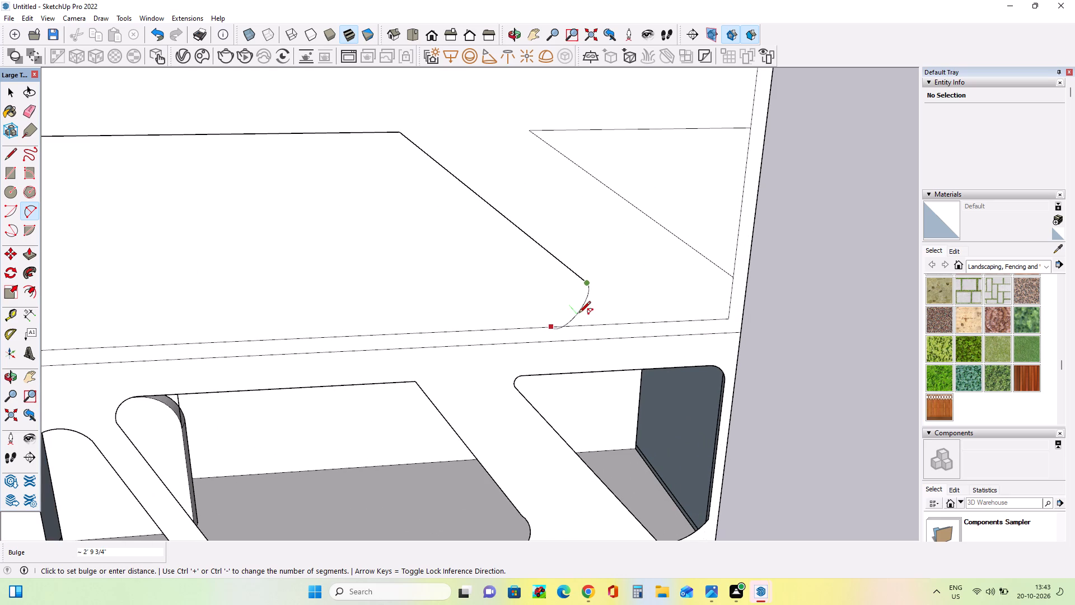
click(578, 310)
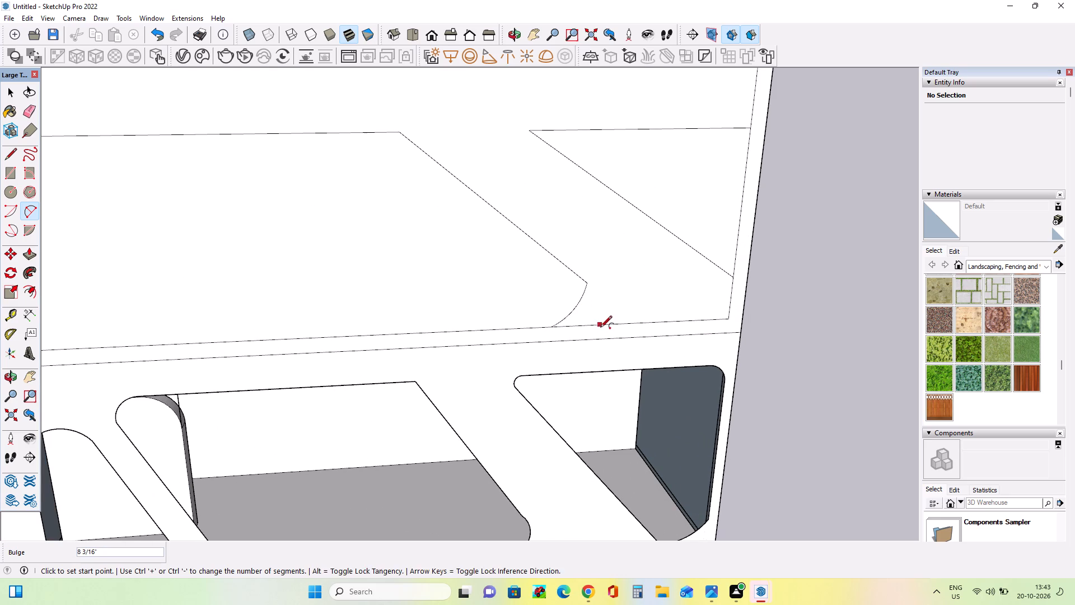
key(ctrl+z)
Join the slope's lower end to the bottom edge with a fuller outward arc spanning about 6' 1".
click(588, 284)
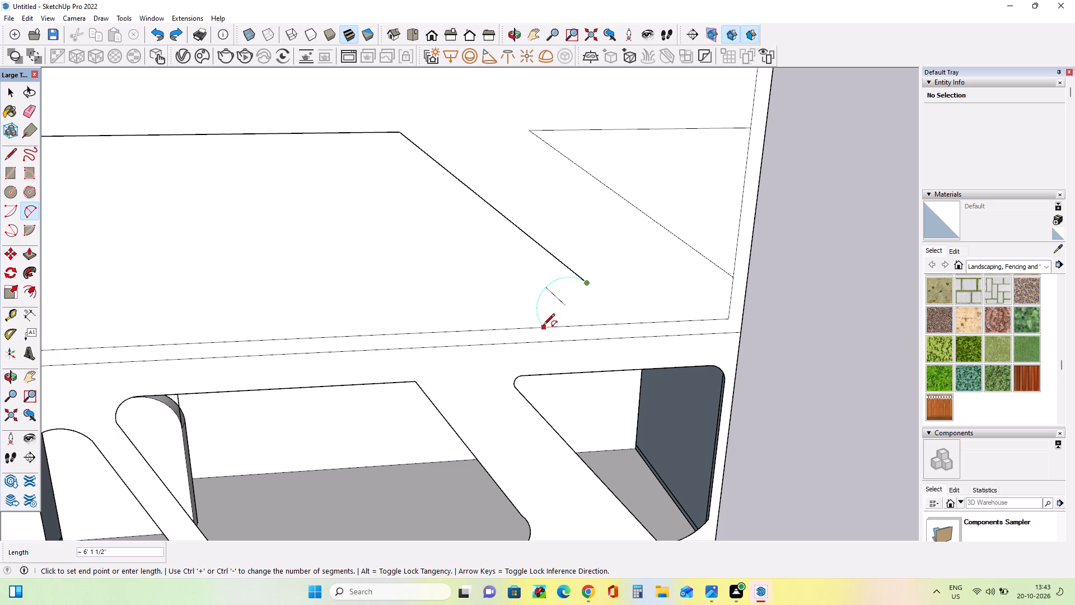
click(543, 326)
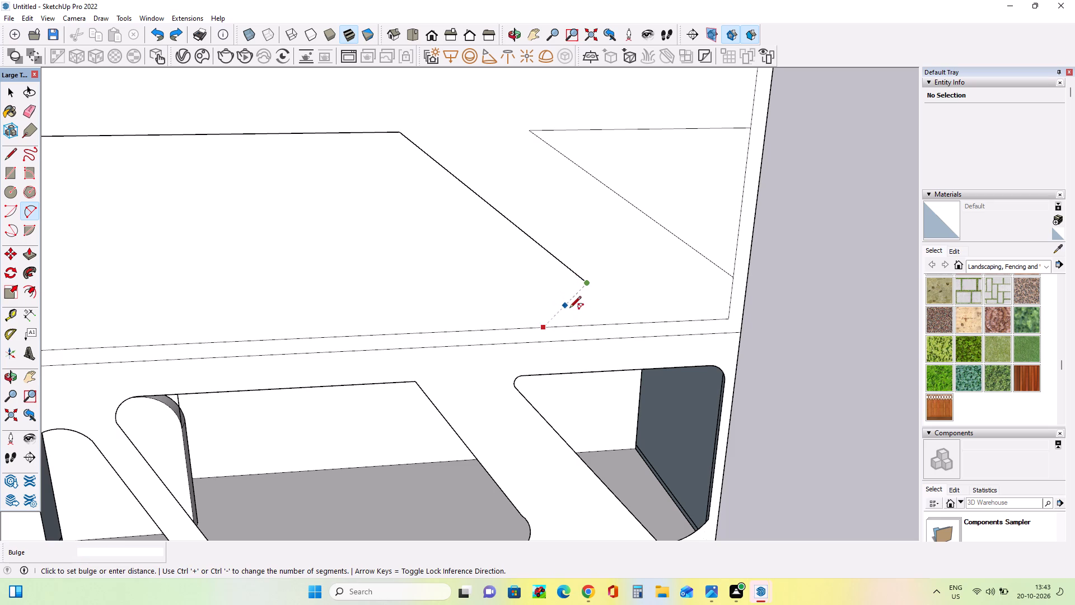
click(585, 311)
Round the pointed left corner of the triangular top-storey opening with an arc bulging towards its tip.
middle_drag(605, 330, 590, 357)
scroll(591, 357, down, 3)
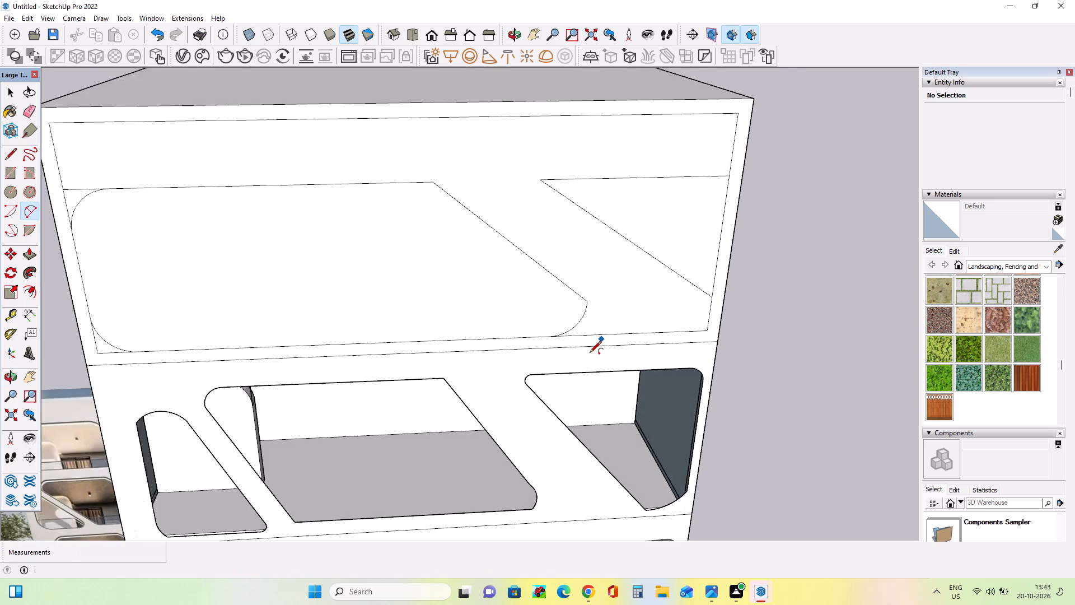
scroll(590, 353, down, 7)
middle_drag(591, 349, 588, 329)
scroll(644, 312, up, 3)
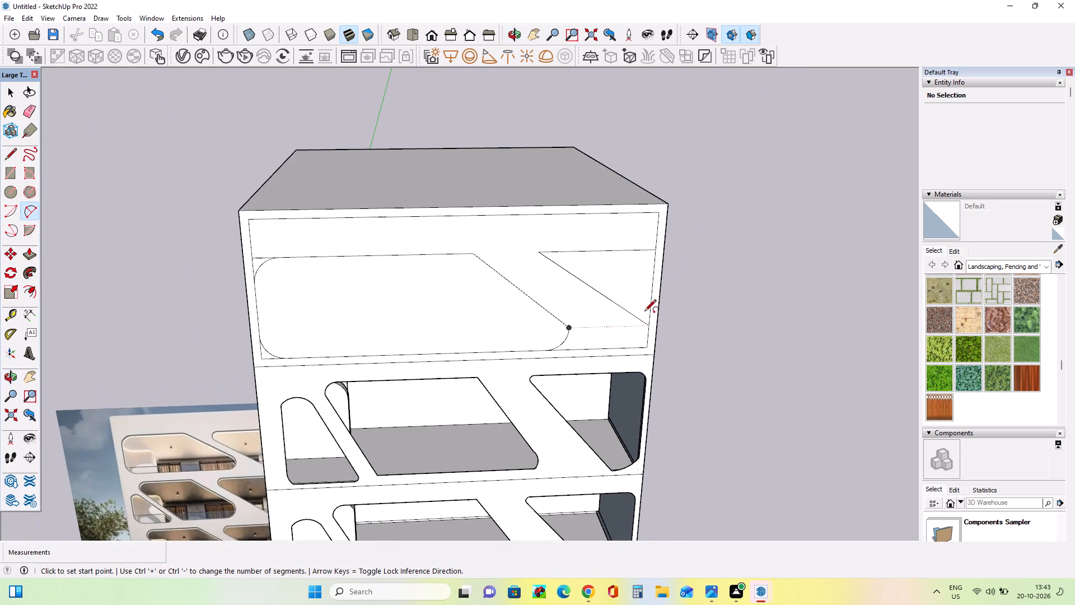
scroll(564, 303, down, 3)
click(555, 274)
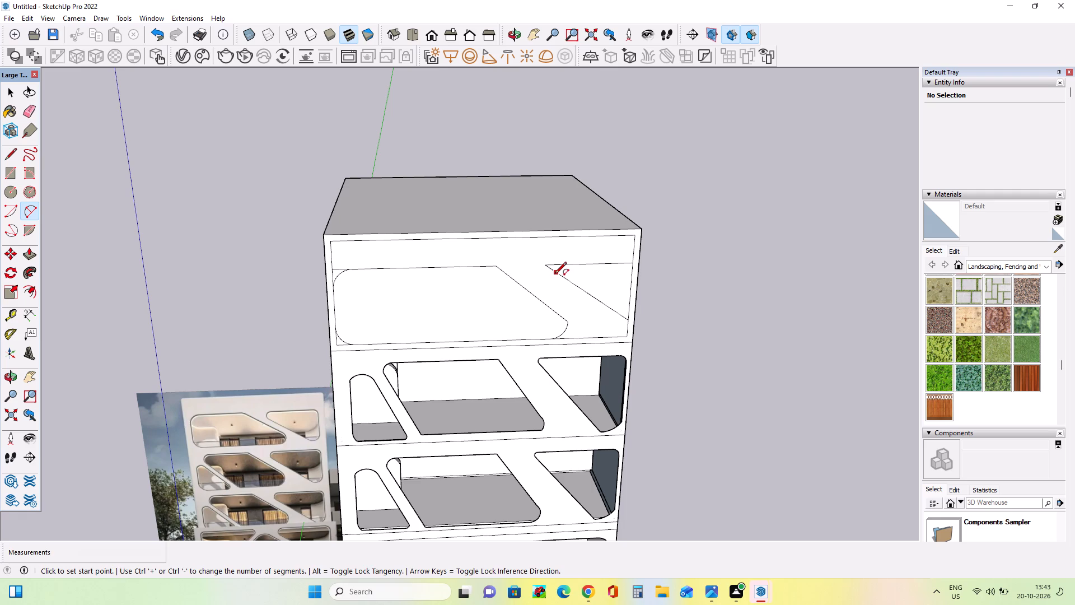
scroll(557, 267, up, 8)
click(554, 264)
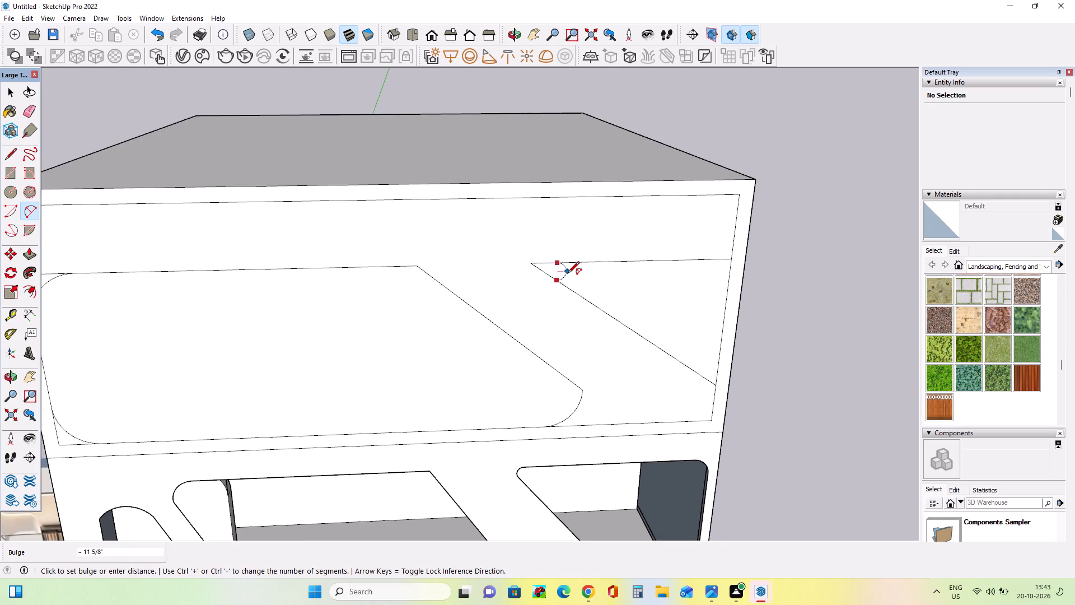
scroll(541, 263, up, 8)
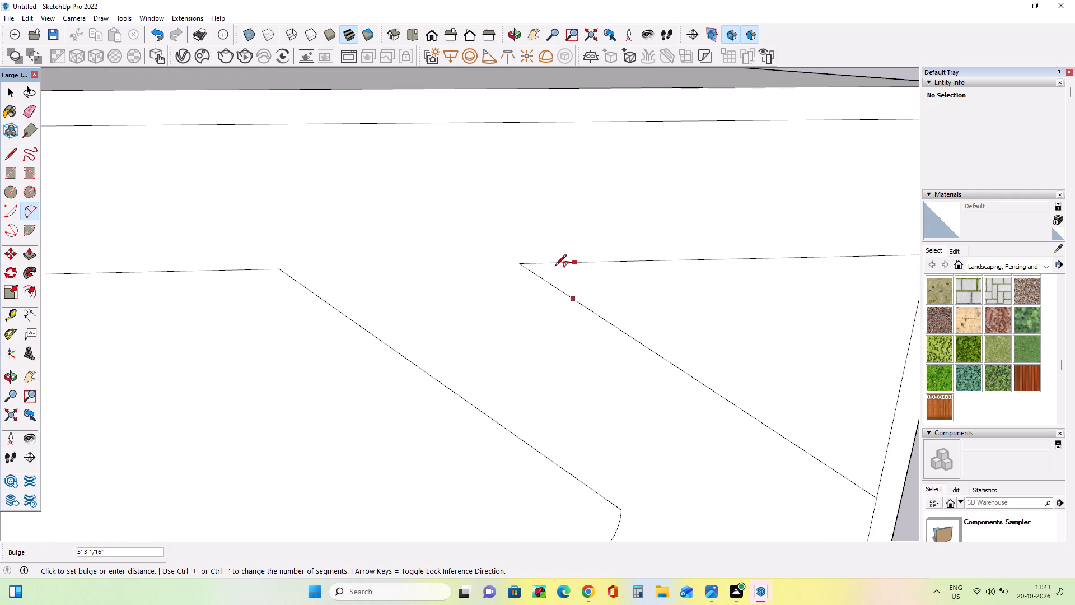
click(562, 265)
scroll(545, 313, down, 5)
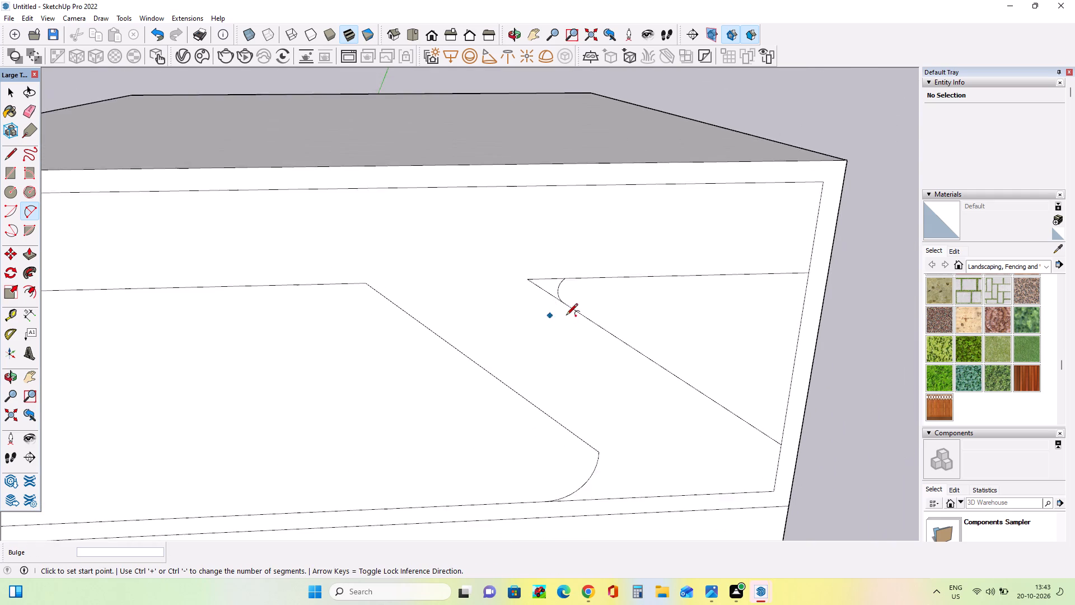
Round the triangular opening's two right corners with tangent arcs, about 1' 8" radius at the top and 1' at the bottom.
scroll(566, 316, down, 3)
click(718, 287)
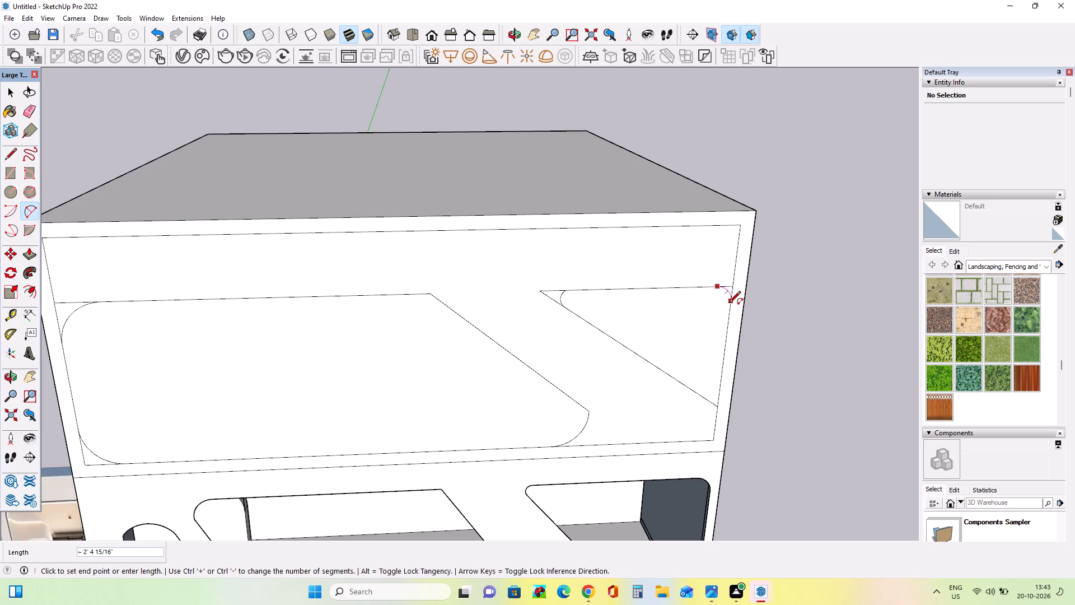
click(729, 304)
scroll(729, 311, up, 10)
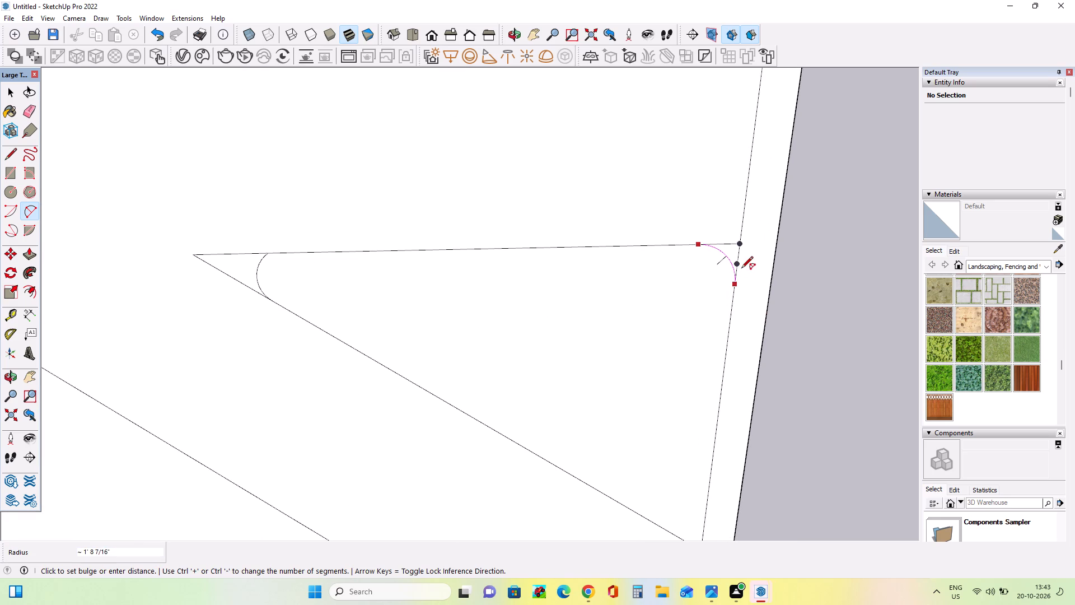
click(741, 269)
scroll(711, 309, down, 2)
scroll(711, 309, up, 1)
scroll(711, 309, down, 7)
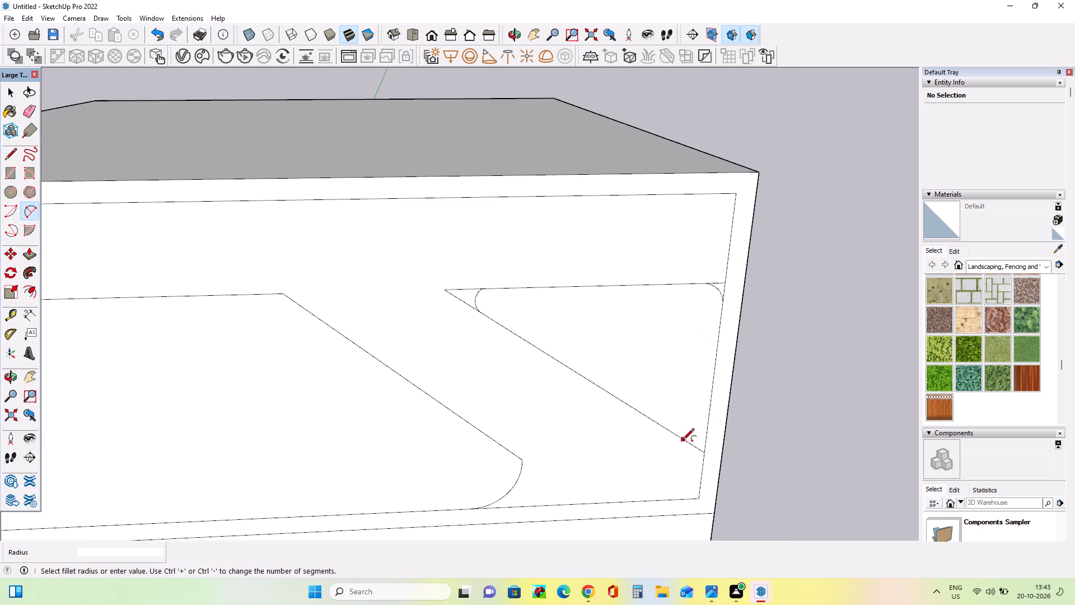
click(686, 443)
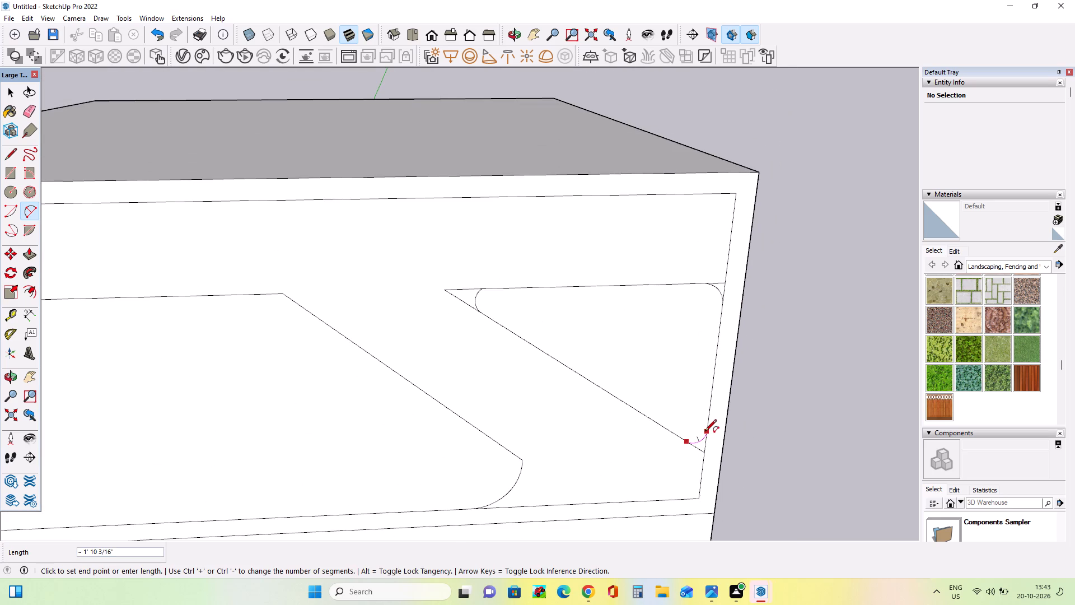
click(705, 432)
scroll(704, 455, up, 9)
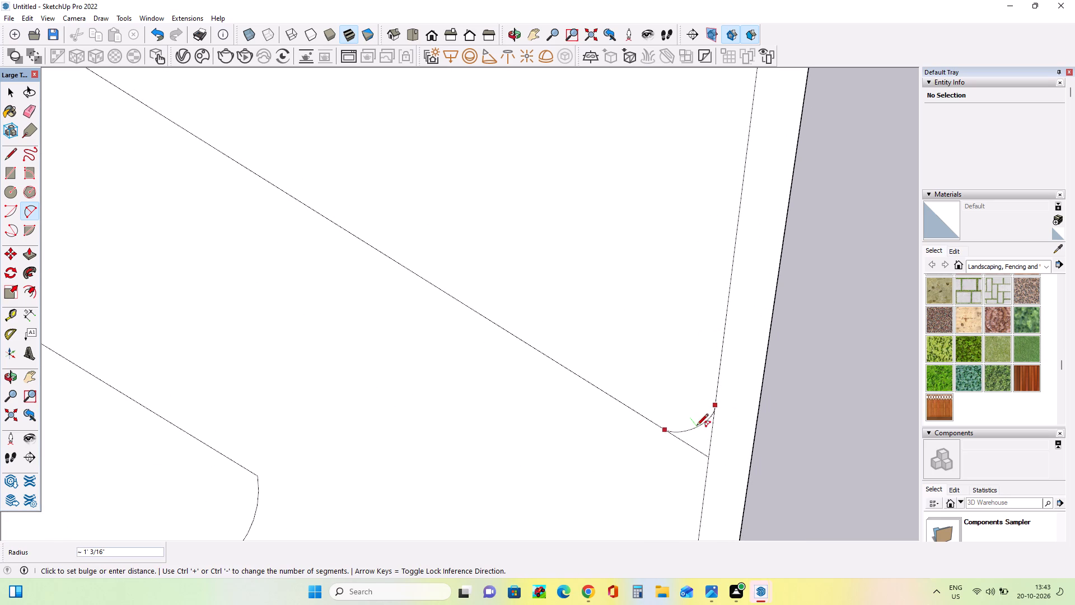
click(697, 426)
scroll(716, 411, down, 3)
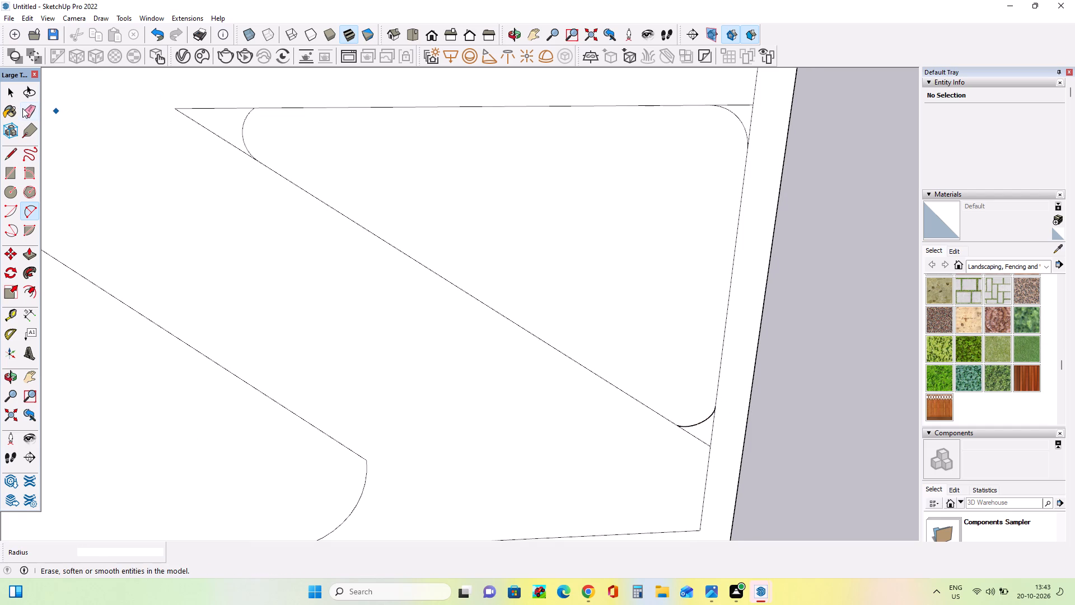
Erase the leftover line ends outside the triangular opening's three rounded corners.
click(22, 108)
drag(693, 444, 719, 428)
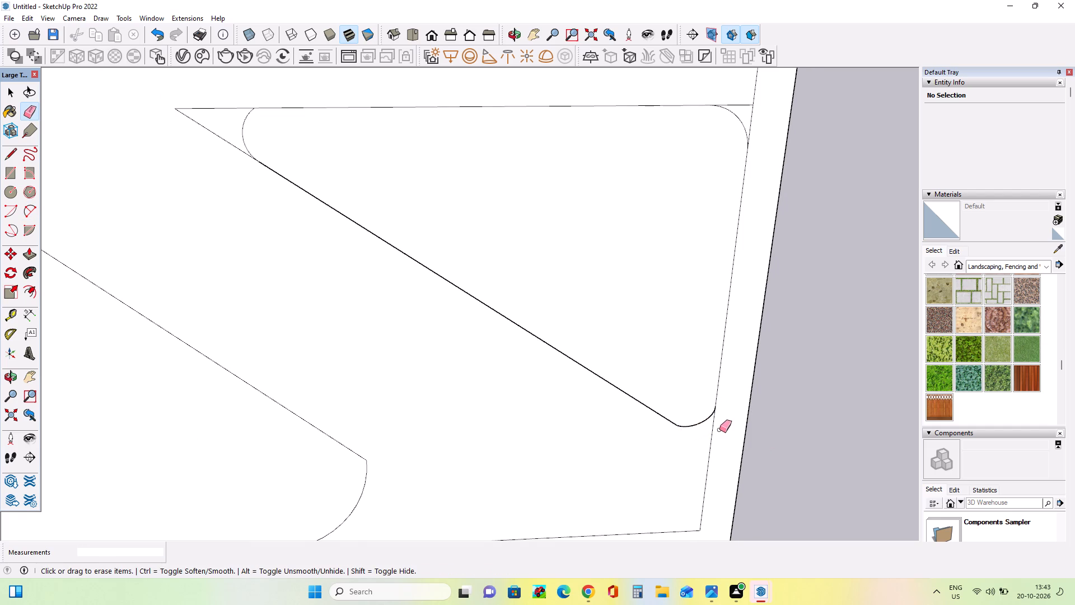
scroll(720, 438, down, 1)
drag(711, 436, 723, 426)
drag(741, 138, 751, 150)
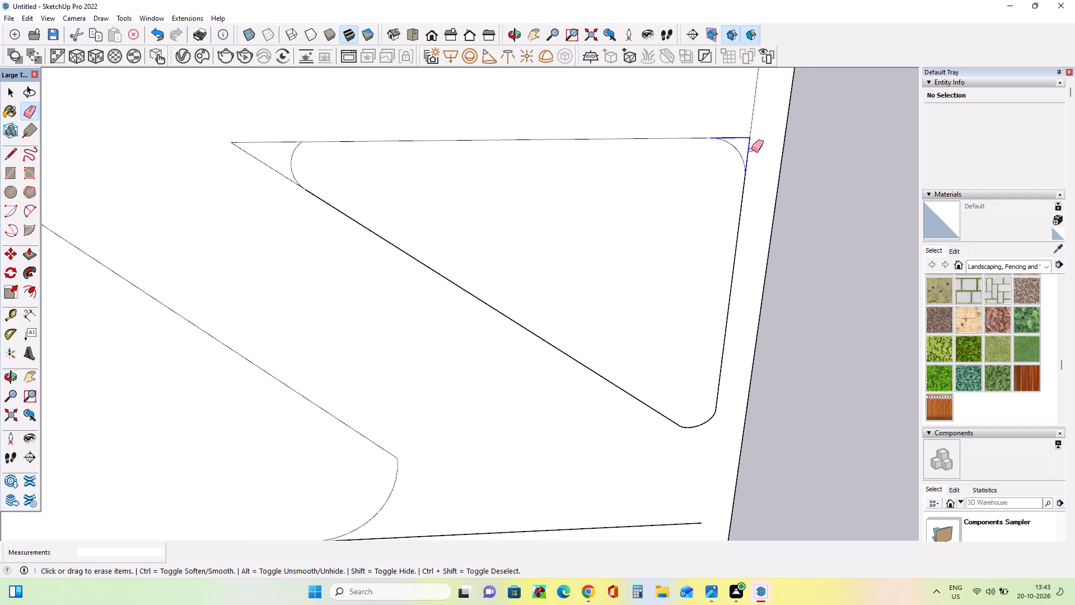
drag(751, 150, 751, 150)
drag(747, 146, 758, 159)
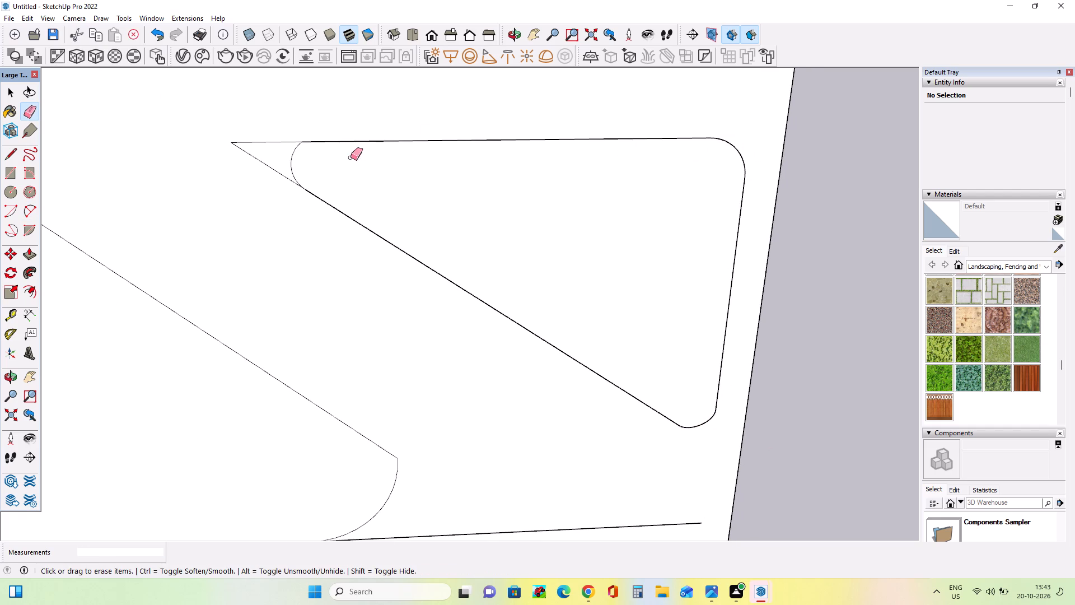
drag(282, 134, 255, 196)
Erase the leftover border line along the bottom of the top storey, beyond the large opening's lower right arc.
scroll(282, 260, down, 6)
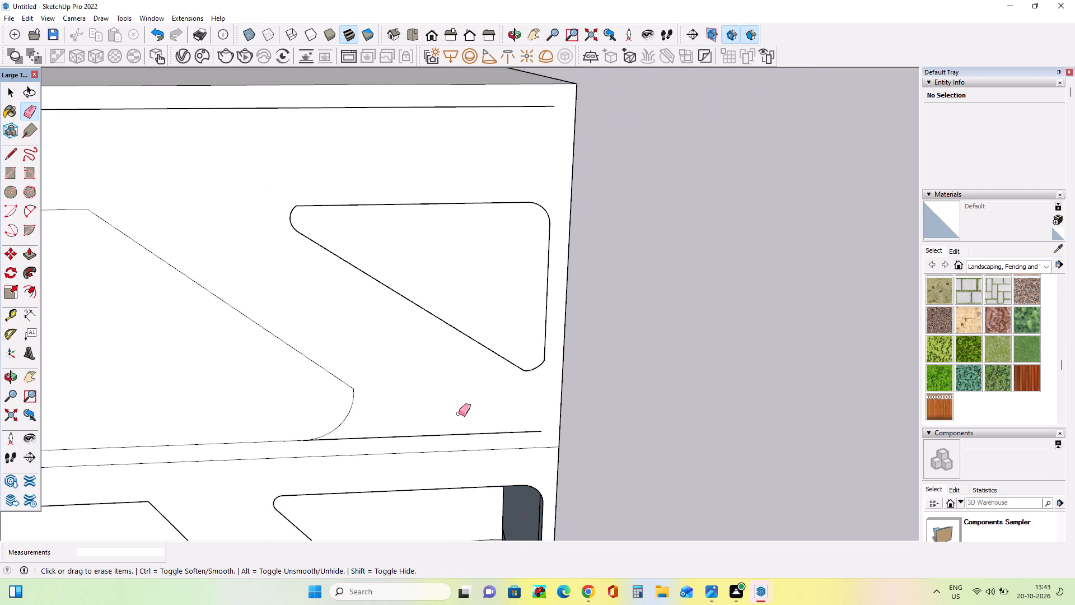
middle_drag(456, 416, 428, 441)
scroll(487, 375, up, 1)
scroll(487, 375, down, 1)
scroll(487, 375, up, 2)
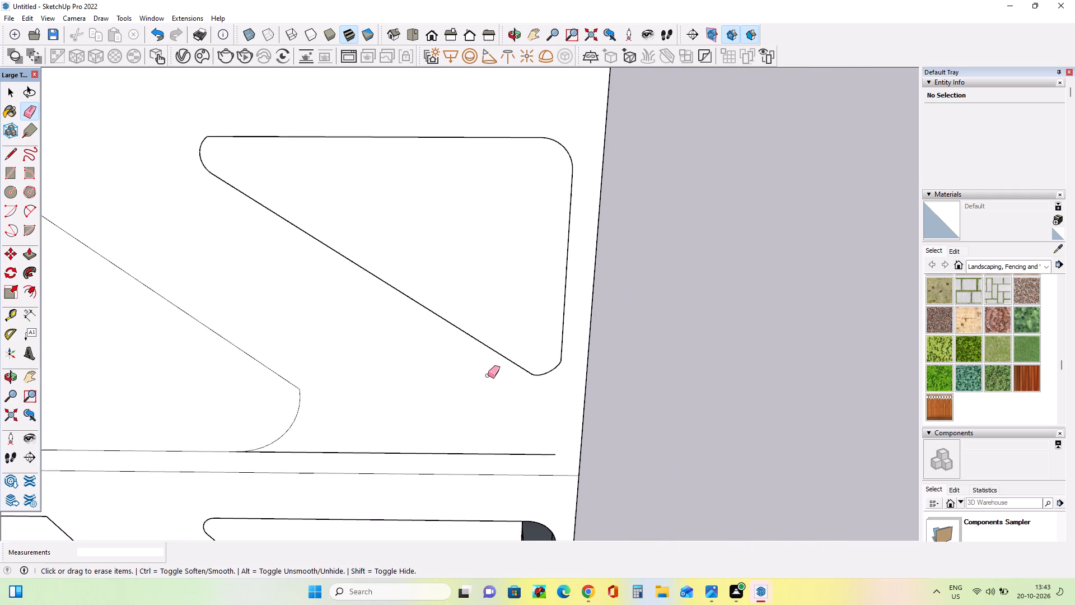
scroll(488, 375, up, 5)
scroll(502, 392, down, 6)
click(25, 253)
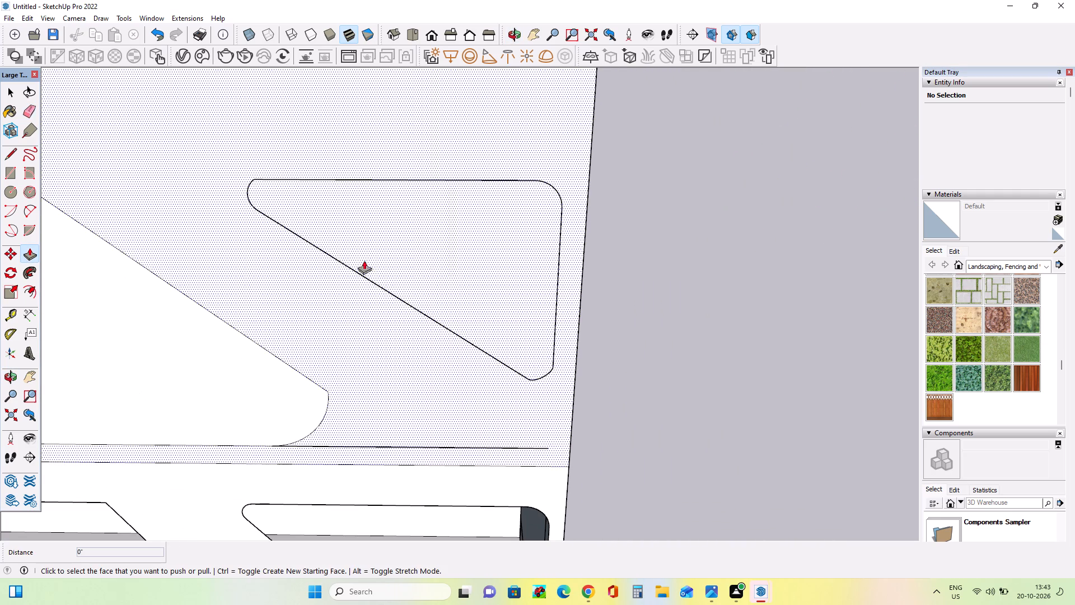
key(Escape)
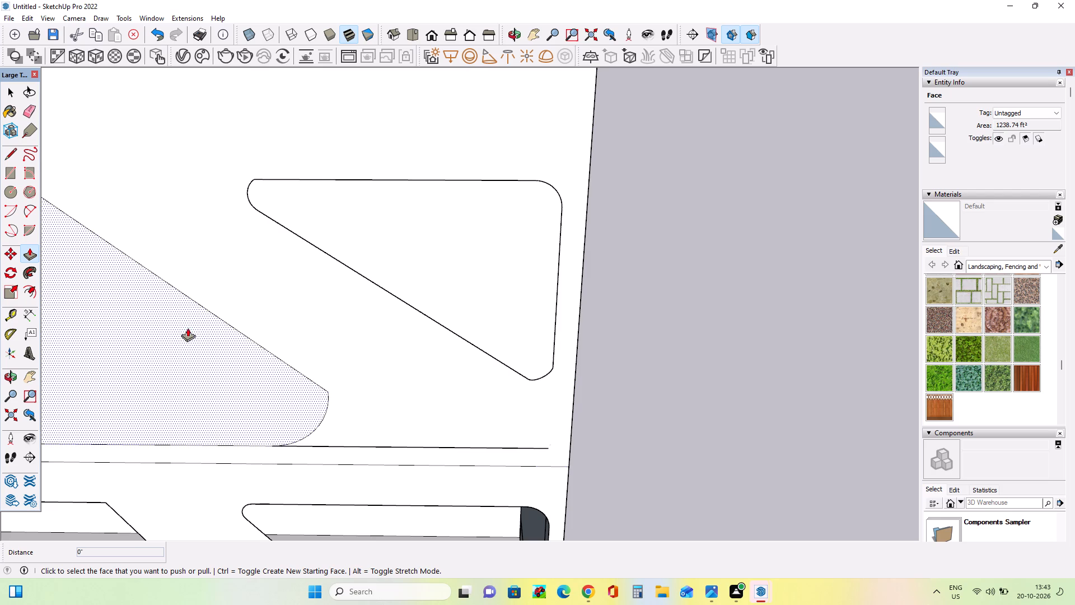
click(28, 105)
click(445, 445)
Erase the large opening's leftover left corner lines and the remaining border lines along the left and top of the front.
scroll(515, 465, down, 3)
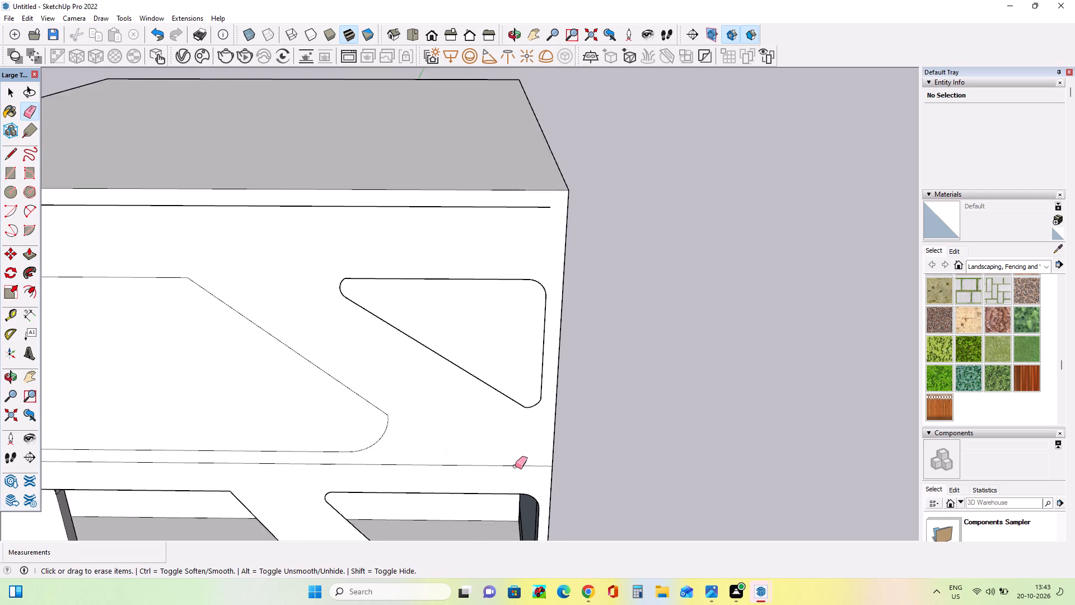
scroll(515, 466, down, 8)
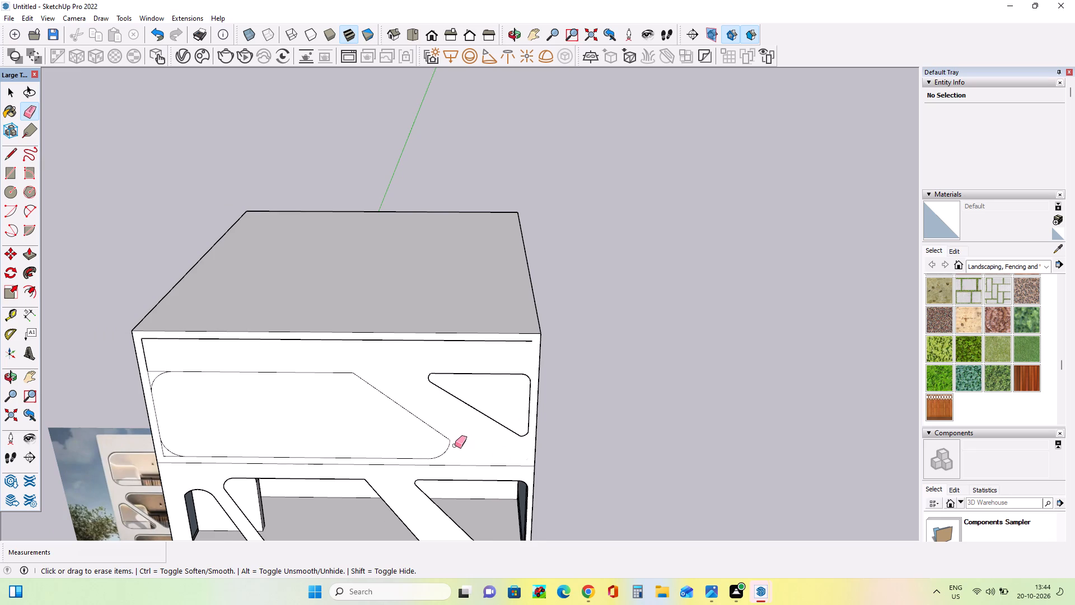
scroll(417, 464, down, 2)
scroll(189, 434, up, 1)
scroll(189, 434, down, 1)
scroll(189, 433, up, 7)
drag(189, 341, 217, 313)
scroll(226, 331, down, 4)
drag(235, 471, 215, 455)
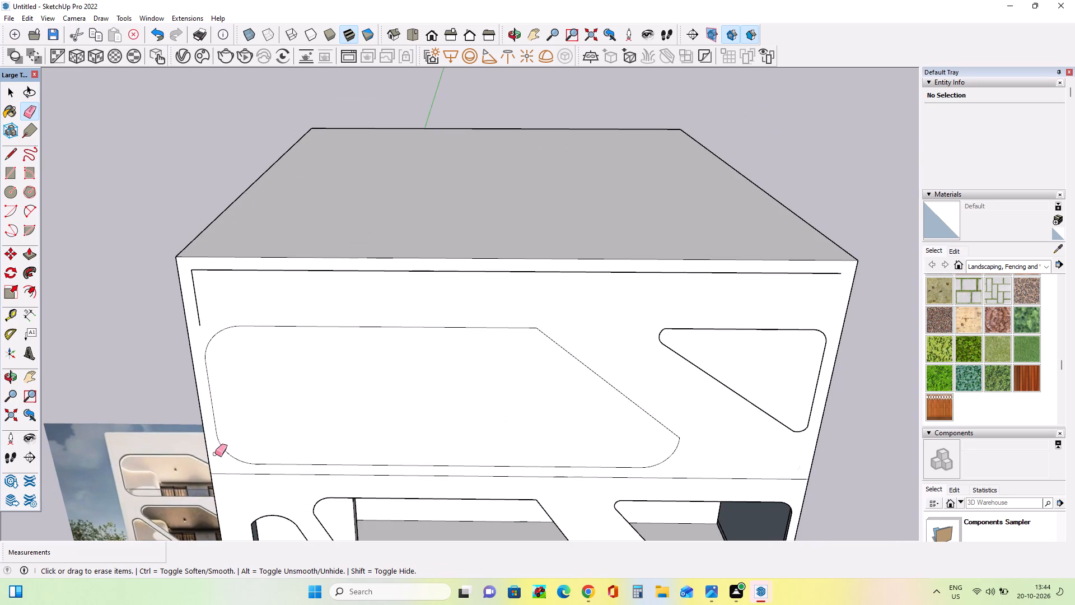
drag(191, 315, 216, 314)
click(290, 273)
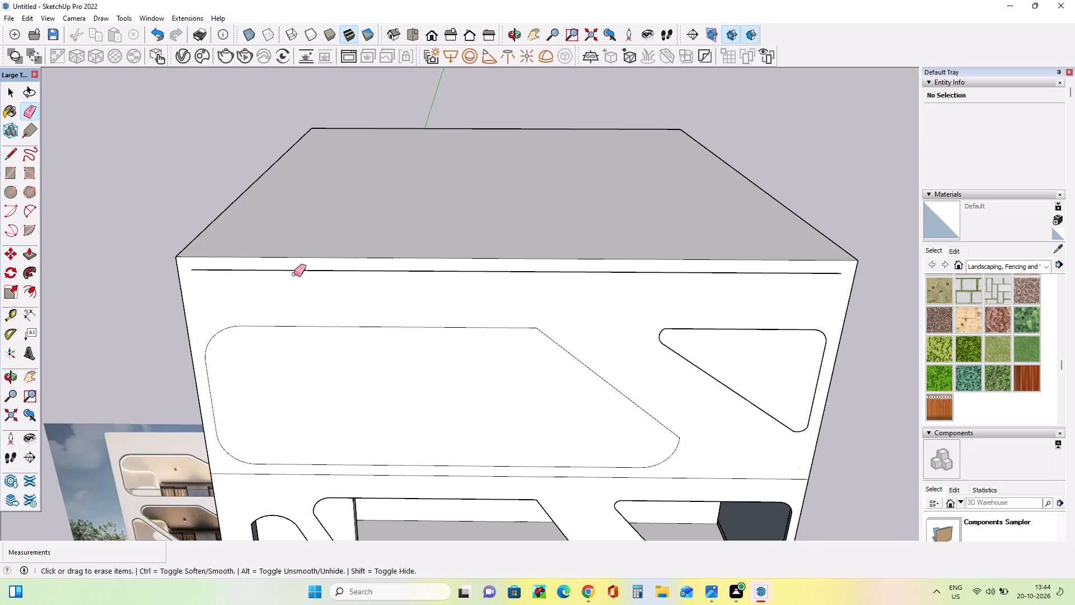
click(313, 271)
Delete the face inside the large rounded top-storey outline to cut the opening through the front wall.
scroll(364, 361, down, 3)
middle_drag(367, 391, 336, 360)
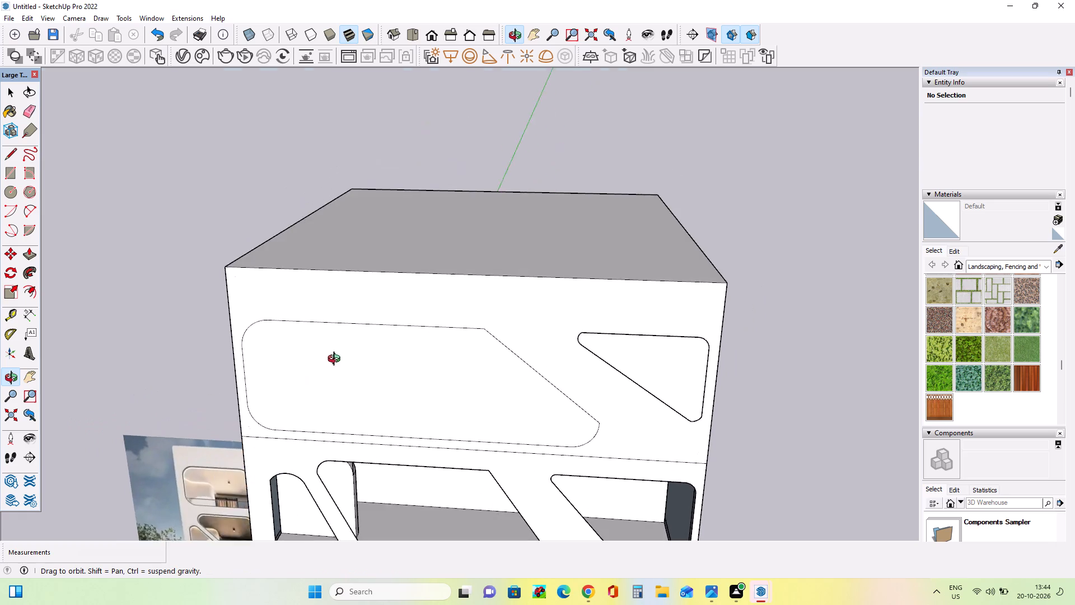
middle_drag(336, 360, 349, 350)
middle_click(350, 351)
scroll(353, 356, down, 3)
middle_drag(385, 394, 384, 405)
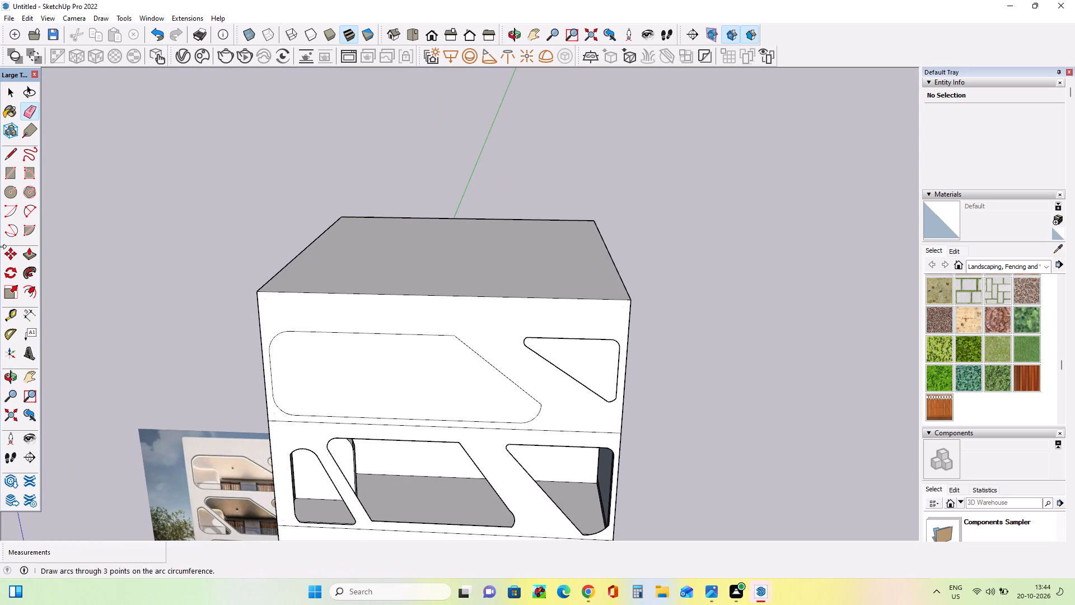
click(17, 89)
click(336, 388)
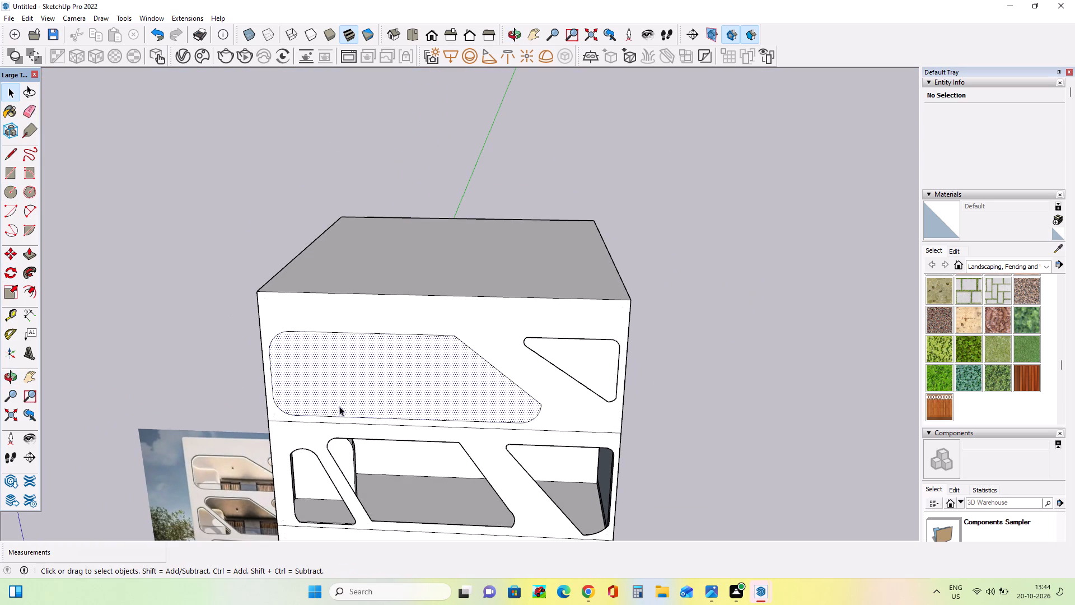
key(Delete)
Examine the interior walls behind the large top-storey opening from several angles.
middle_drag(339, 444, 286, 457)
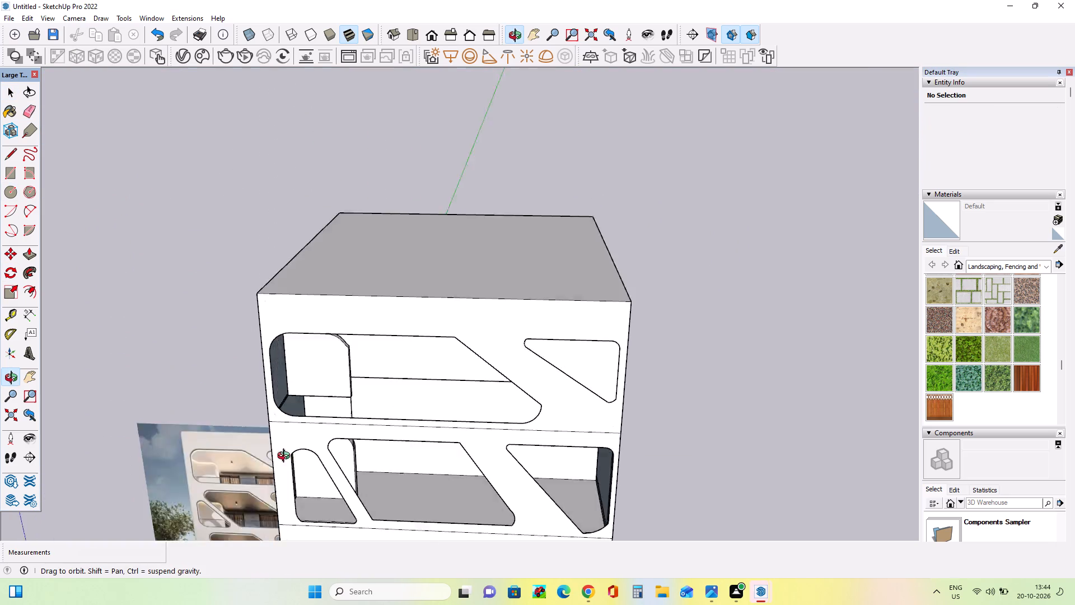
middle_drag(286, 457, 440, 267)
scroll(440, 267, down, 1)
middle_drag(459, 379, 342, 456)
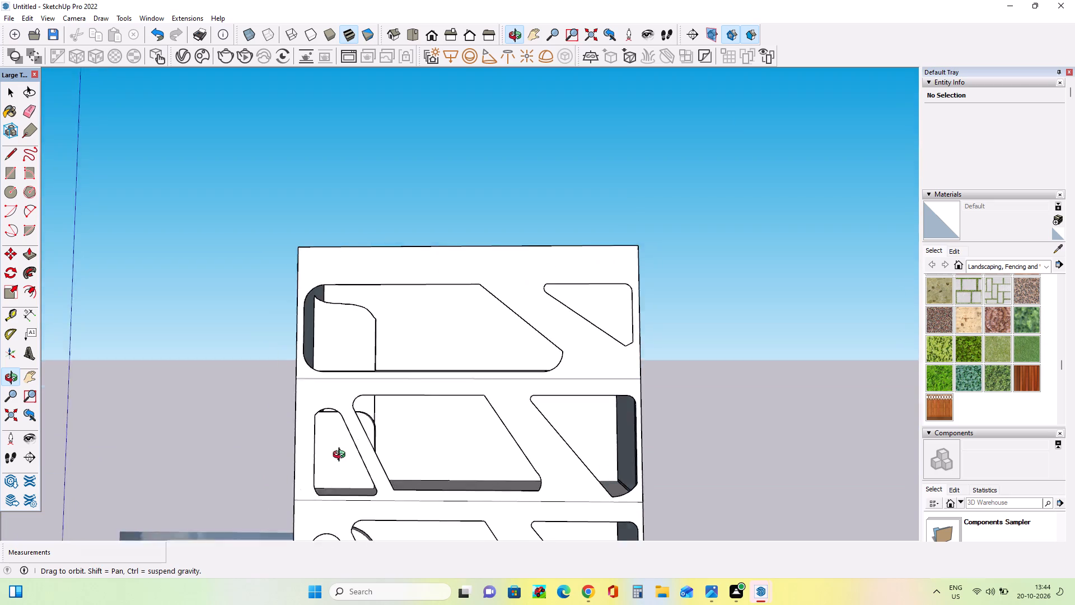
middle_drag(342, 456, 295, 538)
scroll(395, 366, up, 2)
scroll(395, 365, down, 1)
scroll(395, 364, up, 2)
middle_drag(400, 374, 582, 394)
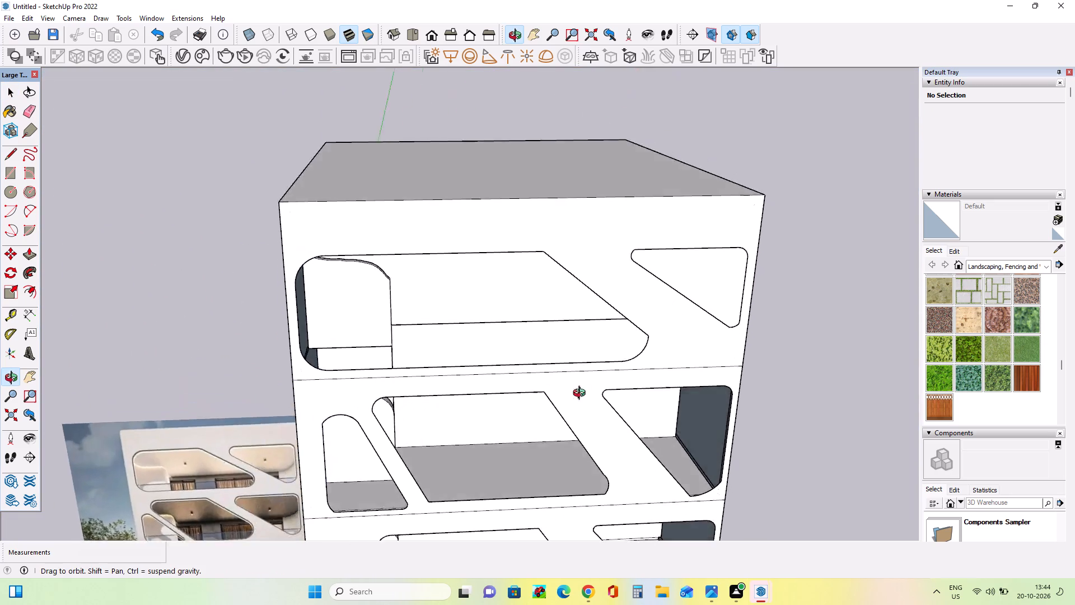
middle_drag(582, 394, 746, 370)
scroll(610, 297, up, 2)
scroll(610, 297, down, 1)
scroll(540, 304, up, 5)
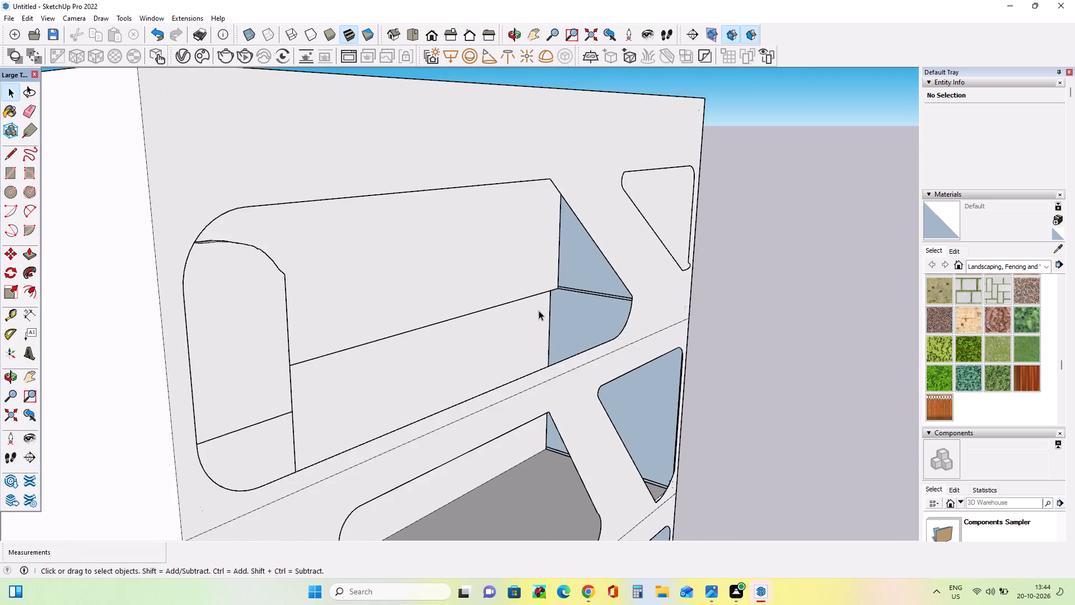
scroll(539, 310, up, 2)
middle_drag(555, 333, 610, 375)
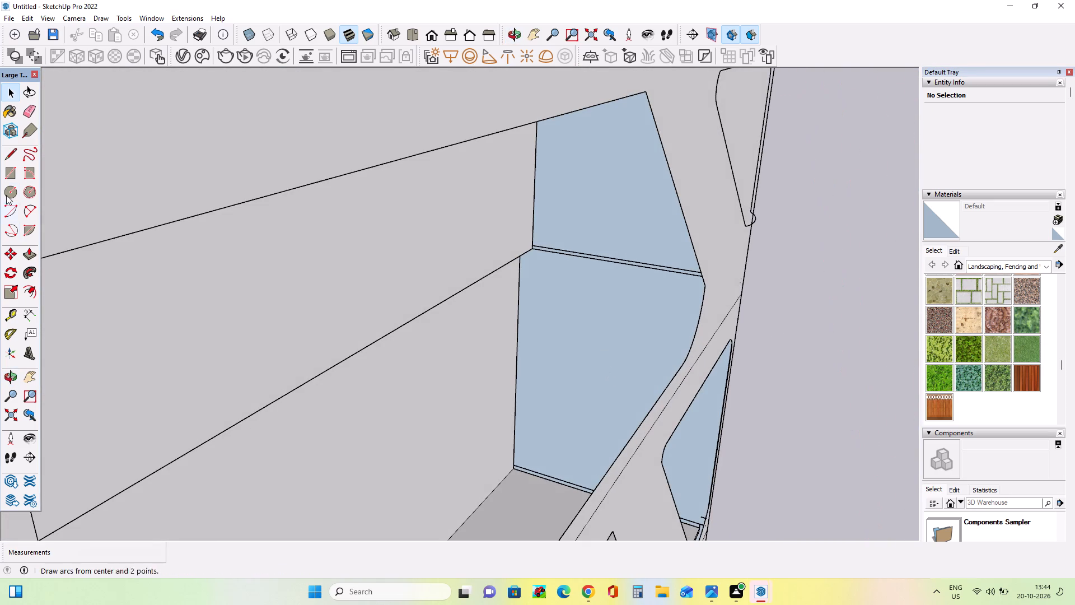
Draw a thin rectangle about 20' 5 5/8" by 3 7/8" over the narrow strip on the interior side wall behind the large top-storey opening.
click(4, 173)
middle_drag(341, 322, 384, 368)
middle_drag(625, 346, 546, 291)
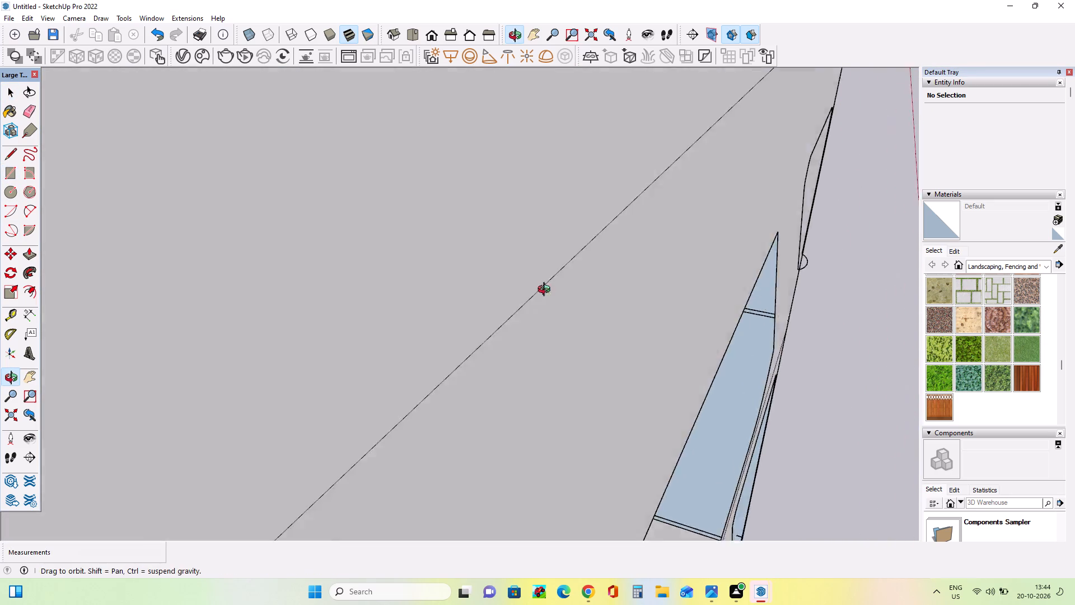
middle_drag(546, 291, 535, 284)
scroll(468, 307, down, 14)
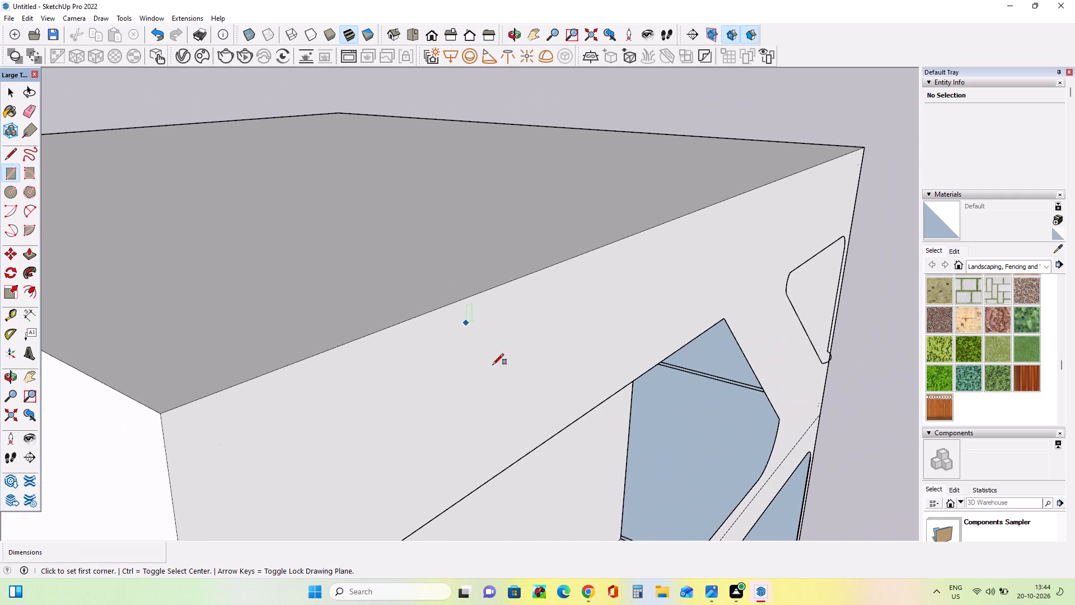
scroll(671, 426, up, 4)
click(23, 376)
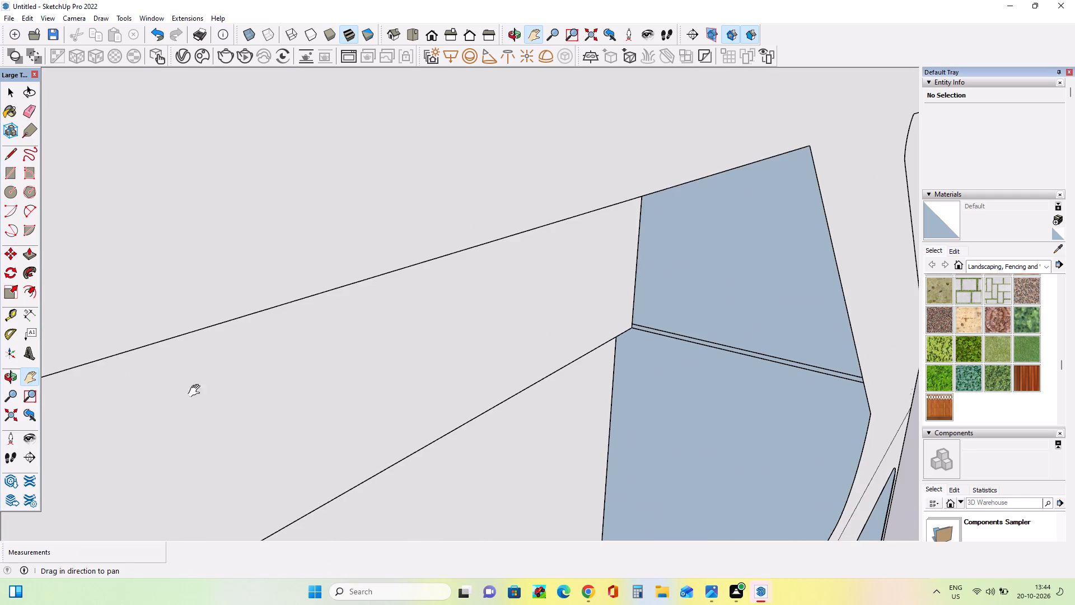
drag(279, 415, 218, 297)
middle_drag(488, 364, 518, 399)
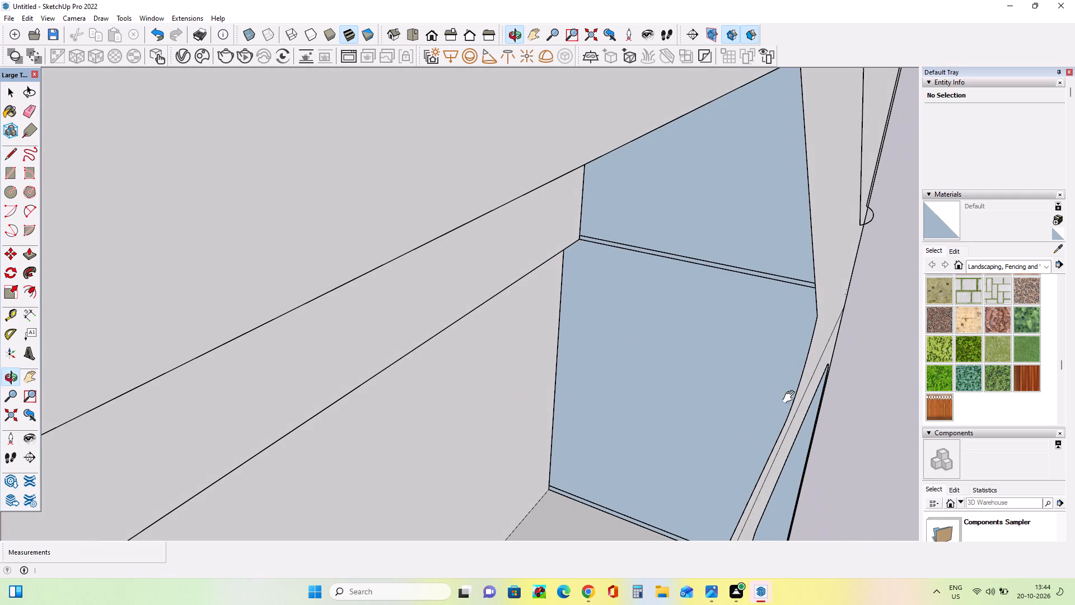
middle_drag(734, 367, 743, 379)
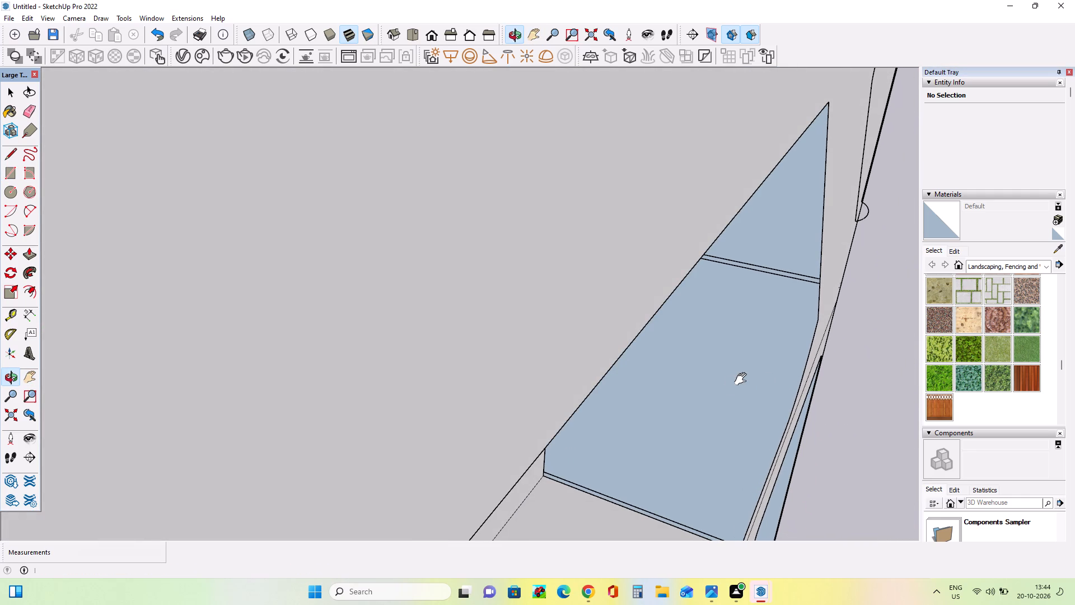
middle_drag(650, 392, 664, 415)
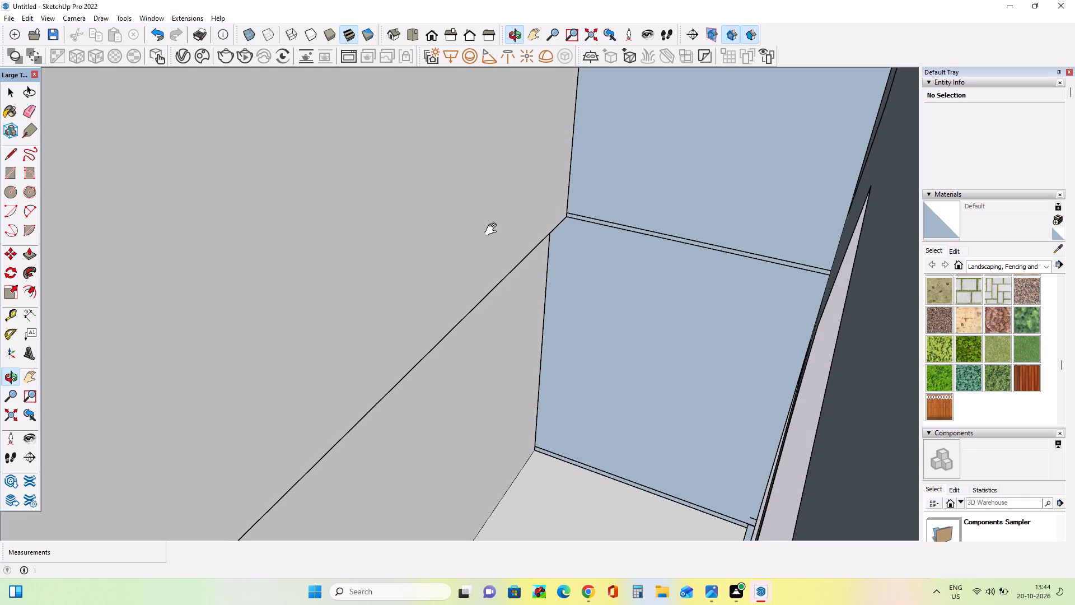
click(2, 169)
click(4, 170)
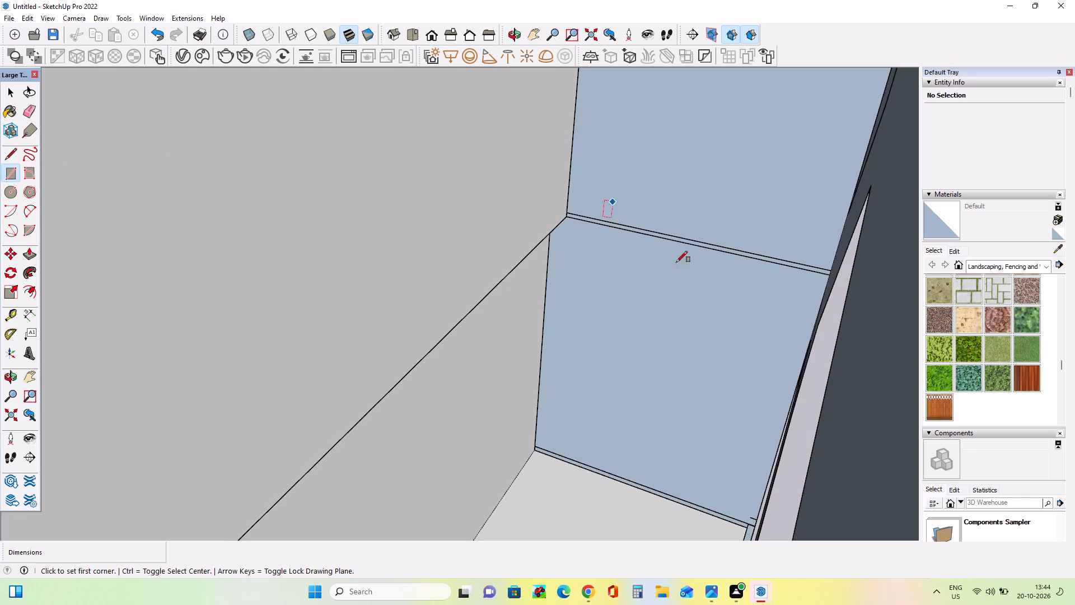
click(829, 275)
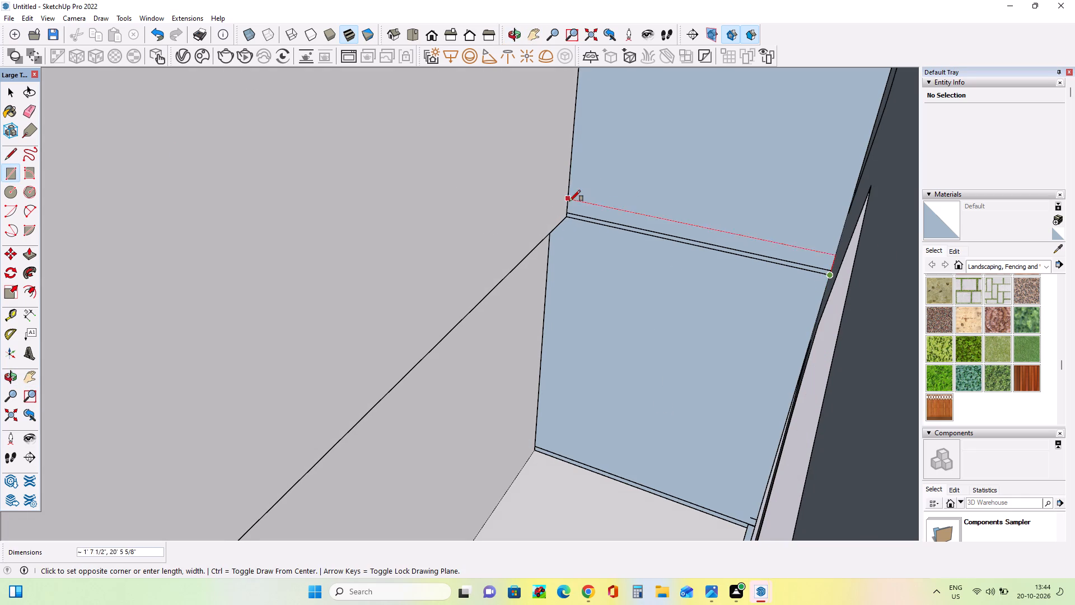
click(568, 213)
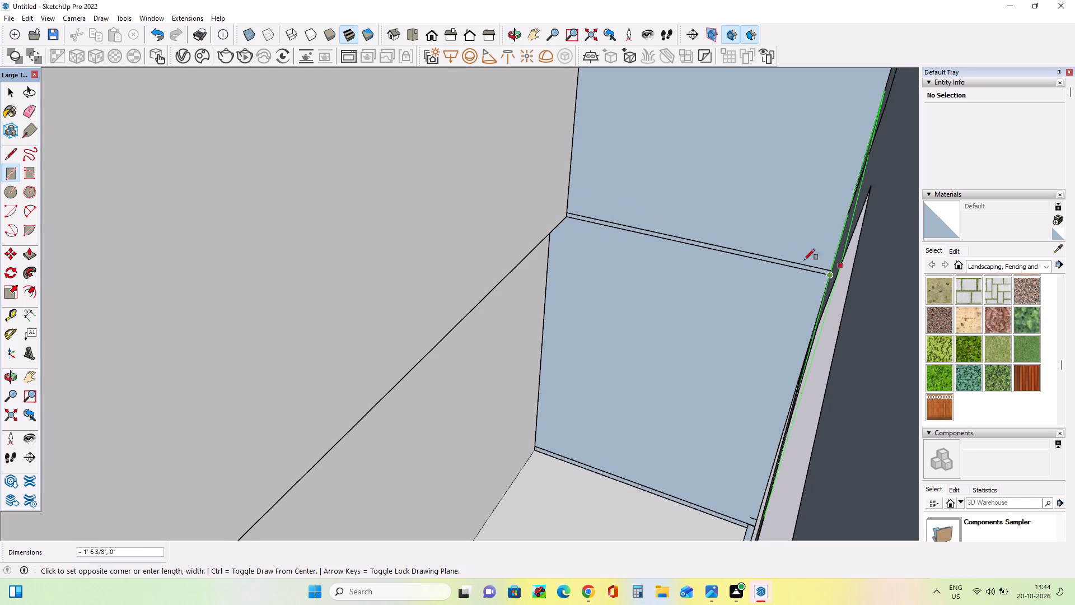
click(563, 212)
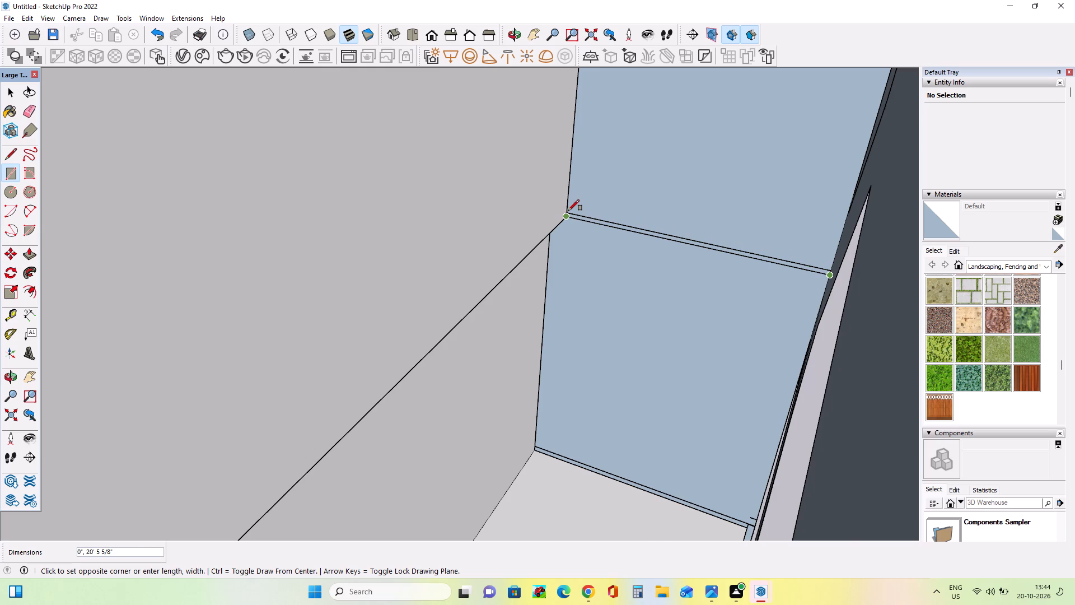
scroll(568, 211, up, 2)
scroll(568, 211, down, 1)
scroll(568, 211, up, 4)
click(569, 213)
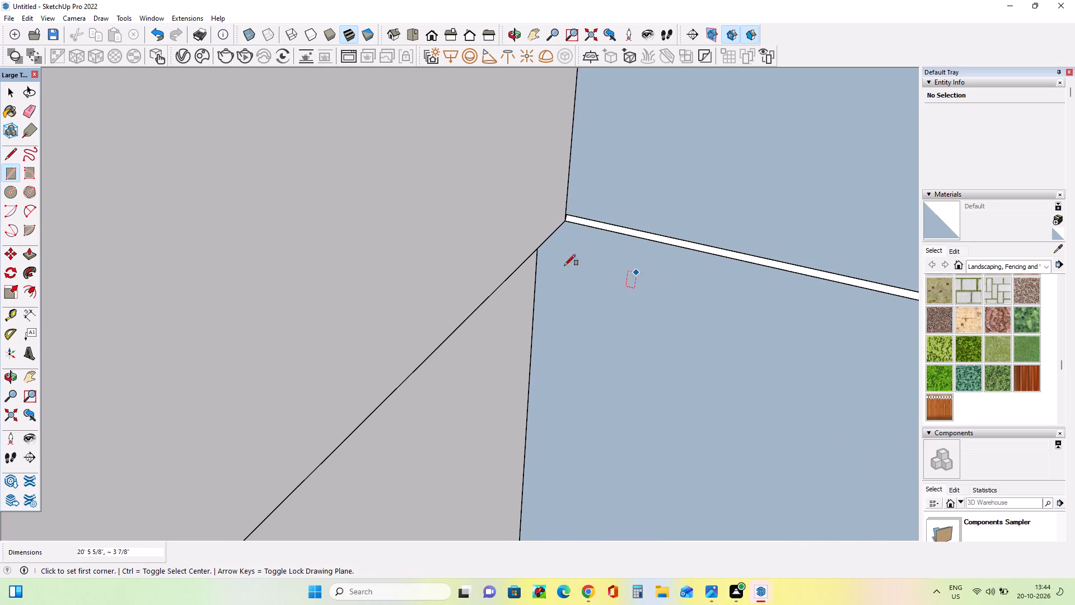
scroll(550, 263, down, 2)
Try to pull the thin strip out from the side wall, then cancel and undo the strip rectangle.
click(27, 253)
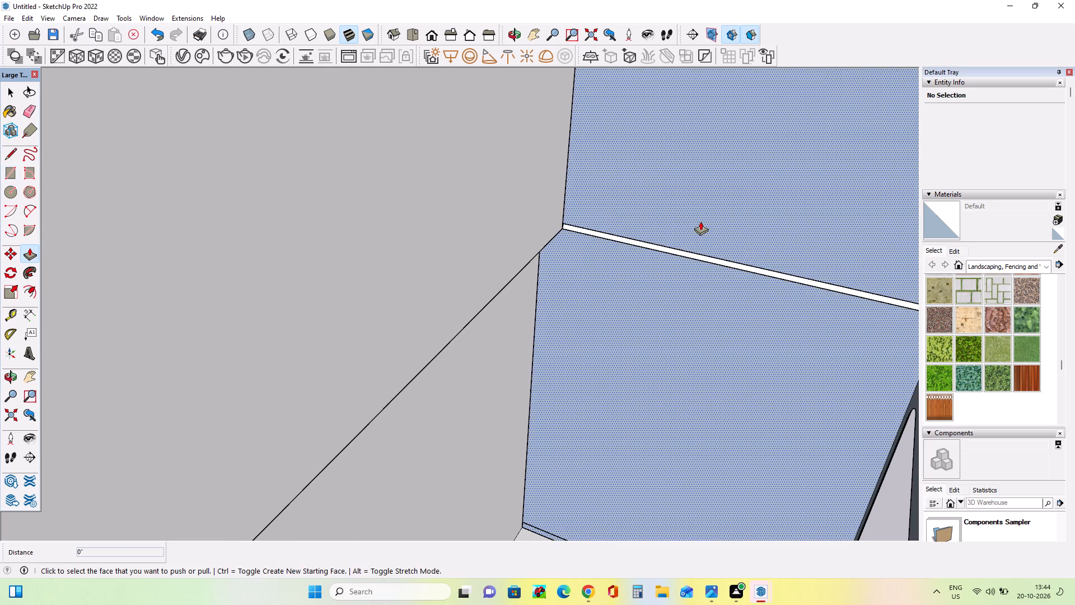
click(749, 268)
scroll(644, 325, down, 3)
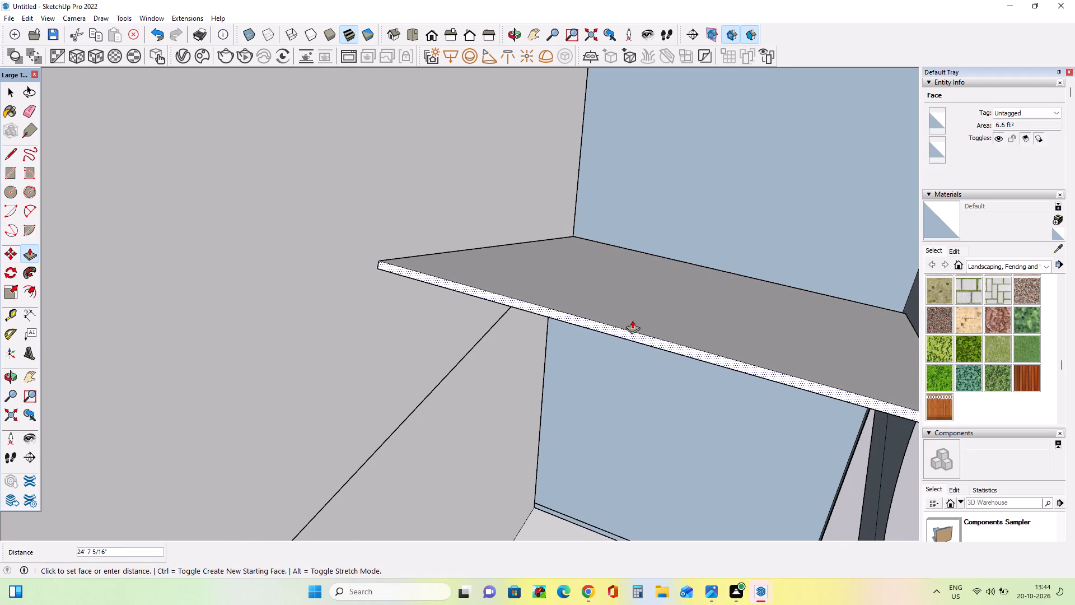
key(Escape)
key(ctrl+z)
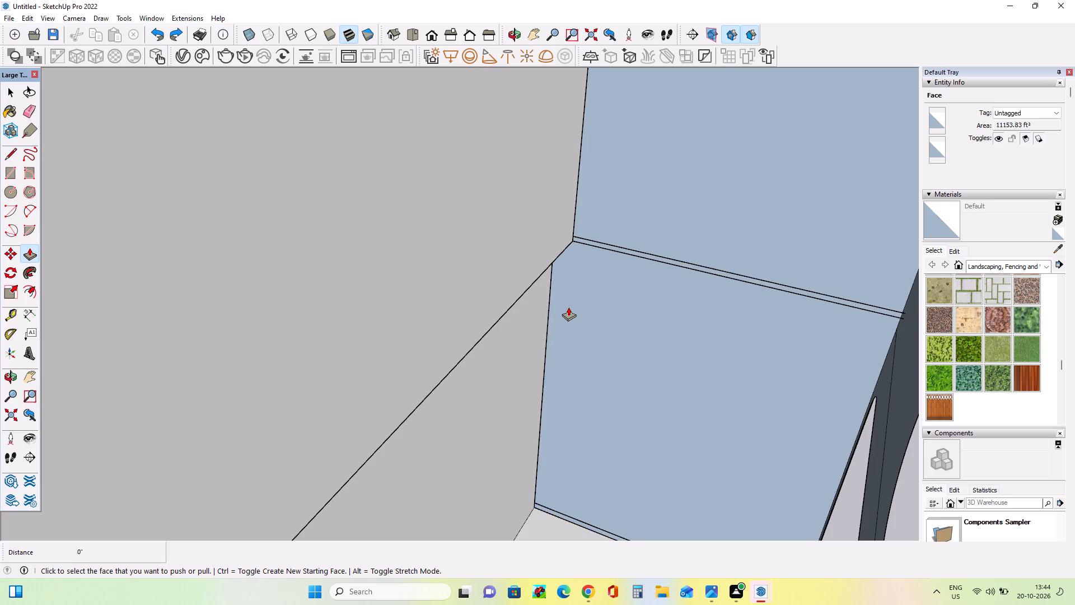
Redraw the thin rectangle on the interior side wall, about 20' 5 5/8" by 3 5/8", between the two slab lines.
middle_drag(678, 245, 684, 264)
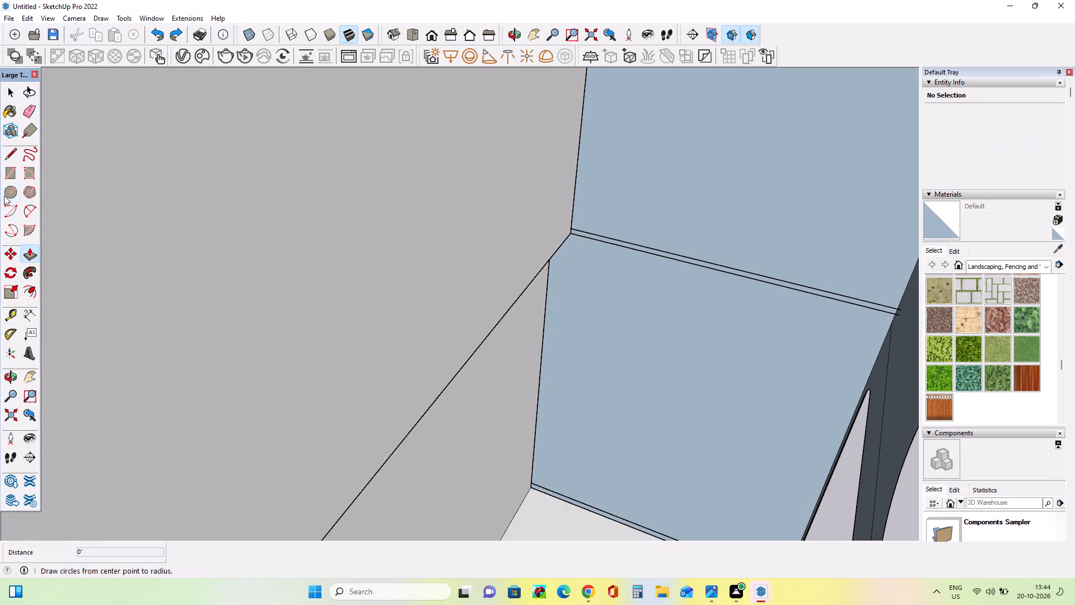
click(8, 174)
click(570, 235)
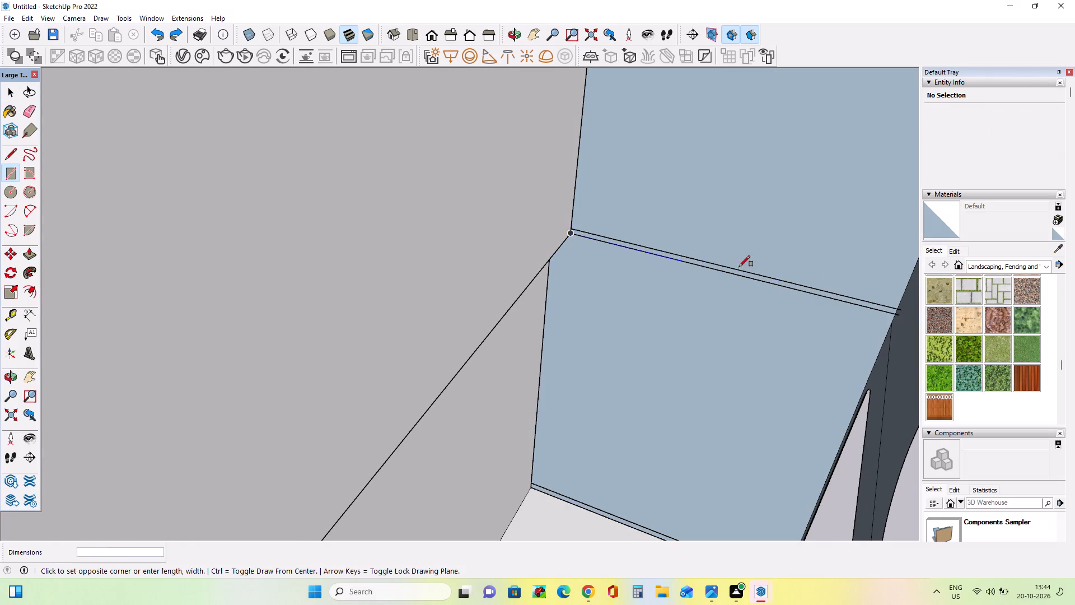
click(898, 311)
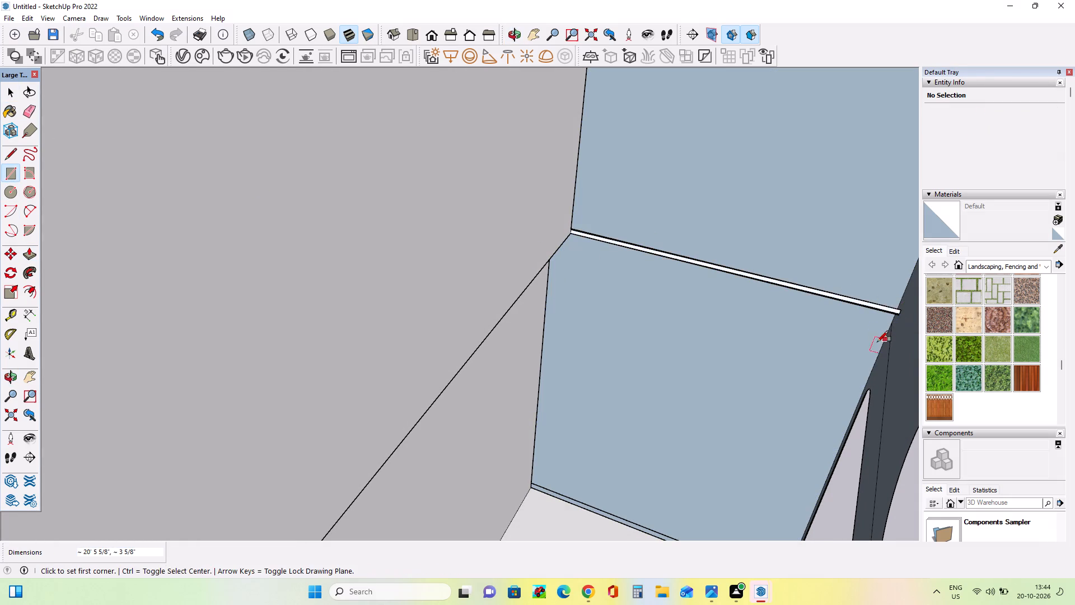
Extrude the thin strip about 72' 3 1/16" across the building to the opposite side wall as the top-storey floor slab.
middle_drag(858, 351, 824, 362)
click(26, 258)
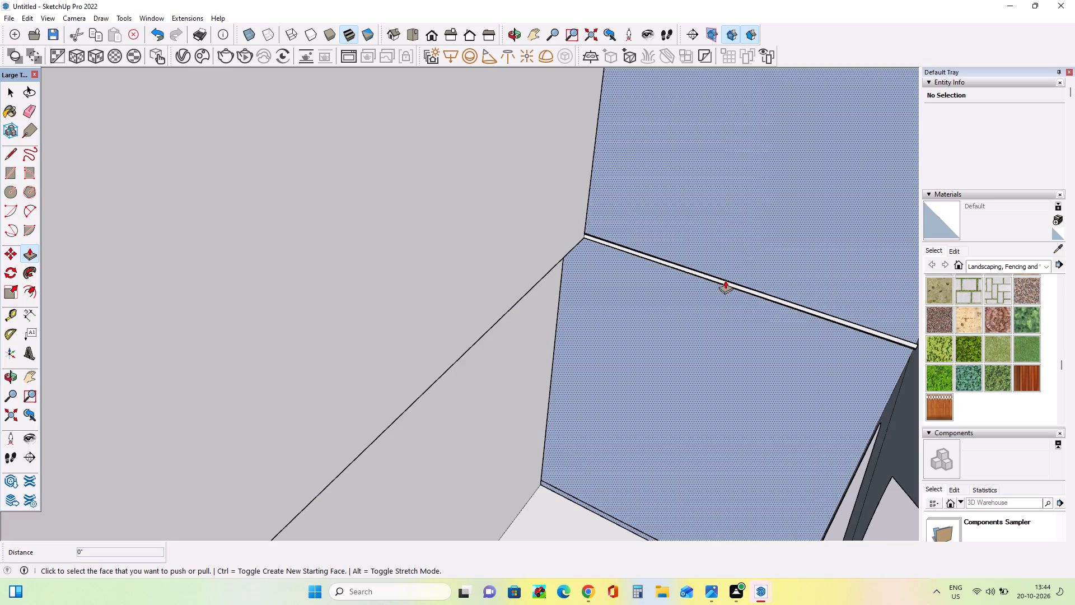
click(725, 282)
scroll(633, 332, down, 3)
scroll(628, 338, up, 1)
scroll(628, 338, down, 12)
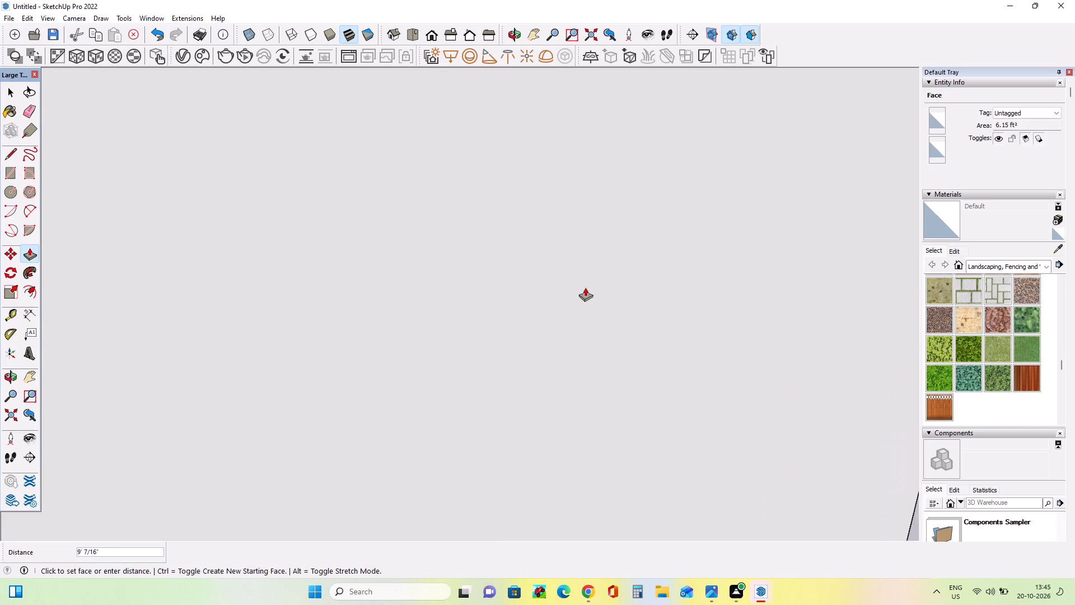
scroll(585, 287, down, 20)
scroll(585, 287, down, 6)
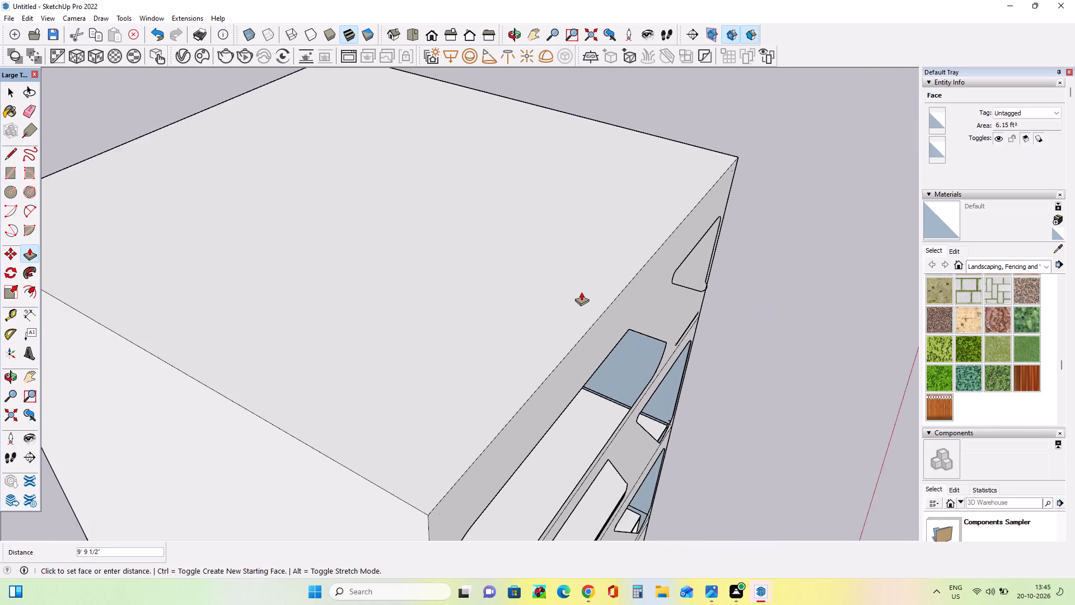
scroll(581, 292, down, 6)
middle_drag(573, 345, 416, 320)
middle_drag(426, 325, 488, 335)
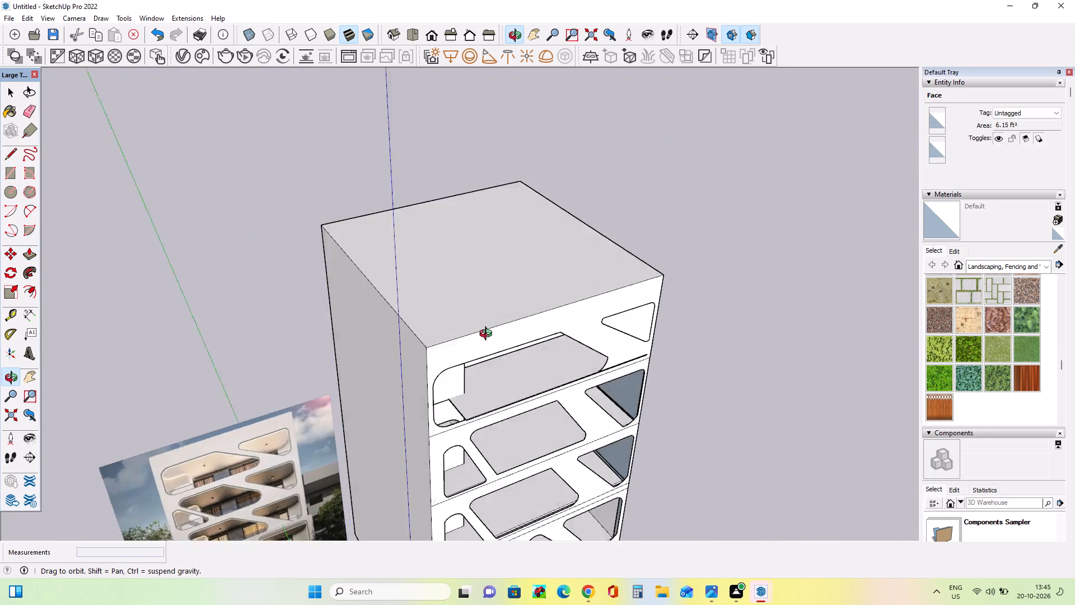
middle_drag(488, 335, 177, 327)
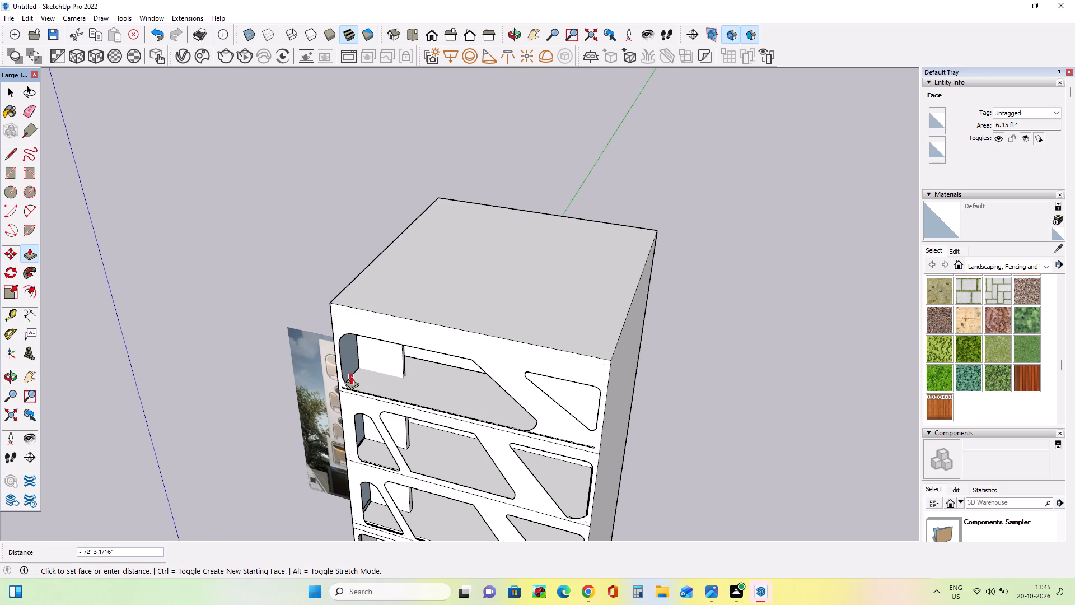
click(351, 376)
Erase the bulging arc at the bottom corner of the triangular outline on the top-storey front.
middle_drag(481, 432, 803, 290)
scroll(599, 361, up, 3)
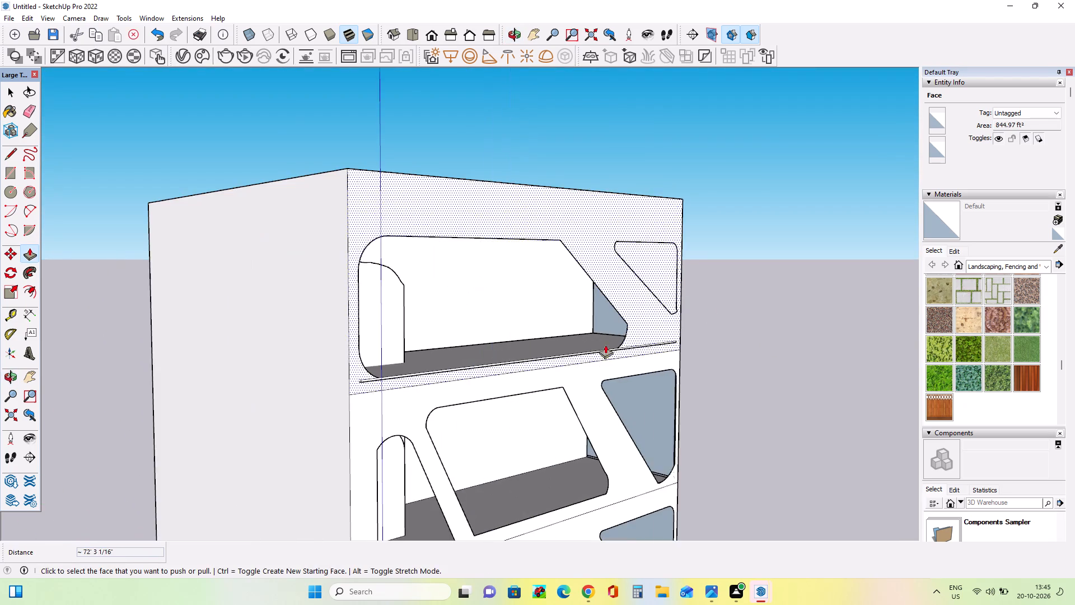
scroll(605, 345, up, 5)
middle_drag(658, 311, 733, 315)
scroll(645, 302, up, 11)
middle_drag(634, 302, 644, 323)
click(6, 89)
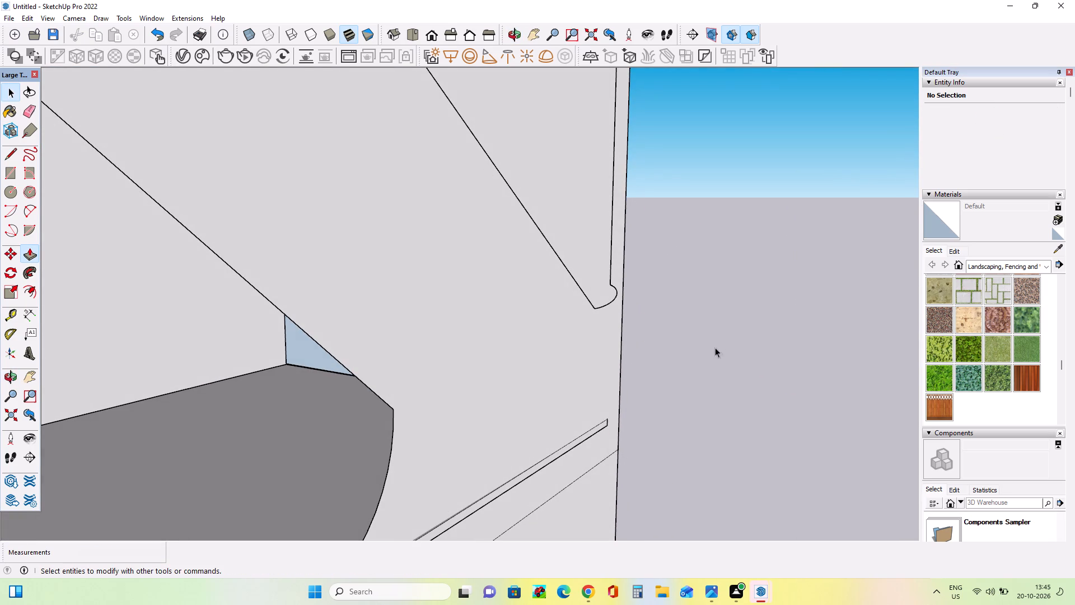
click(27, 115)
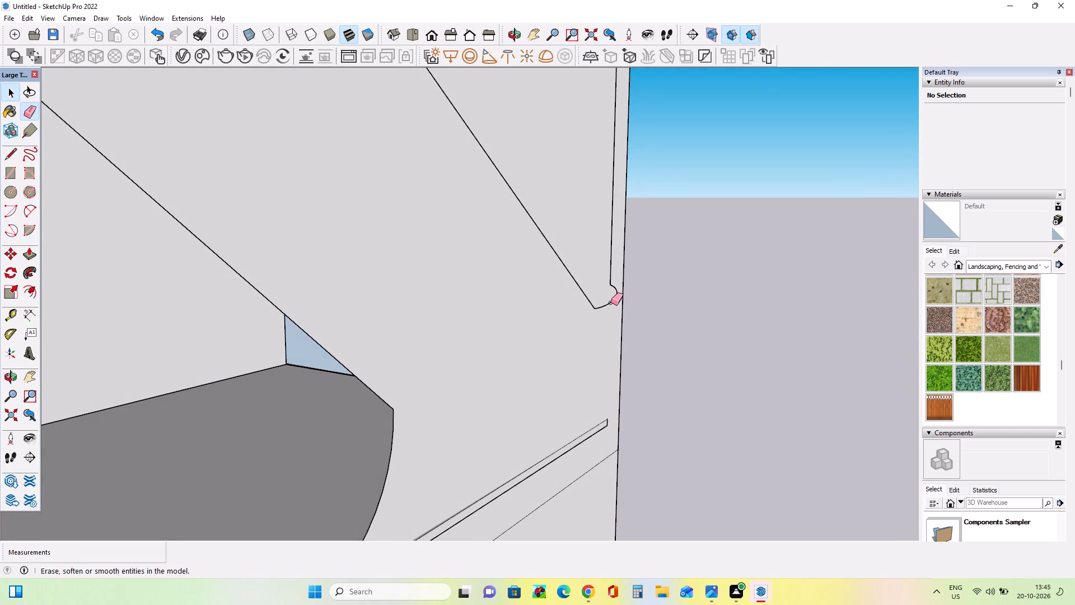
click(611, 302)
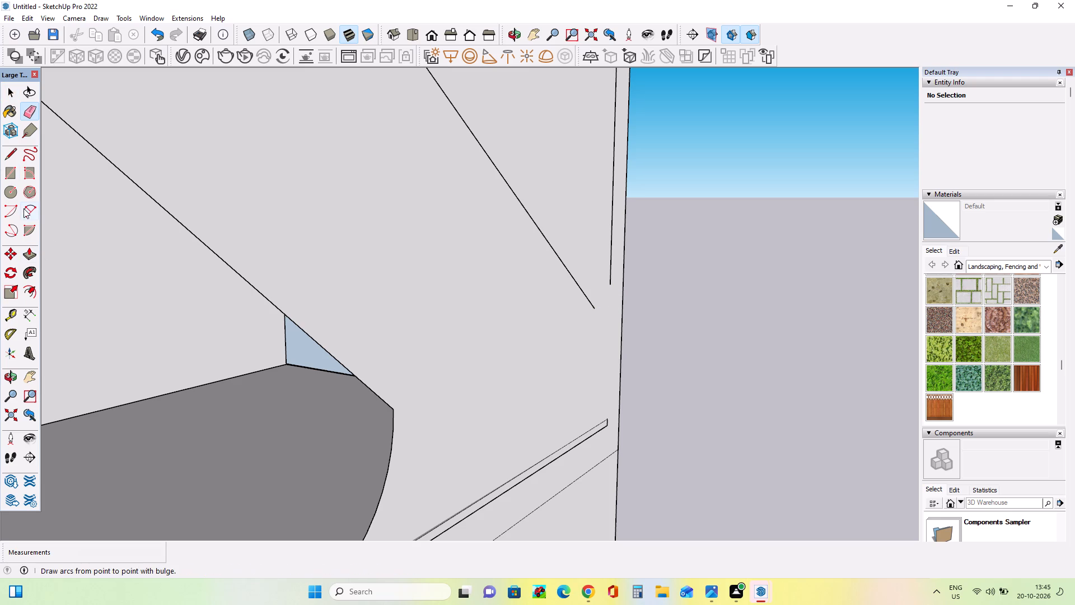
Draw a rounded arc of about 11" radius joining the two open ends at the triangular outline's bottom corner.
drag(24, 207, 35, 208)
click(593, 308)
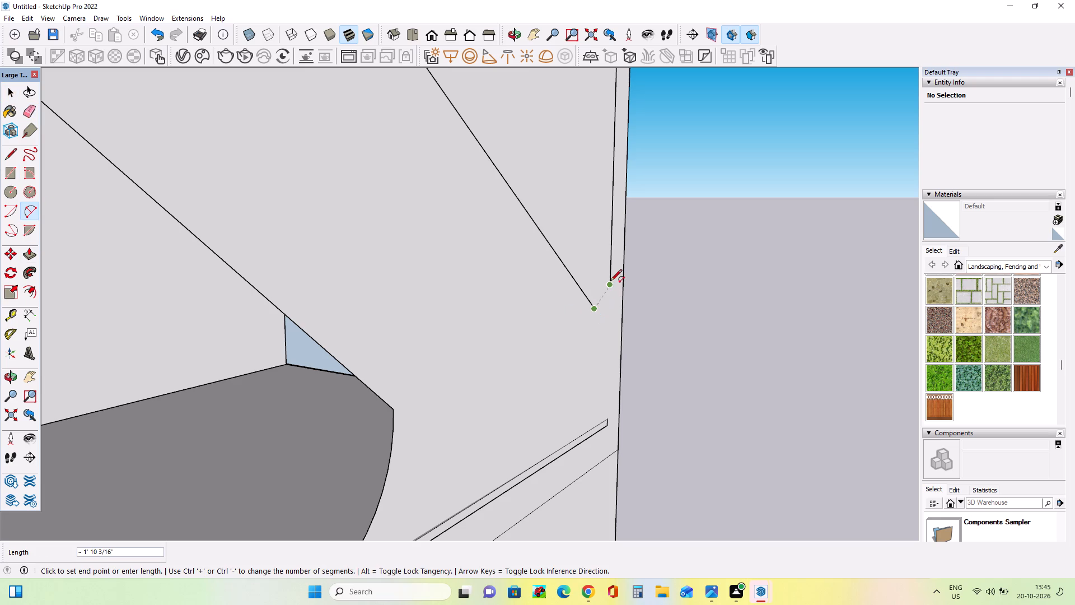
click(610, 282)
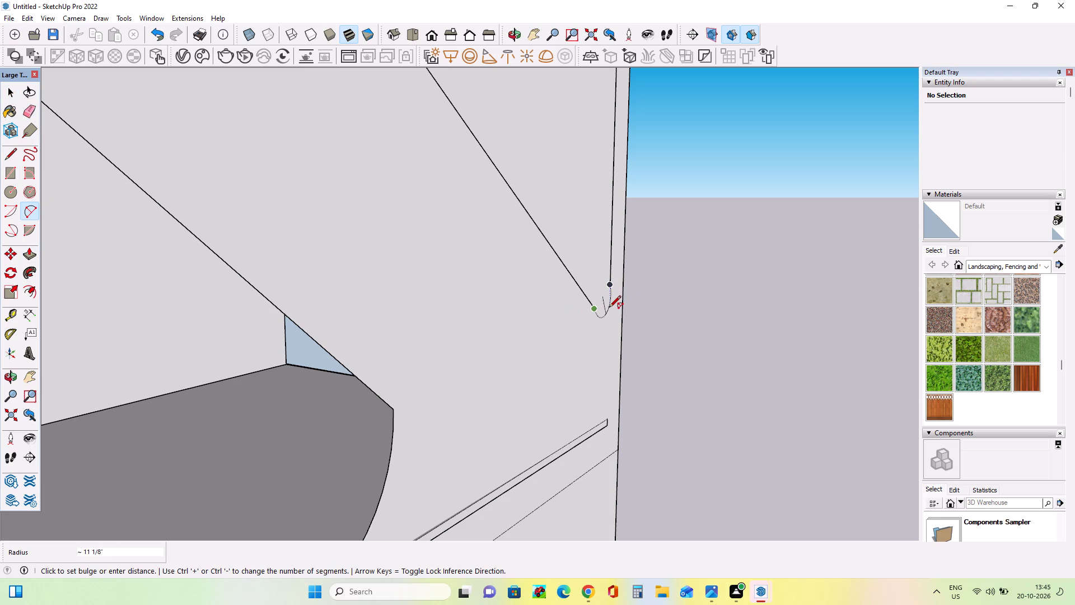
scroll(609, 308, up, 9)
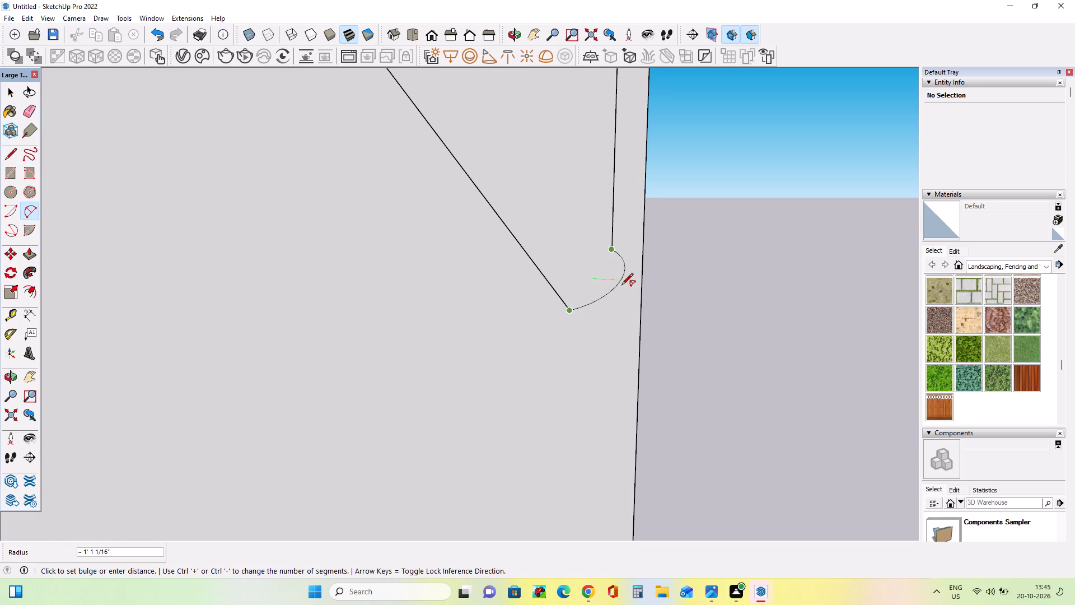
middle_drag(606, 275, 431, 331)
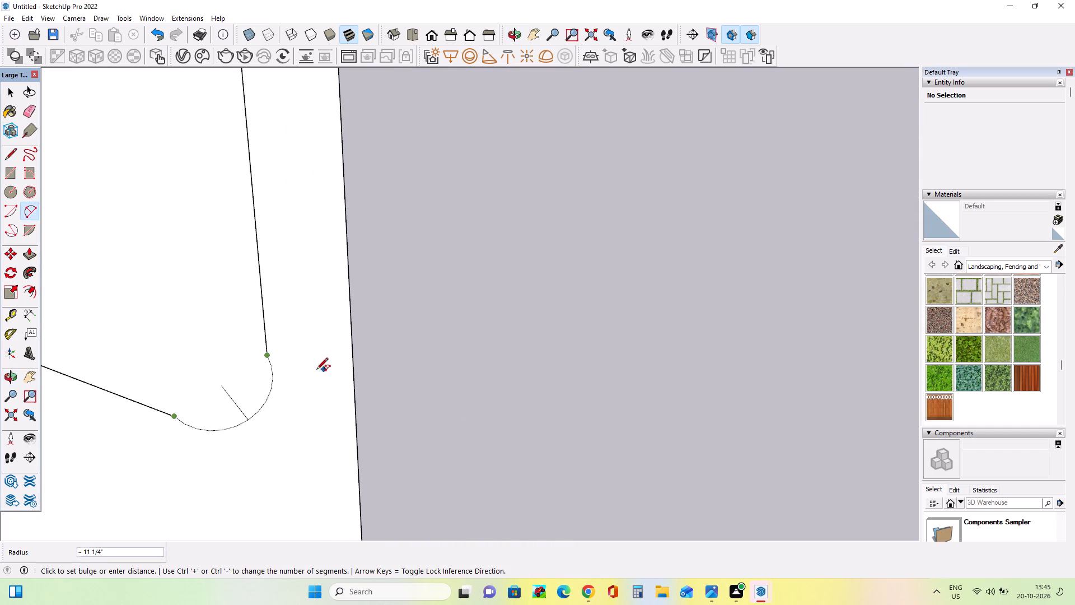
click(270, 380)
Push the front edge of the top-storey floor slab back about 7 13/16" behind the facade.
scroll(526, 376, down, 12)
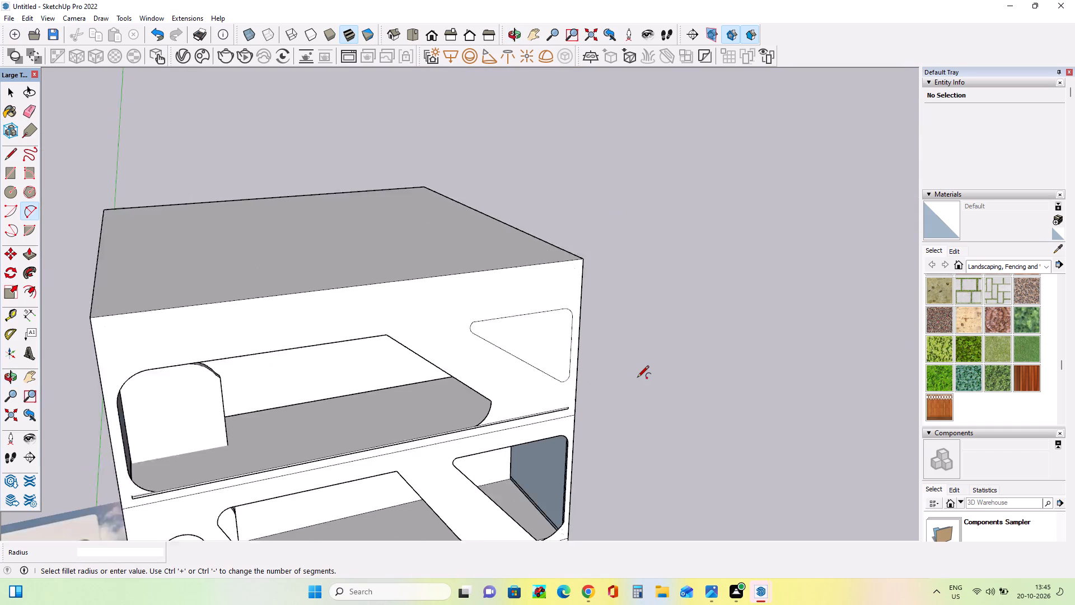
middle_drag(608, 389, 456, 362)
scroll(496, 439, up, 6)
middle_drag(506, 461, 512, 493)
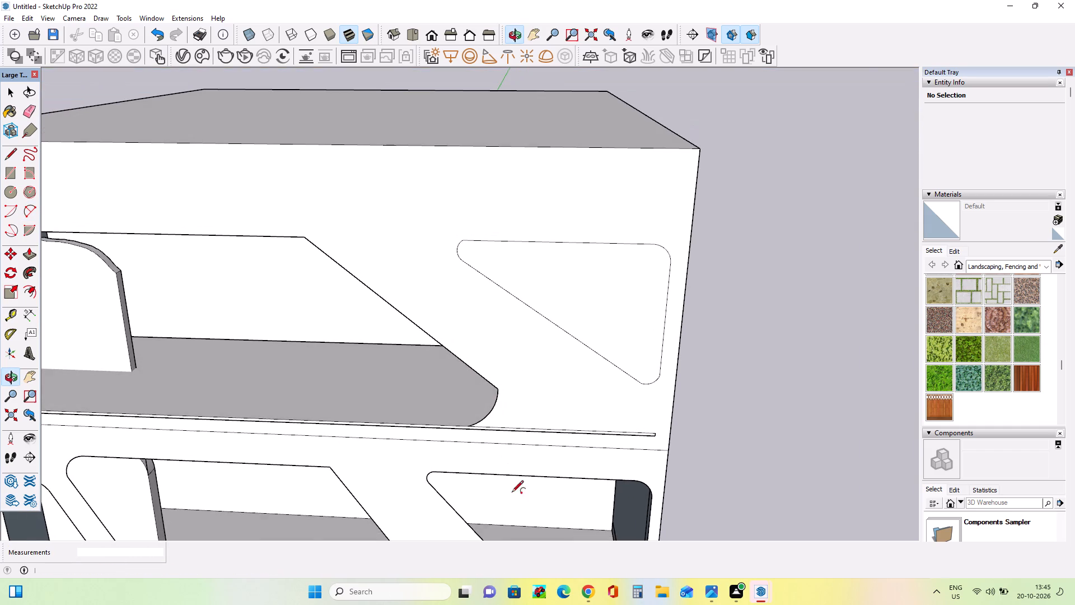
scroll(321, 412, up, 4)
middle_drag(406, 416, 698, 460)
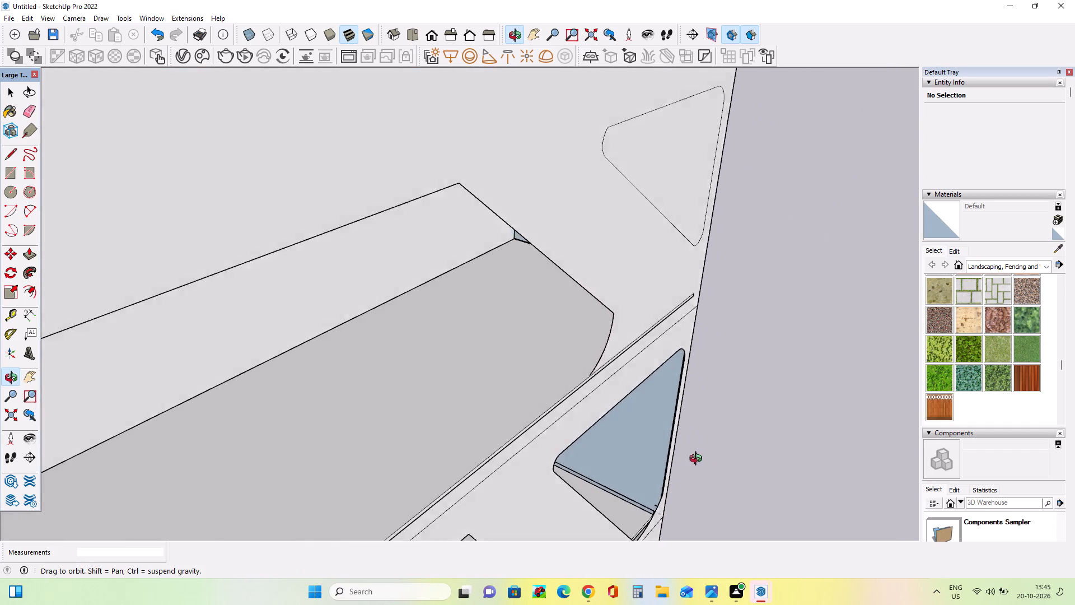
middle_drag(698, 460, 334, 397)
scroll(368, 400, down, 3)
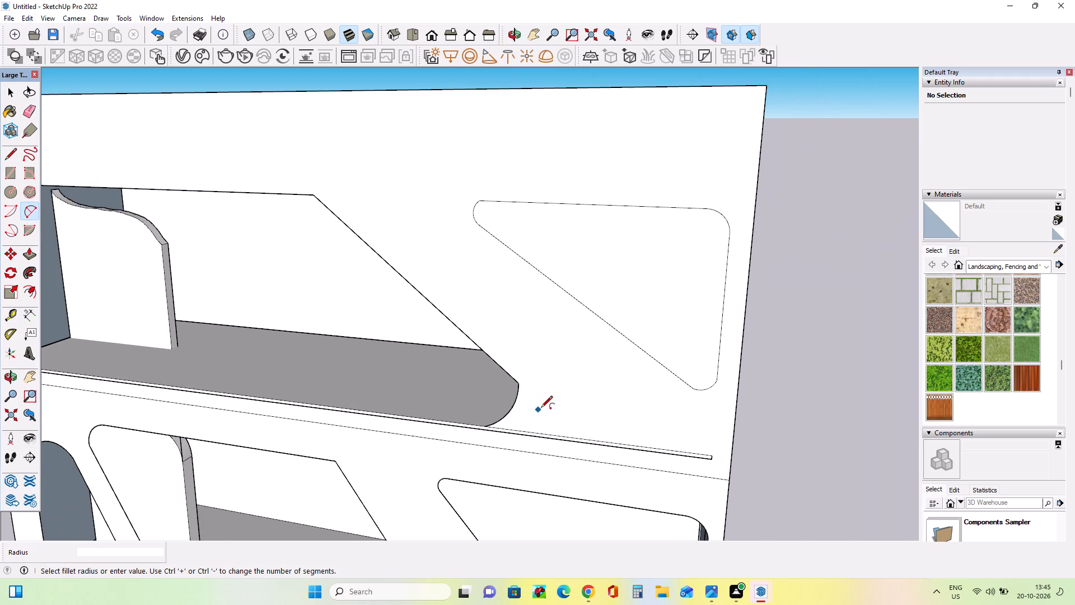
click(29, 255)
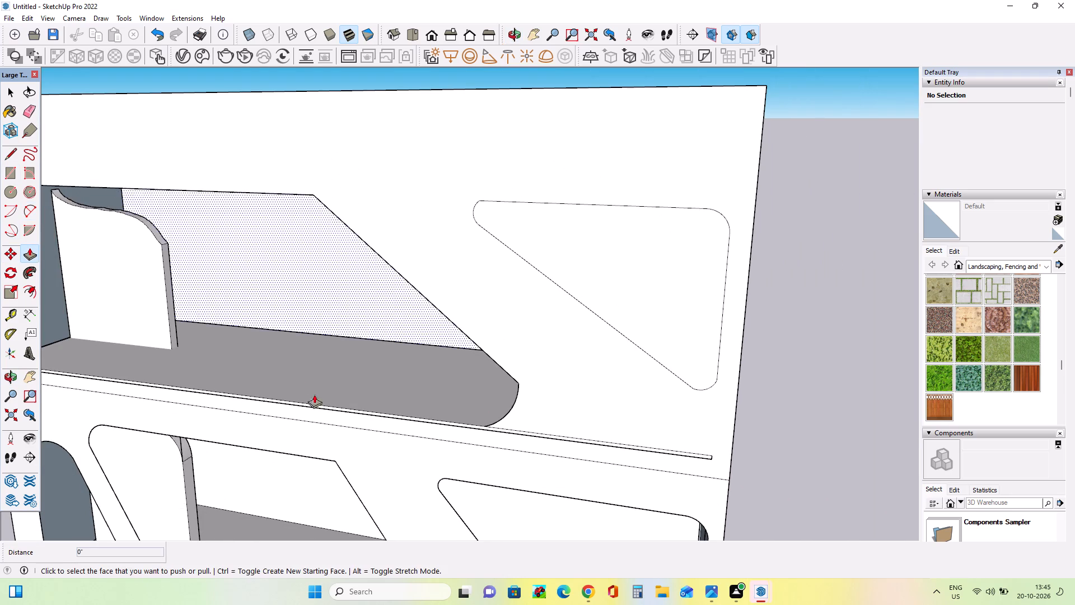
scroll(350, 432, up, 6)
click(403, 402)
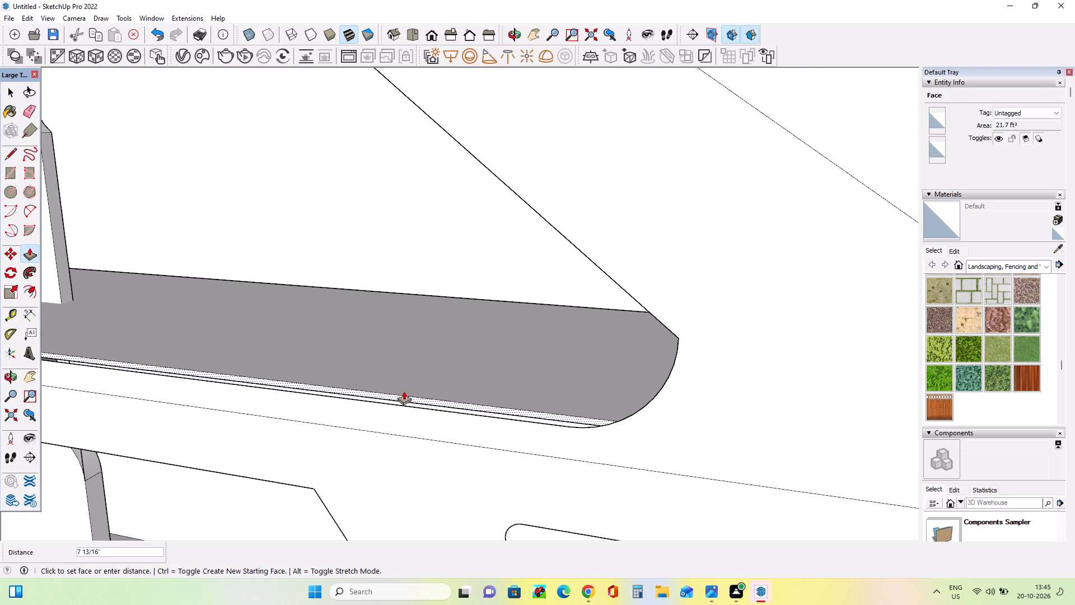
click(403, 398)
scroll(465, 369, down, 10)
scroll(461, 366, up, 1)
scroll(461, 366, down, 1)
middle_drag(510, 378, 564, 396)
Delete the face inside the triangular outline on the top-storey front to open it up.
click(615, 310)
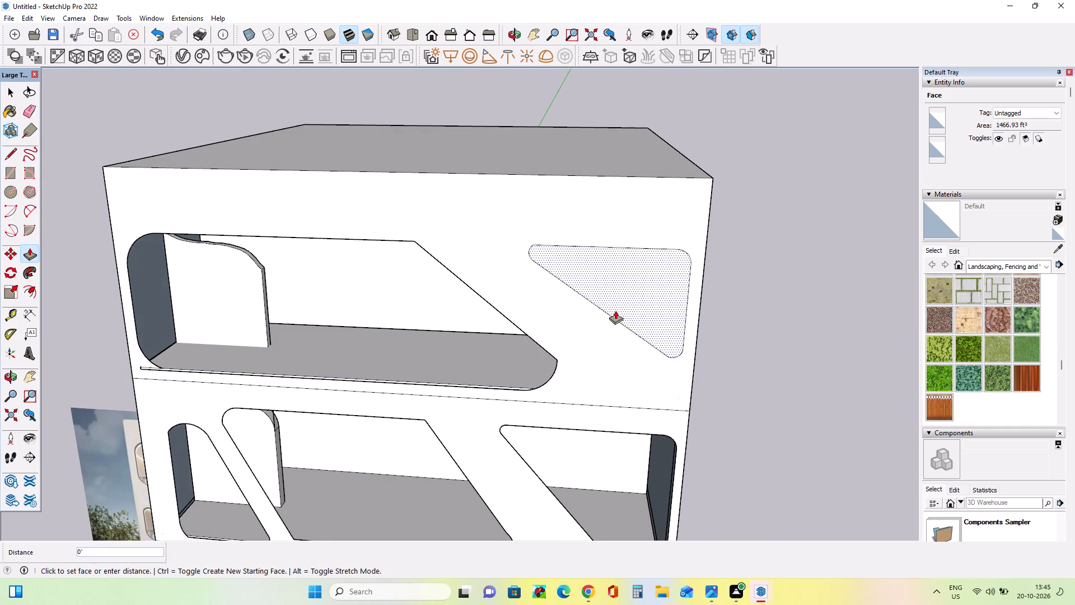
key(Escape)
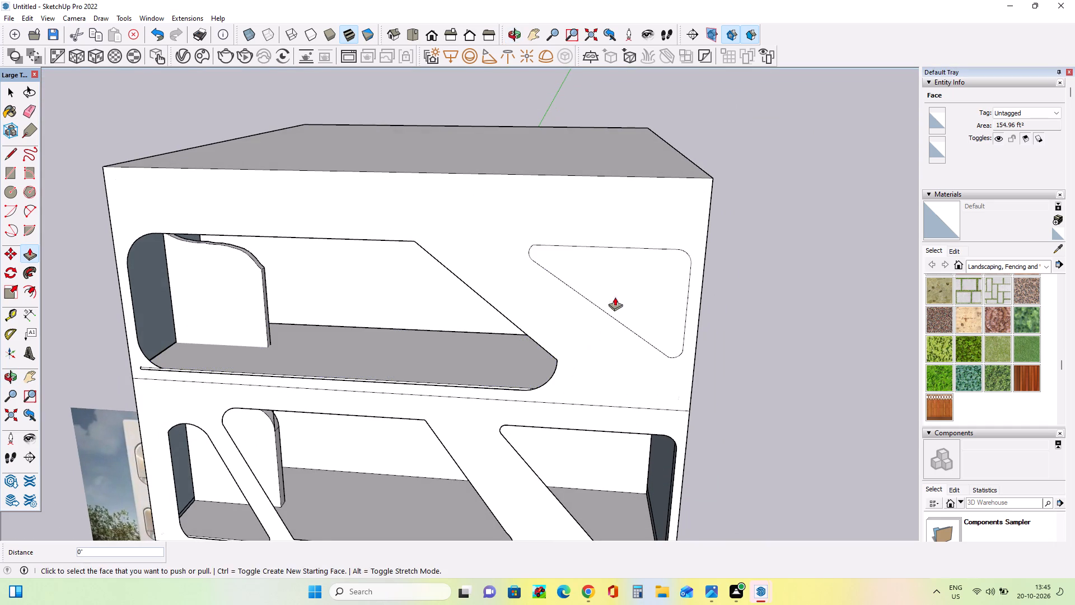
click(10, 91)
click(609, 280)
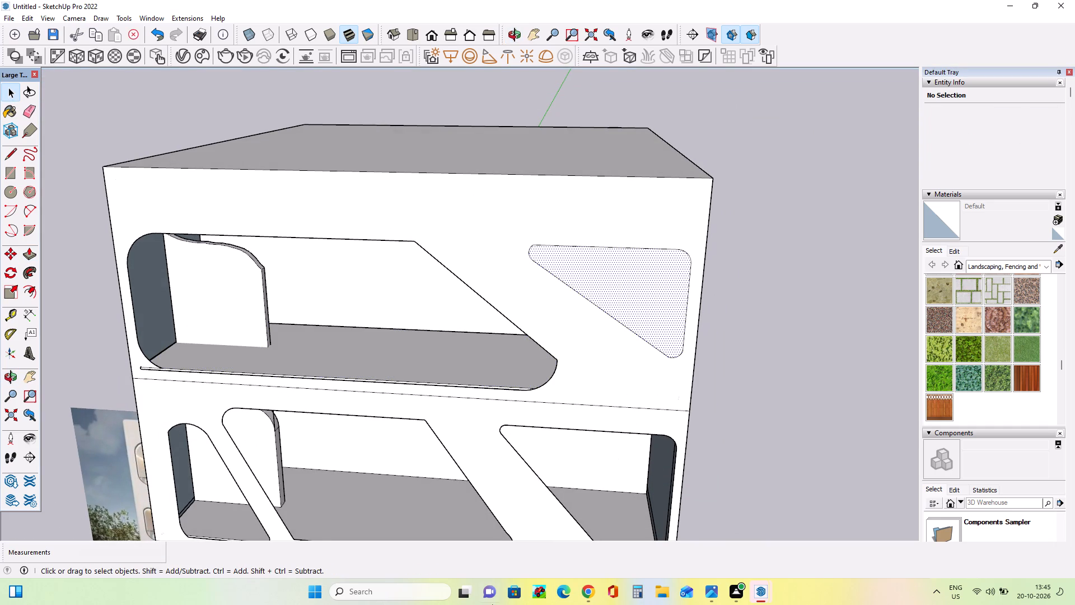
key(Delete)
Compare the top-storey openings with the storeys below and with the facade in the reference image.
scroll(450, 533, down, 8)
middle_drag(471, 484, 485, 435)
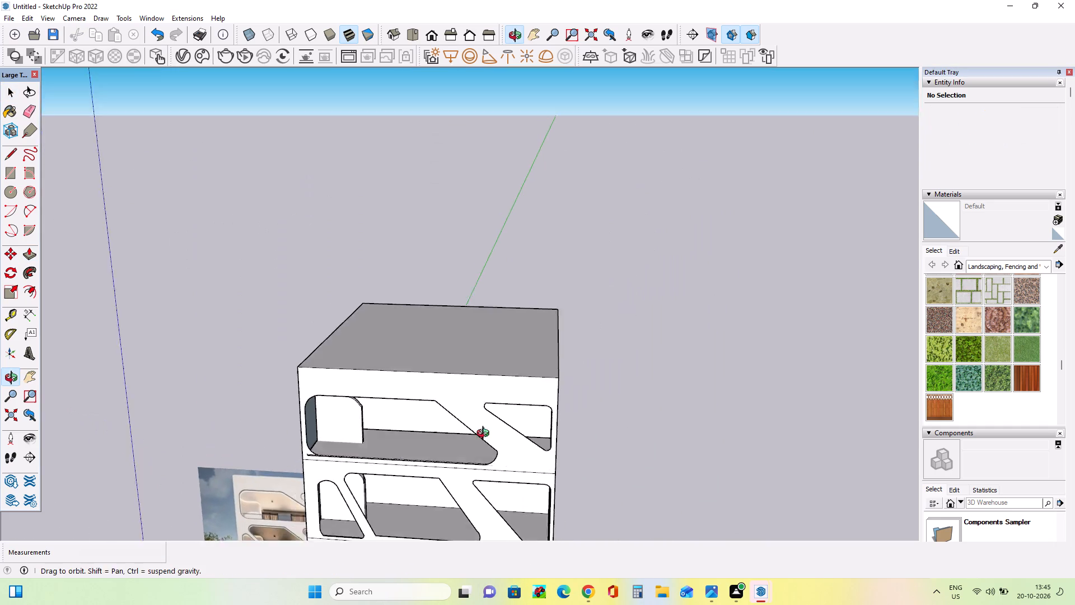
middle_drag(485, 435, 510, 409)
scroll(512, 409, down, 9)
middle_drag(483, 502, 485, 514)
scroll(414, 504, up, 3)
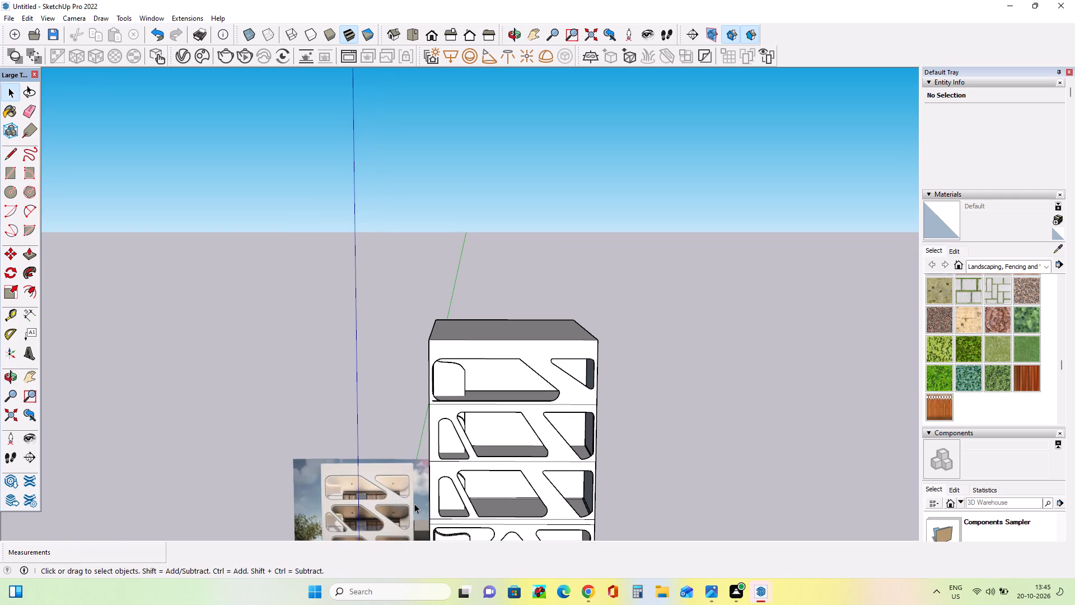
scroll(454, 518, up, 2)
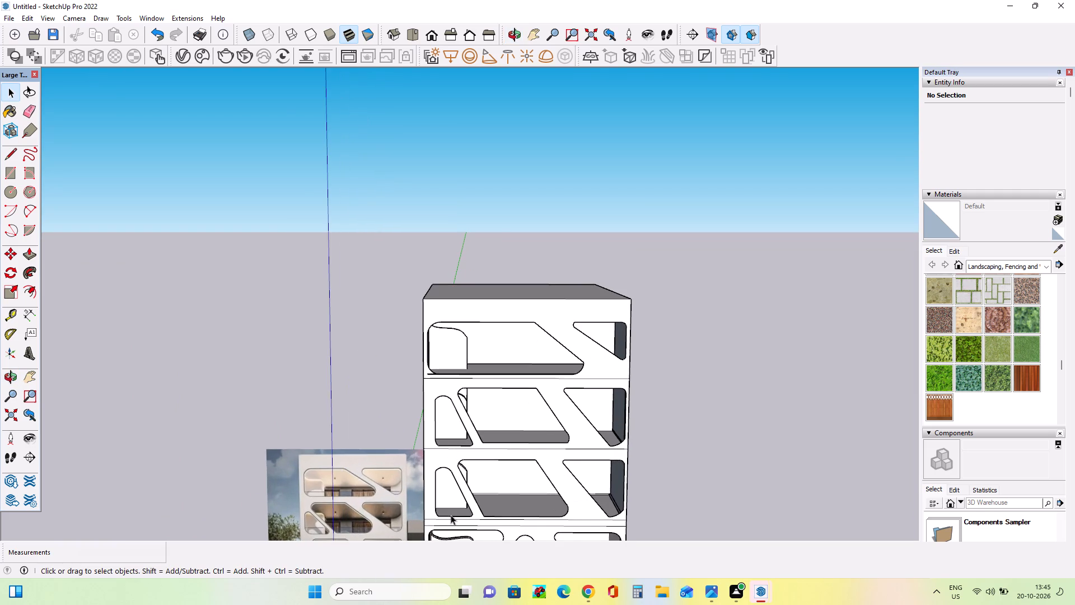
middle_drag(448, 514, 424, 508)
scroll(363, 485, up, 7)
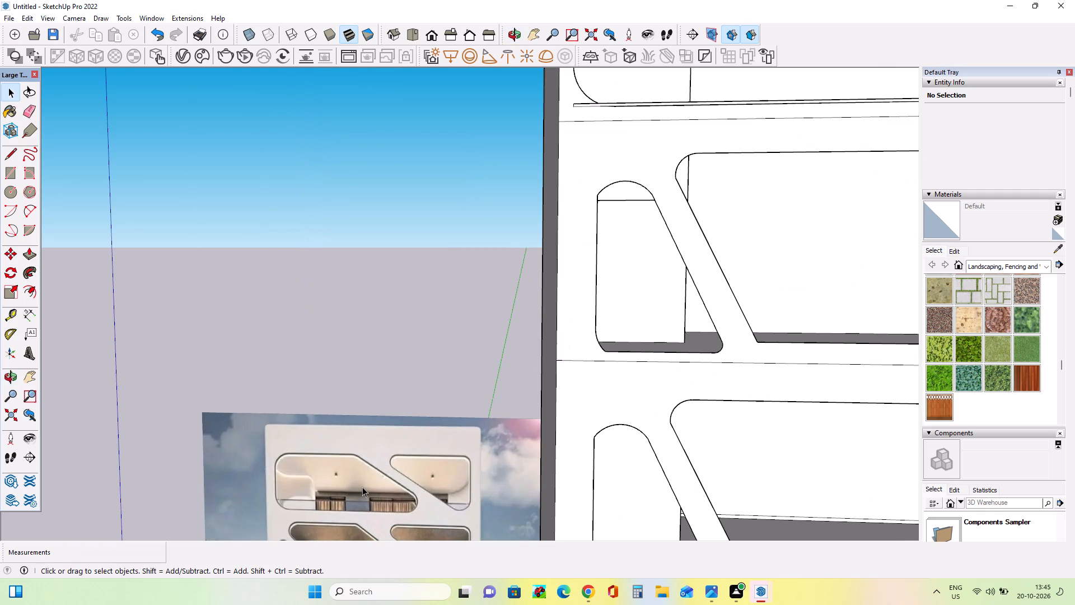
scroll(362, 487, down, 13)
middle_drag(506, 487, 466, 480)
scroll(483, 405, up, 1)
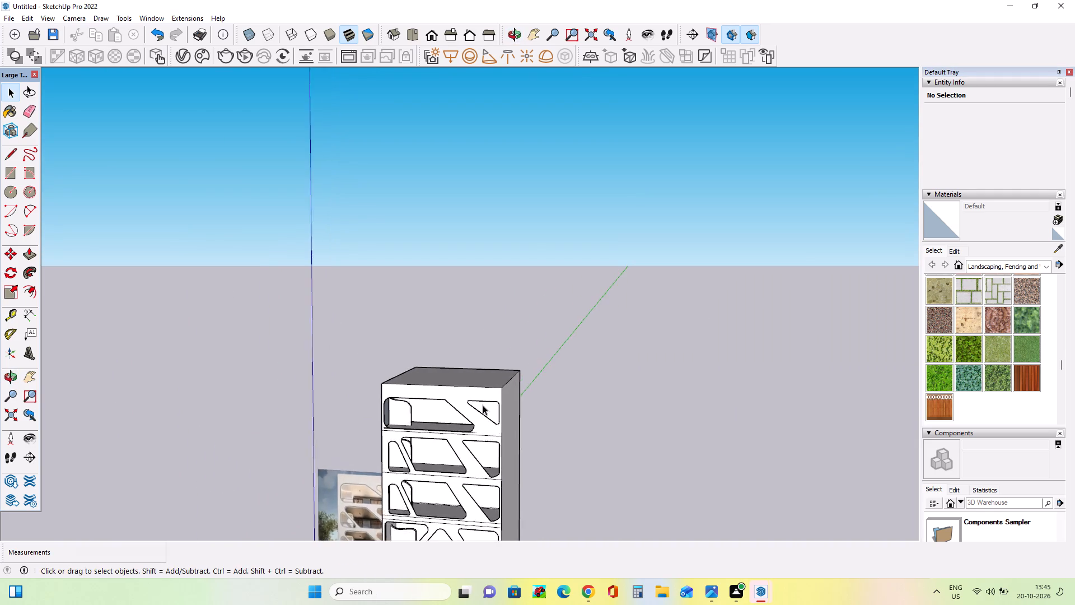
scroll(483, 405, up, 11)
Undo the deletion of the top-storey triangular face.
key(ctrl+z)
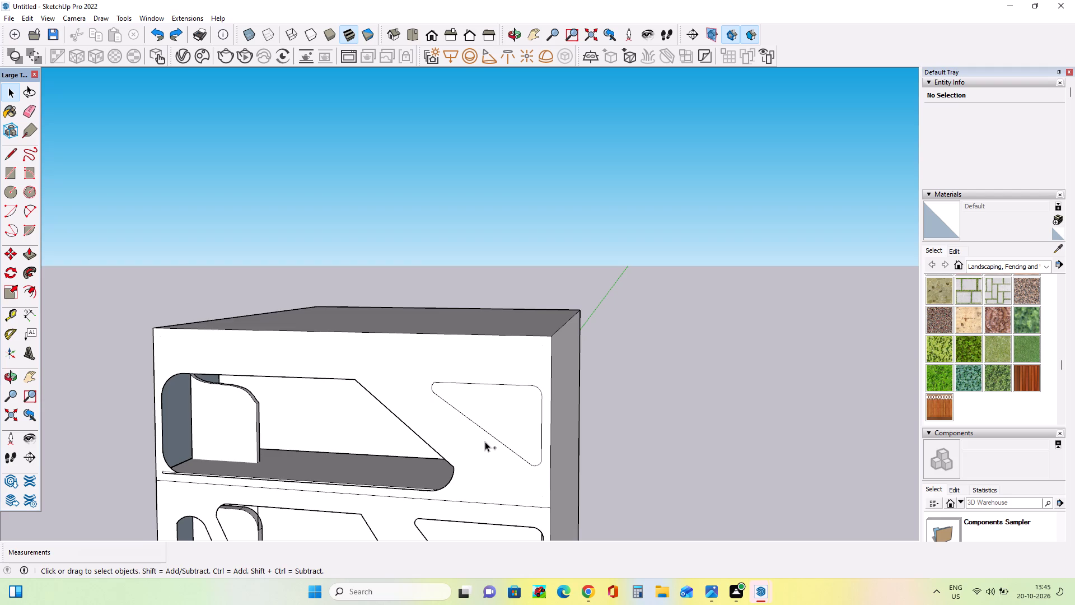
Draw a steeper, lower diagonal from the triangular outline's upper inner corner and join its end up to the outer side.
middle_drag(488, 443, 500, 470)
click(11, 149)
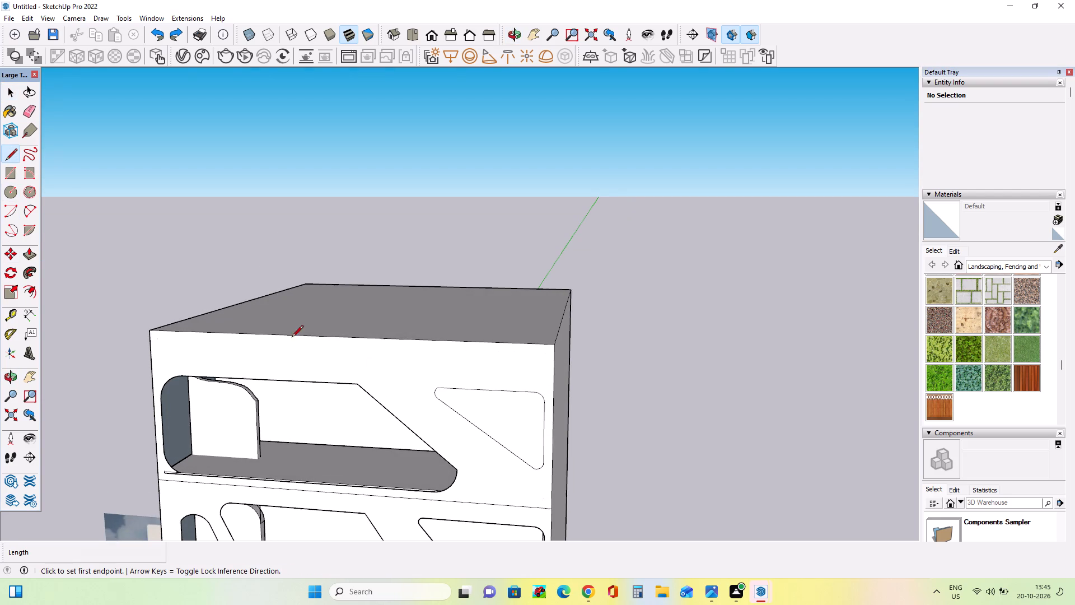
click(436, 399)
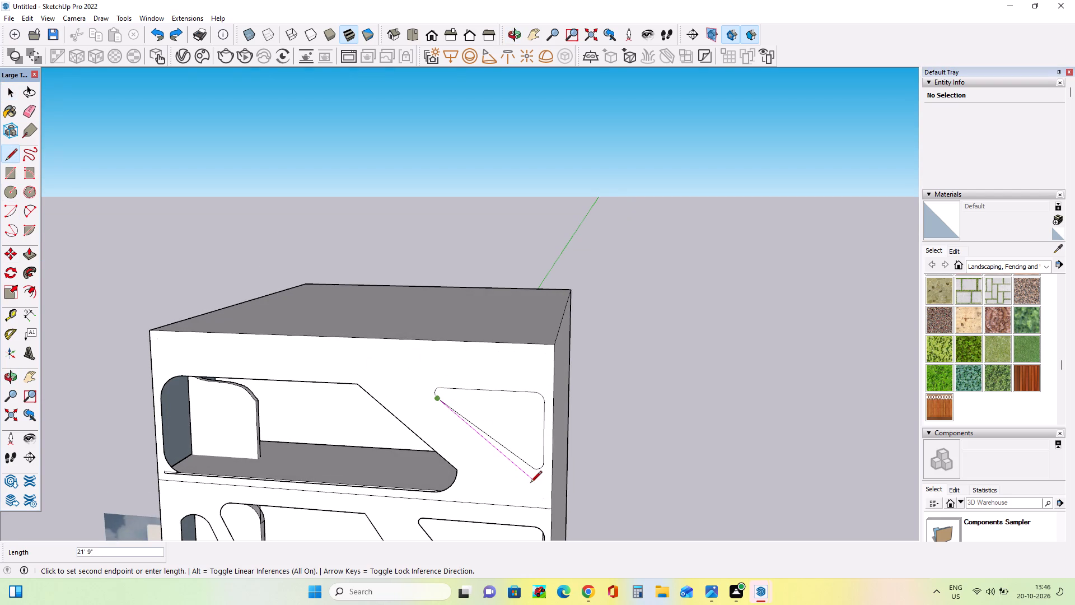
click(539, 491)
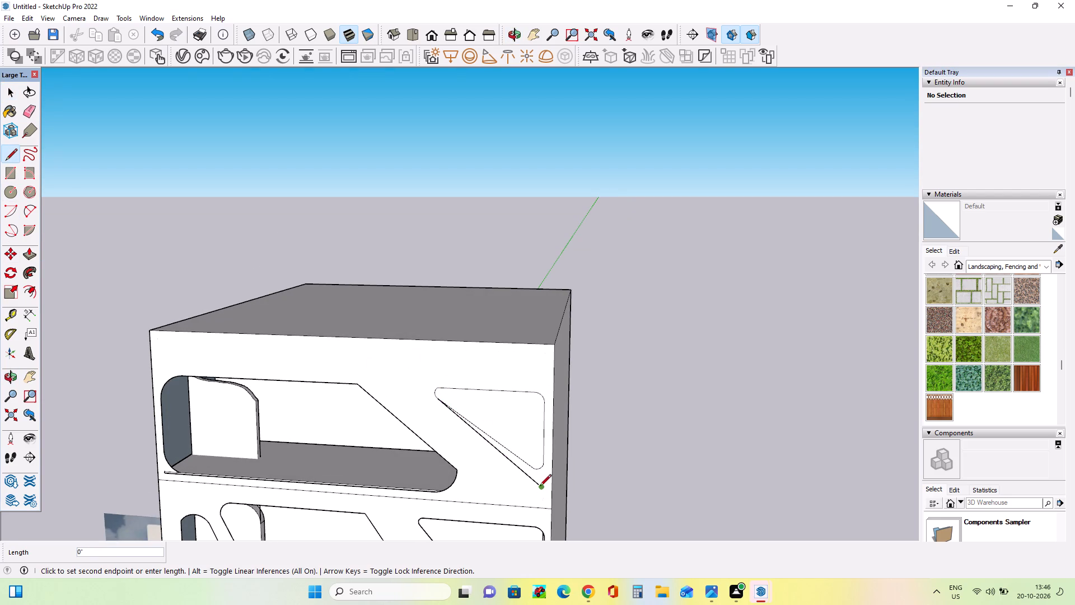
click(546, 462)
middle_drag(542, 499, 541, 509)
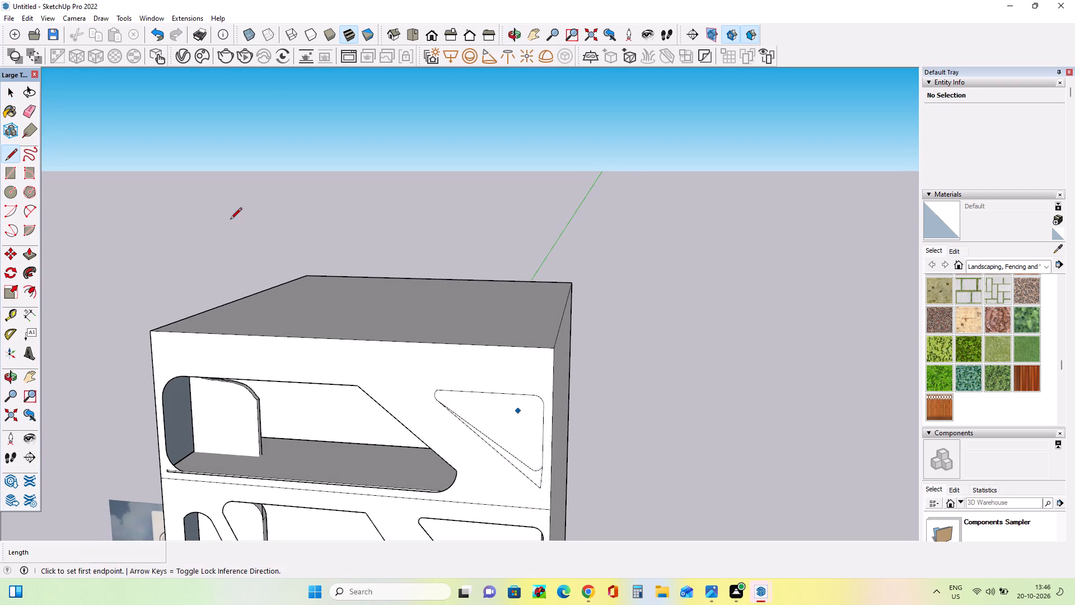
Erase the old diagonal edge and the old rounded bottom corner inside the new triangular outline.
click(27, 108)
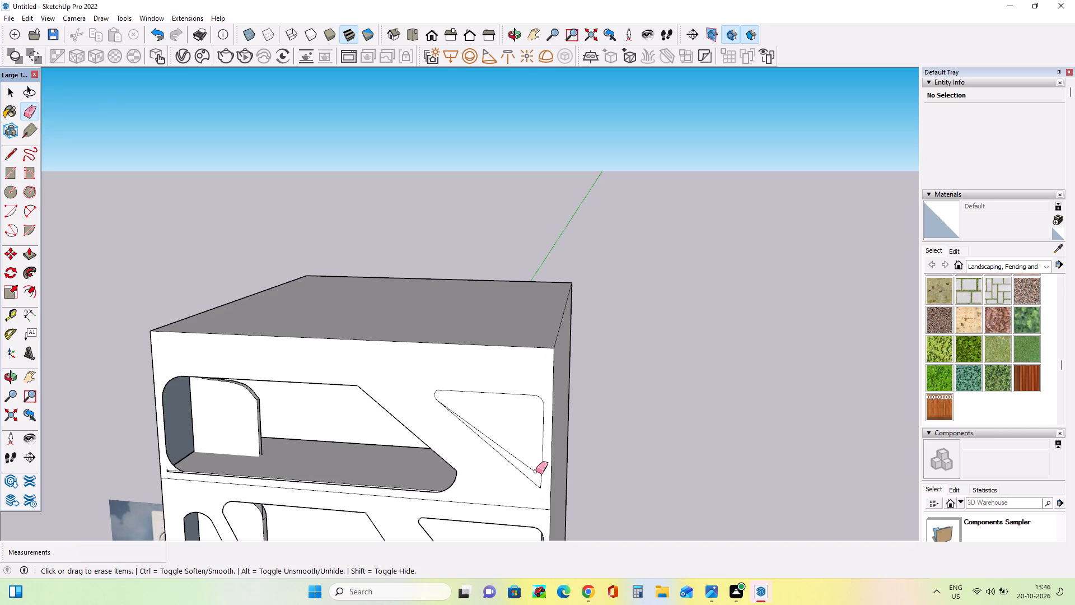
click(536, 471)
click(529, 470)
click(529, 468)
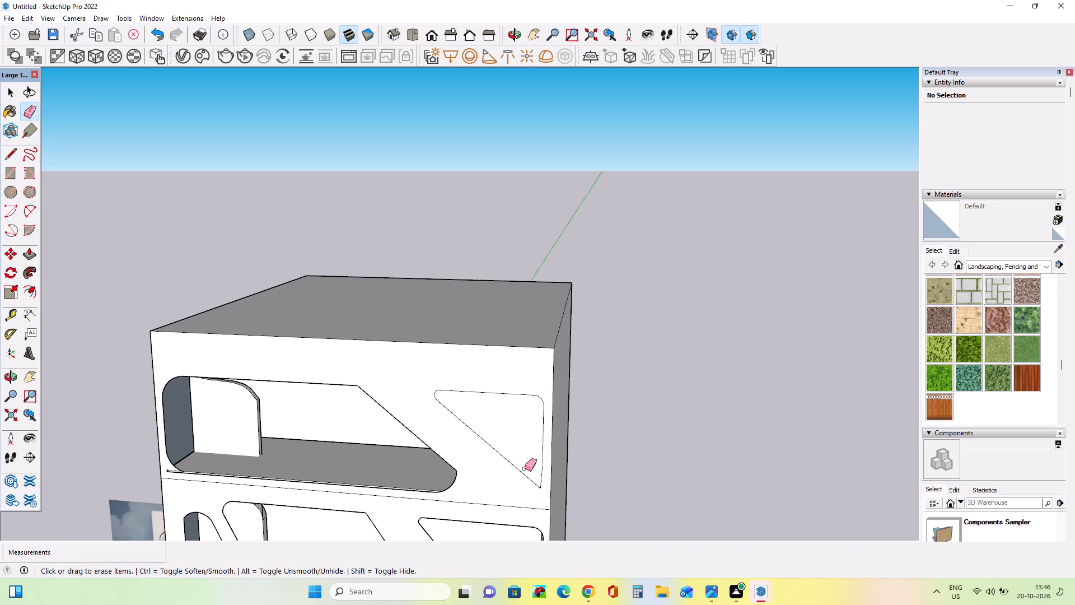
Draw an arc with about a 6 5/16" bulge between the diagonal and the outer side at the triangle's bottom corner.
scroll(511, 463, down, 7)
middle_drag(511, 525, 551, 490)
scroll(466, 461, up, 3)
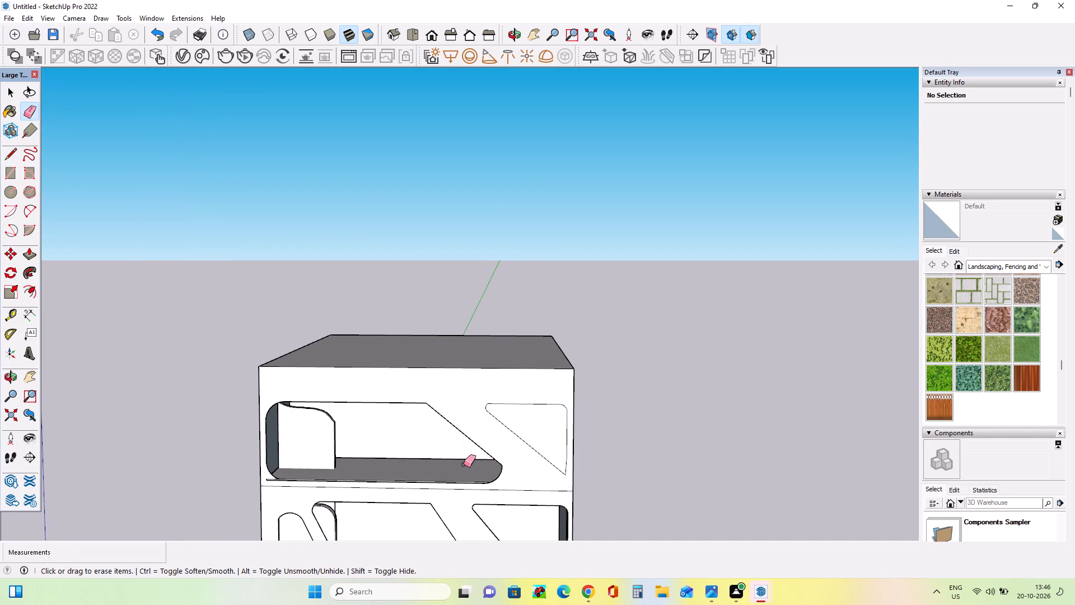
middle_drag(466, 478, 473, 494)
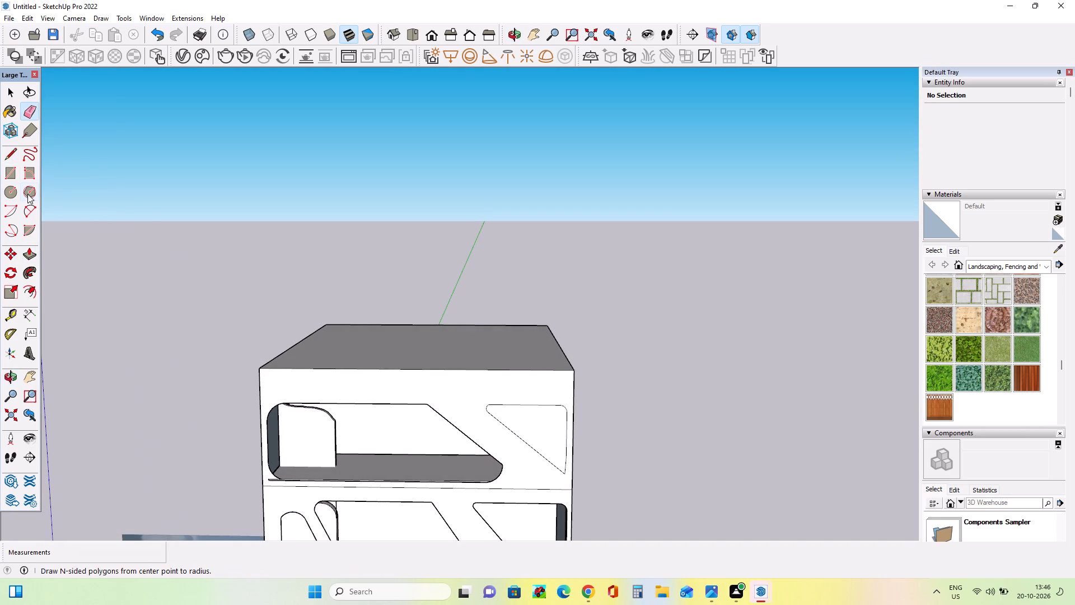
click(27, 211)
scroll(528, 458, up, 8)
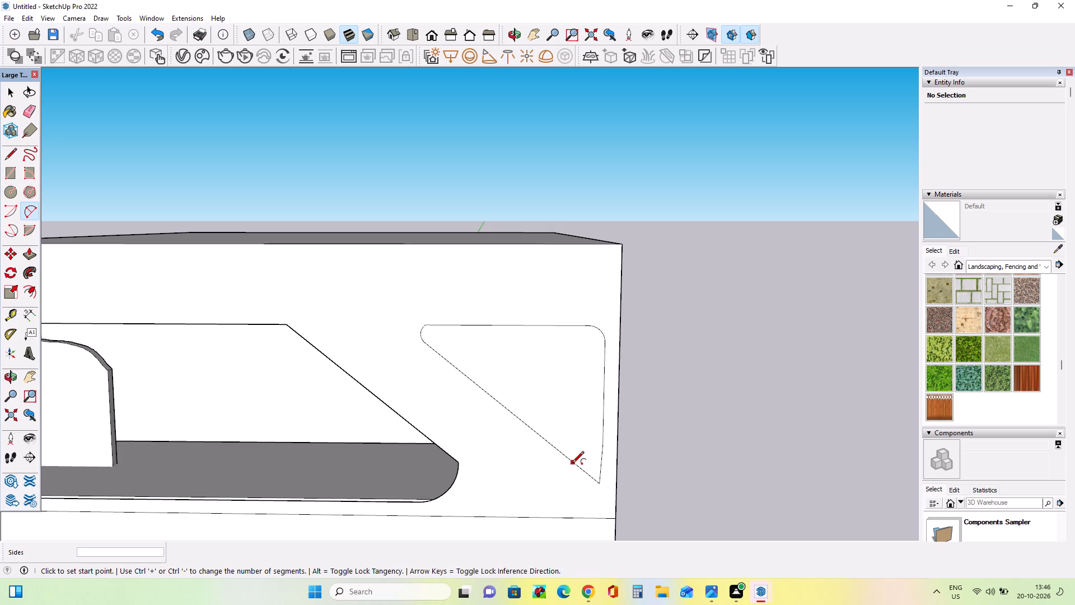
click(572, 464)
click(600, 466)
scroll(600, 476, up, 3)
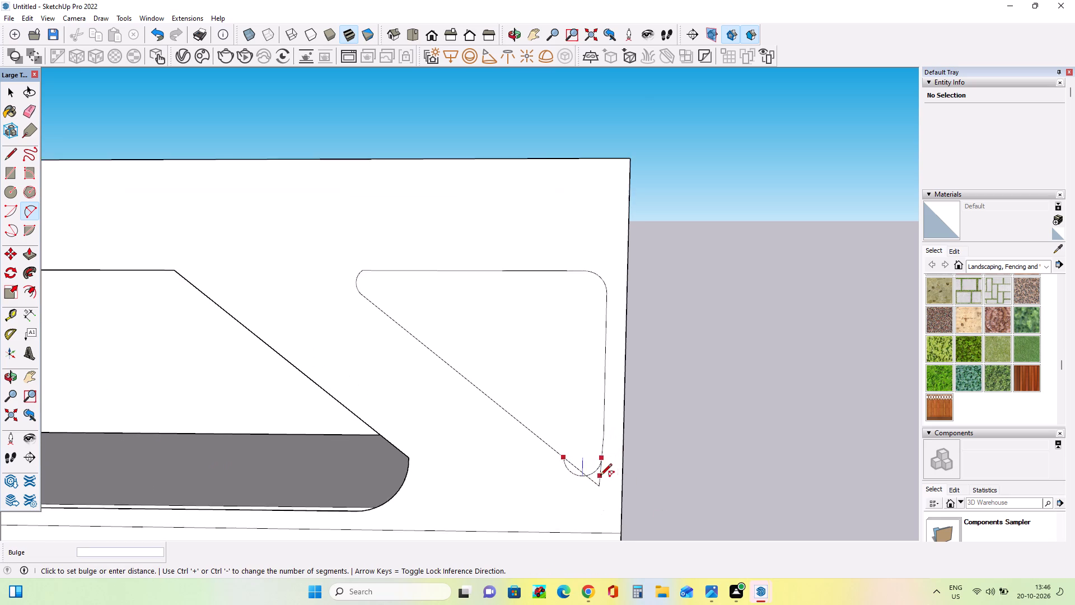
scroll(600, 476, up, 4)
click(606, 455)
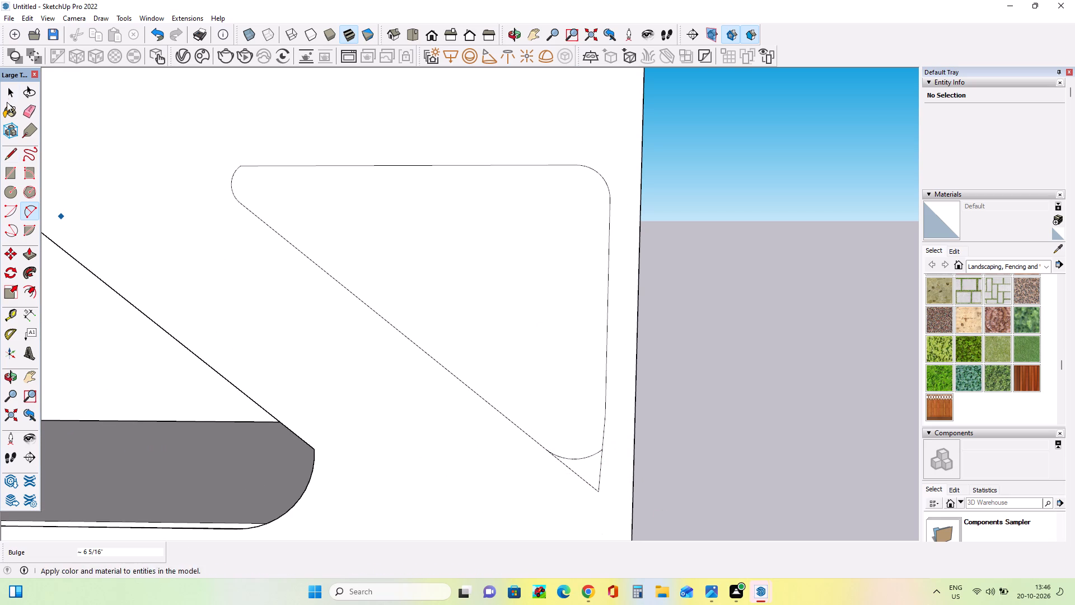
Erase the leftover pointed tip beyond the new arc at the triangular outline's bottom corner.
click(25, 106)
drag(557, 476, 616, 464)
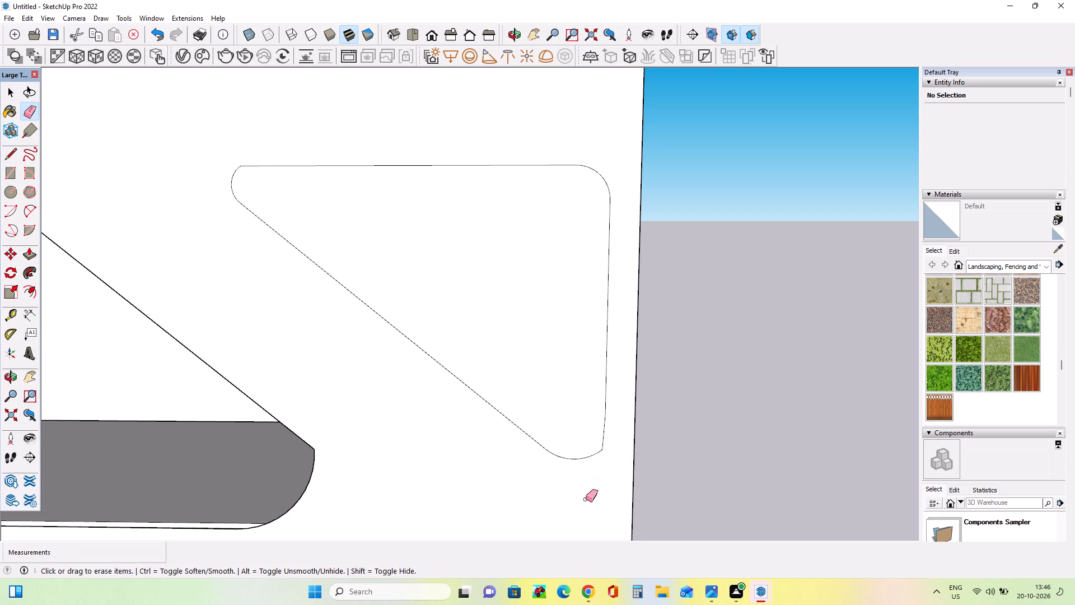
Delete the face inside the reshaped triangular outline to cut the top-storey opening.
scroll(424, 488, down, 14)
middle_drag(464, 525, 472, 542)
scroll(477, 528, down, 5)
scroll(528, 505, down, 3)
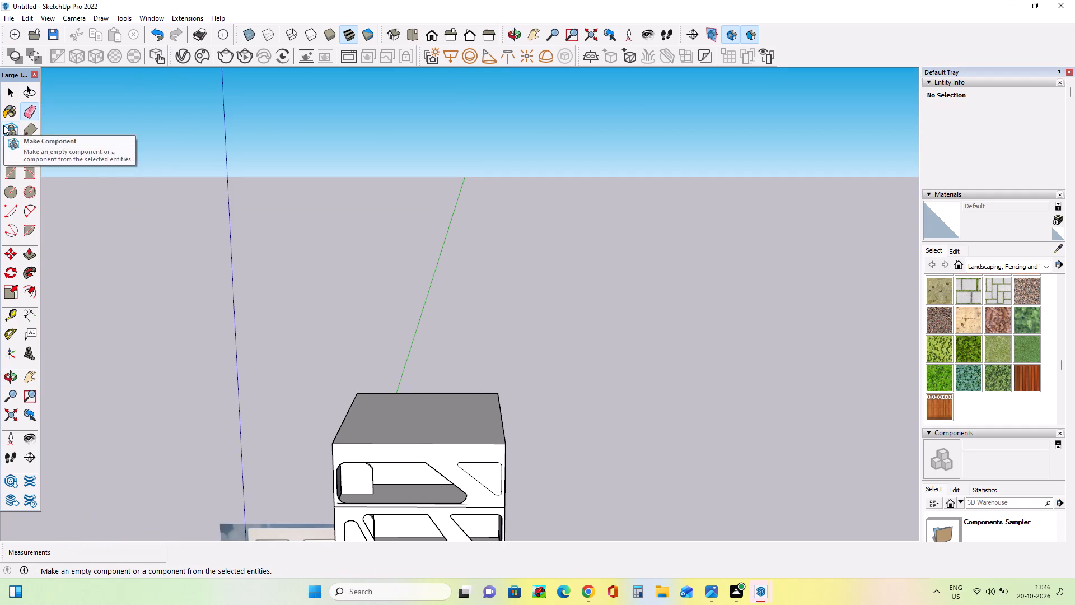
click(10, 88)
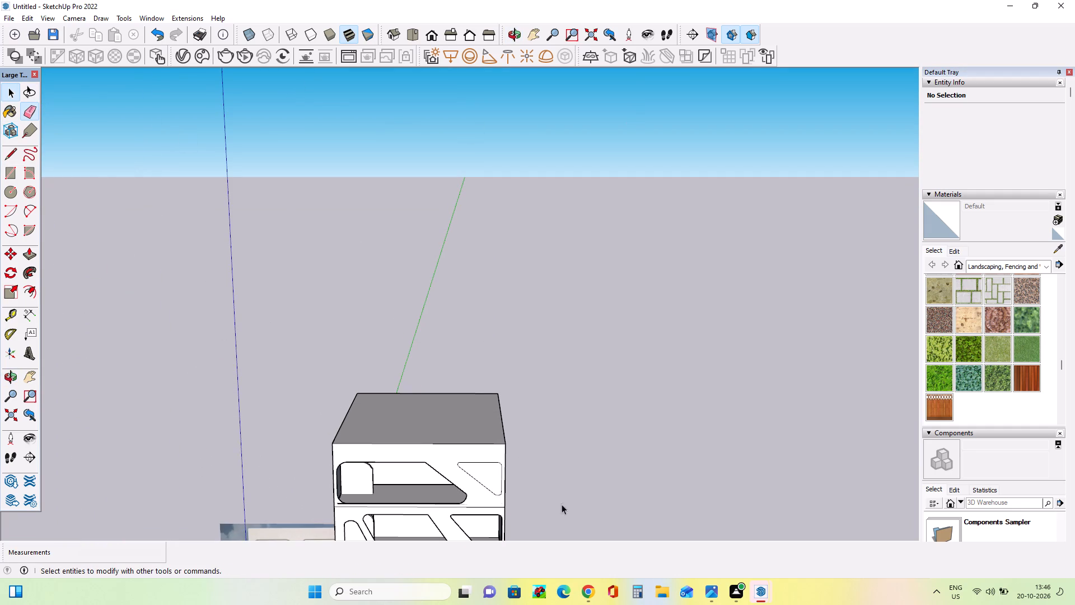
click(493, 480)
key(Delete)
scroll(685, 502, down, 4)
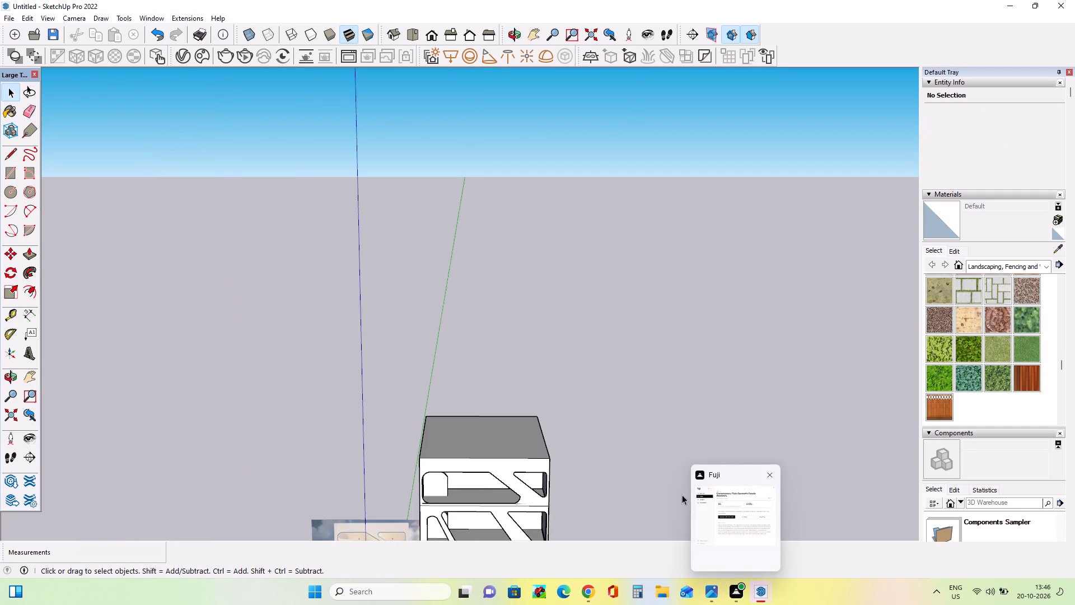
scroll(663, 453, down, 3)
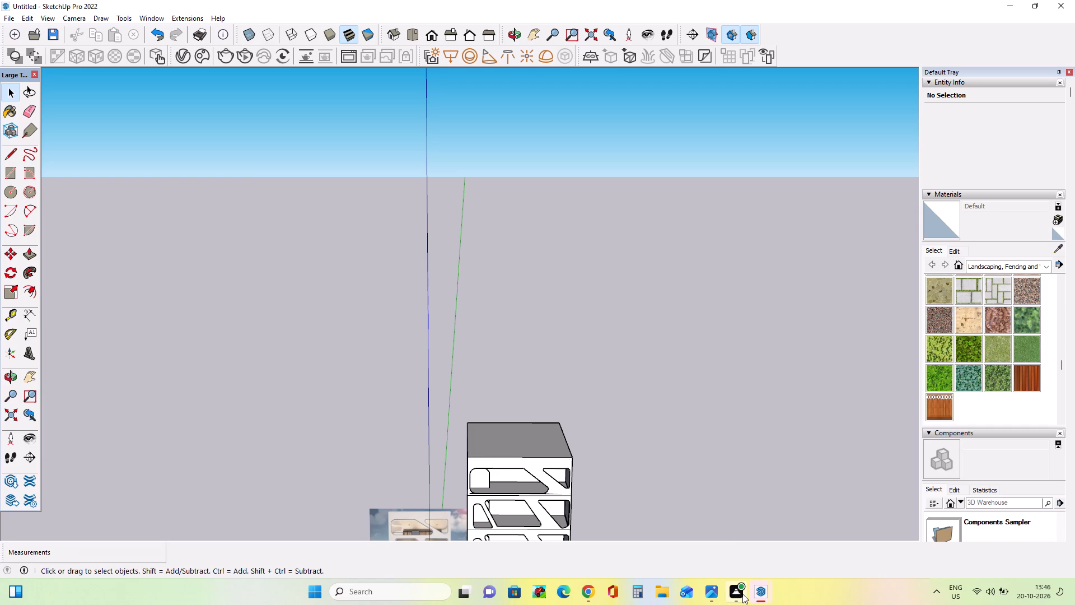
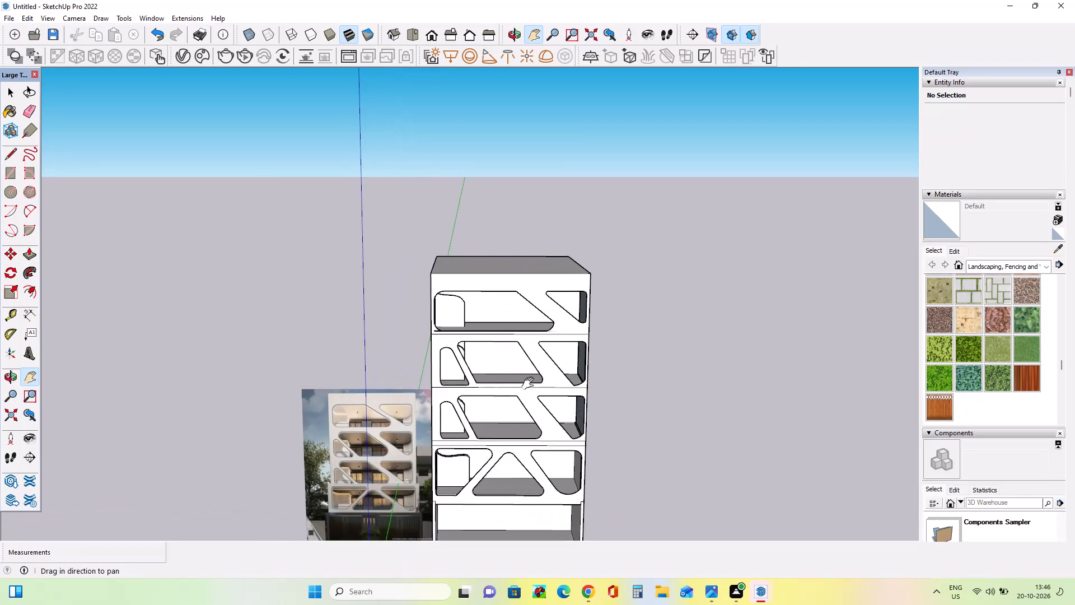
Examine the facade openings beside the reference image, then inspect the floor edge inside the top storey's large opening.
middle_drag(516, 388, 532, 389)
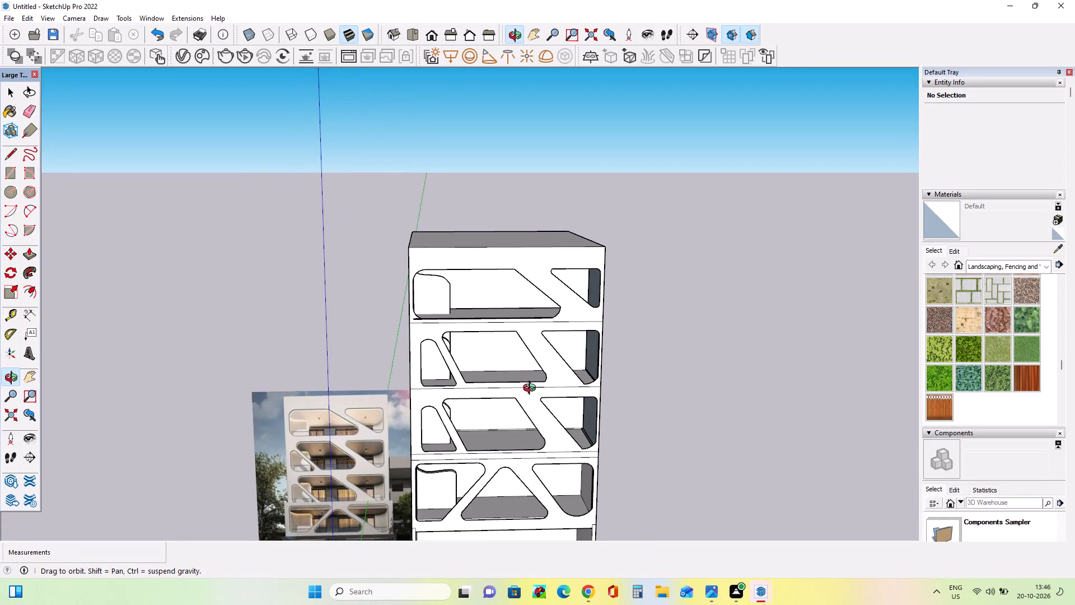
middle_drag(532, 389, 489, 382)
scroll(489, 382, down, 3)
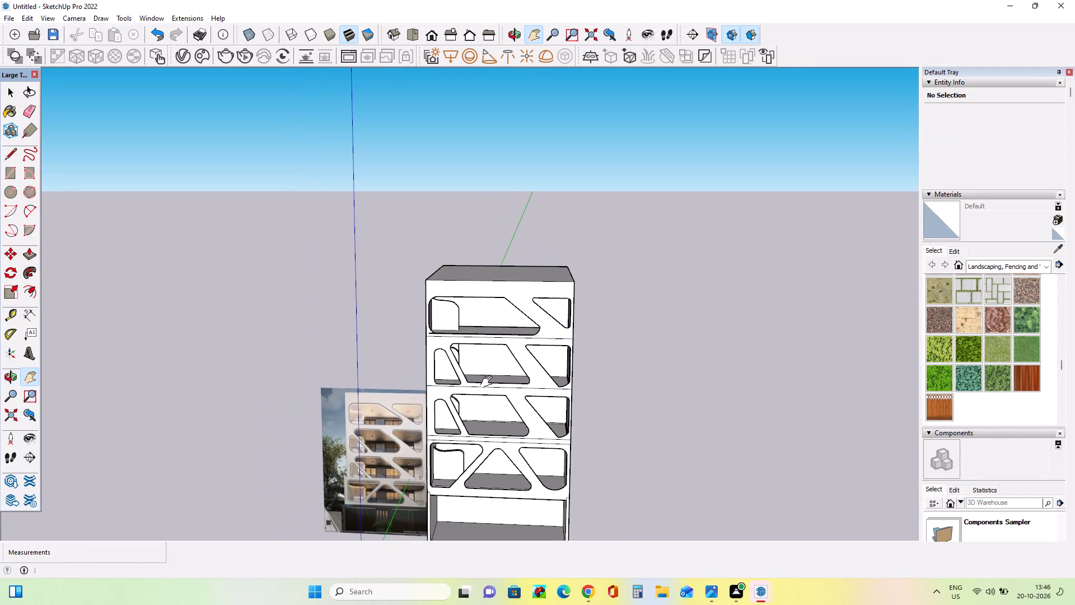
middle_drag(503, 434, 490, 406)
scroll(434, 406, up, 4)
middle_drag(450, 435, 455, 453)
middle_drag(479, 397, 466, 449)
scroll(433, 263, up, 4)
middle_drag(509, 323, 384, 295)
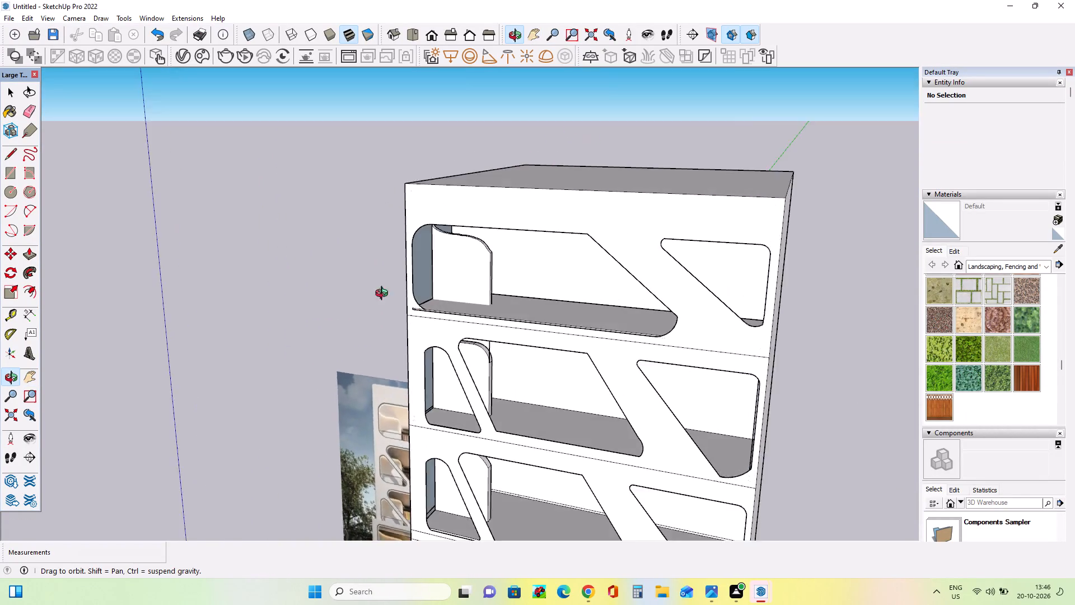
middle_drag(384, 295, 481, 385)
scroll(480, 315, up, 4)
middle_drag(442, 350, 433, 366)
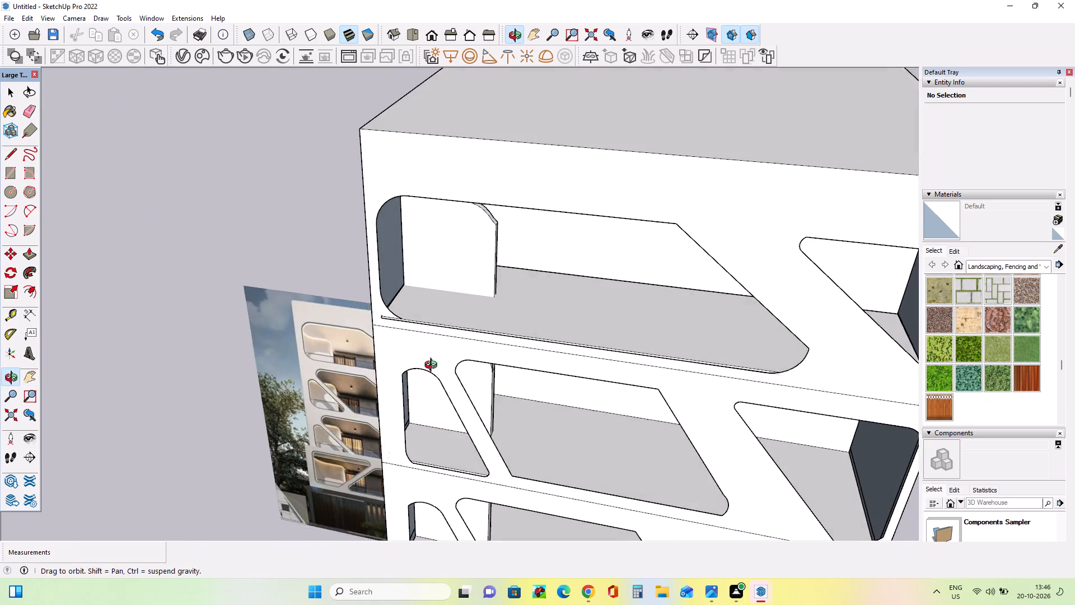
middle_drag(433, 366, 494, 395)
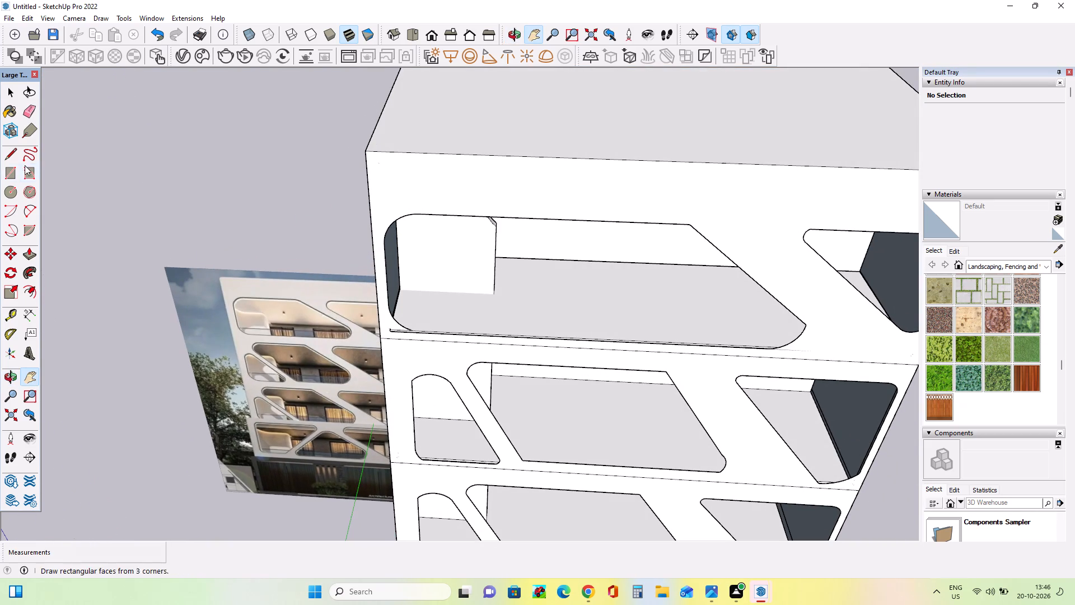
Draw a rectangle strip about 2 13/16" wide and 72' 3 1/16" long along the front of the top-storey floor.
click(6, 169)
middle_drag(642, 426, 396, 404)
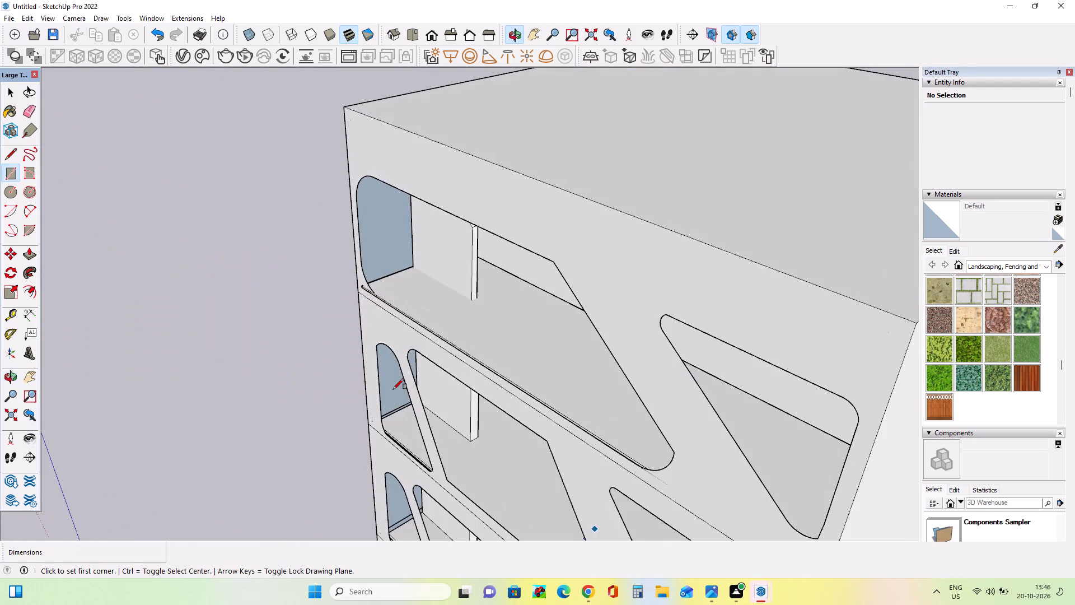
scroll(370, 280, up, 10)
middle_drag(345, 324, 325, 341)
middle_drag(291, 367, 261, 390)
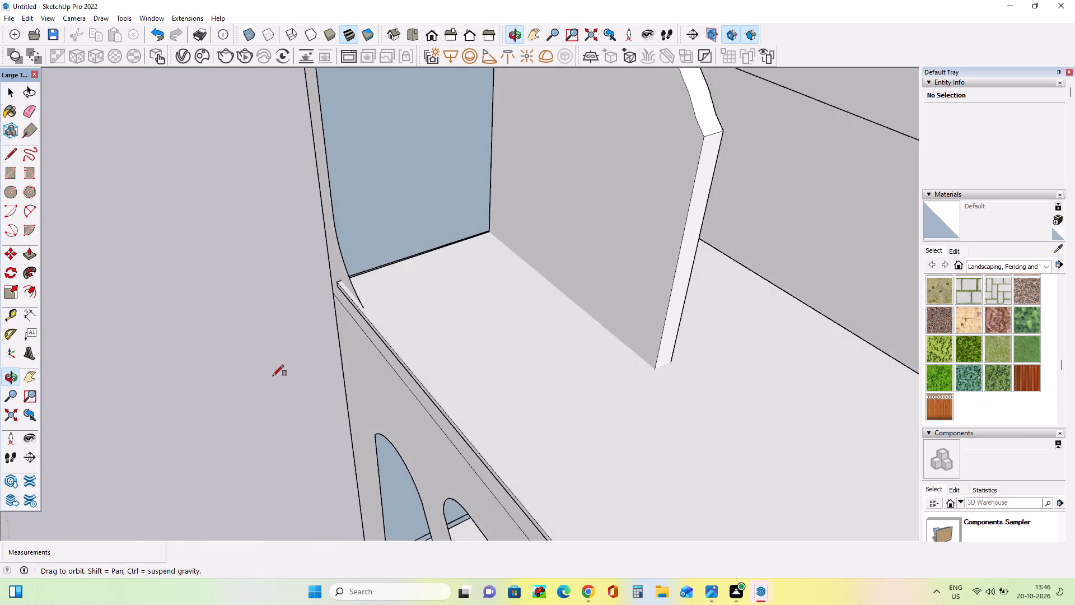
middle_drag(417, 328, 380, 354)
scroll(366, 287, up, 5)
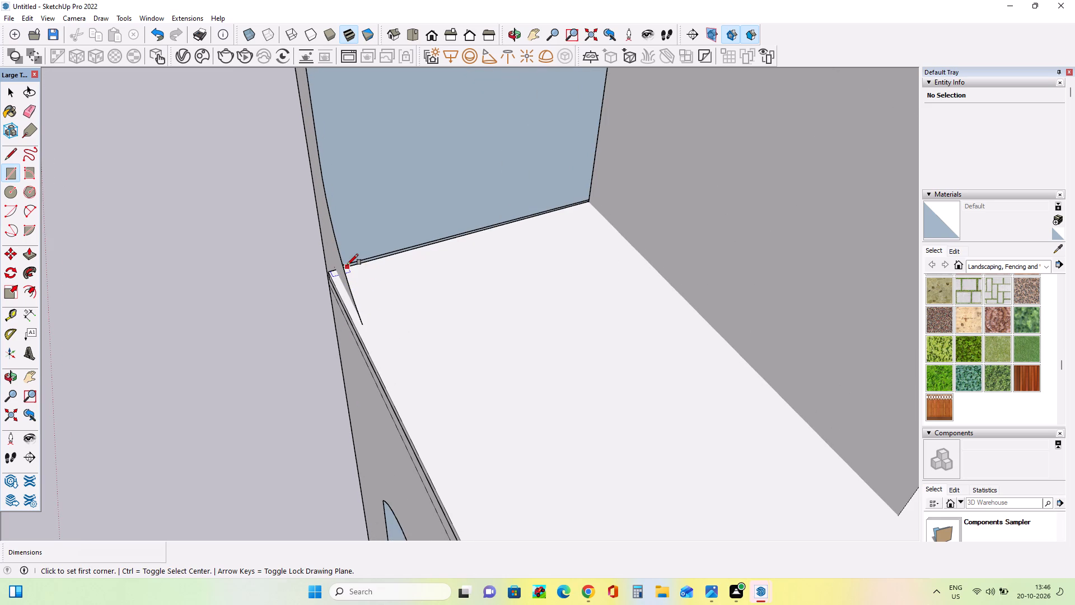
drag(353, 266, 372, 282)
scroll(434, 341, down, 2)
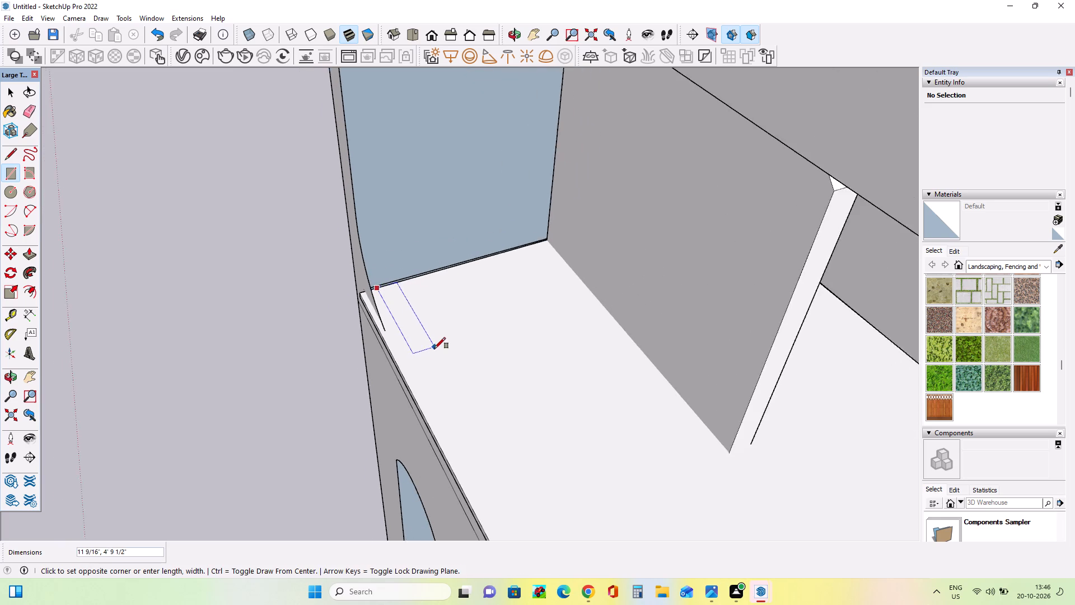
scroll(434, 348, down, 13)
middle_drag(421, 392, 790, 368)
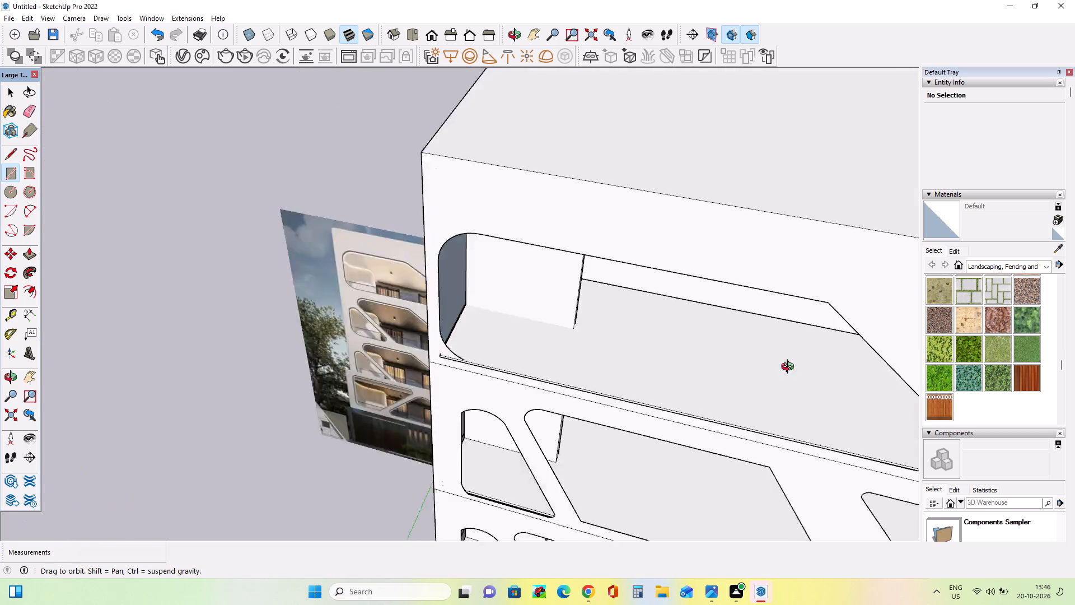
middle_drag(790, 368, 920, 345)
scroll(826, 218, up, 4)
middle_drag(688, 256, 850, 253)
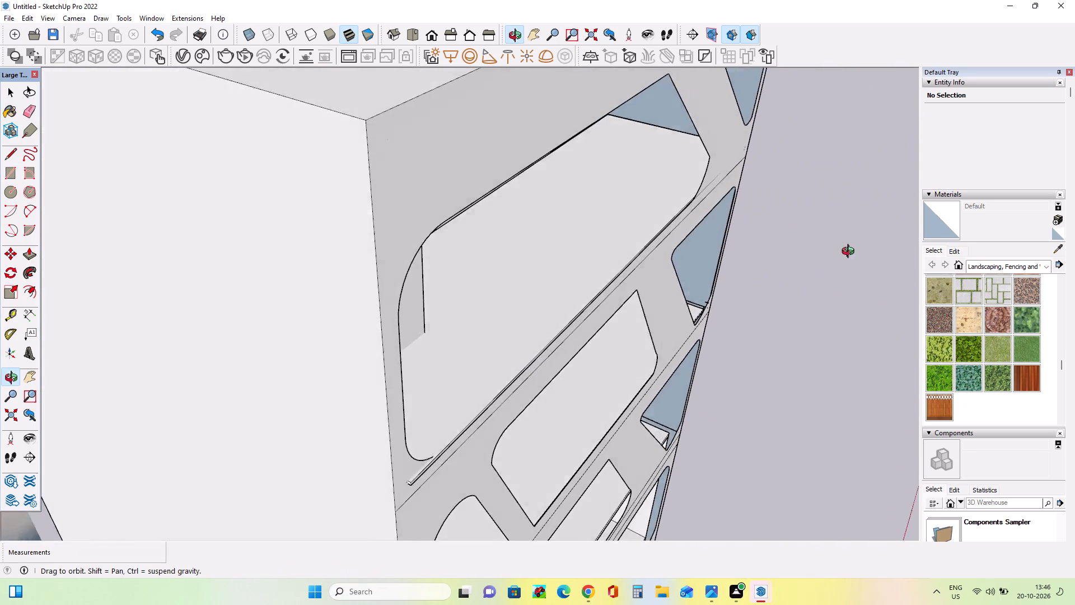
middle_drag(850, 253, 892, 235)
scroll(667, 175, up, 7)
middle_drag(642, 176, 663, 166)
scroll(674, 190, up, 1)
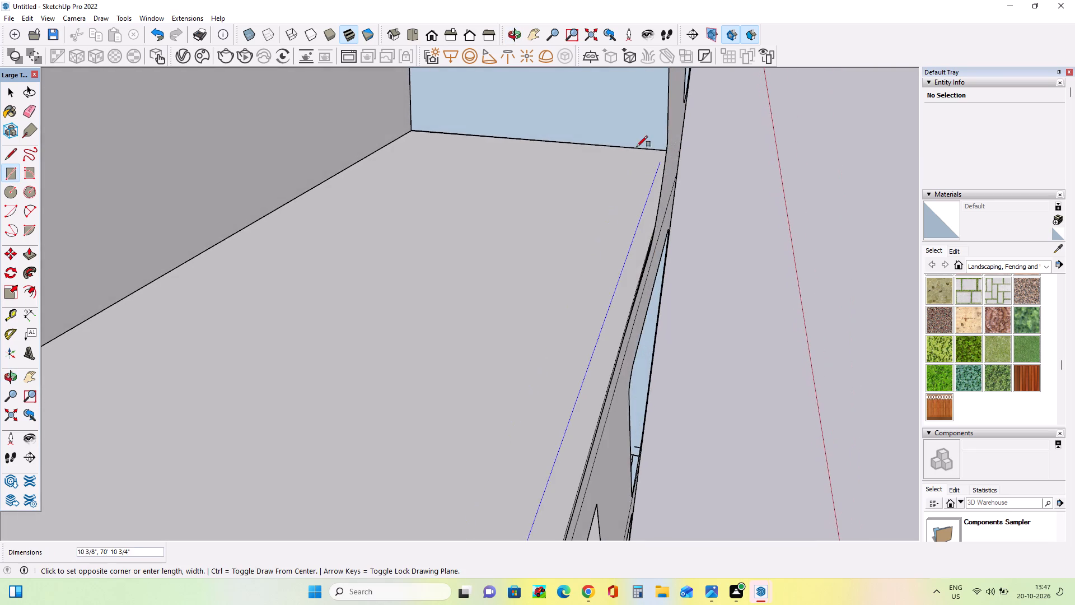
scroll(636, 143, up, 4)
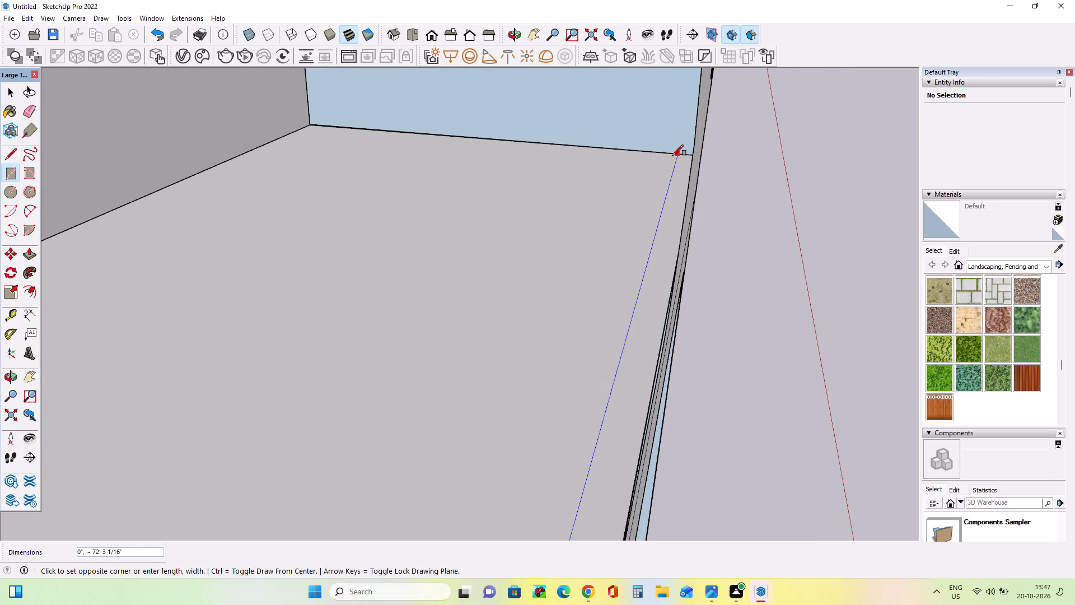
scroll(671, 153, up, 3)
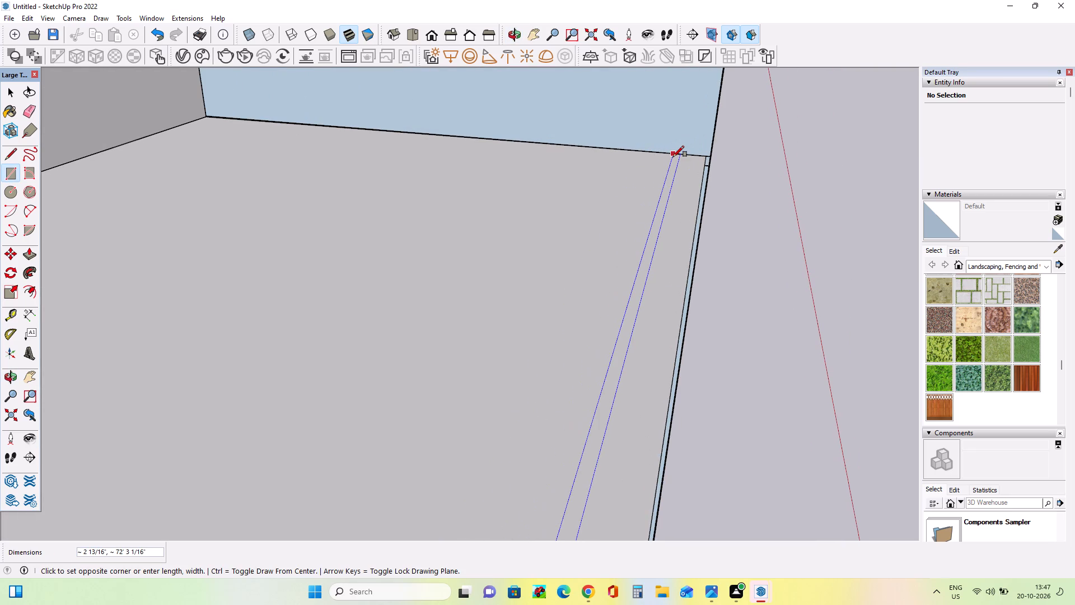
click(673, 157)
Push/Pull the narrow floor strip upward to form a low parapet across the top storey's front edge.
scroll(696, 297, down, 3)
middle_drag(721, 360, 636, 365)
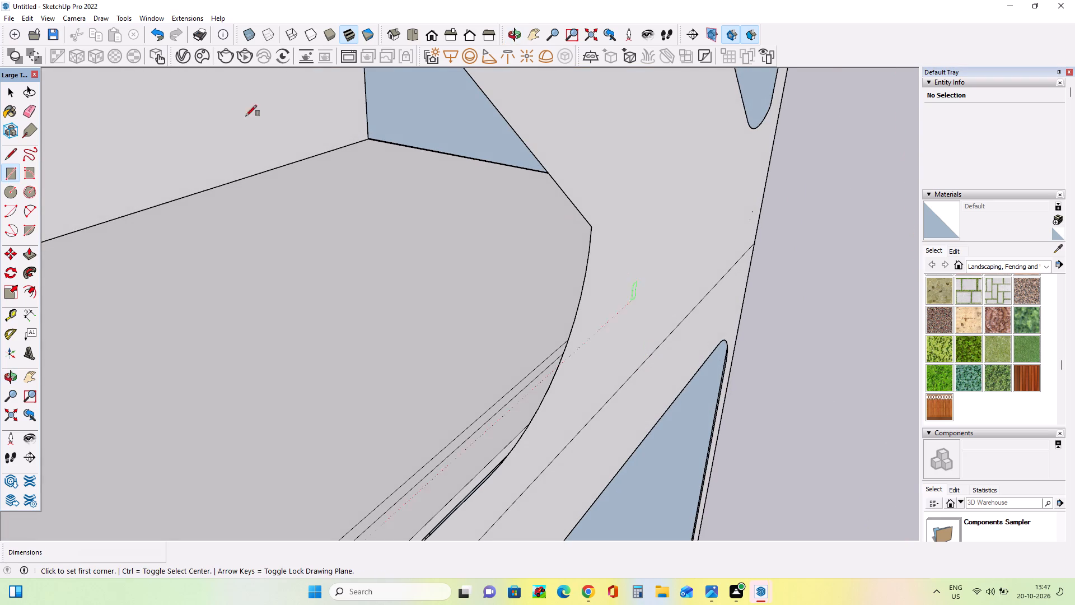
click(27, 250)
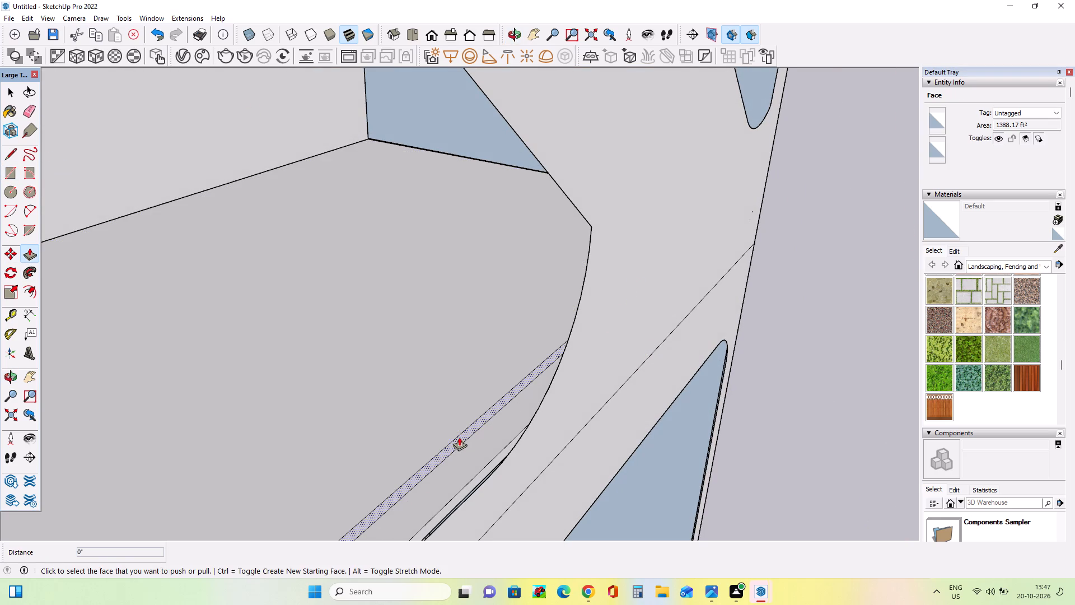
click(459, 438)
click(471, 430)
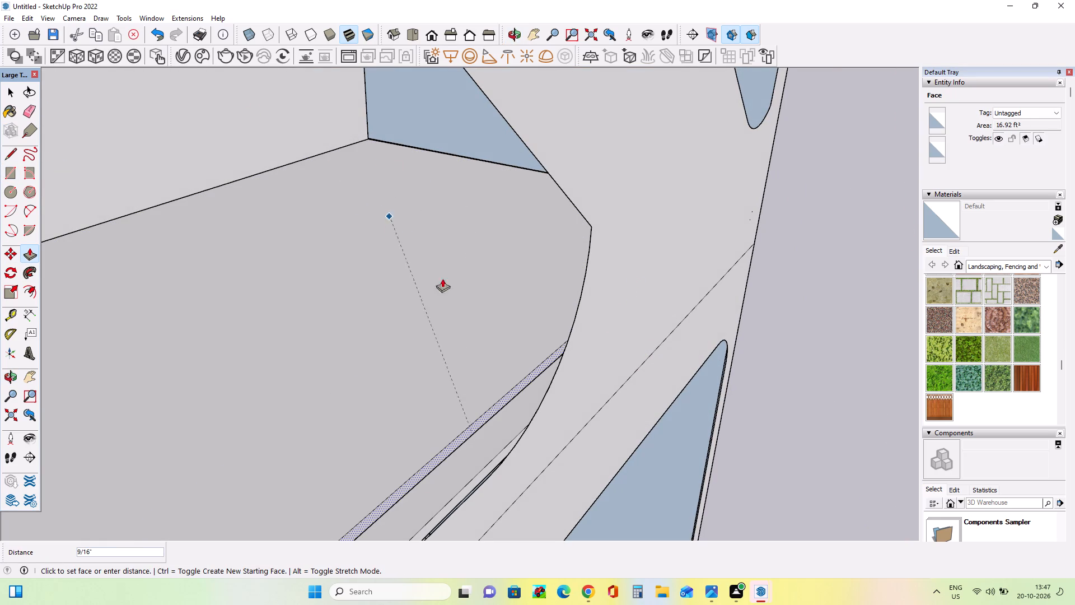
click(471, 350)
Push the parapet's inner face 2 1/8" towards the facade to thin it.
middle_drag(517, 405, 648, 413)
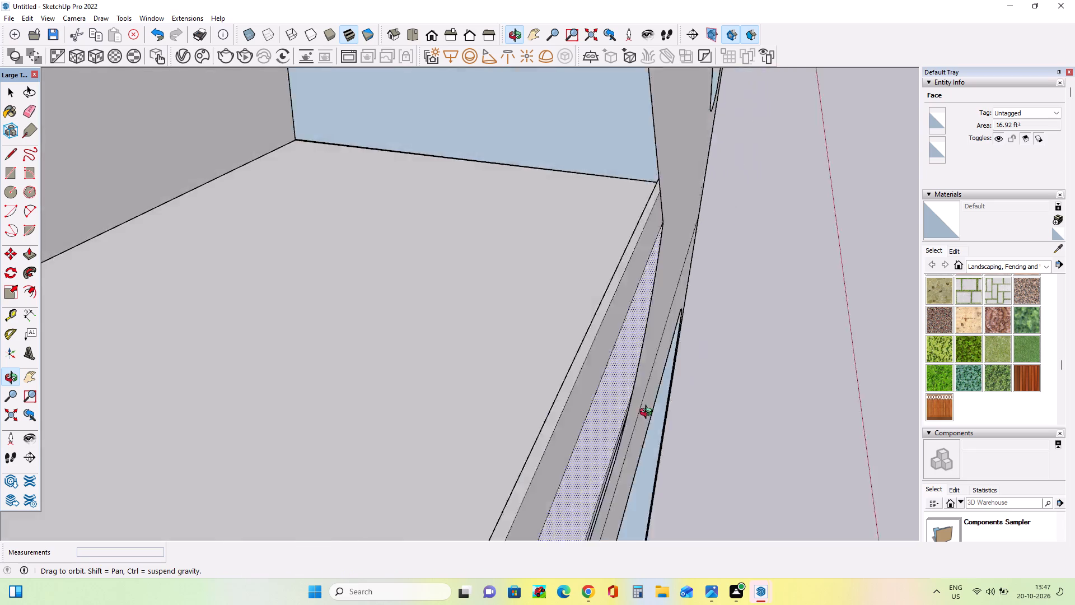
middle_drag(648, 413, 670, 417)
click(692, 415)
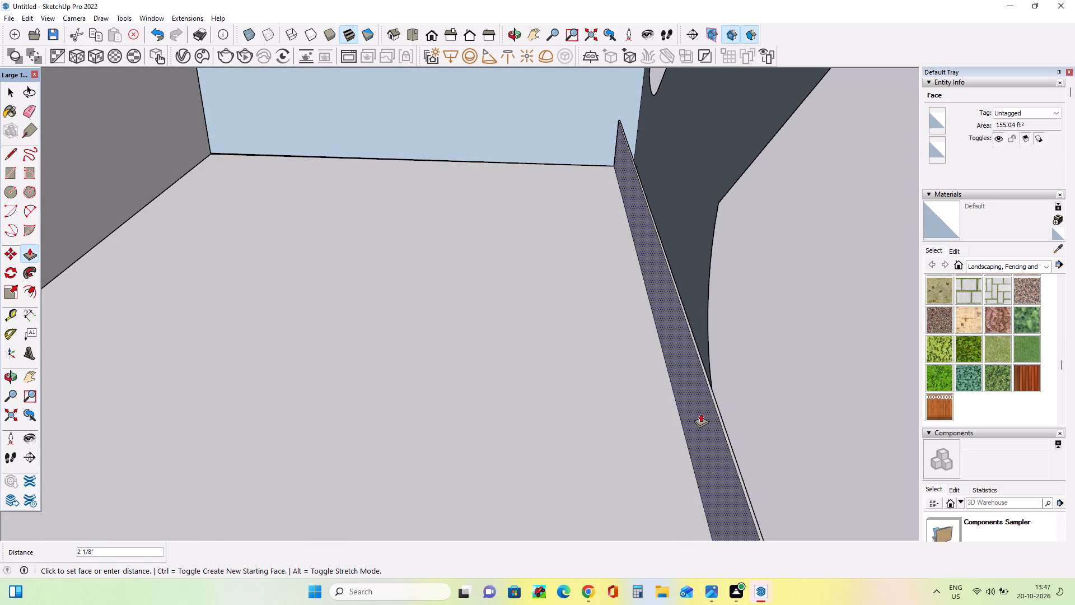
click(700, 413)
Shift the parapet closer to the facade by extending its outer face about 8 3/16" and pushing its inner face about 8 5/8".
middle_drag(751, 441, 647, 431)
scroll(464, 361, up, 4)
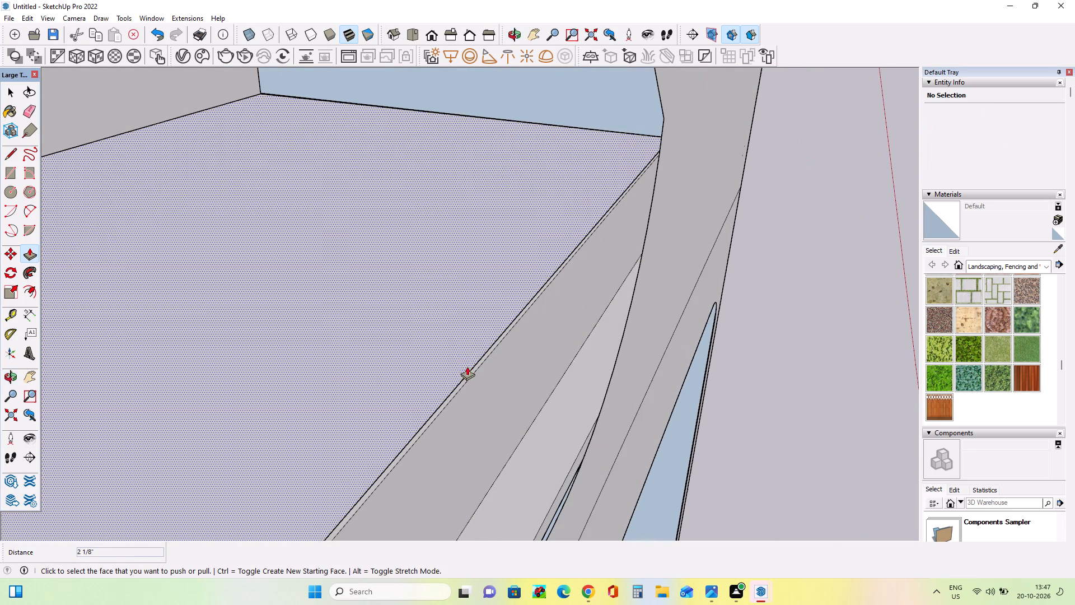
click(484, 383)
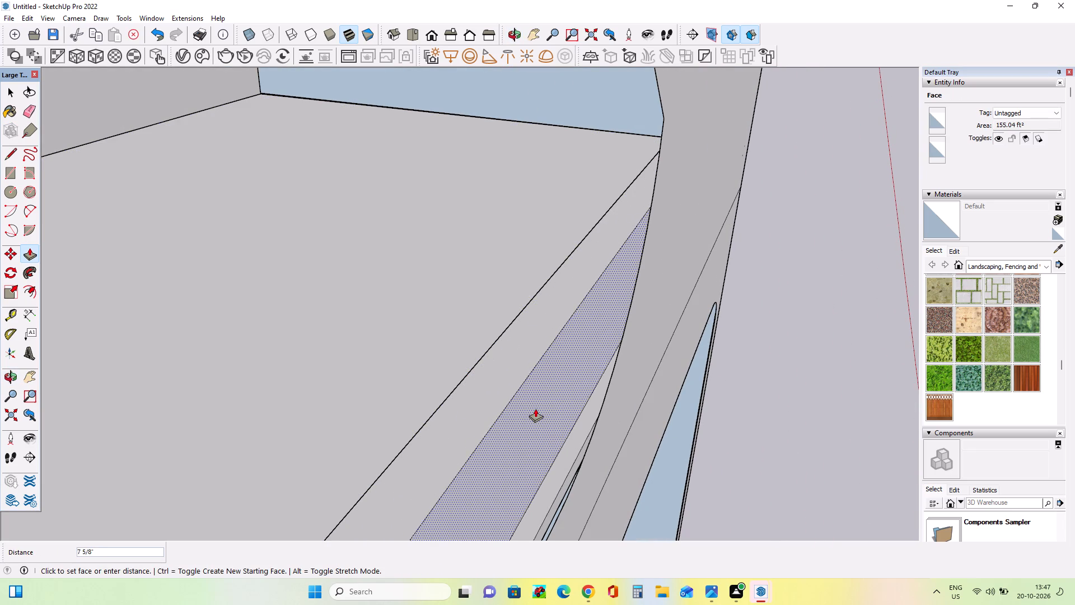
drag(535, 408, 562, 422)
middle_drag(458, 401, 600, 431)
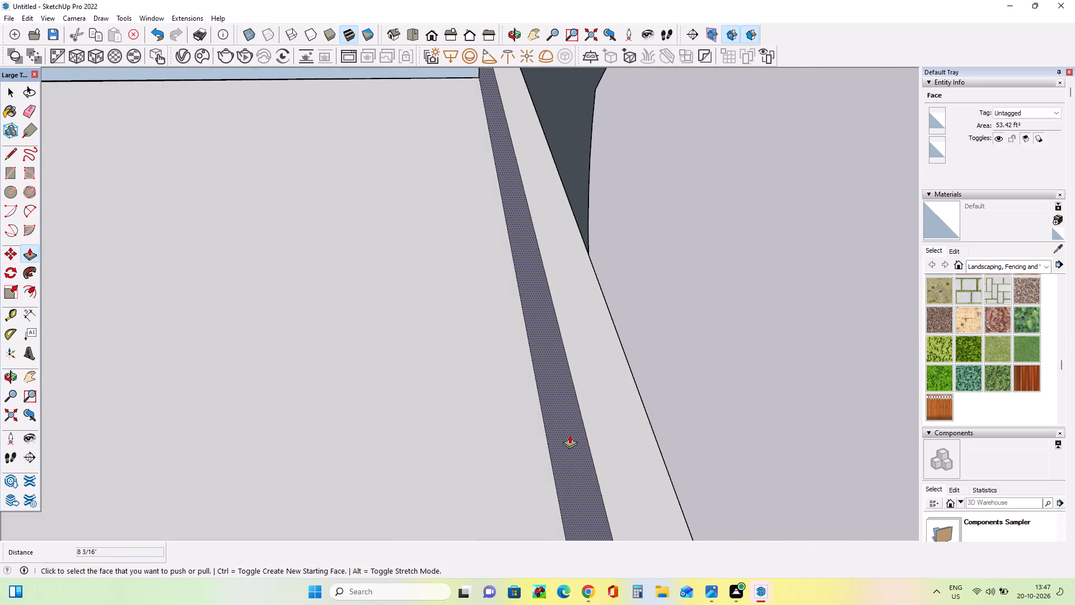
click(569, 435)
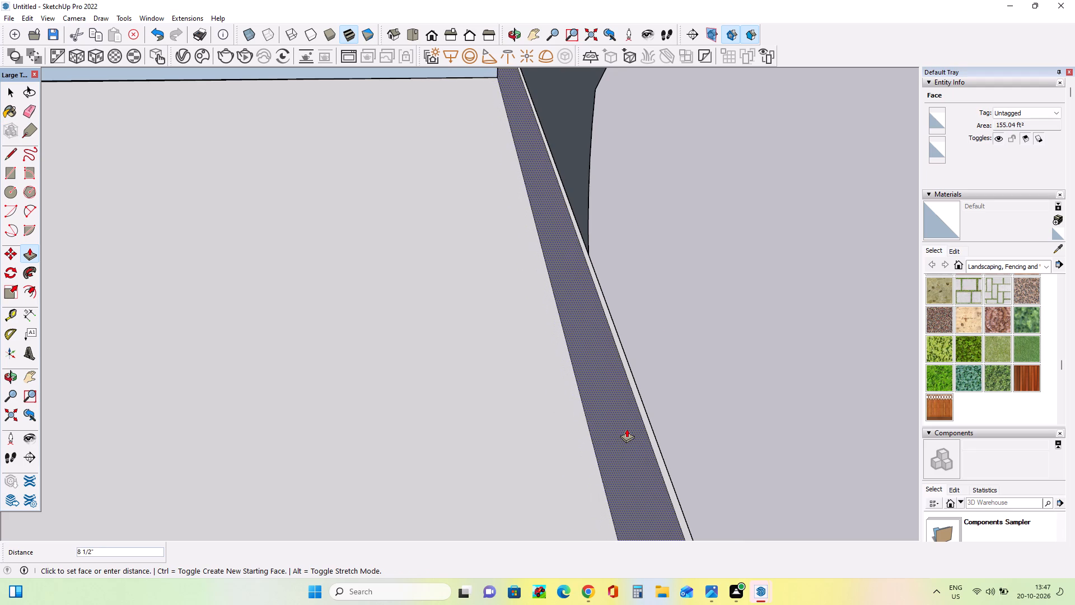
click(627, 429)
Move the parapet further towards the facade, extending its outer face slightly and pushing its inner face about 1 1/16".
middle_drag(656, 481, 420, 395)
scroll(436, 411, down, 3)
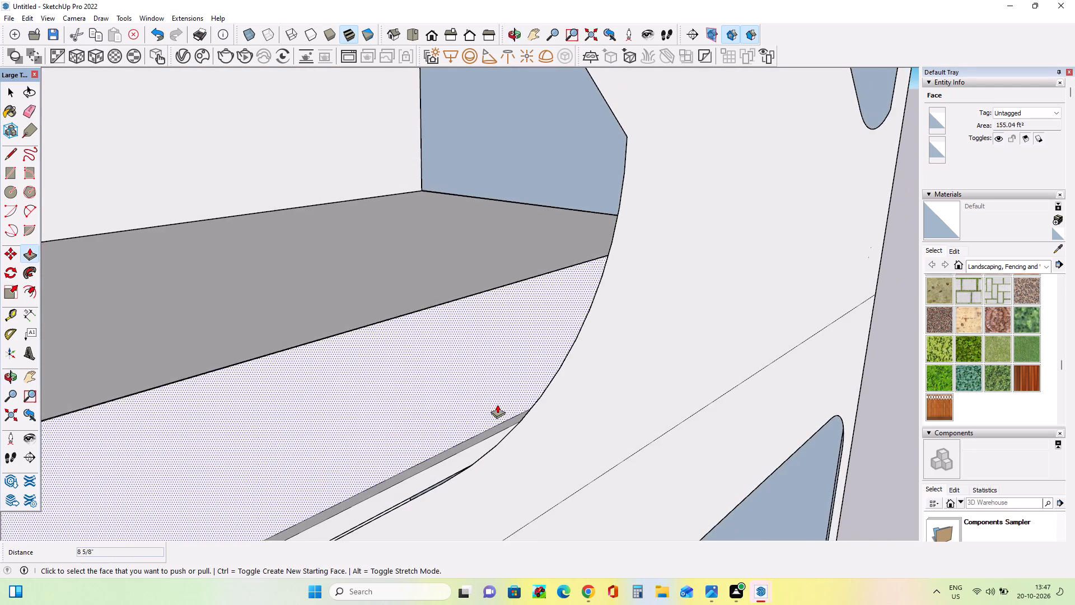
scroll(497, 404, down, 1)
middle_drag(585, 451, 461, 478)
scroll(461, 478, down, 4)
scroll(624, 460, down, 5)
middle_drag(565, 444, 648, 457)
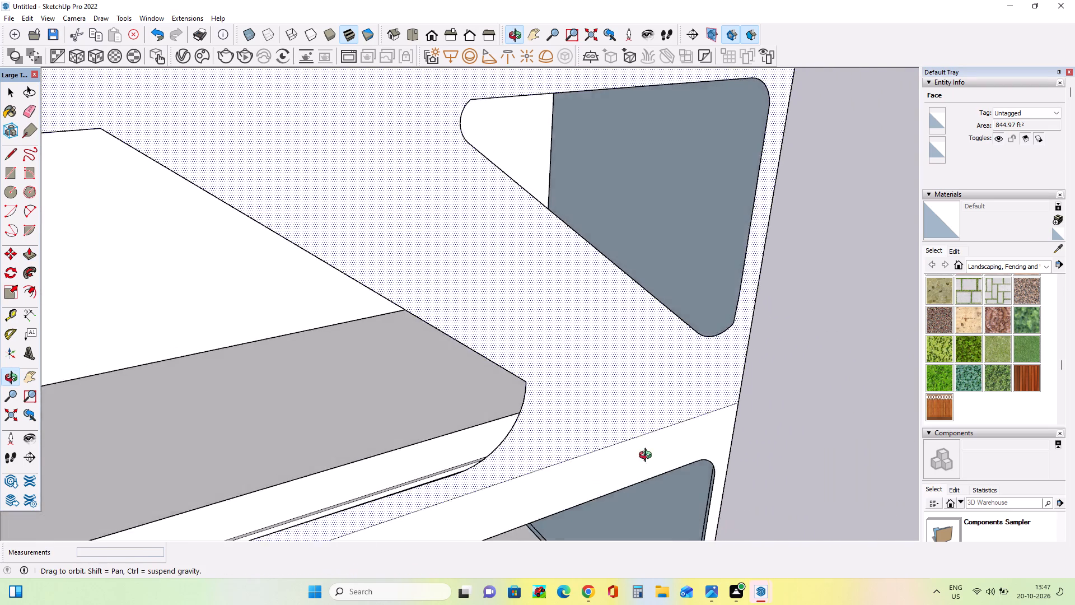
middle_drag(648, 457, 873, 420)
scroll(568, 463, up, 3)
scroll(552, 457, down, 1)
scroll(546, 455, up, 3)
middle_drag(510, 475, 496, 475)
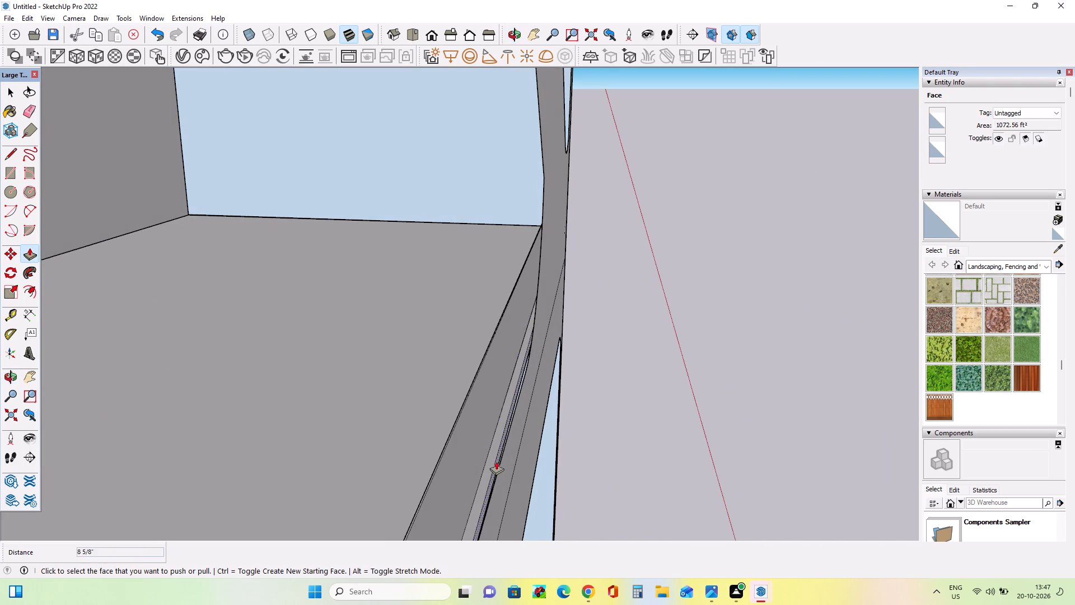
scroll(476, 444, up, 4)
click(469, 440)
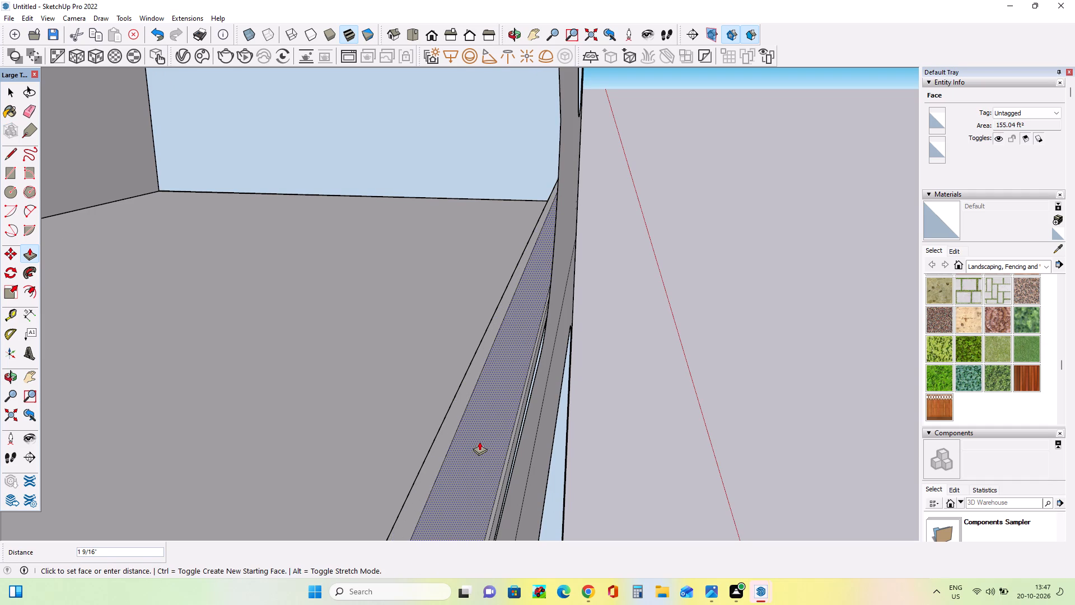
drag(479, 441, 487, 444)
middle_drag(410, 445, 498, 465)
click(618, 427)
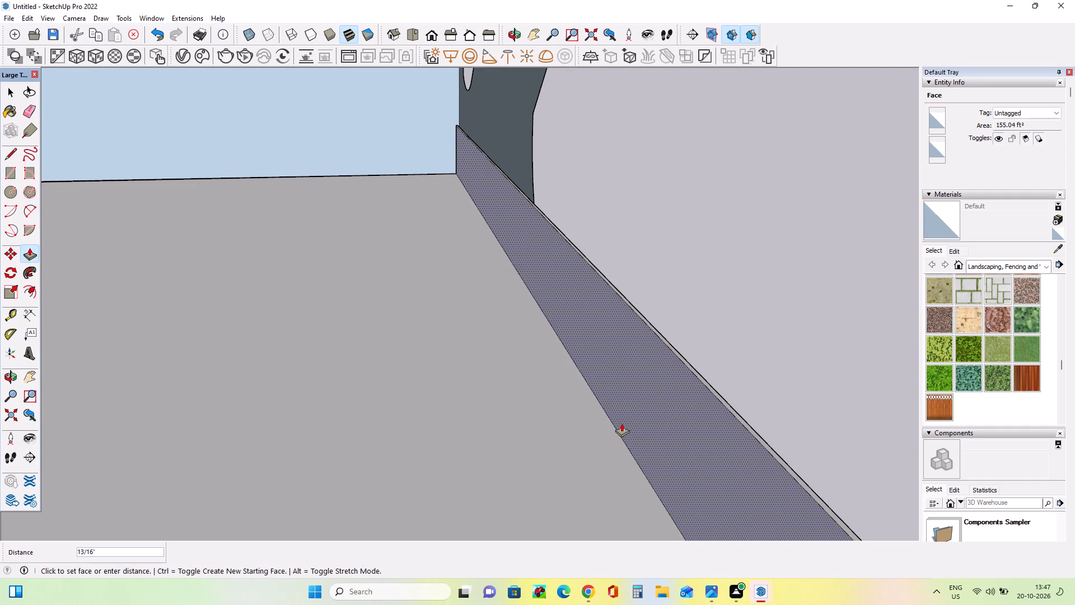
click(623, 423)
Push/Pull the parapet's thin top face upward about 3' 8 7/8" to raise it behind the top-storey opening.
scroll(563, 433, down, 4)
middle_drag(699, 453, 426, 434)
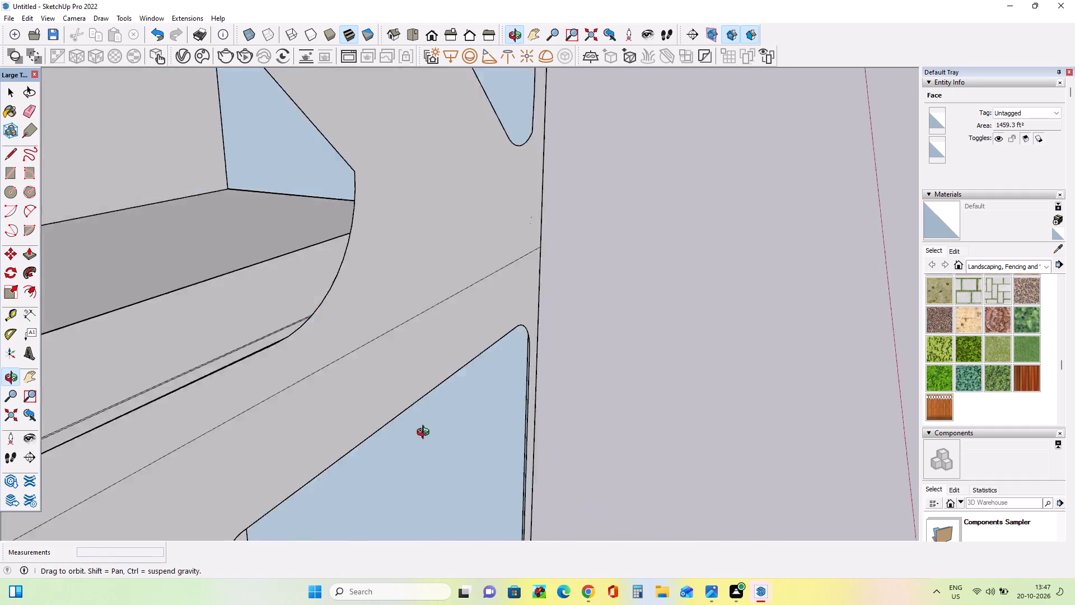
middle_drag(426, 434, 414, 441)
scroll(431, 450, down, 14)
middle_drag(656, 467, 336, 446)
scroll(349, 439, up, 14)
middle_drag(417, 443, 421, 546)
scroll(307, 492, up, 4)
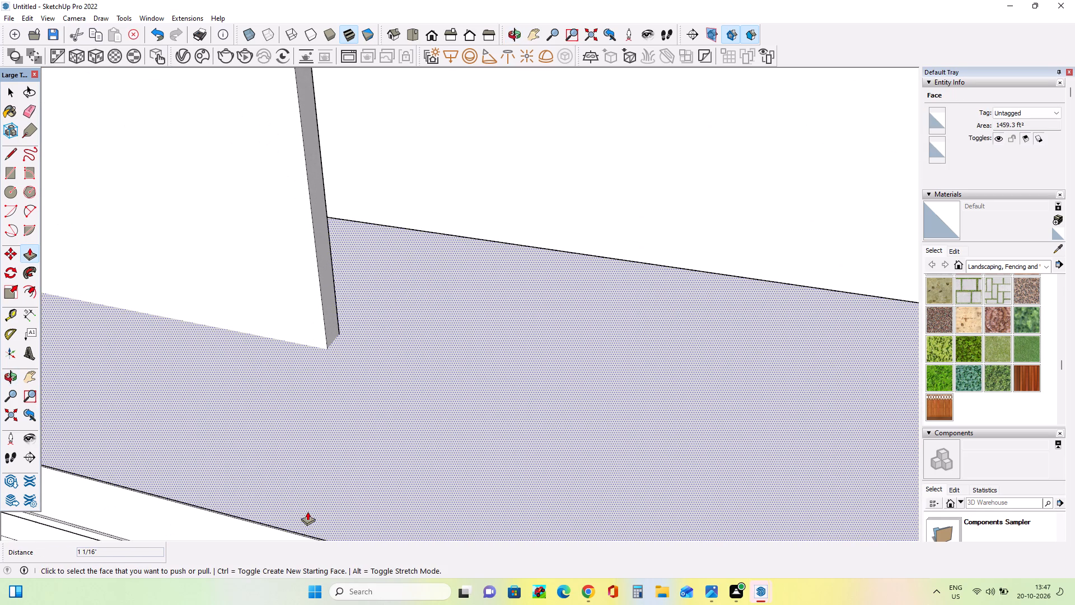
scroll(307, 511, up, 4)
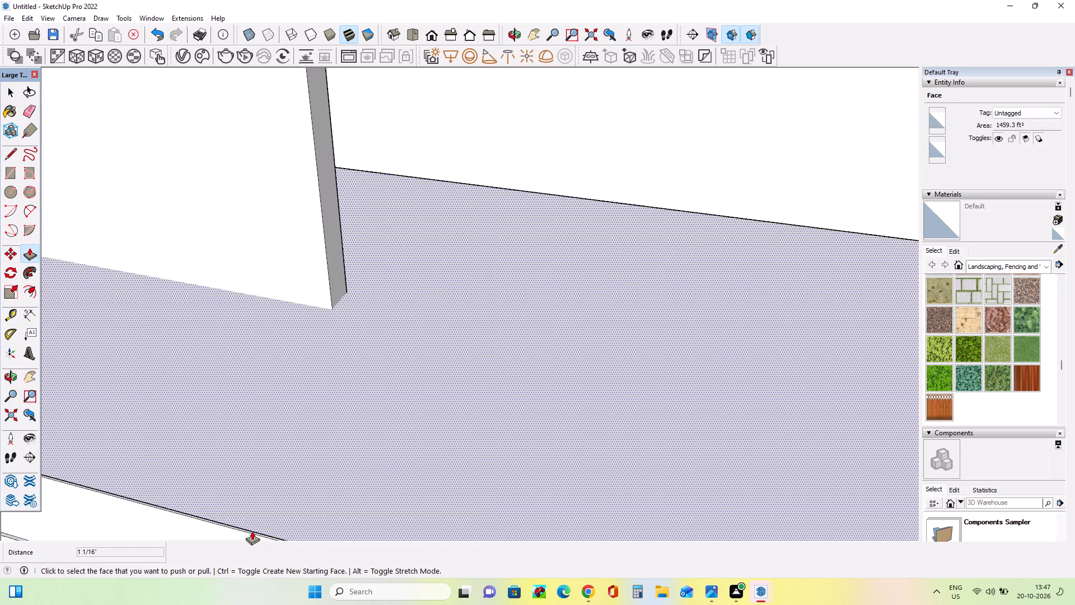
click(252, 533)
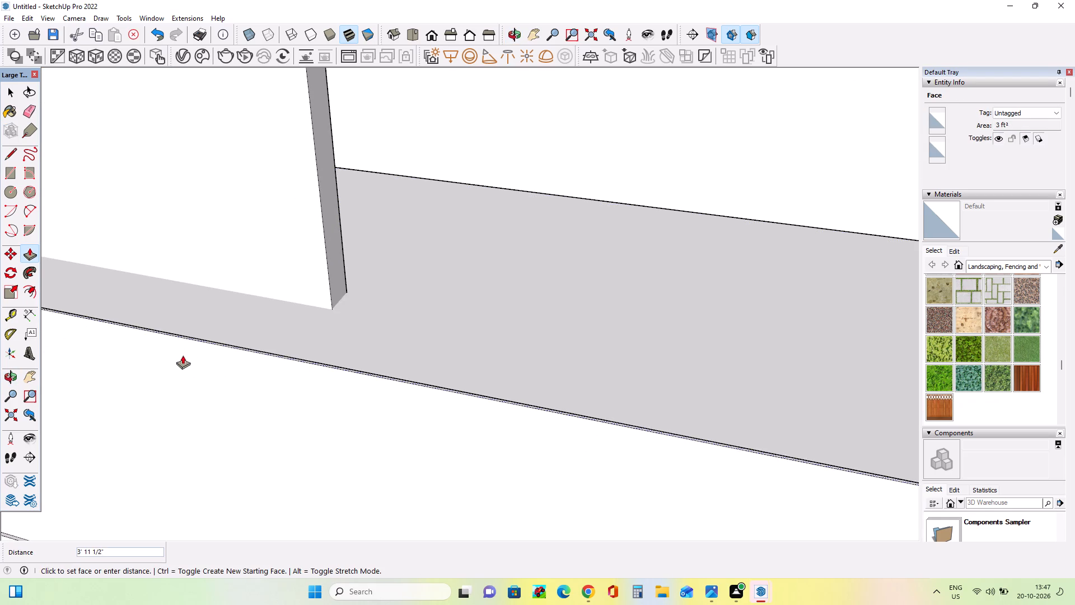
click(182, 364)
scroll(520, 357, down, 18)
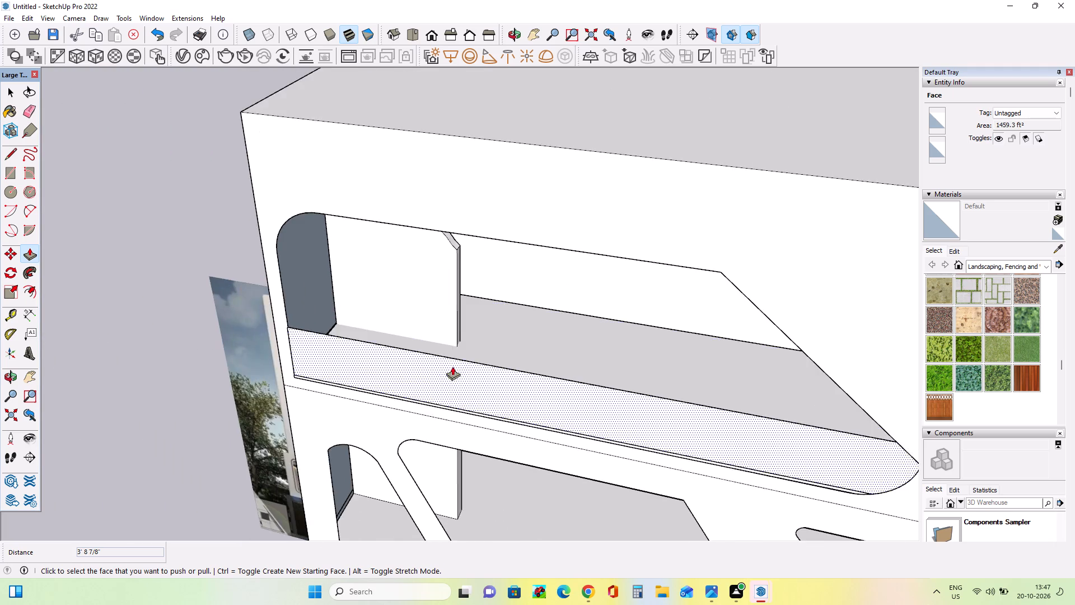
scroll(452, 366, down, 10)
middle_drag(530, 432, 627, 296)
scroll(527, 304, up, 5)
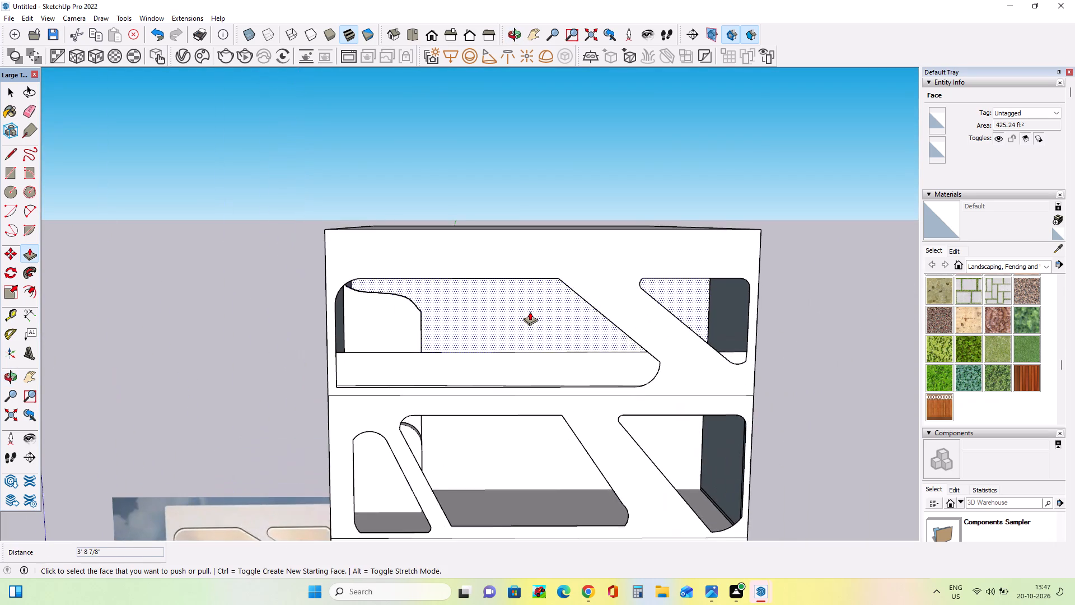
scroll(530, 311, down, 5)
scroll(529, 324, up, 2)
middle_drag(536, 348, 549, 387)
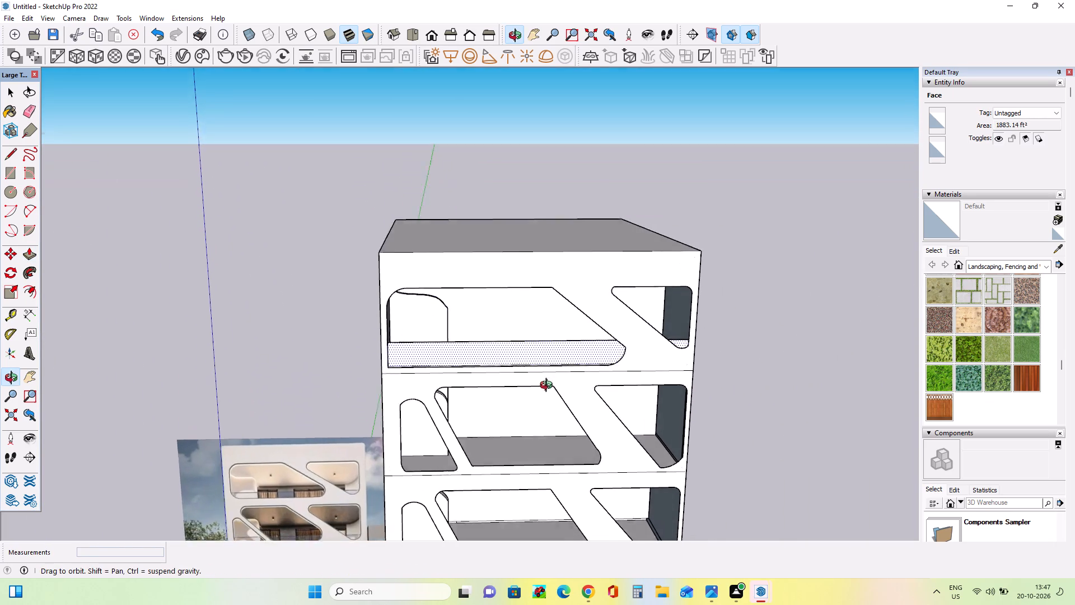
Erase the stray vertical edge above the partition's rounded corner, seen through the large opening of the second-highest storey.
middle_drag(549, 387, 604, 390)
scroll(488, 460, up, 9)
middle_drag(579, 445, 457, 455)
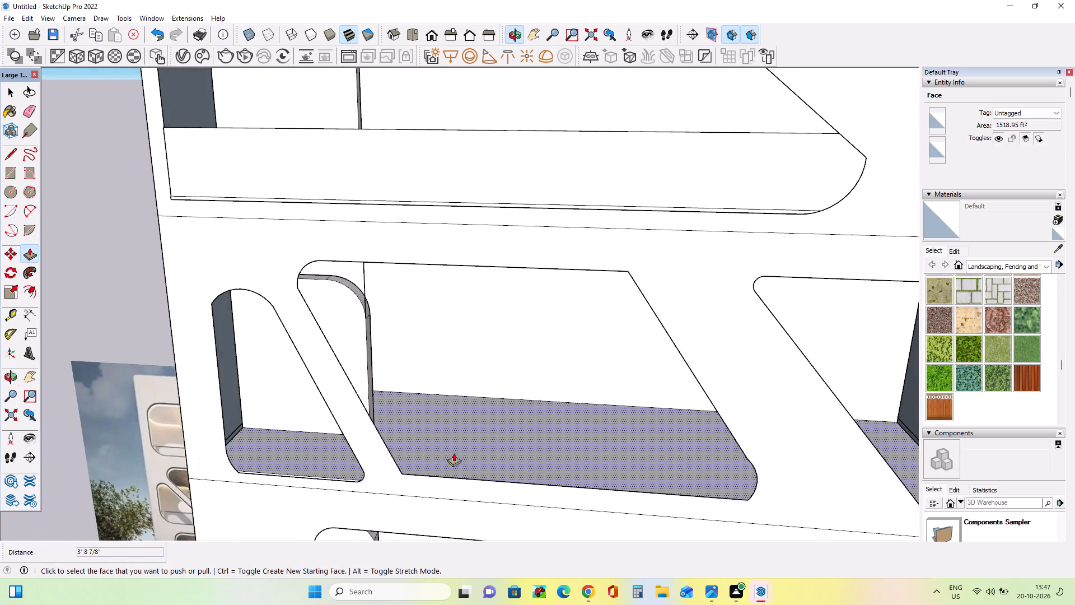
scroll(476, 395, down, 5)
scroll(370, 331, up, 5)
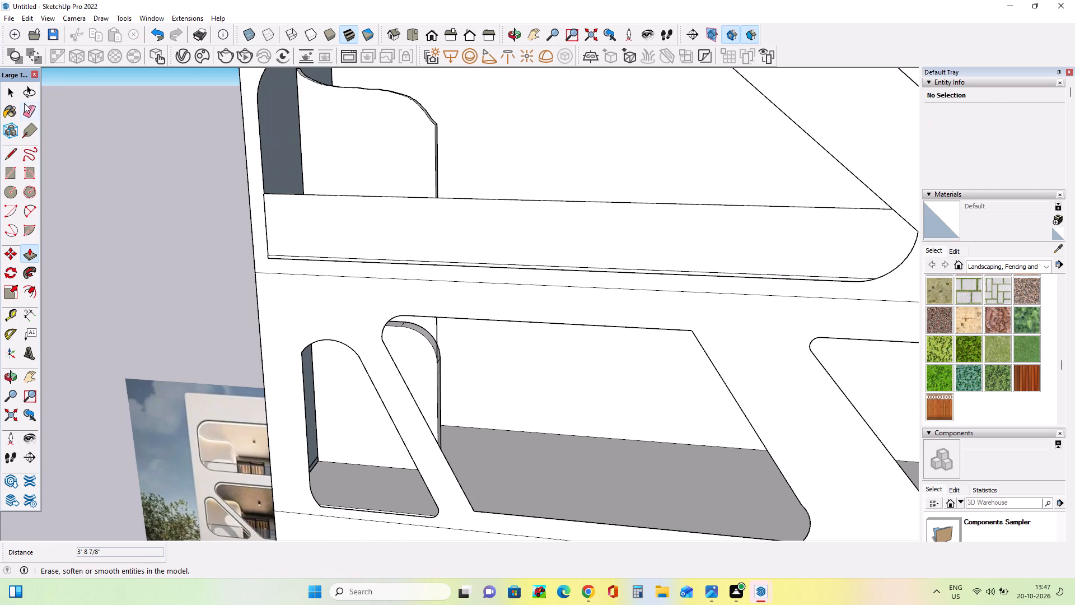
click(31, 111)
click(437, 336)
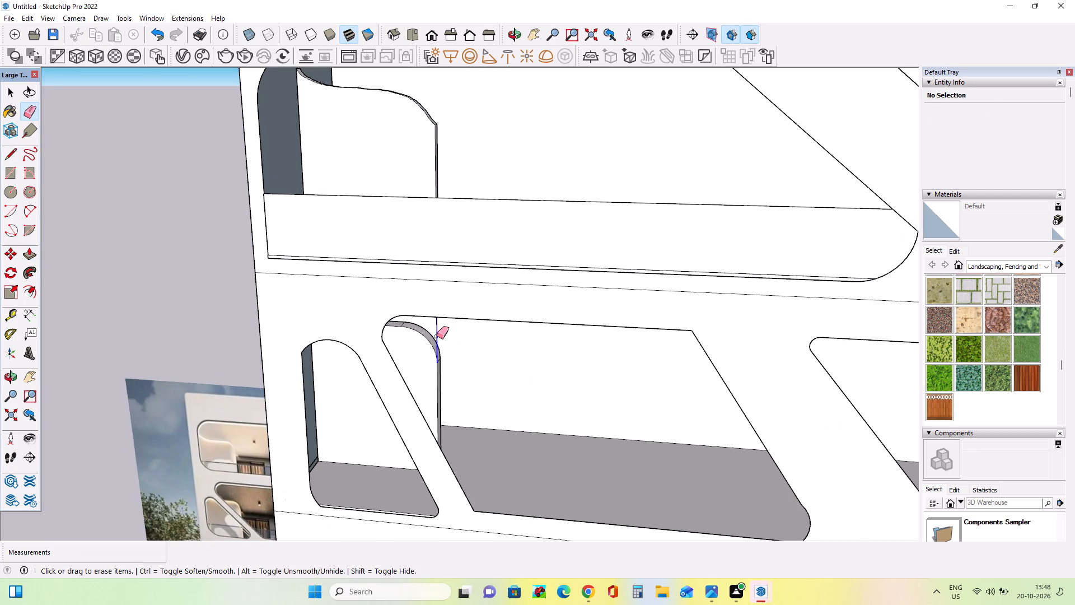
Draw a narrow rectangle about 2' 3" by 72' 4" on the second-highest storey's floor, running wall to wall along the facade.
scroll(445, 340, down, 11)
middle_drag(531, 446, 491, 448)
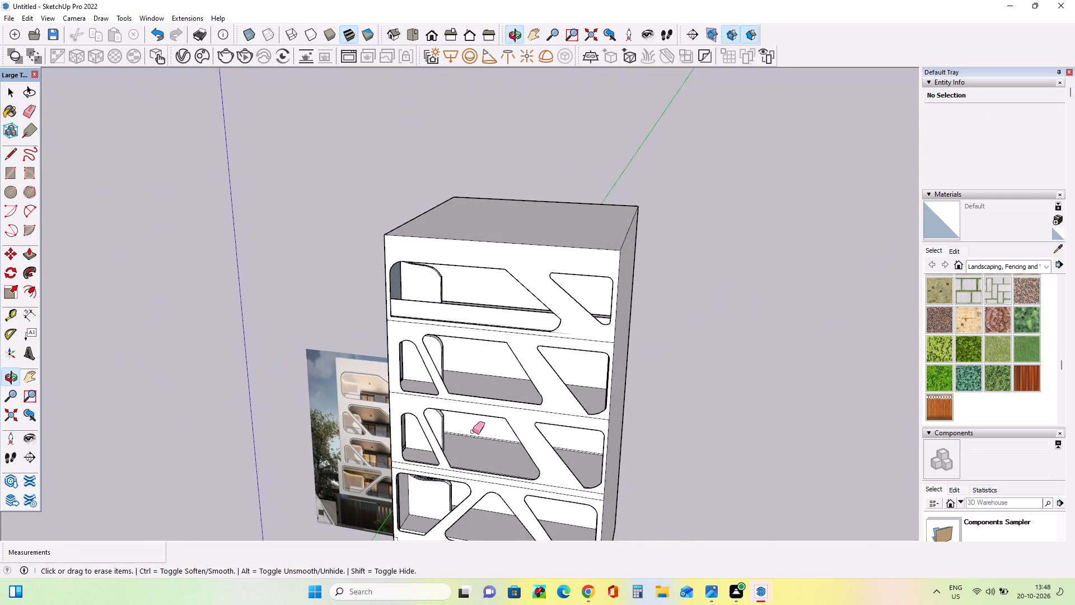
scroll(442, 422, up, 3)
middle_drag(450, 428, 476, 462)
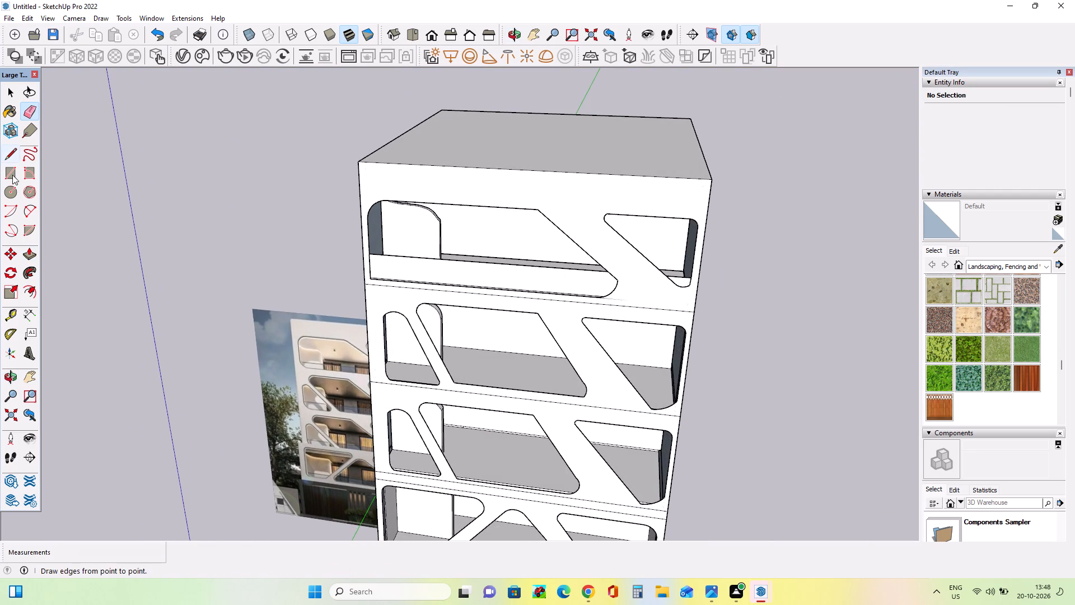
click(12, 174)
middle_drag(506, 351, 268, 388)
scroll(423, 366, up, 9)
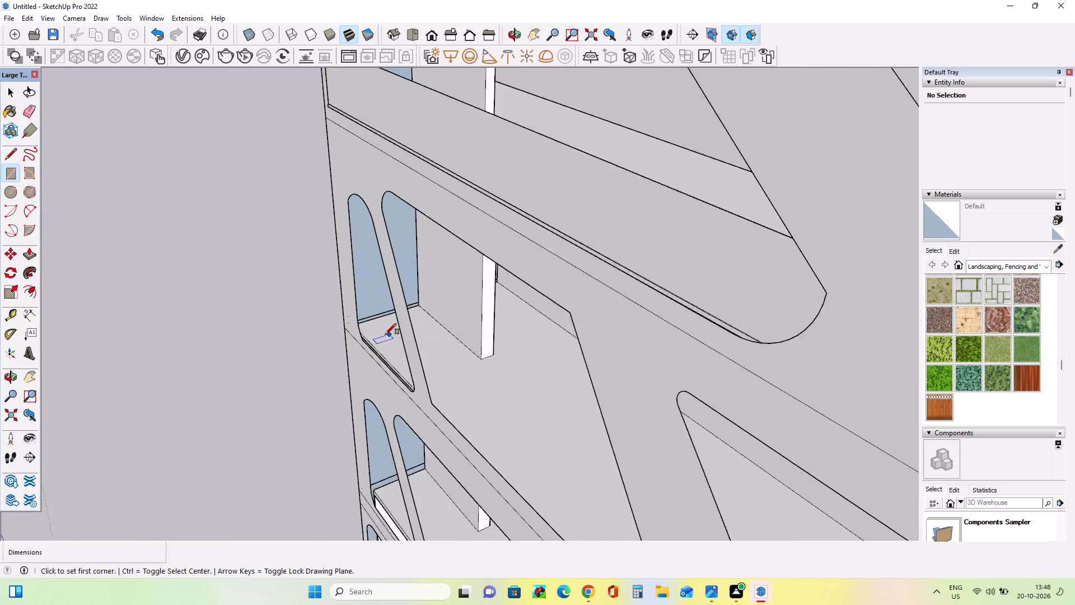
scroll(385, 334, up, 3)
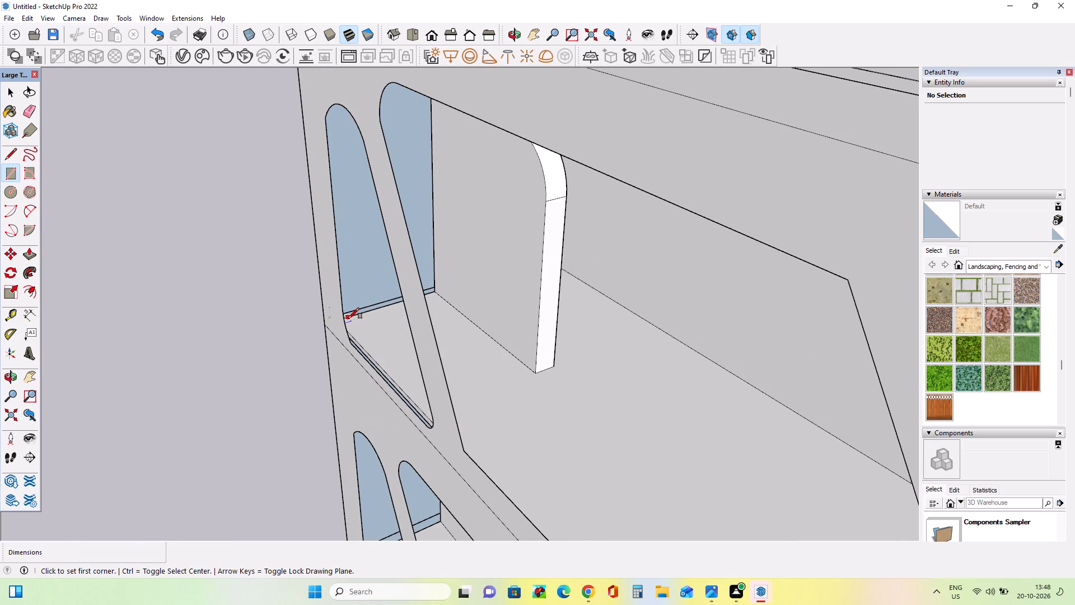
click(348, 319)
click(359, 313)
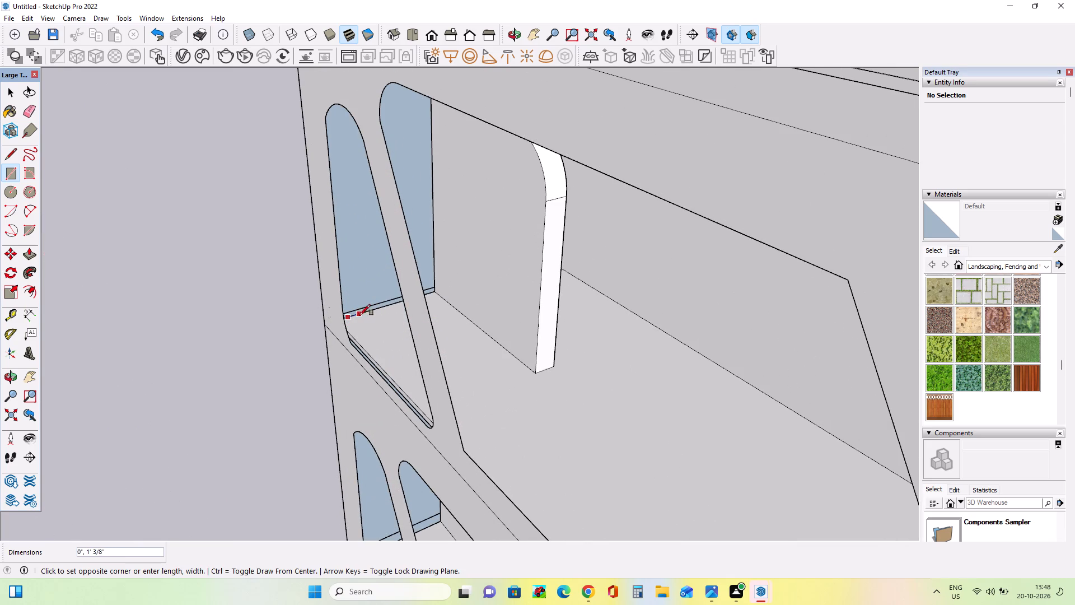
scroll(431, 369, down, 12)
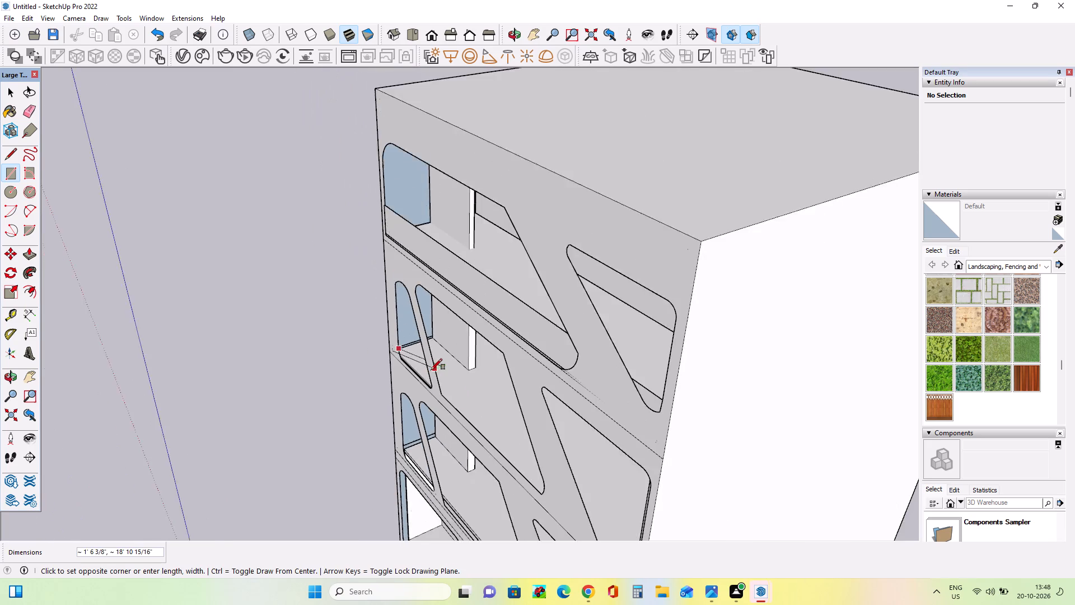
scroll(431, 370, down, 4)
middle_drag(429, 376, 818, 397)
scroll(633, 336, up, 5)
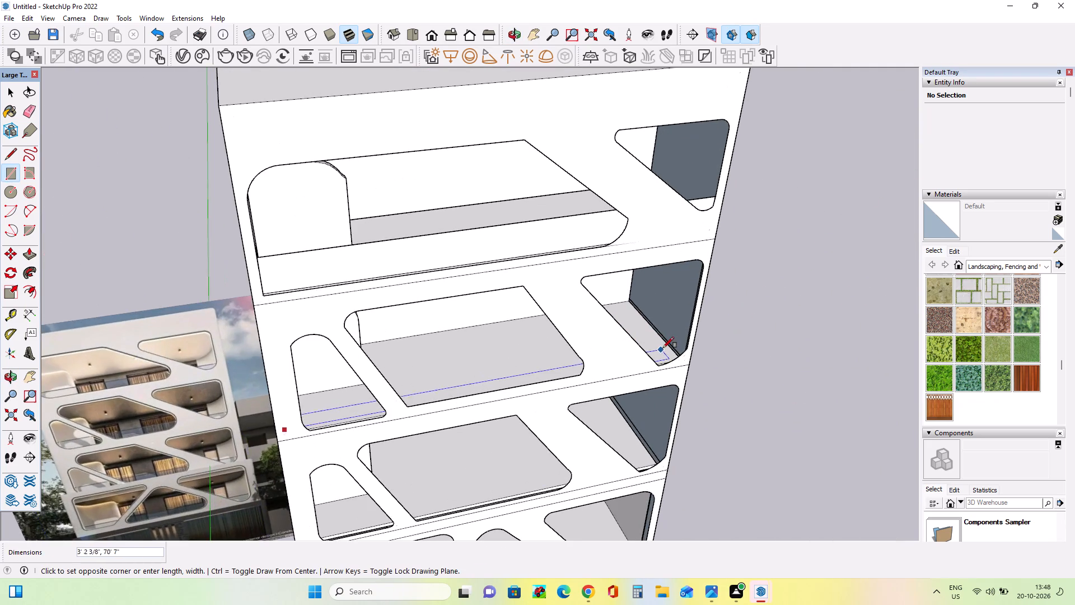
scroll(666, 345, up, 4)
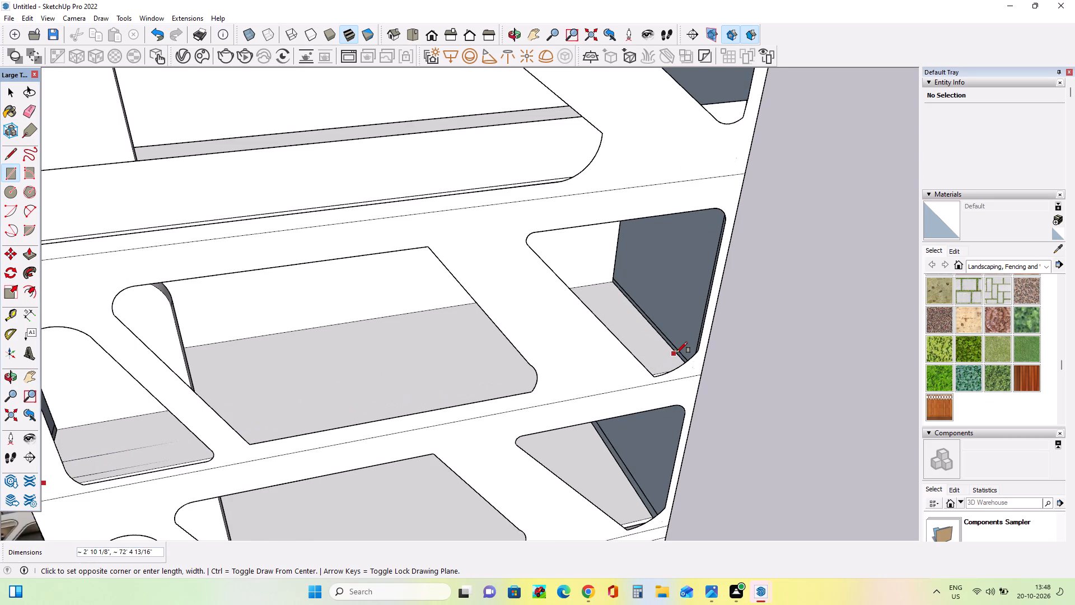
click(676, 353)
Push/Pull the narrow floor strip upward 9' 10 1/2" to form a parapet behind the second-highest storey's openings.
middle_drag(629, 387, 655, 420)
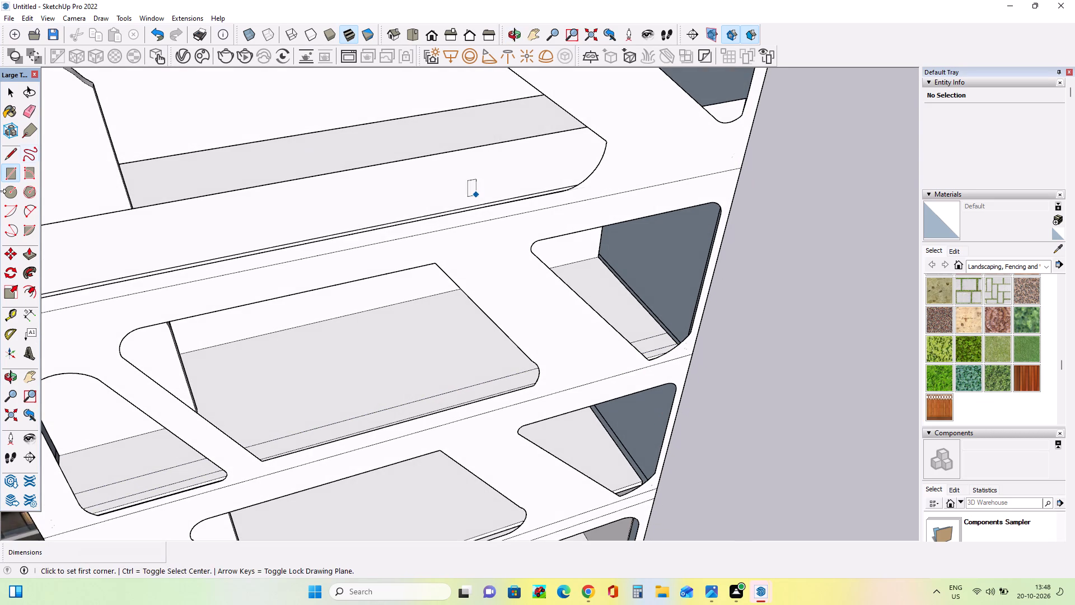
click(30, 258)
click(390, 411)
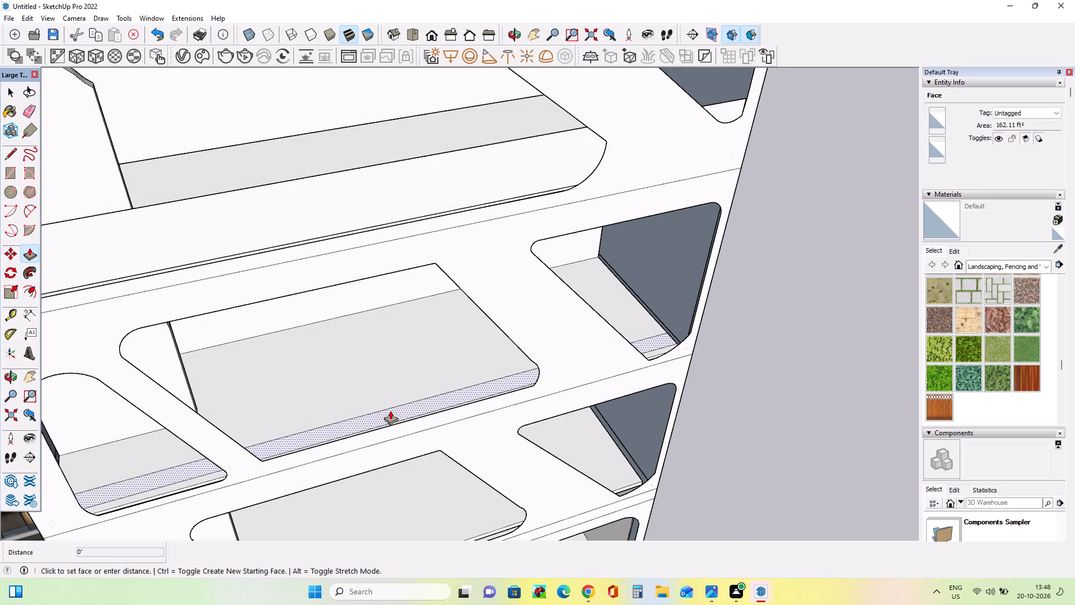
click(392, 346)
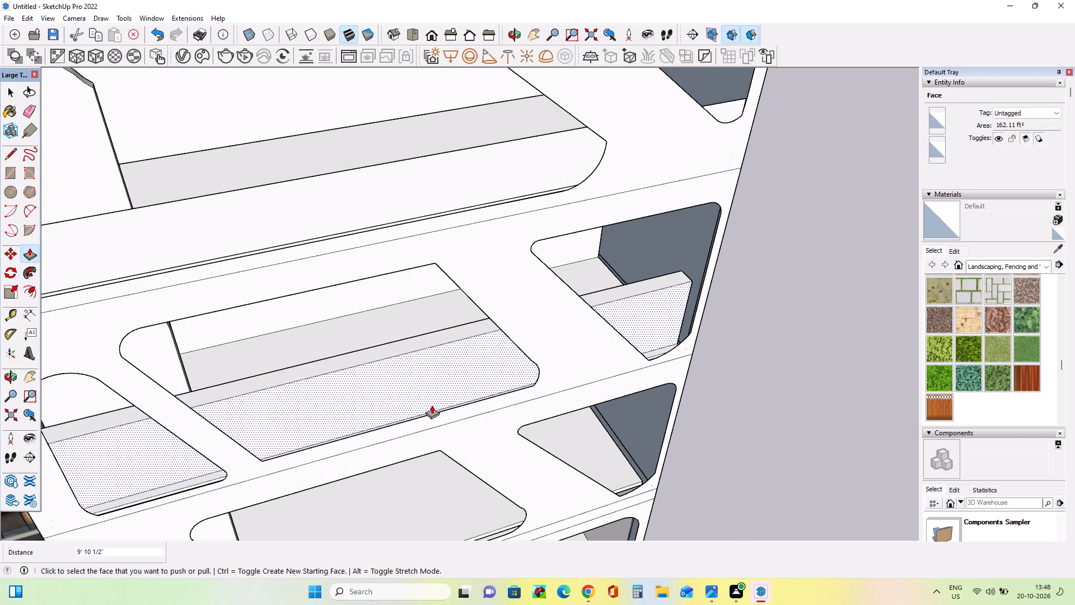
Lower the new parapet's top face by 7 11/16".
scroll(432, 407, down, 10)
middle_drag(413, 426, 393, 259)
middle_drag(498, 390, 512, 420)
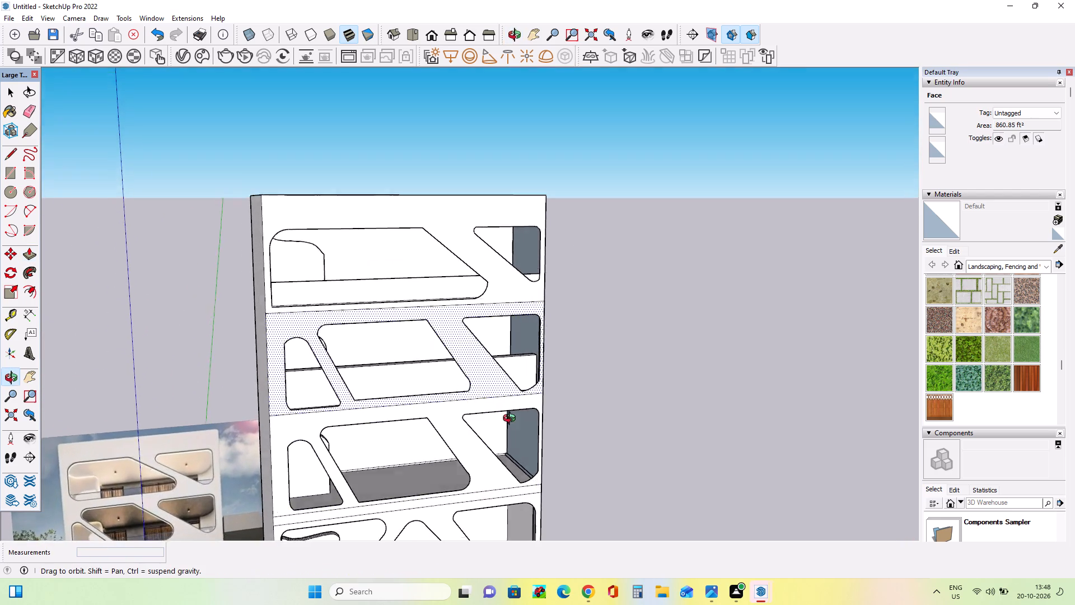
middle_drag(512, 420, 572, 511)
scroll(427, 334, up, 9)
click(442, 380)
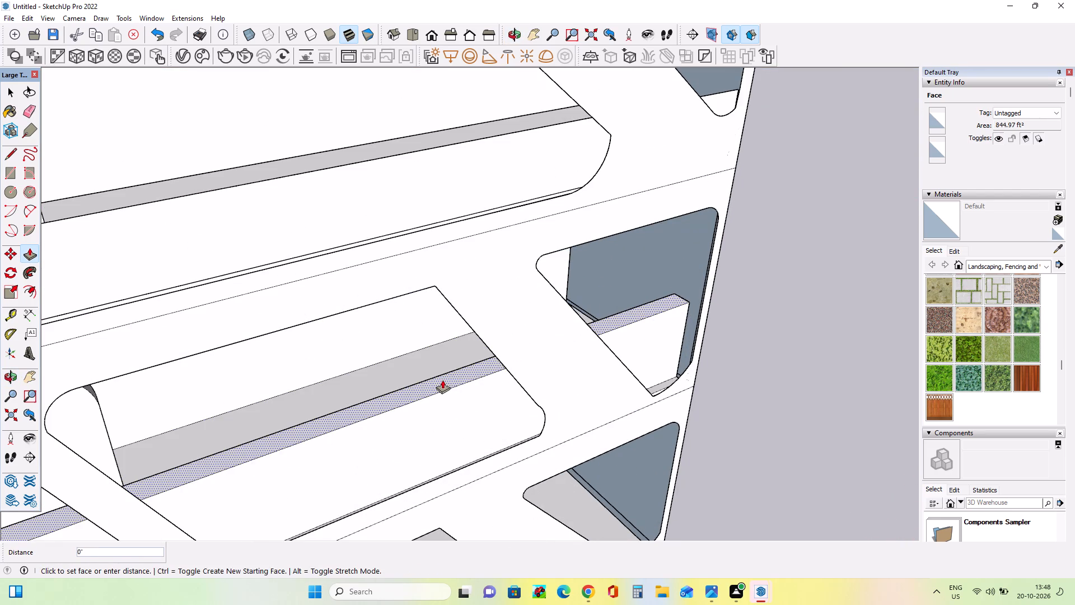
click(446, 385)
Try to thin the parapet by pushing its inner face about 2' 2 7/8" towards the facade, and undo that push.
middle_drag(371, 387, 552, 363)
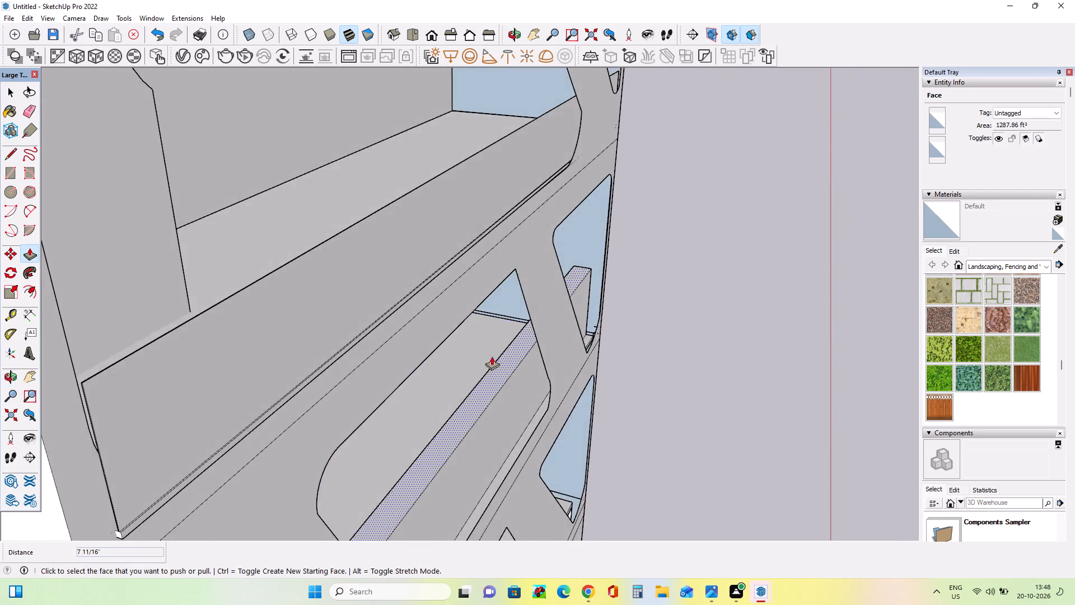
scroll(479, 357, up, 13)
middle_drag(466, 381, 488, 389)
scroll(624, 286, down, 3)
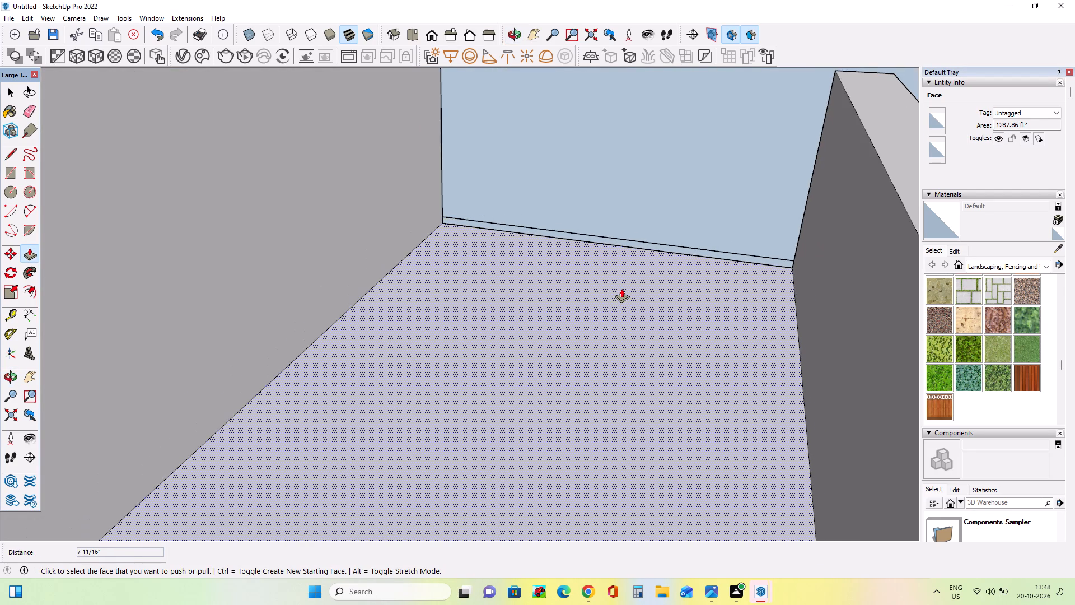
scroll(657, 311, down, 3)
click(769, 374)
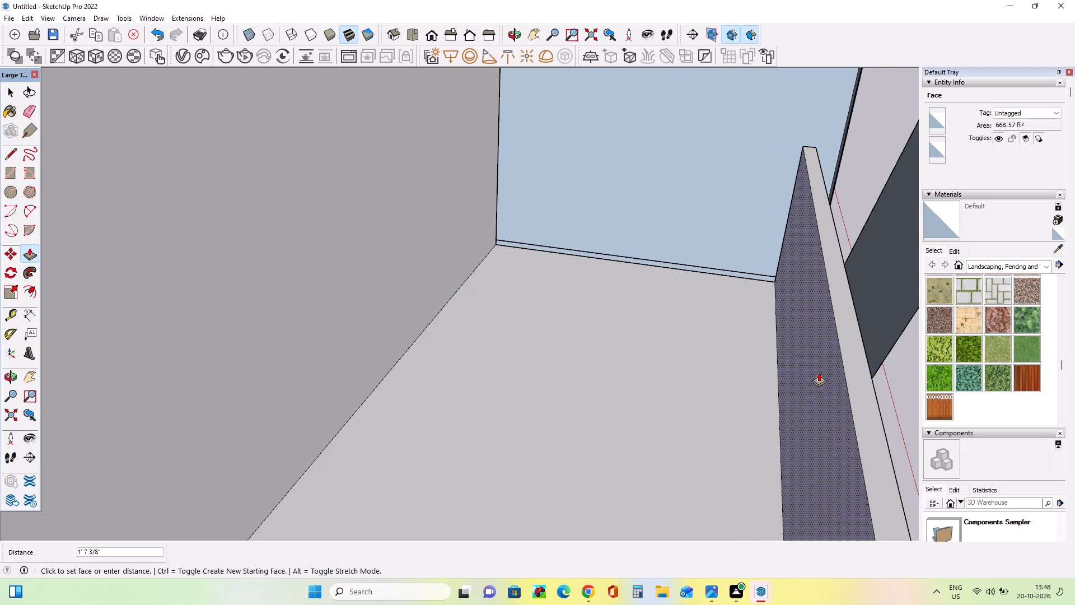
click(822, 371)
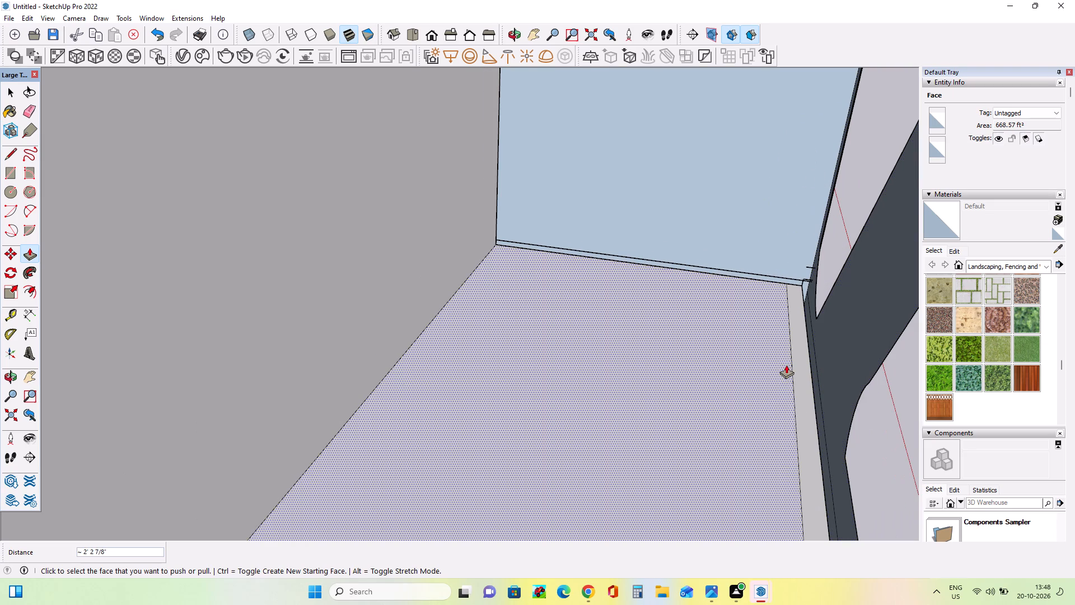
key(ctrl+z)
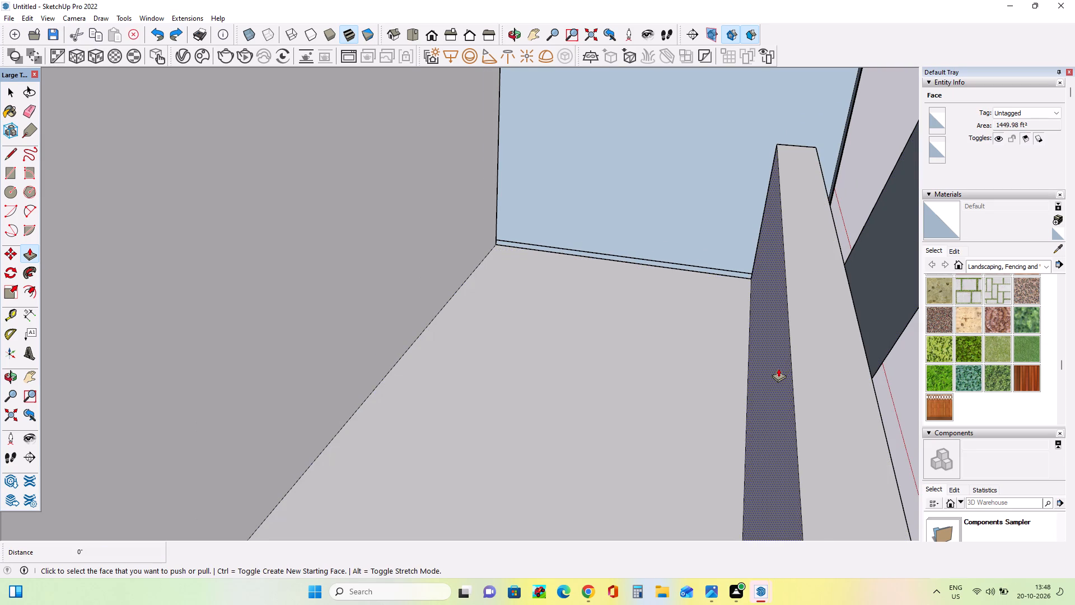
Thin the second-highest storey's parapet by pushing its inner face towards the facade 1' 8 1/16", 3 1/2" and 2 1/8" in turn.
click(778, 368)
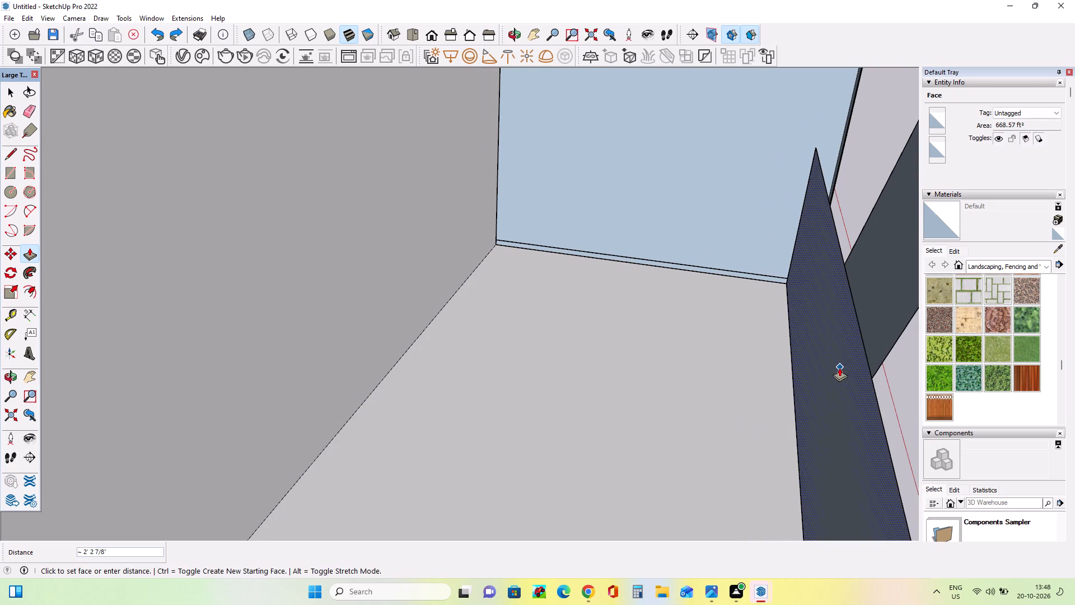
click(831, 369)
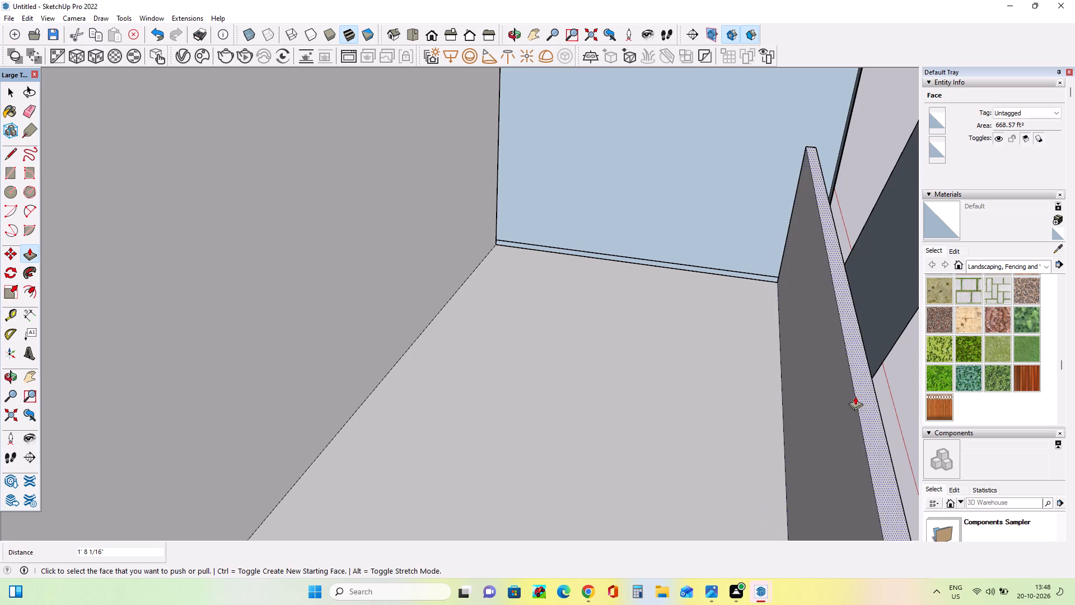
click(843, 399)
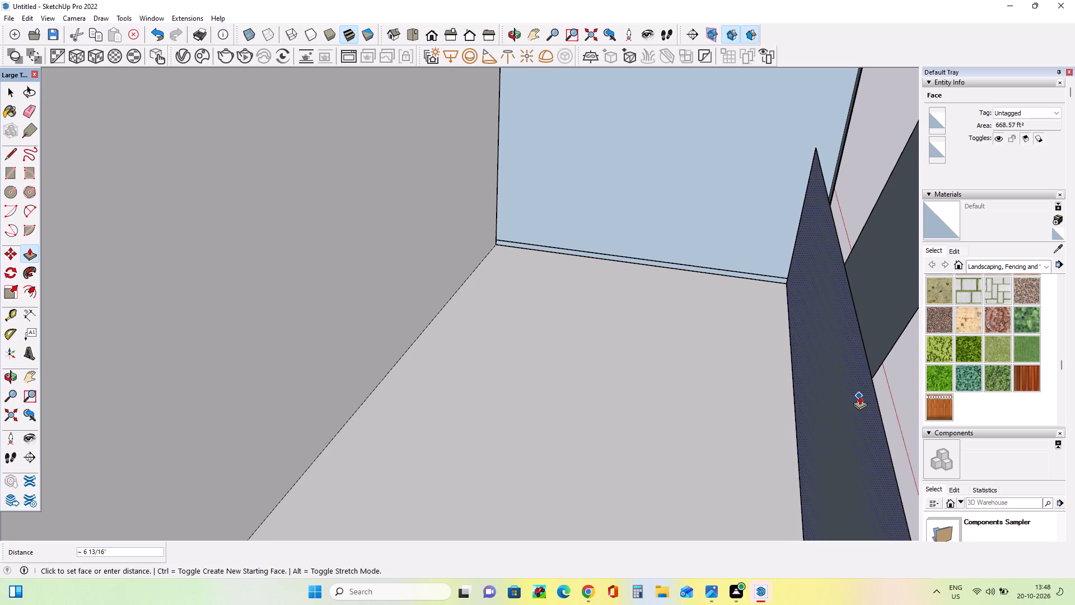
click(854, 396)
scroll(860, 420, up, 5)
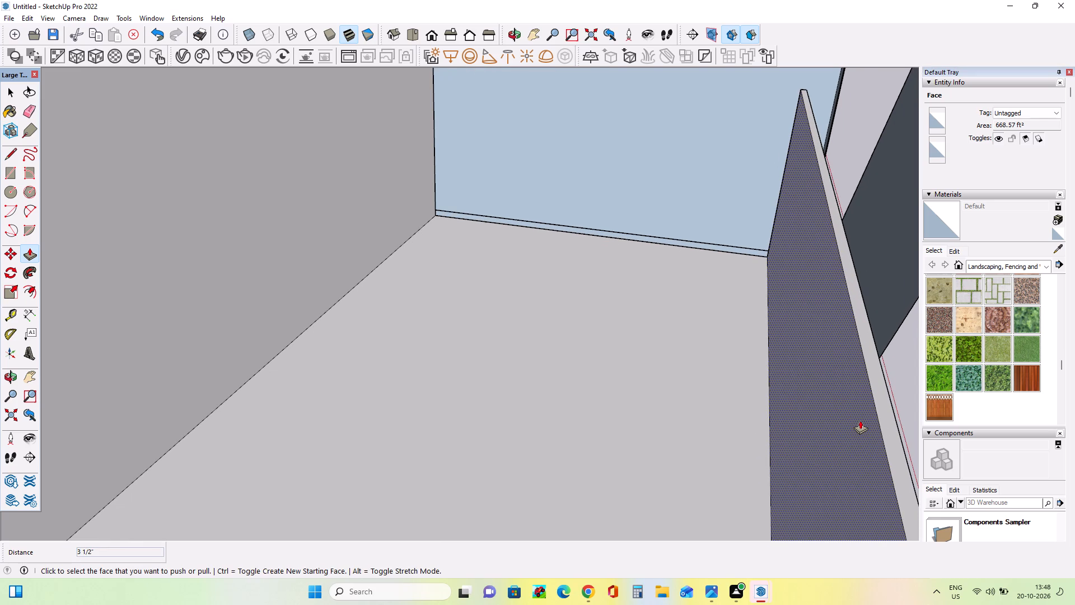
click(860, 420)
click(871, 418)
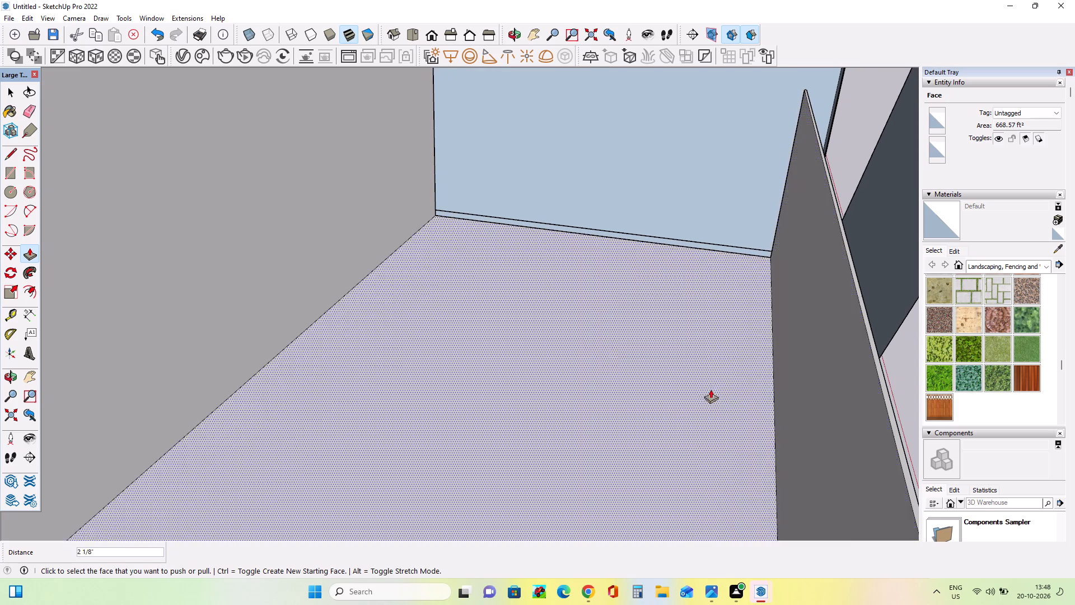
Lower the thin top face of the second-highest storey's parapet by 2' 1 3/16".
scroll(611, 347, down, 3)
scroll(611, 347, up, 1)
scroll(611, 347, down, 11)
middle_drag(597, 392, 189, 248)
scroll(189, 248, down, 4)
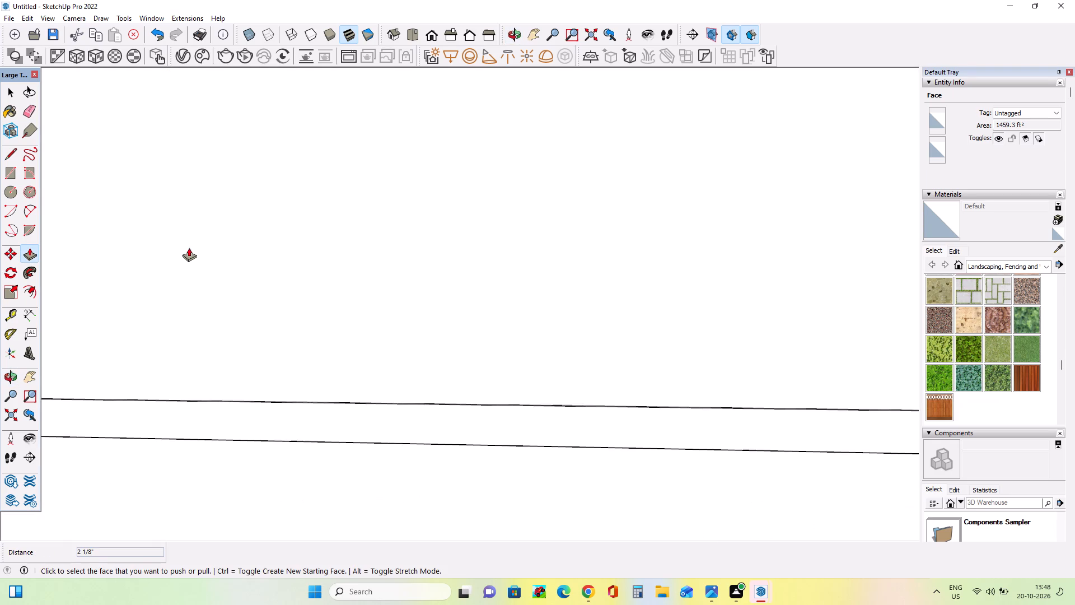
scroll(189, 248, down, 20)
scroll(189, 248, down, 7)
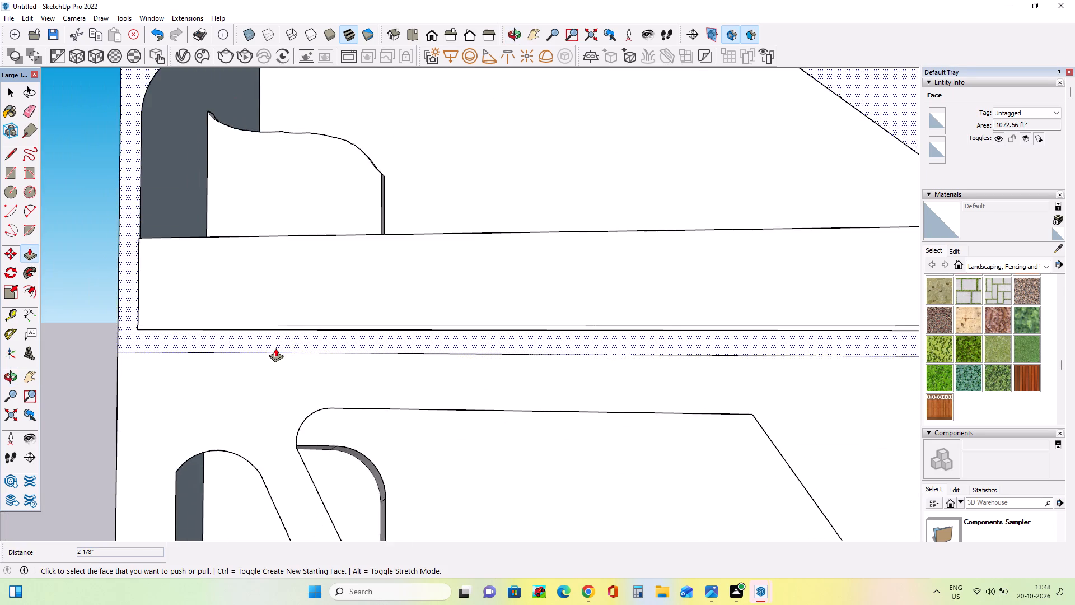
scroll(275, 348, down, 2)
scroll(275, 348, up, 1)
scroll(275, 348, down, 12)
middle_drag(384, 390, 420, 424)
scroll(380, 403, up, 4)
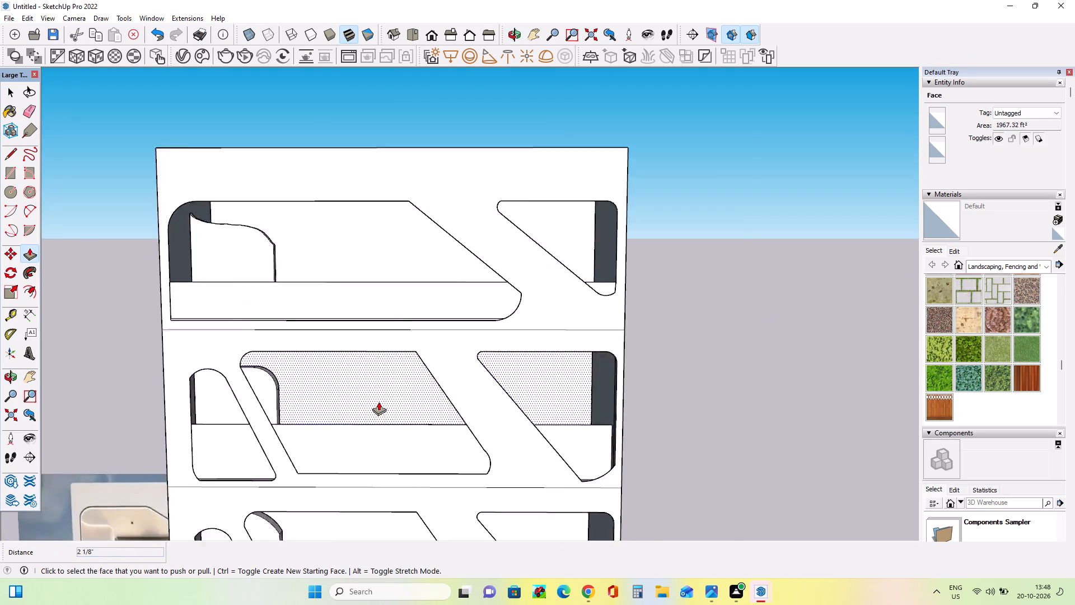
scroll(378, 402, up, 2)
middle_drag(381, 406, 400, 497)
scroll(382, 443, up, 15)
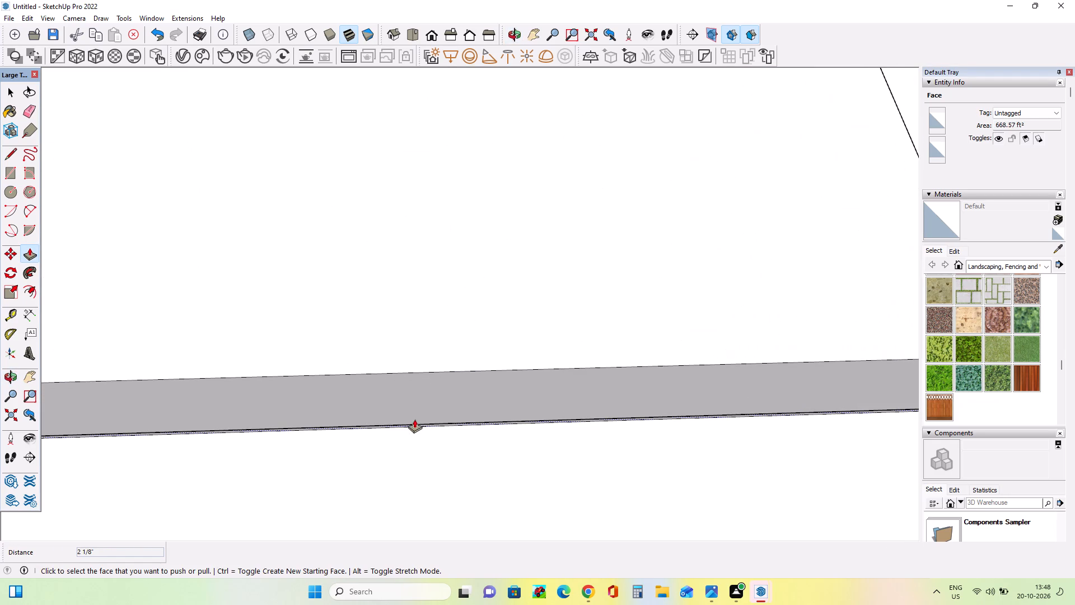
scroll(425, 421, up, 4)
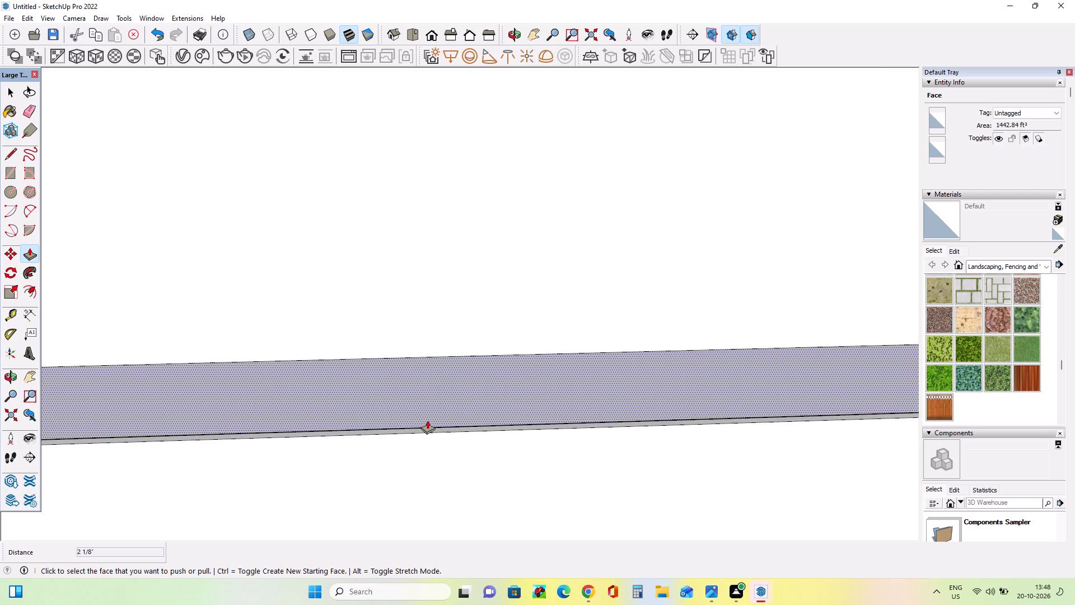
scroll(427, 420, up, 1)
middle_drag(429, 430, 430, 457)
scroll(424, 389, down, 5)
middle_drag(423, 433, 423, 446)
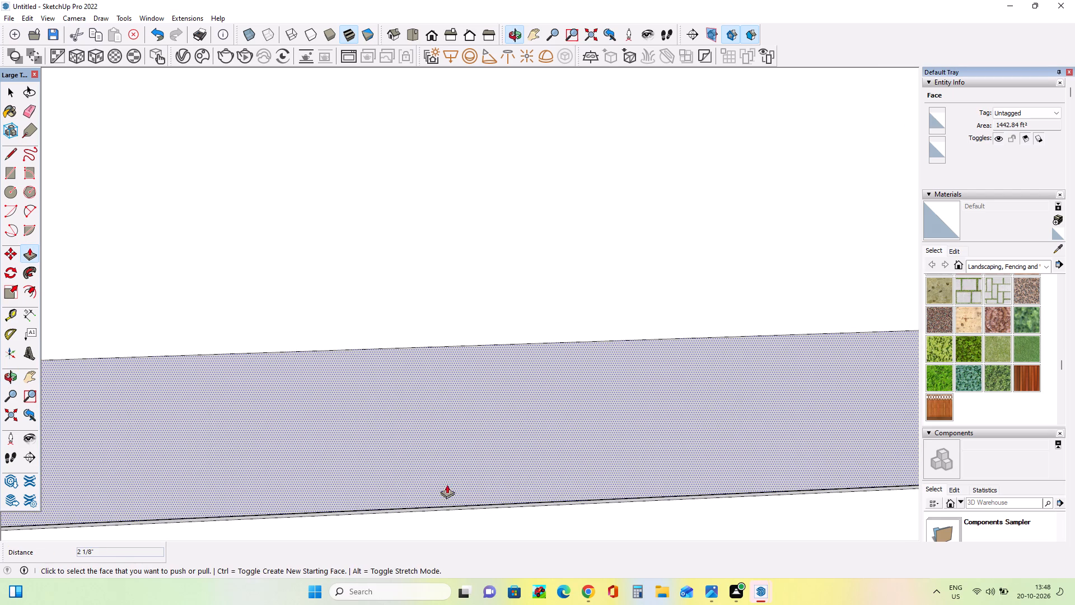
click(457, 509)
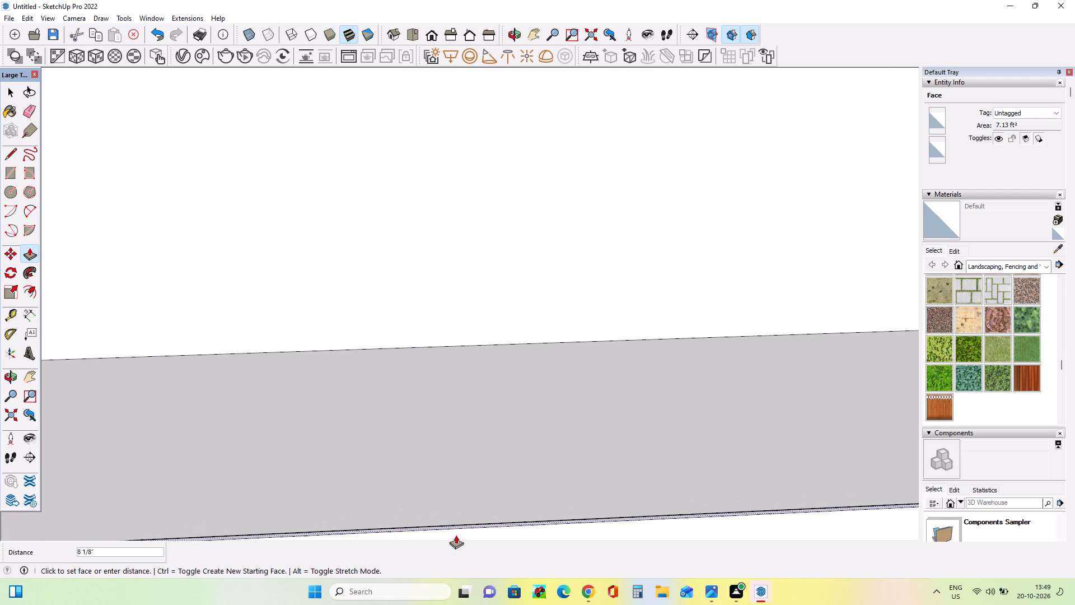
click(459, 543)
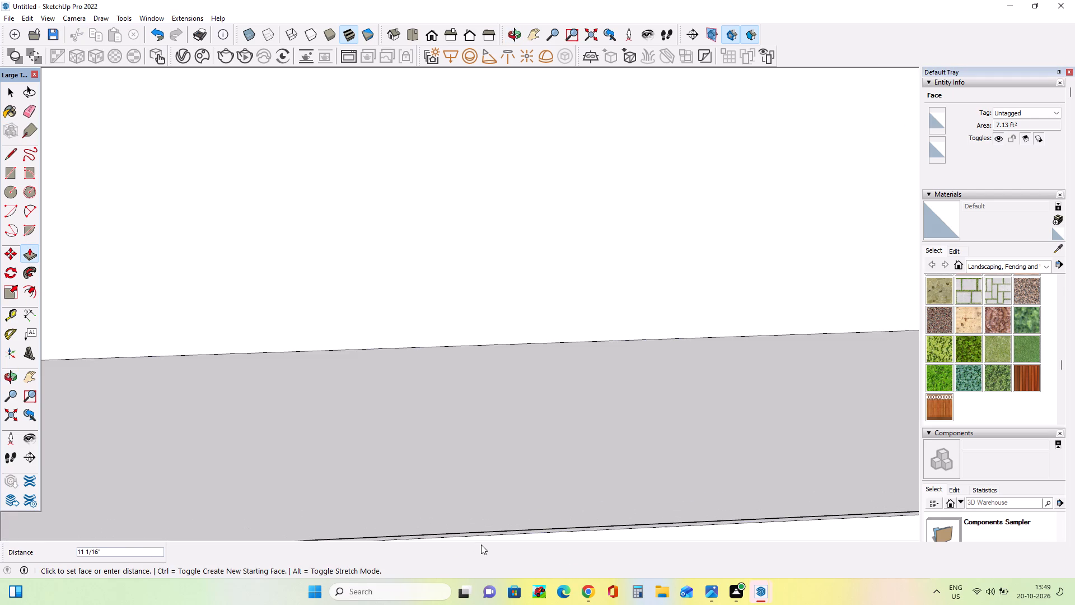
click(481, 544)
click(533, 544)
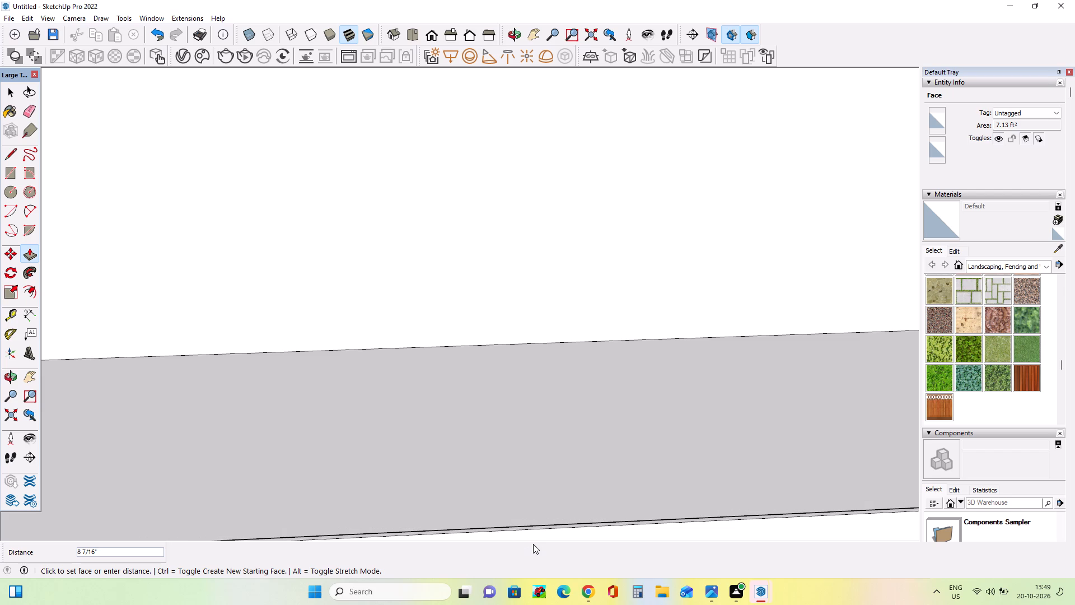
scroll(496, 409, down, 14)
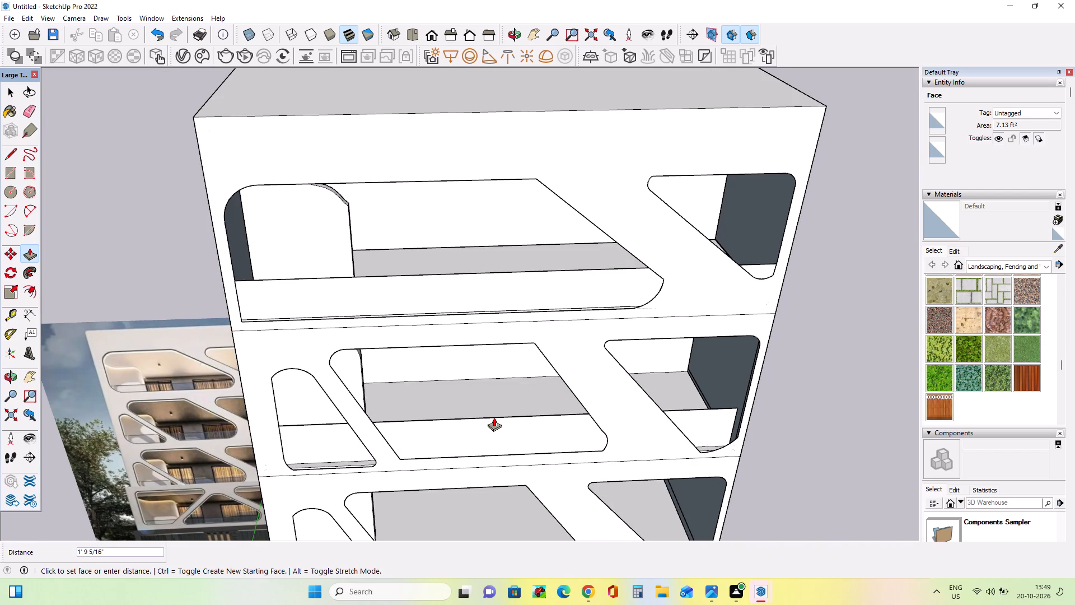
click(494, 419)
Pull the front edge face of the third-highest storey's floor 1' 11/16" towards the facade to close the gap.
middle_drag(501, 459, 496, 389)
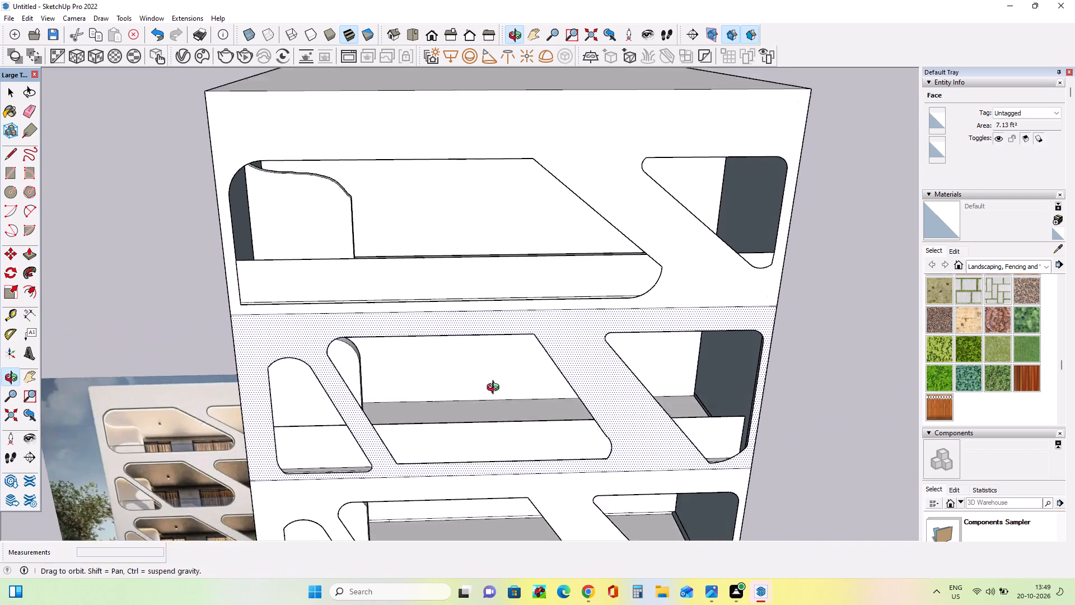
middle_drag(496, 389, 496, 373)
scroll(495, 370, down, 9)
scroll(492, 451, down, 3)
scroll(496, 513, up, 9)
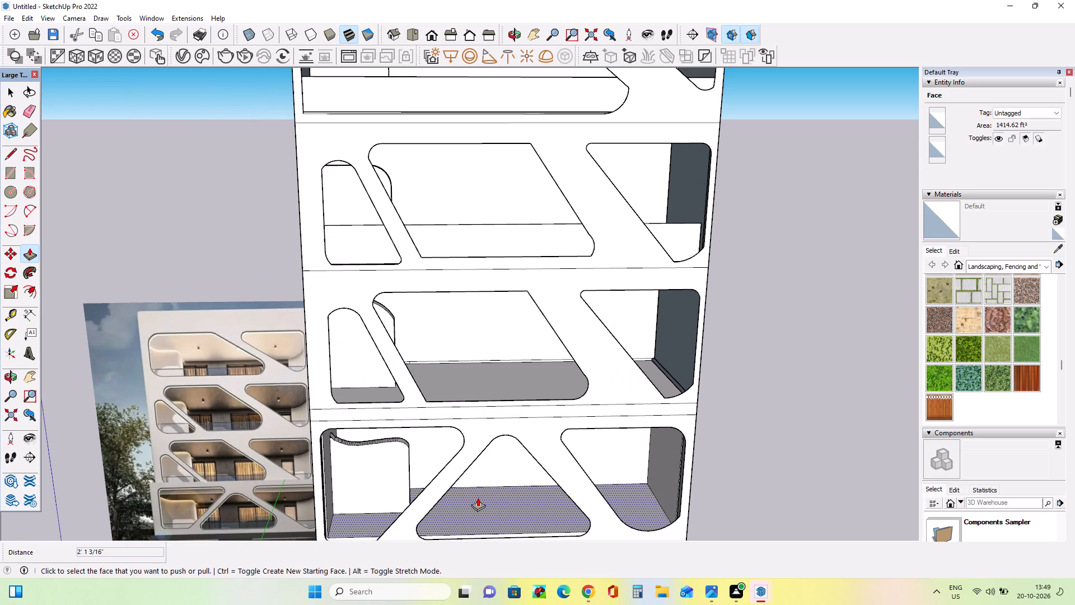
middle_drag(450, 407, 310, 469)
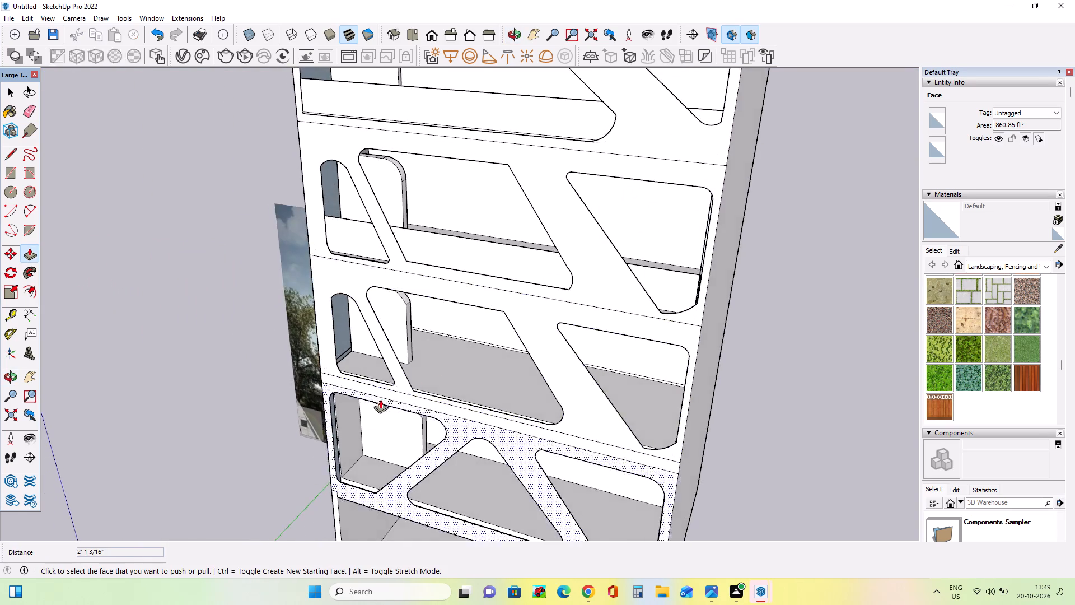
scroll(436, 364, up, 5)
middle_drag(461, 394, 454, 457)
scroll(372, 354, up, 3)
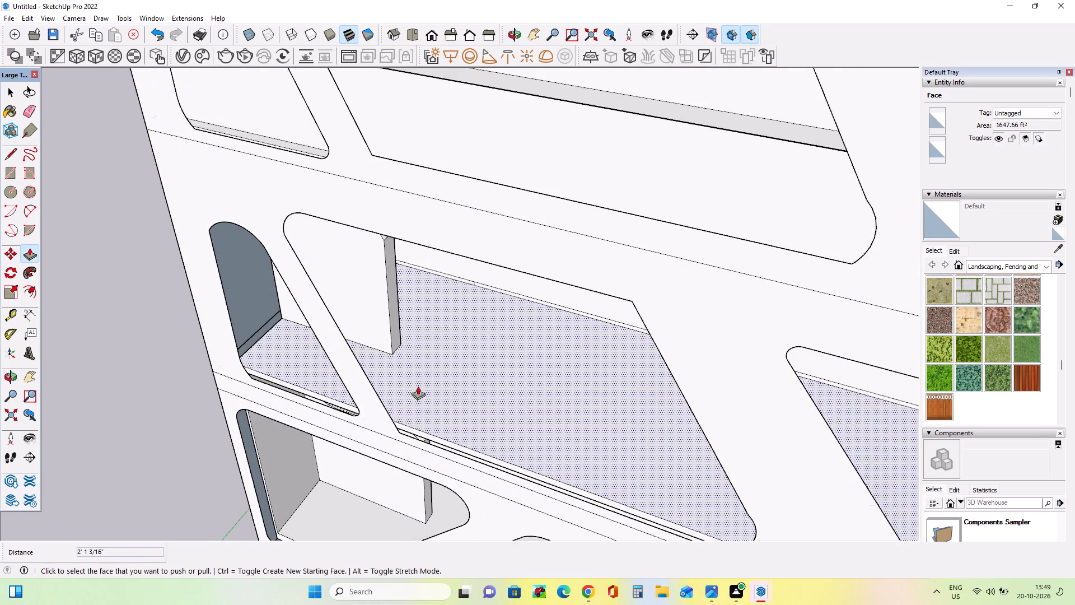
middle_drag(424, 403, 396, 429)
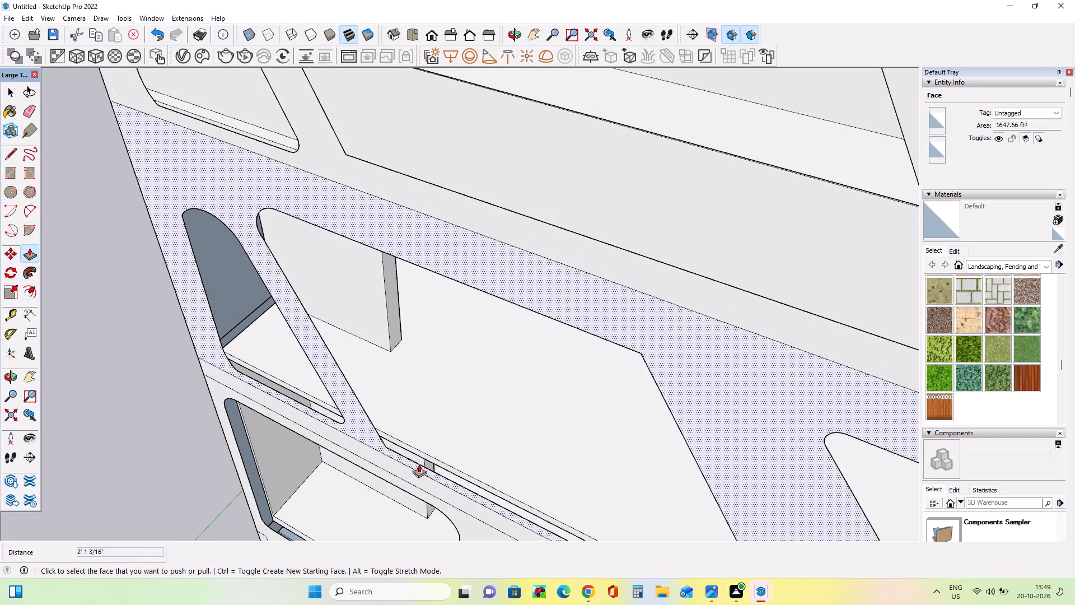
click(427, 458)
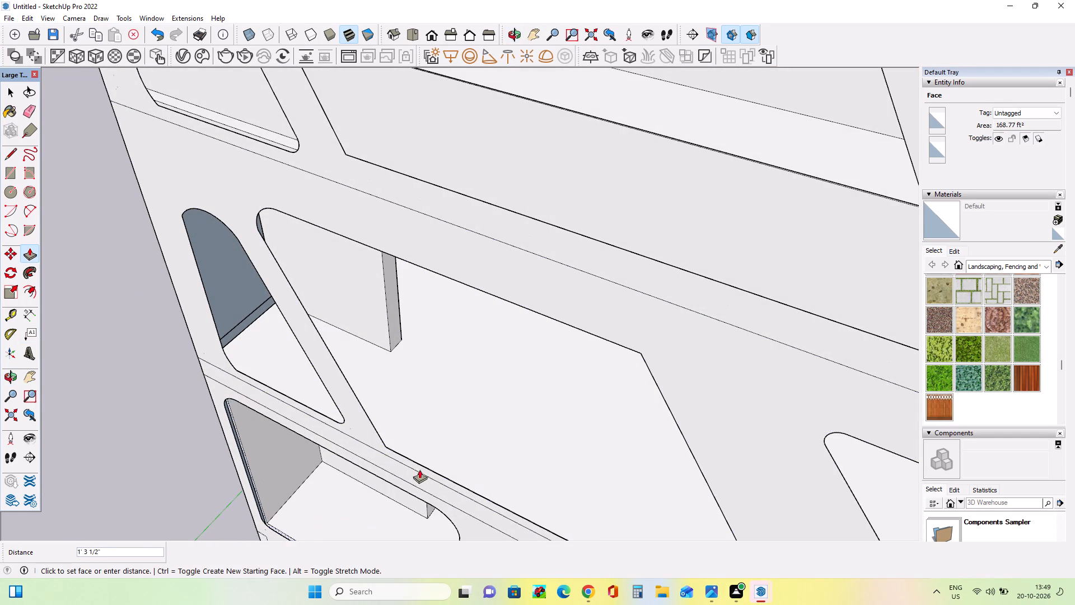
click(423, 469)
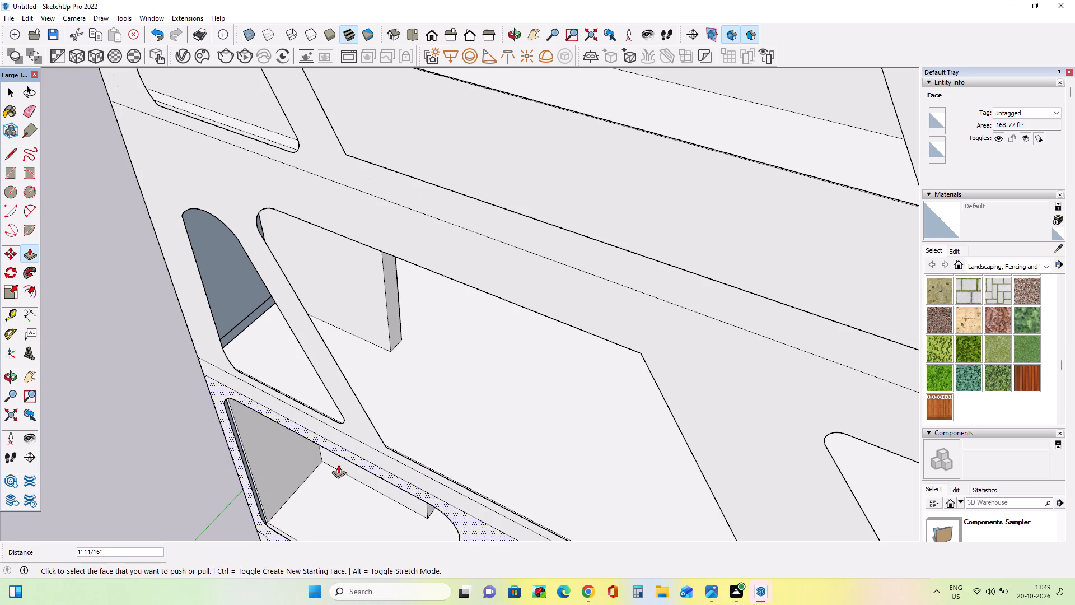
Draw a rectangular strip about 8 11/16" by 71' 9 1/16" on the third-highest storey's floor, along the facade's inner side.
scroll(337, 463, down, 2)
scroll(368, 430, up, 1)
middle_drag(368, 427, 443, 271)
scroll(442, 271, down, 6)
middle_drag(399, 322, 341, 345)
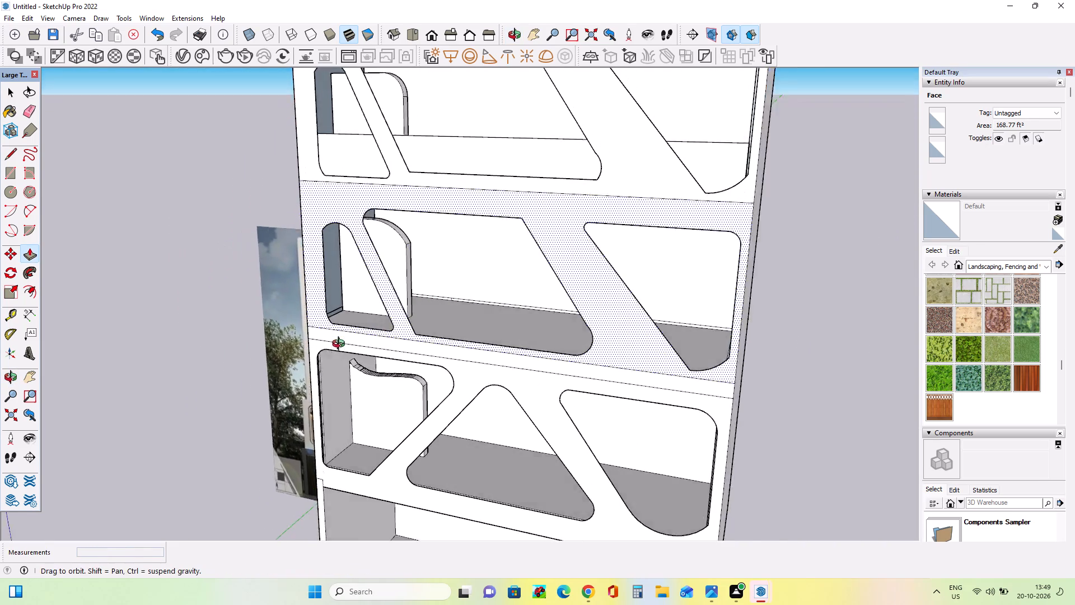
middle_drag(341, 345, 263, 392)
scroll(415, 308, up, 4)
middle_drag(471, 322, 460, 361)
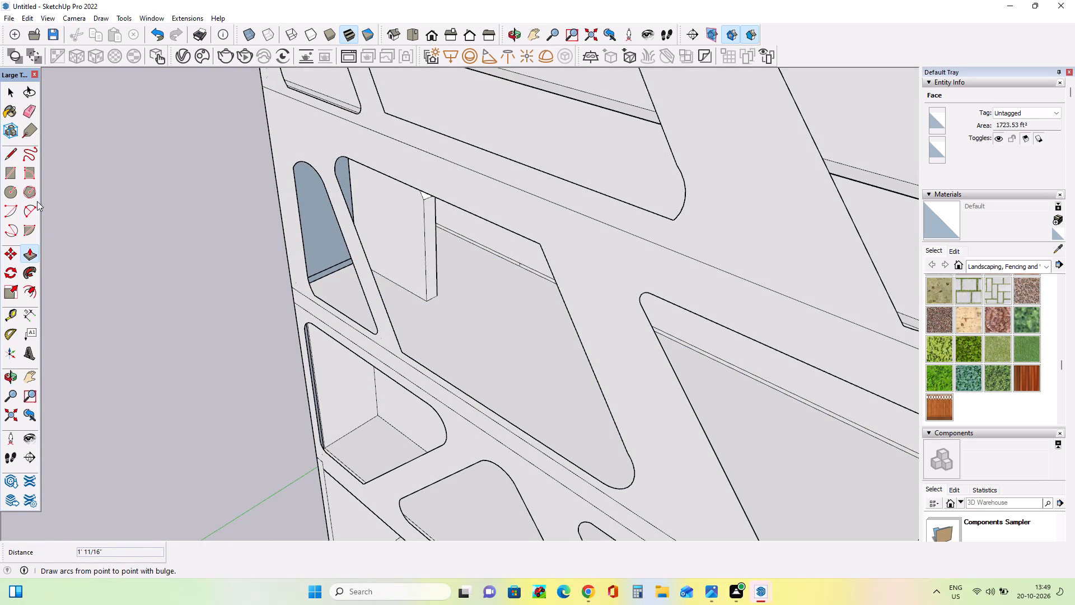
click(7, 180)
scroll(342, 283, up, 8)
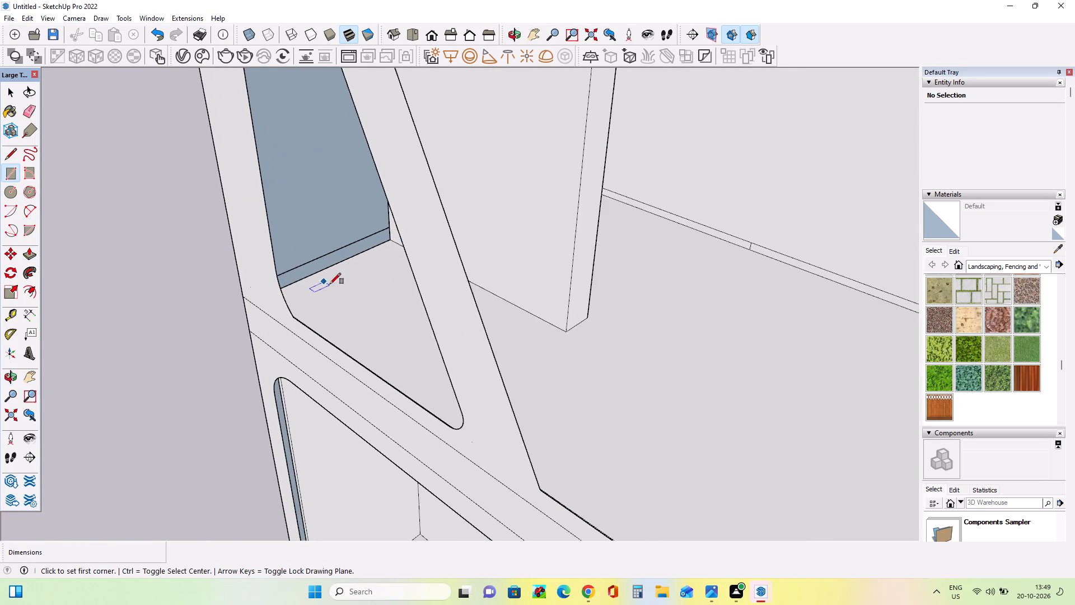
scroll(330, 284, up, 1)
middle_drag(325, 290, 264, 322)
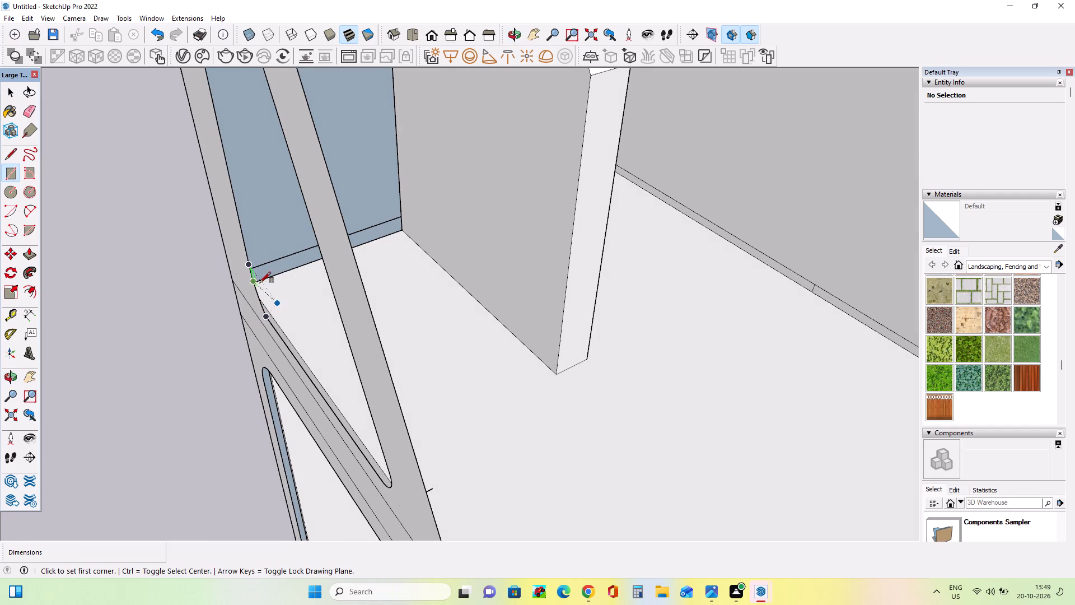
click(263, 283)
scroll(319, 303, down, 6)
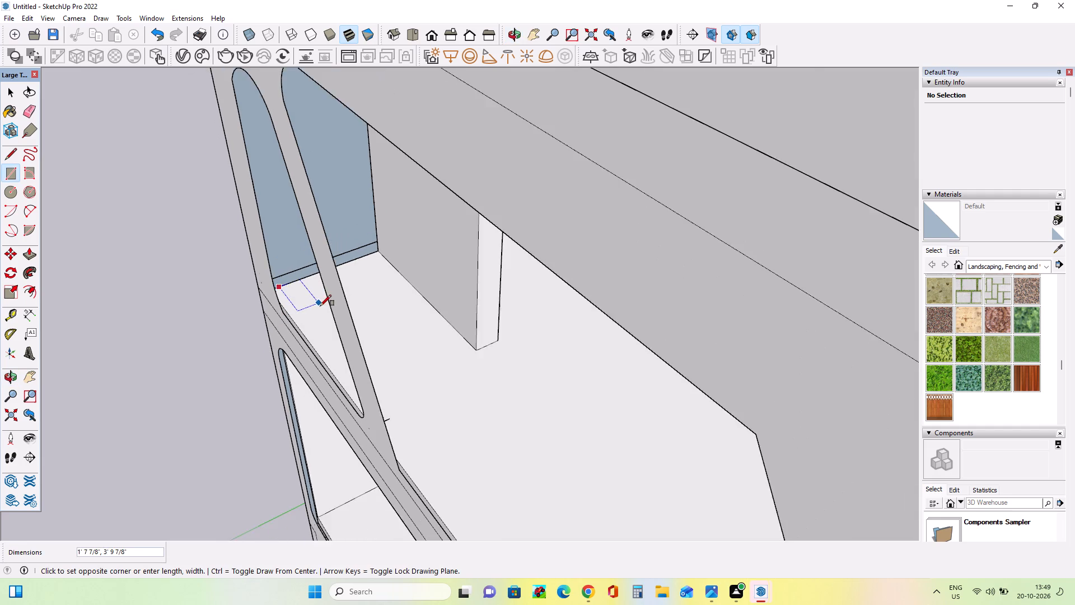
scroll(320, 306, down, 12)
middle_drag(300, 331, 725, 300)
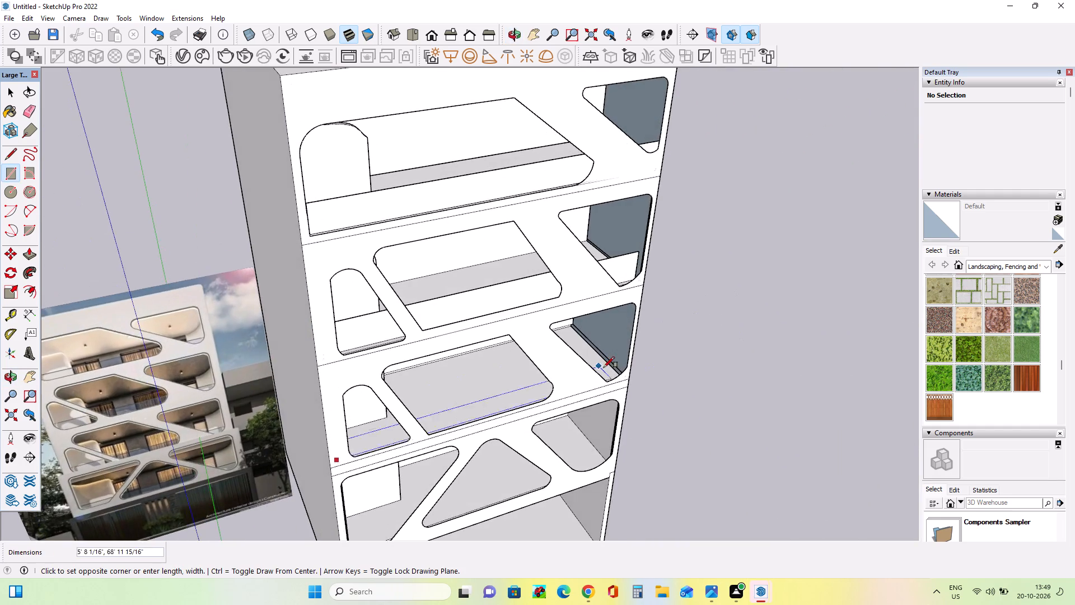
scroll(606, 368, up, 13)
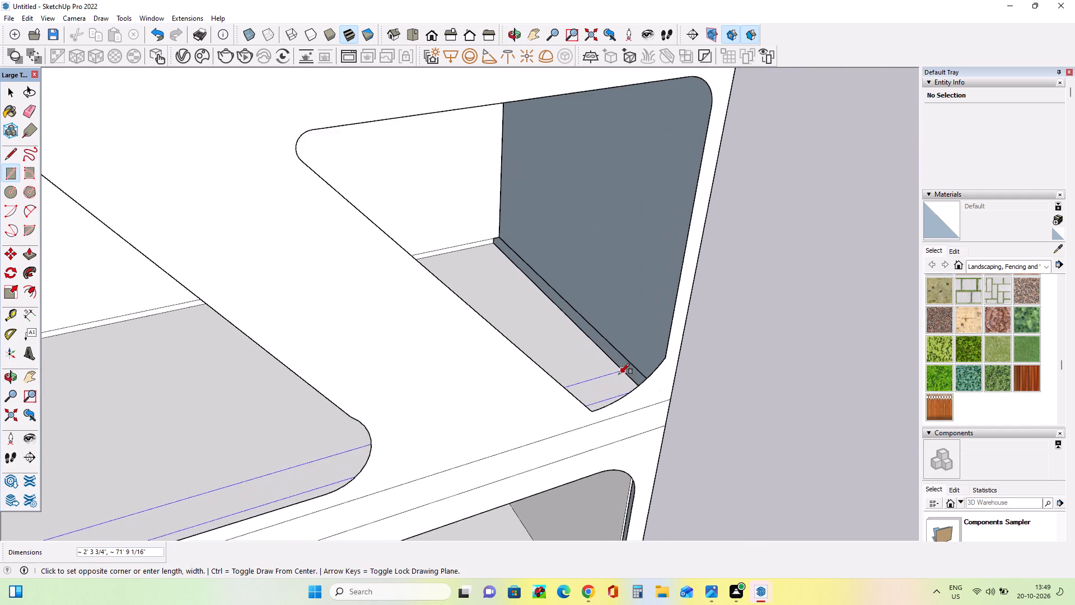
scroll(619, 374, up, 1)
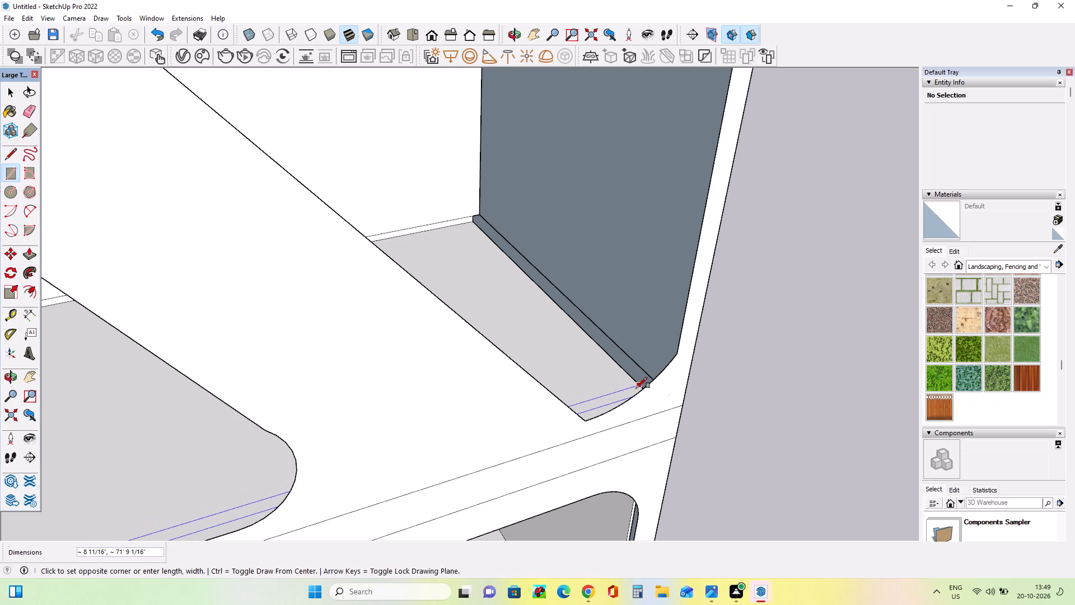
click(636, 388)
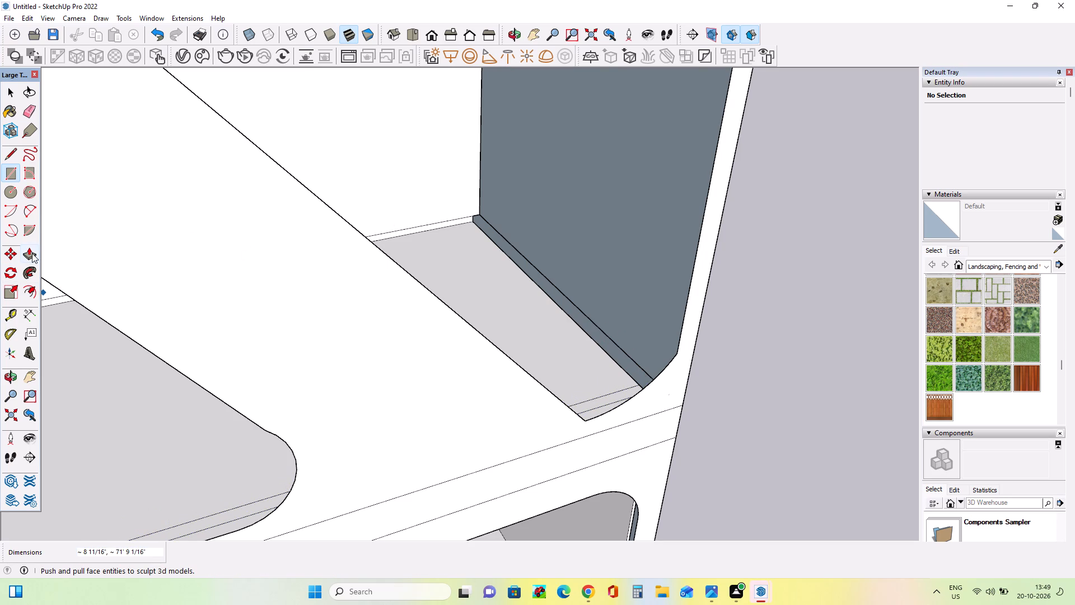
Push/Pull the narrow floor strip upward 8' 2 5/16" to form a parapet behind the third-highest storey's openings.
click(33, 252)
click(582, 405)
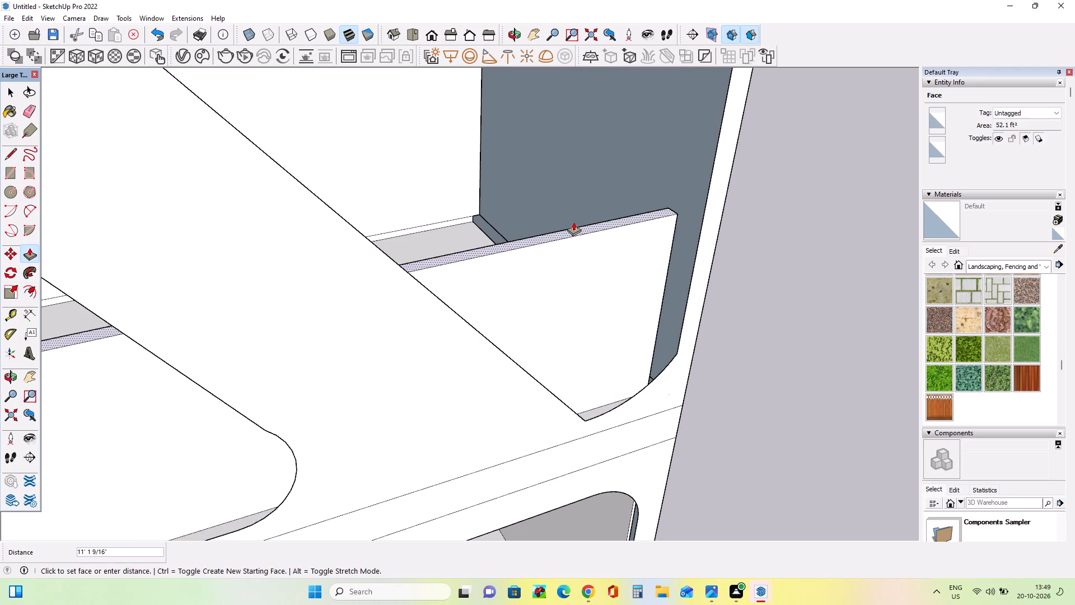
scroll(573, 221, down, 16)
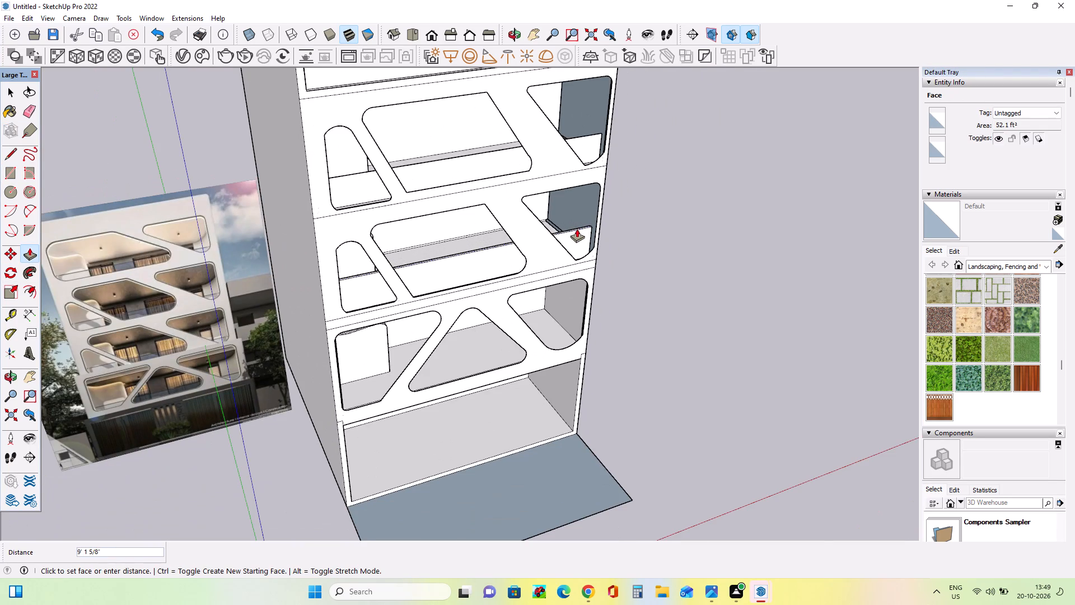
click(578, 231)
Thin the third-highest storey's parapet by pushing its inner face 7 1/2" towards the facade.
middle_drag(476, 265, 473, 212)
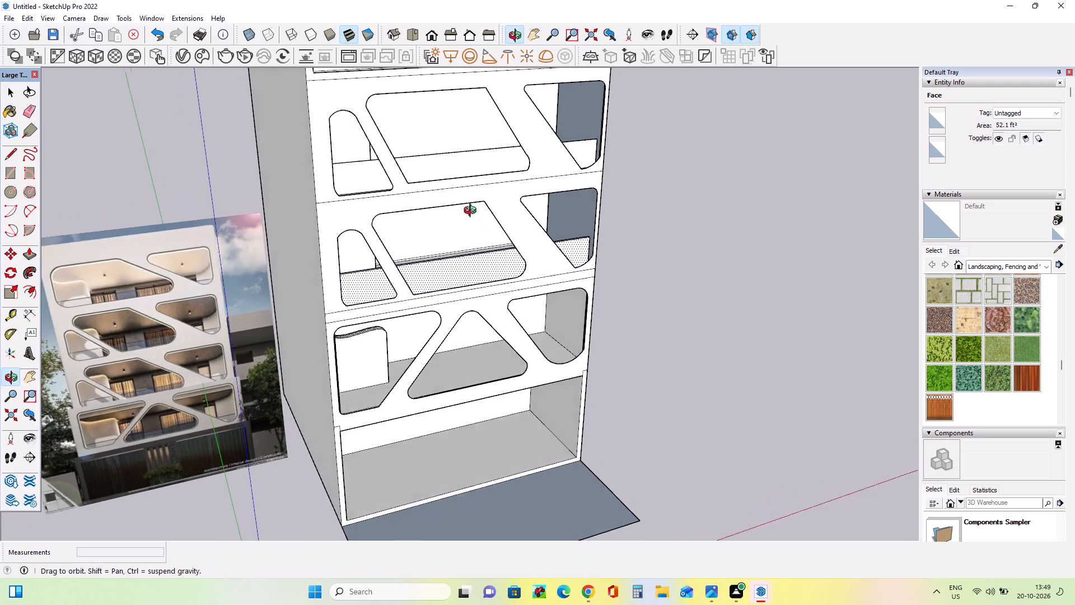
middle_drag(473, 212, 347, 208)
scroll(449, 220, up, 2)
scroll(449, 220, down, 1)
scroll(449, 220, up, 12)
middle_drag(471, 288, 735, 371)
scroll(625, 301, up, 3)
scroll(618, 295, down, 1)
scroll(614, 293, up, 6)
middle_drag(594, 322, 623, 344)
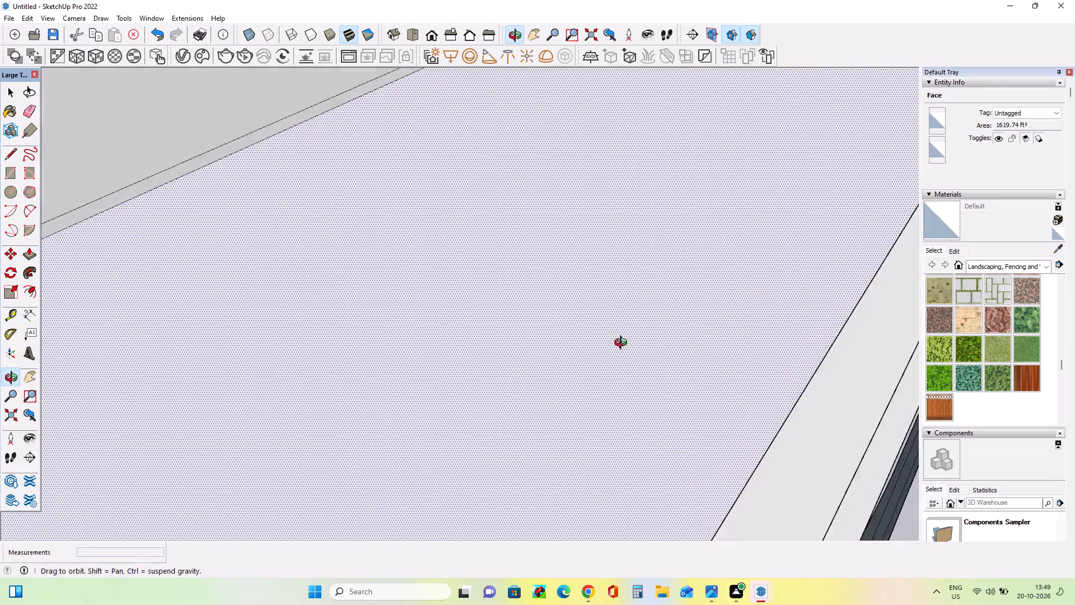
middle_drag(623, 344, 701, 357)
scroll(554, 248, down, 2)
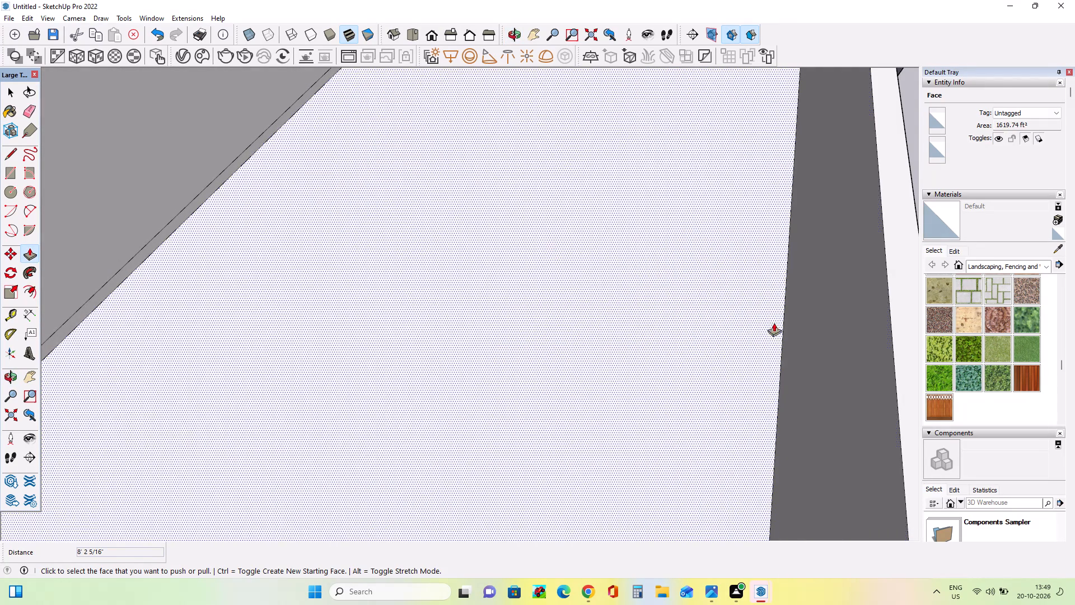
click(796, 327)
click(817, 331)
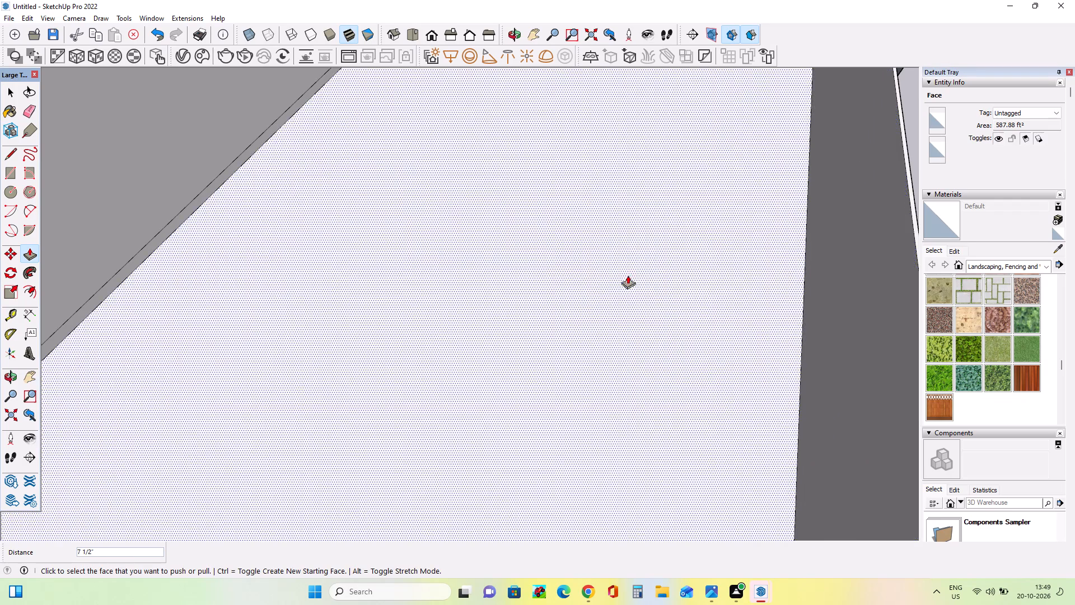
scroll(623, 274, down, 19)
scroll(284, 216, down, 6)
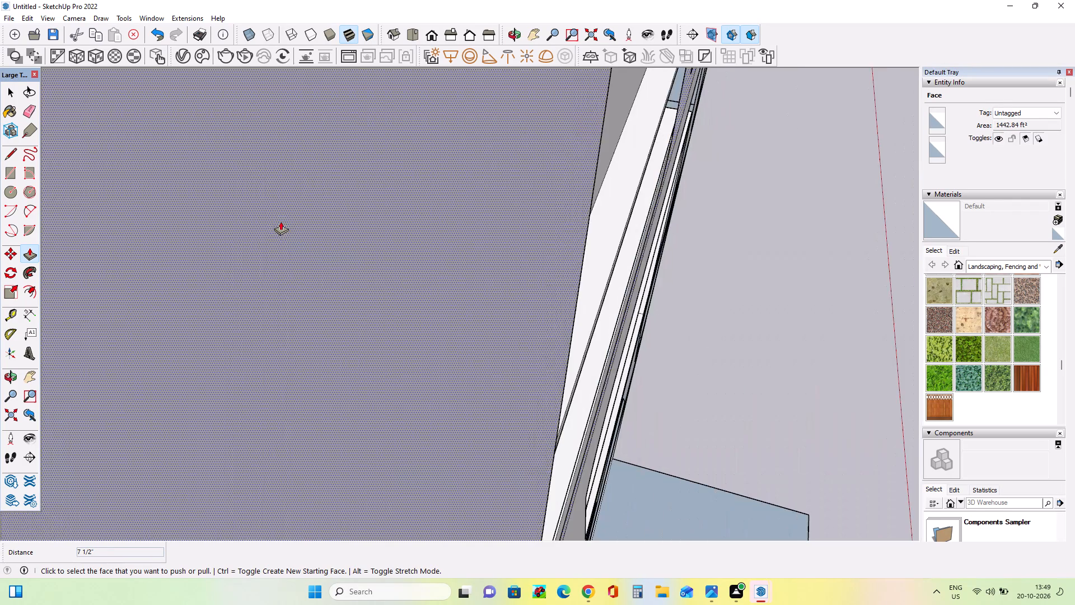
scroll(281, 221, down, 20)
scroll(281, 221, down, 6)
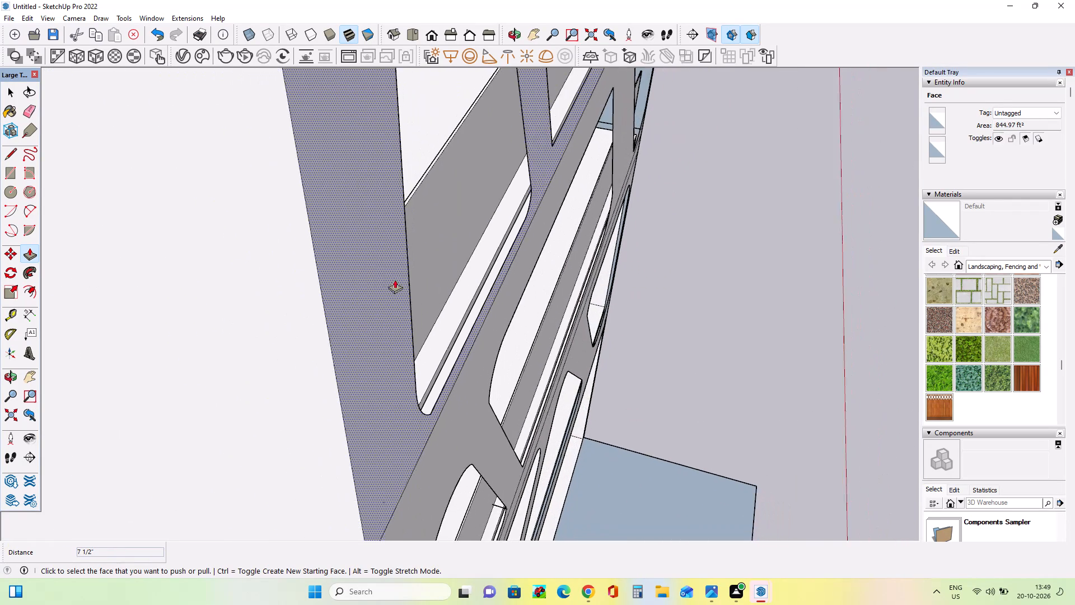
middle_drag(840, 401, 581, 320)
scroll(569, 315, down, 13)
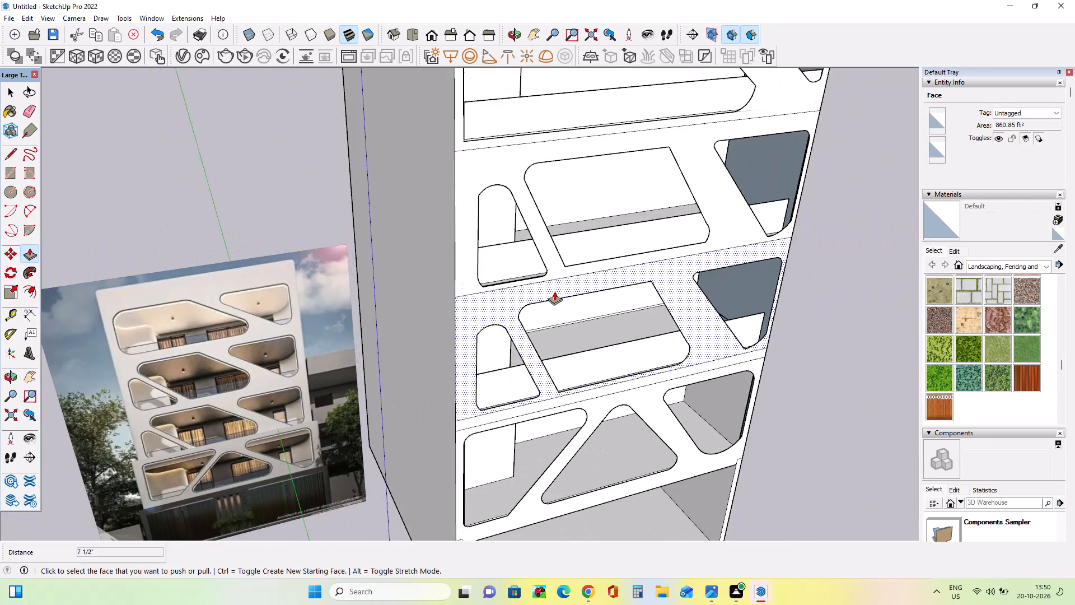
Draw a rectangular strip about 5 3/16" by 71' 2 15/16" on the triangular-opening storey's floor, along the facade's inner side.
scroll(554, 291, down, 4)
middle_drag(666, 395, 529, 325)
scroll(524, 336, up, 4)
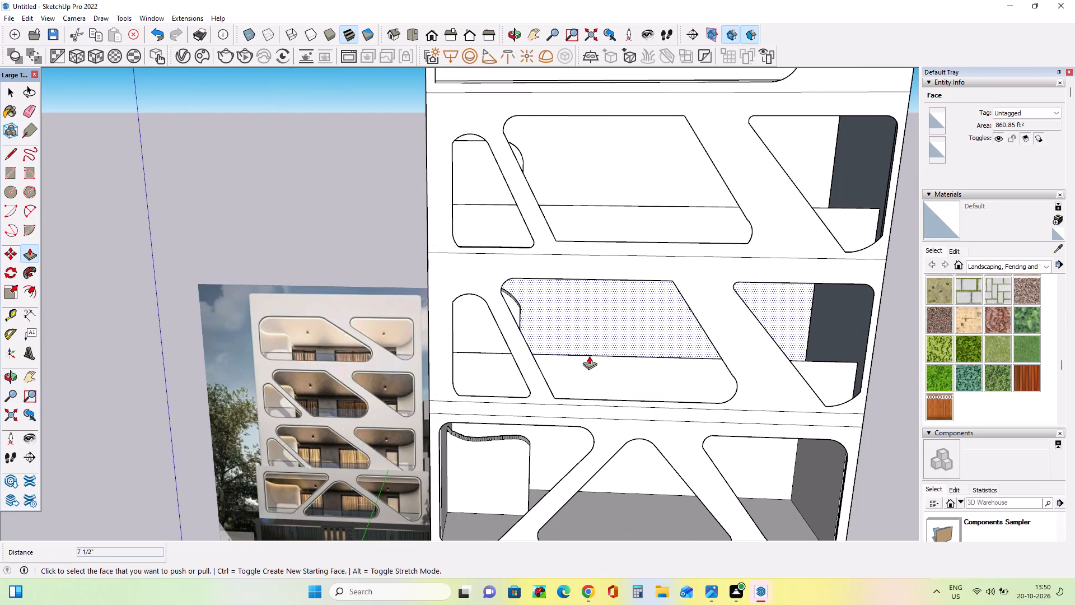
scroll(627, 332, down, 3)
middle_drag(731, 483, 642, 524)
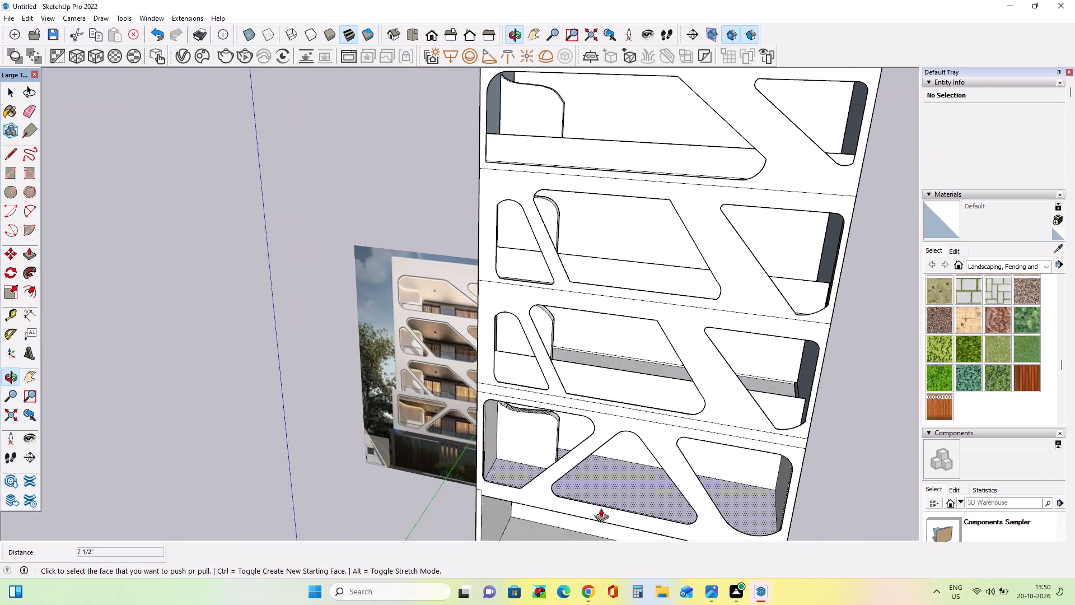
scroll(502, 478, up, 4)
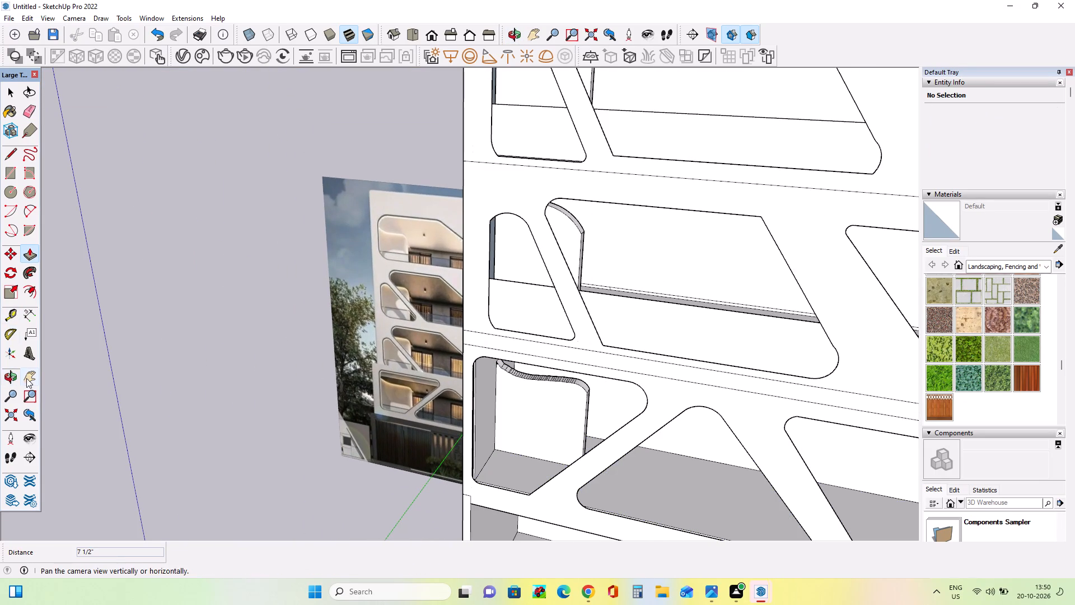
click(26, 378)
drag(385, 452, 302, 355)
middle_drag(521, 342, 508, 366)
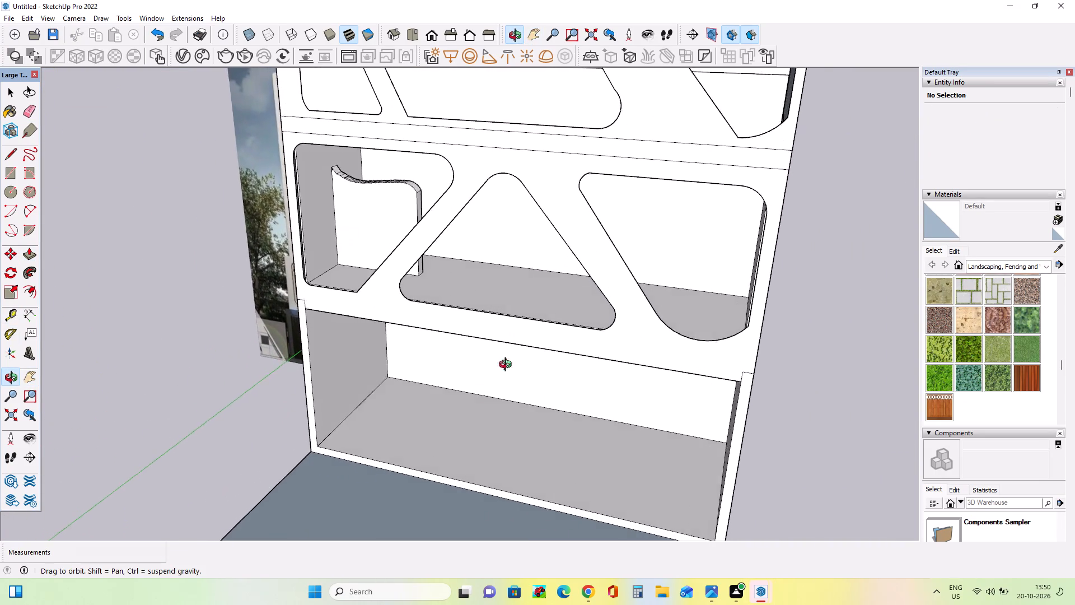
middle_drag(508, 366, 431, 457)
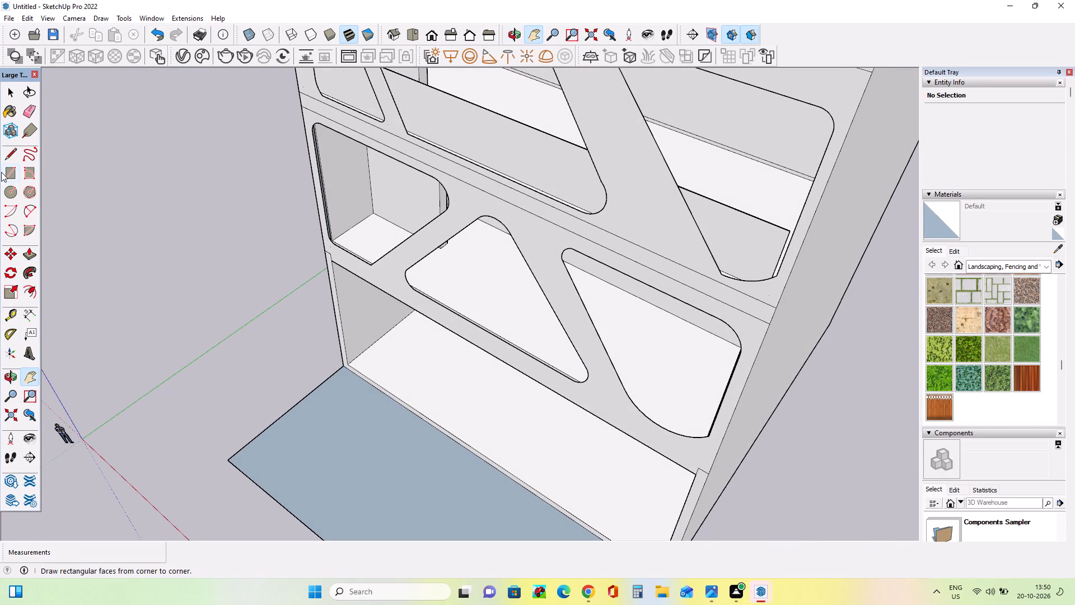
click(1, 172)
middle_drag(422, 252, 381, 312)
scroll(382, 310, up, 1)
scroll(364, 220, up, 1)
scroll(363, 217, down, 1)
scroll(362, 216, up, 2)
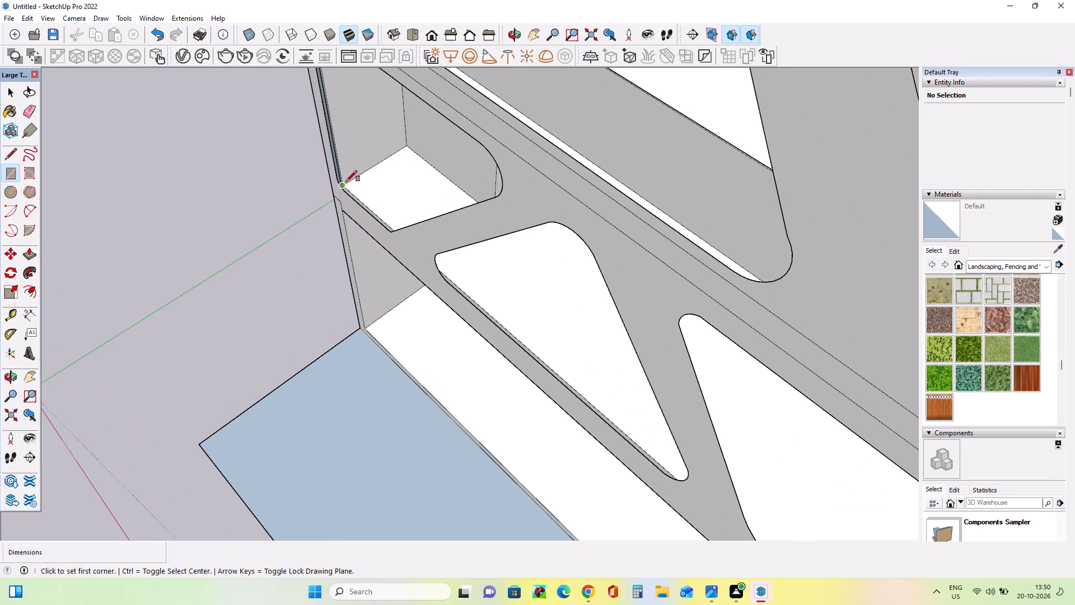
click(351, 179)
scroll(408, 240, down, 5)
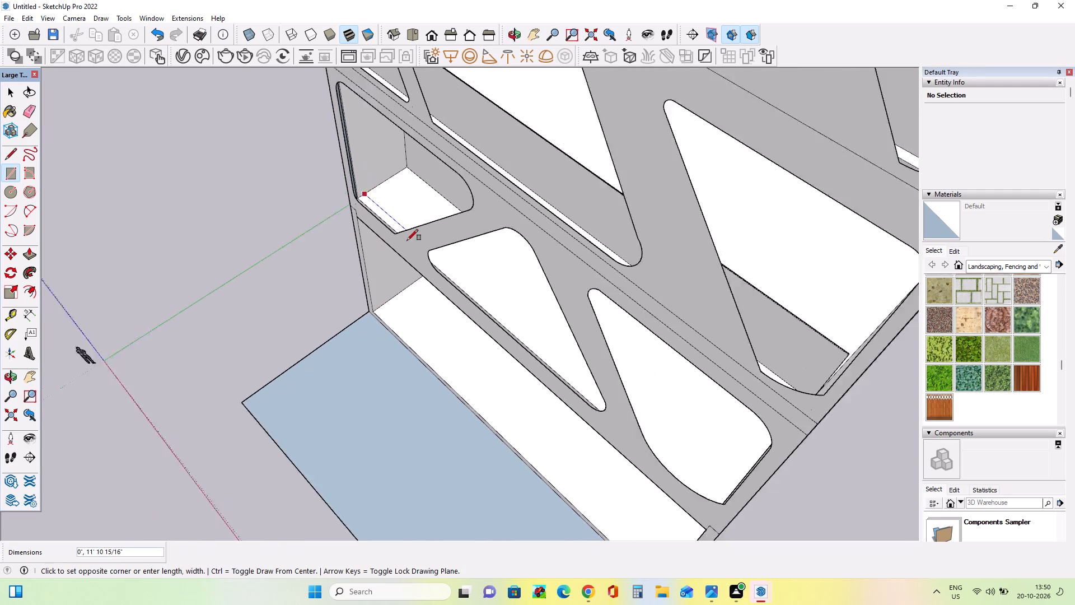
scroll(407, 240, down, 3)
middle_drag(484, 300, 879, 288)
scroll(554, 254, up, 7)
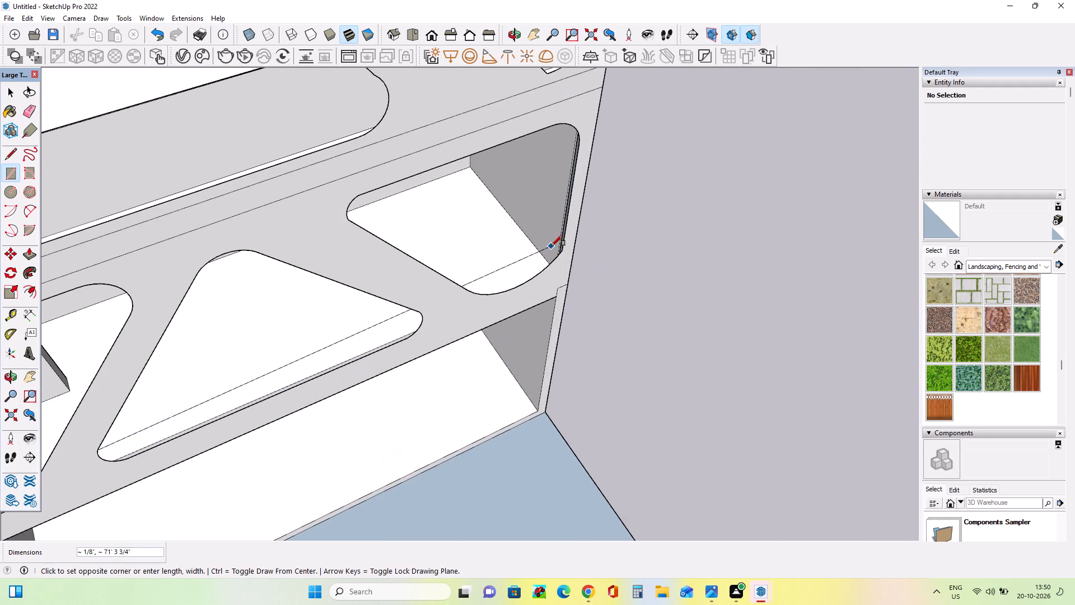
scroll(542, 254, up, 9)
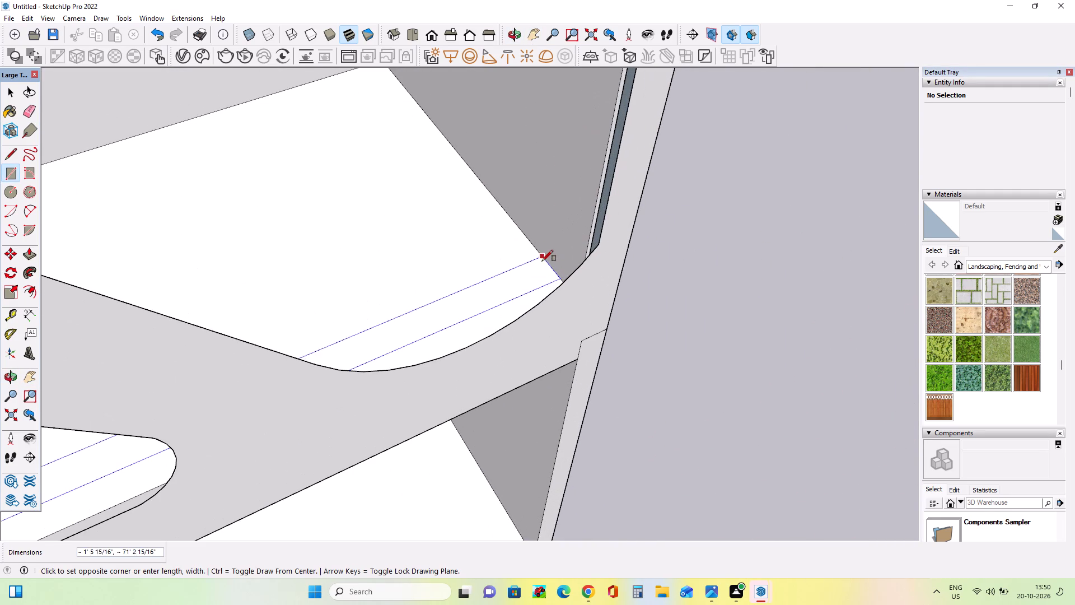
click(557, 271)
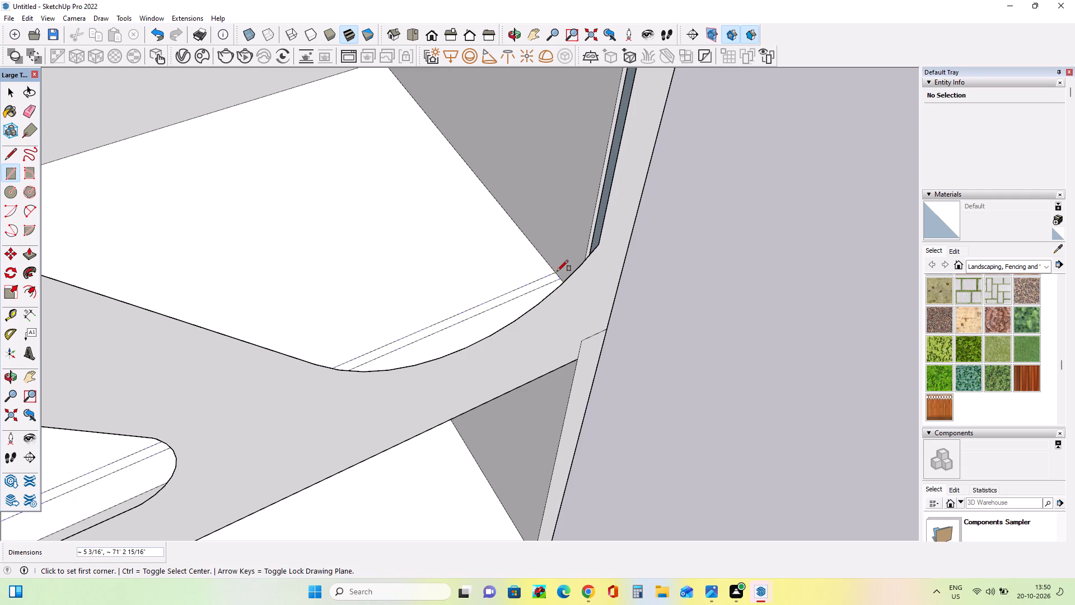
Push/Pull the narrow floor strip upward about 7' 3 1/8" to form a parapet behind the triangular-opening storey's facade.
click(21, 251)
click(34, 258)
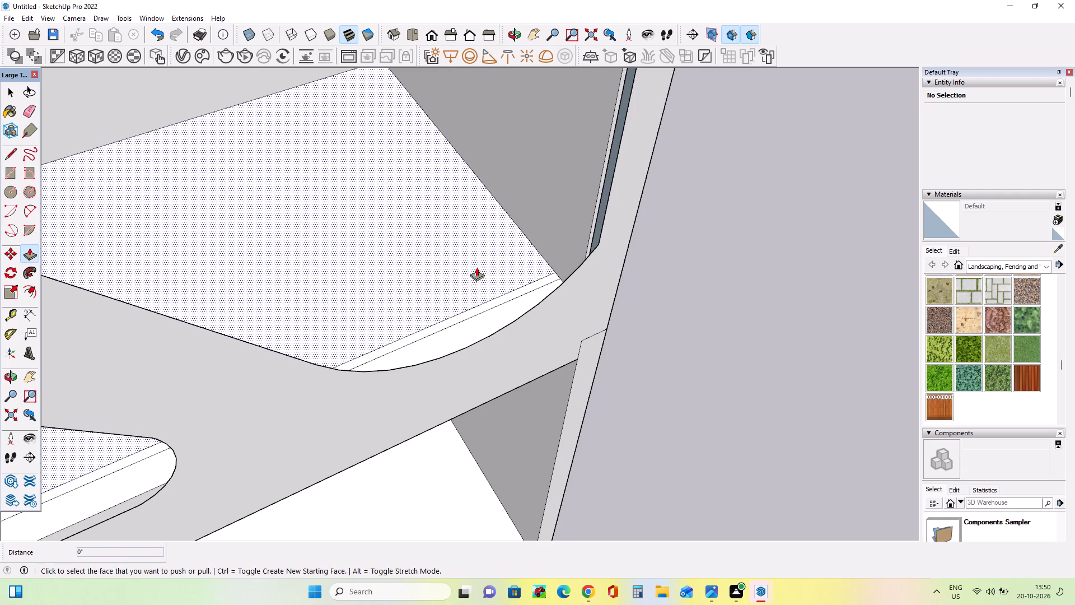
click(498, 300)
scroll(506, 146, down, 4)
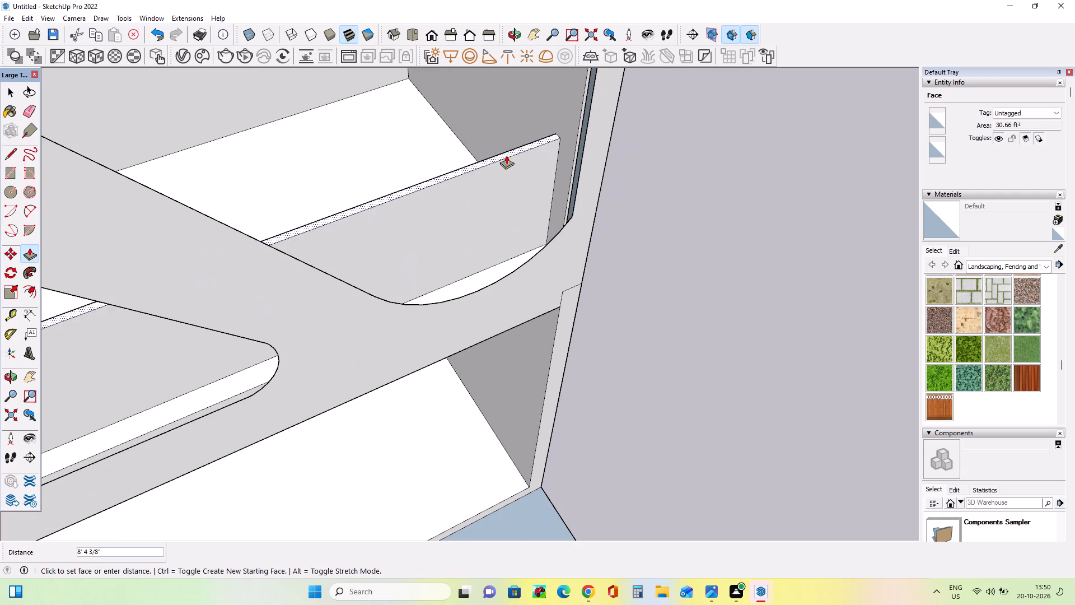
click(506, 171)
Pull the new parapet's outer face about 1' 4 5/16" towards the facade.
scroll(689, 265, down, 13)
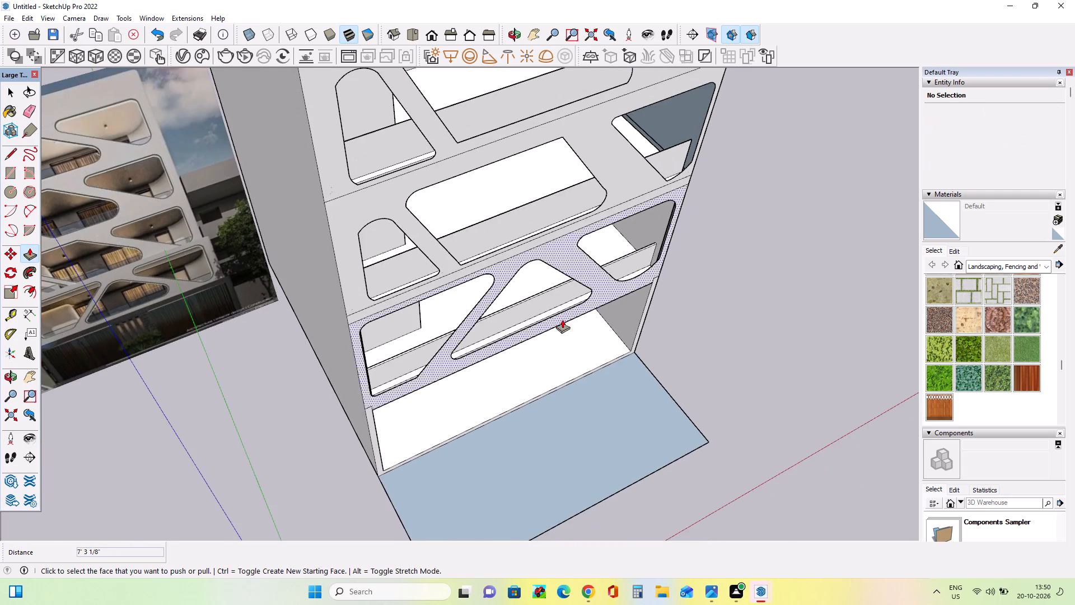
scroll(515, 313, up, 1)
scroll(515, 313, down, 1)
scroll(515, 313, up, 2)
click(520, 311)
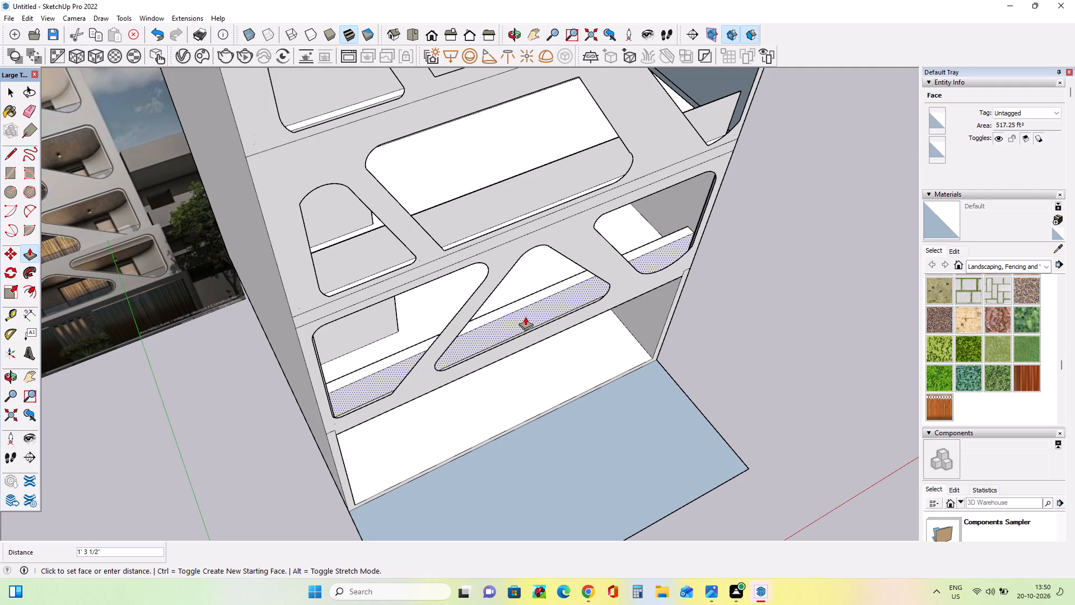
click(526, 316)
Thin the new parapet by pushing its inner face about 1' 7/8" towards the facade.
middle_drag(475, 331, 680, 338)
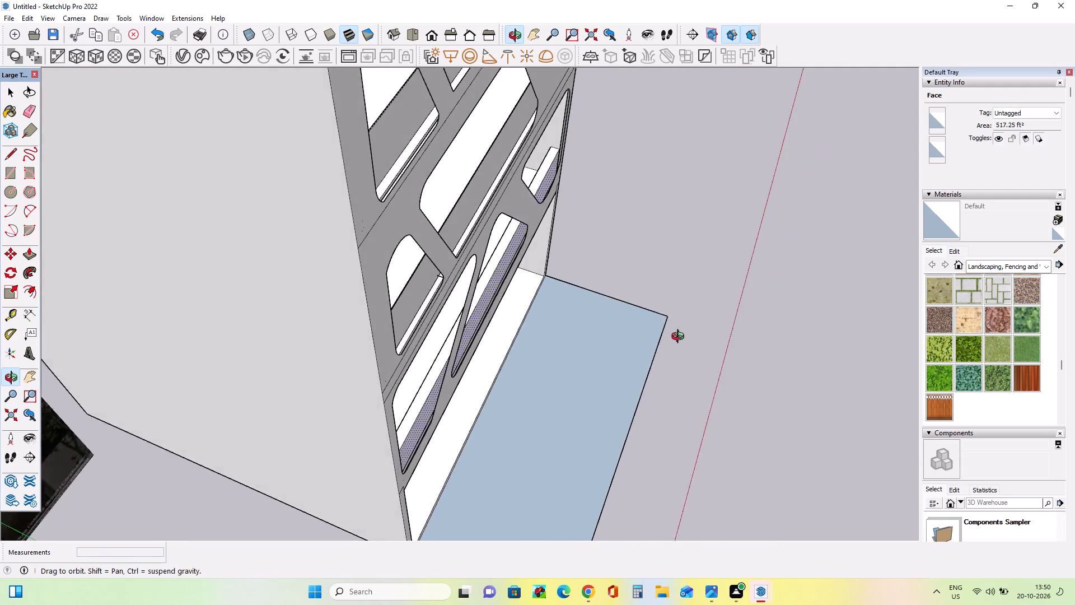
middle_drag(680, 338, 681, 333)
scroll(493, 341, up, 11)
middle_drag(394, 333, 433, 304)
scroll(447, 320, up, 10)
middle_drag(482, 328, 513, 337)
scroll(504, 311, down, 3)
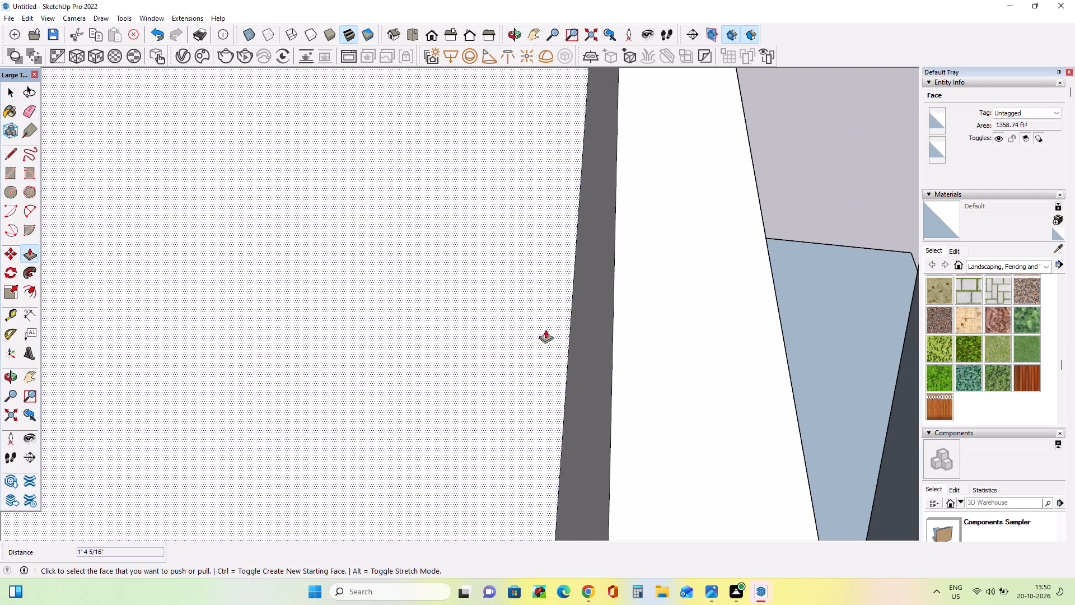
click(583, 350)
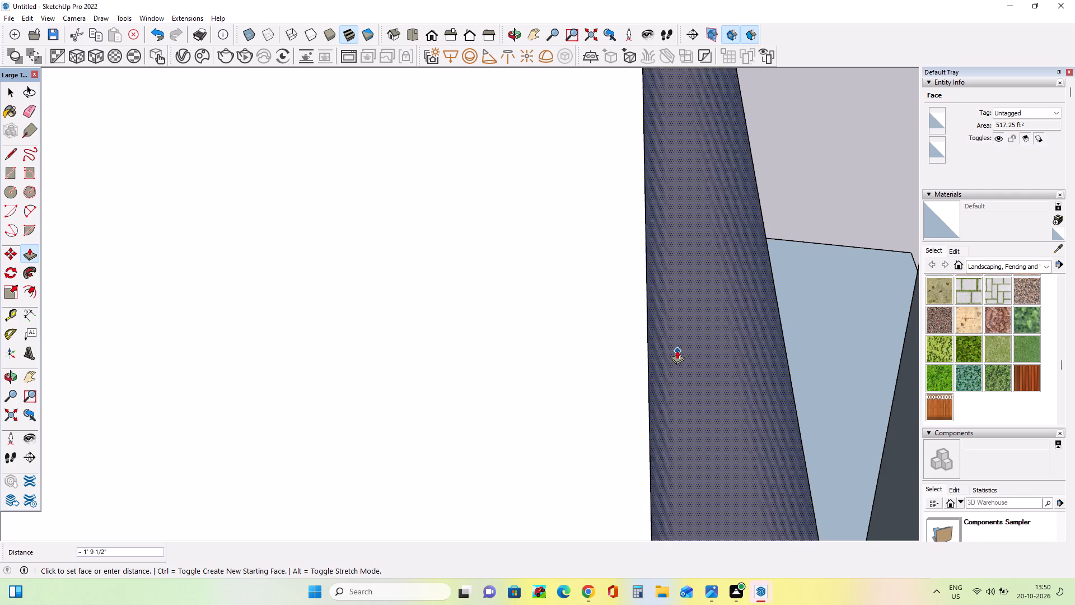
click(651, 346)
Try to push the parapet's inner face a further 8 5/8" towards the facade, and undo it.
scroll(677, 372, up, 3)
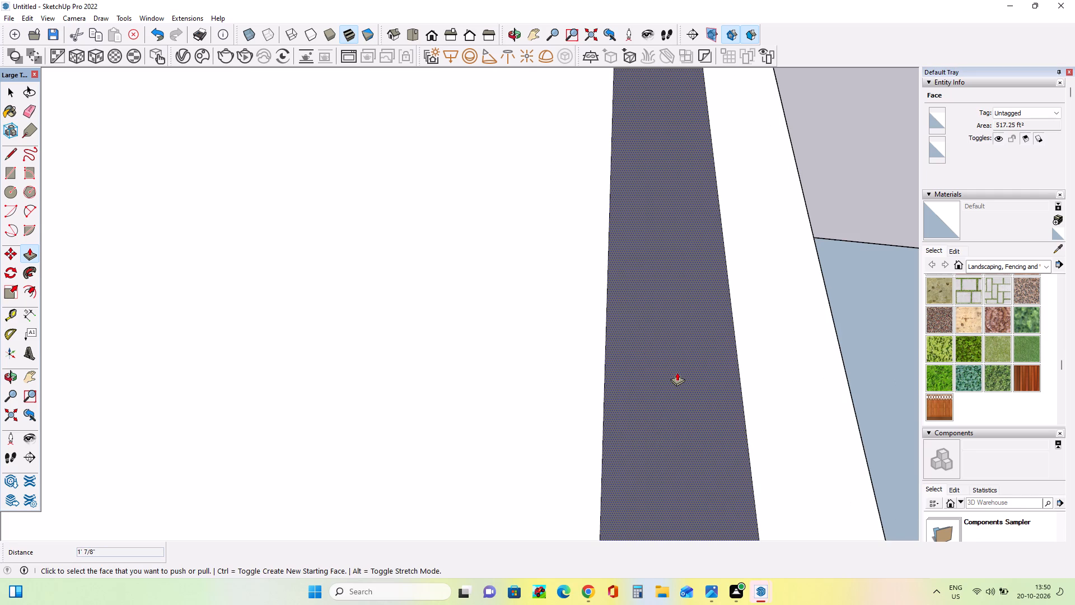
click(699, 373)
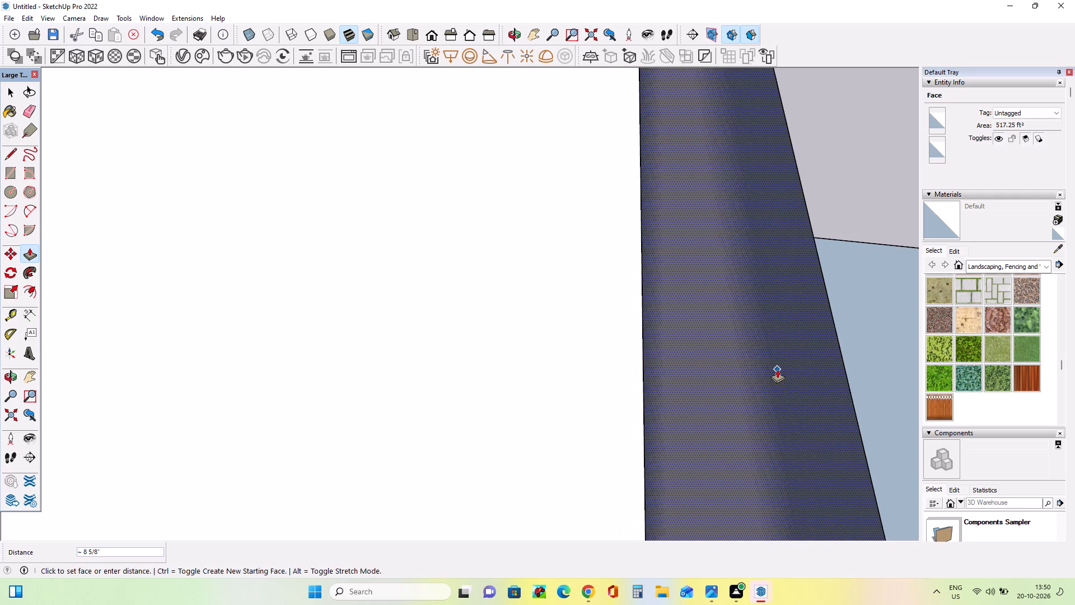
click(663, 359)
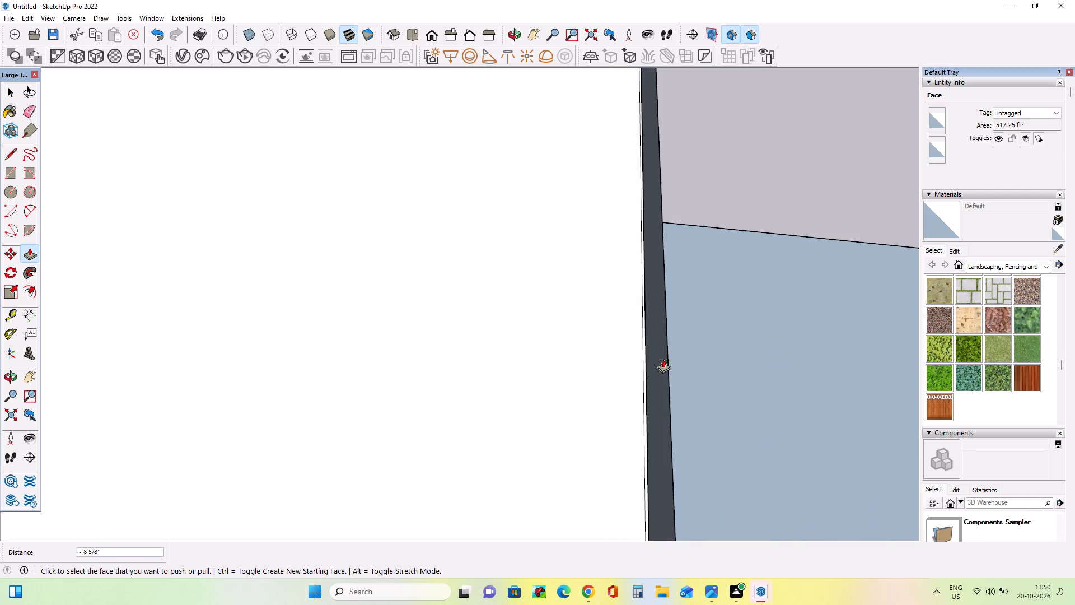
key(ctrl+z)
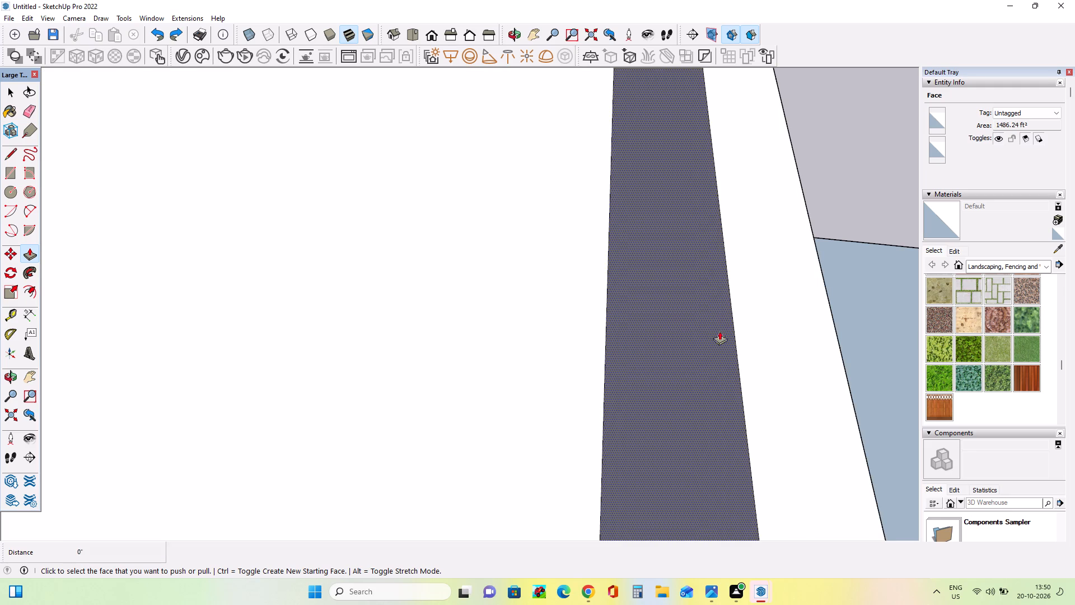
Thin the parapet further by pushing its inner face towards the facade in small increments, ending with 2 1/2".
click(709, 337)
click(779, 332)
click(789, 378)
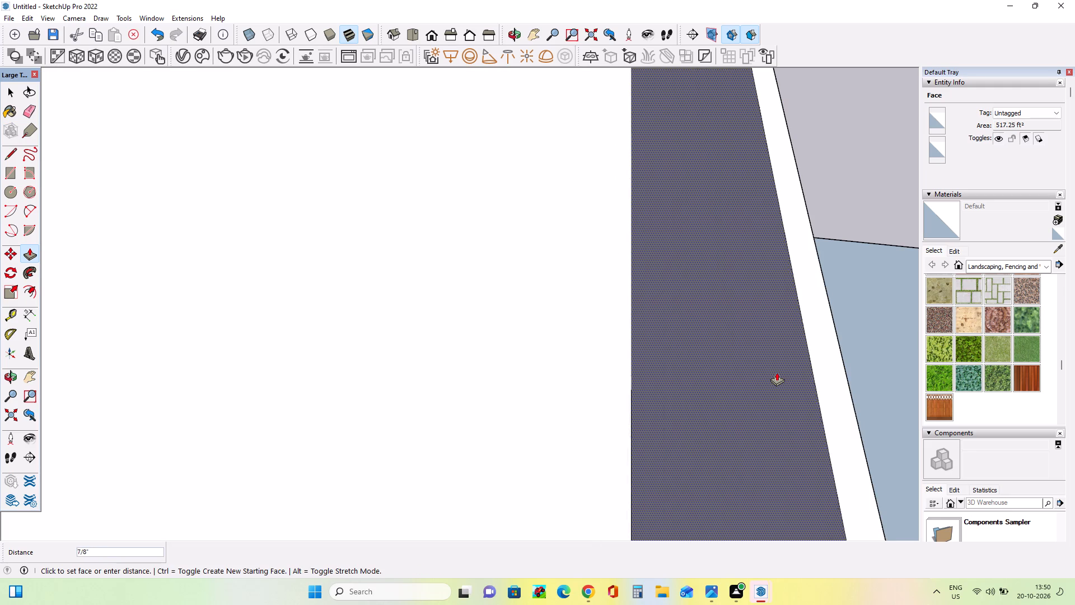
click(777, 372)
click(781, 384)
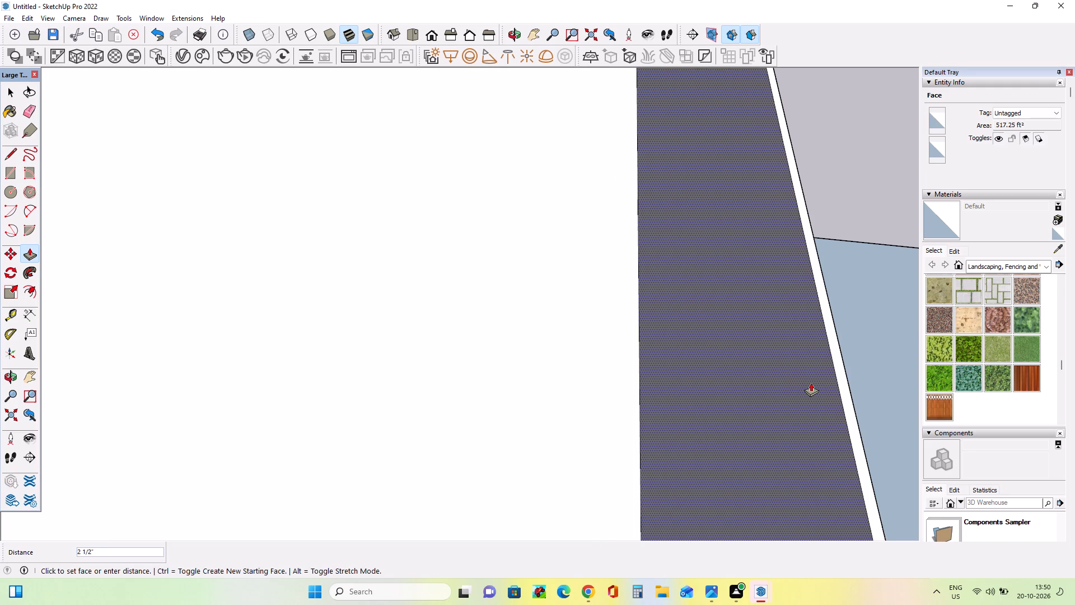
click(811, 383)
Examine the whole building from the front and check the parapets on all storeys against the reference image.
scroll(625, 317, down, 15)
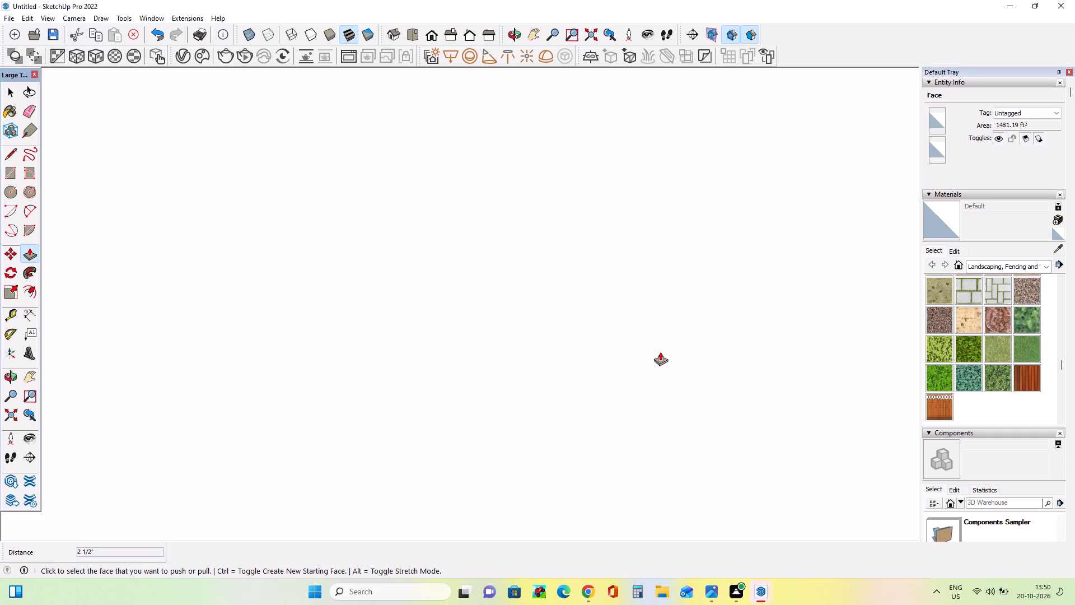
middle_drag(633, 338, 445, 230)
scroll(438, 230, down, 12)
scroll(359, 252, down, 7)
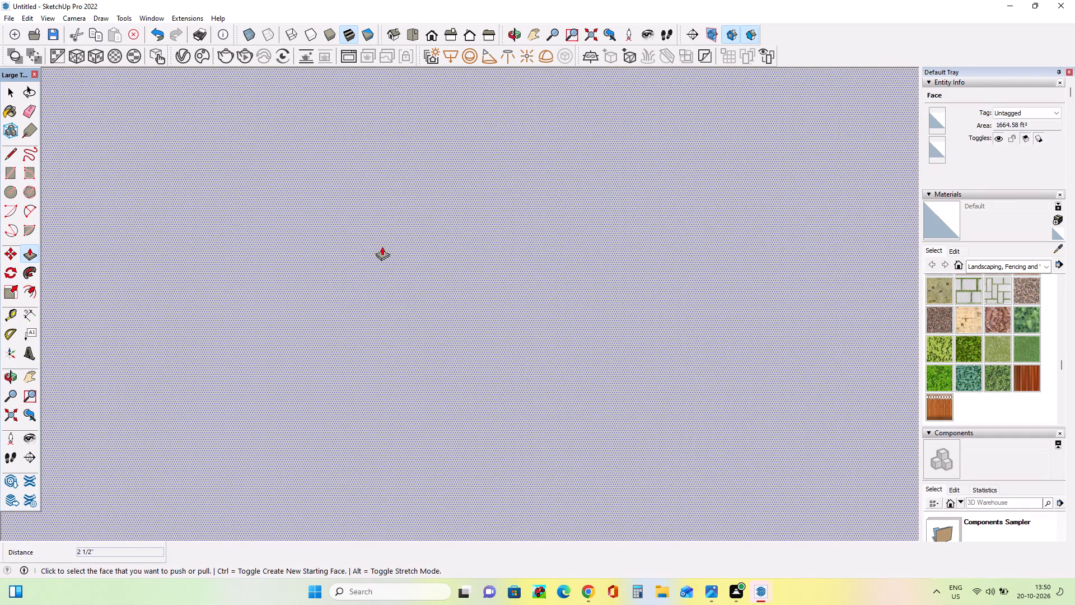
scroll(405, 236, down, 18)
scroll(310, 245, down, 3)
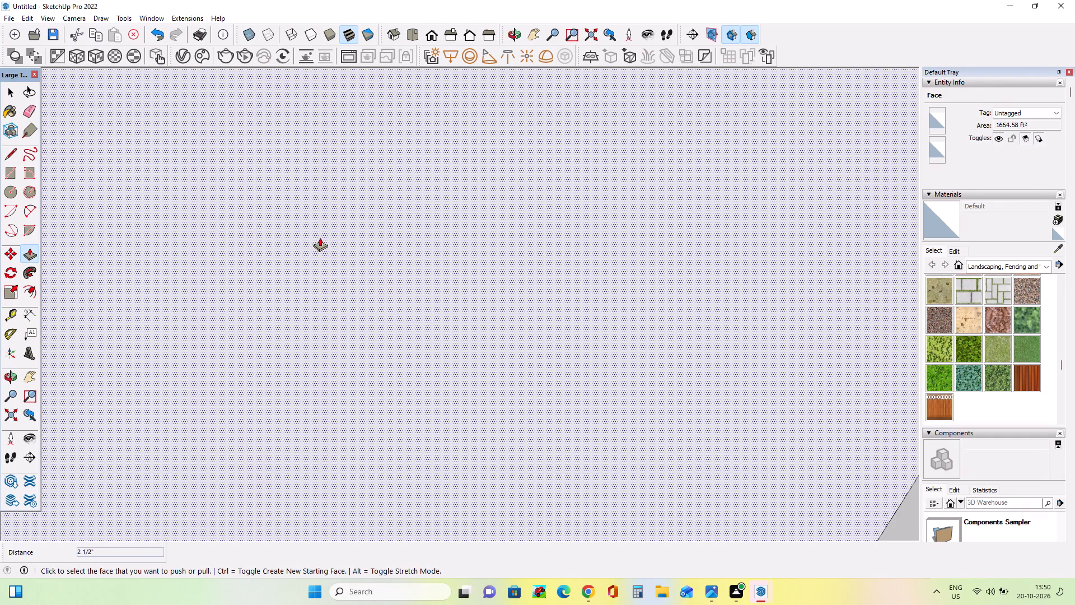
scroll(320, 238, down, 20)
scroll(320, 238, down, 12)
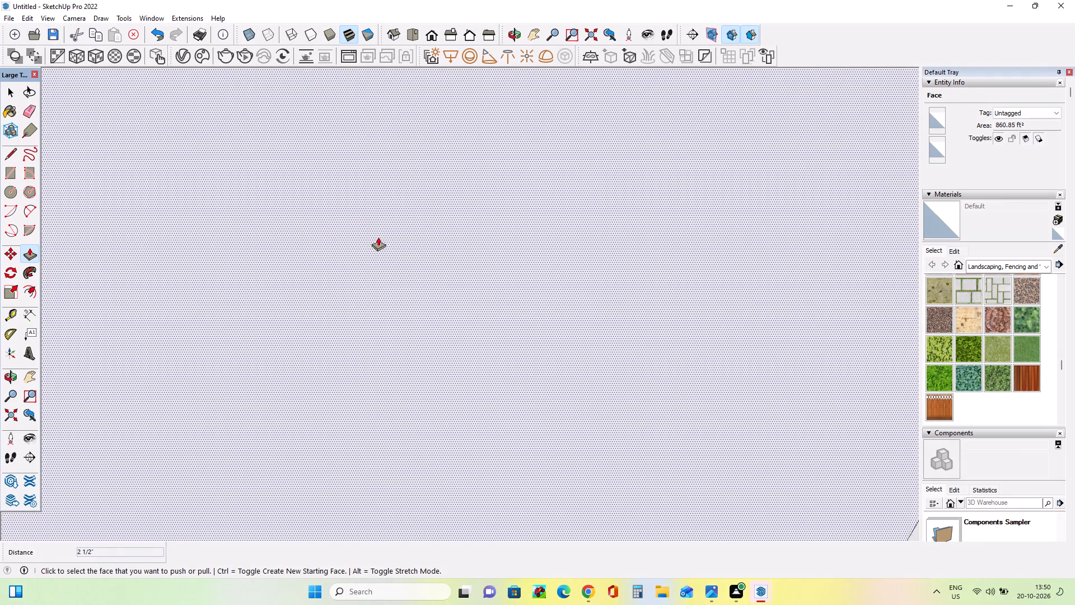
scroll(377, 229, down, 20)
scroll(377, 243, down, 9)
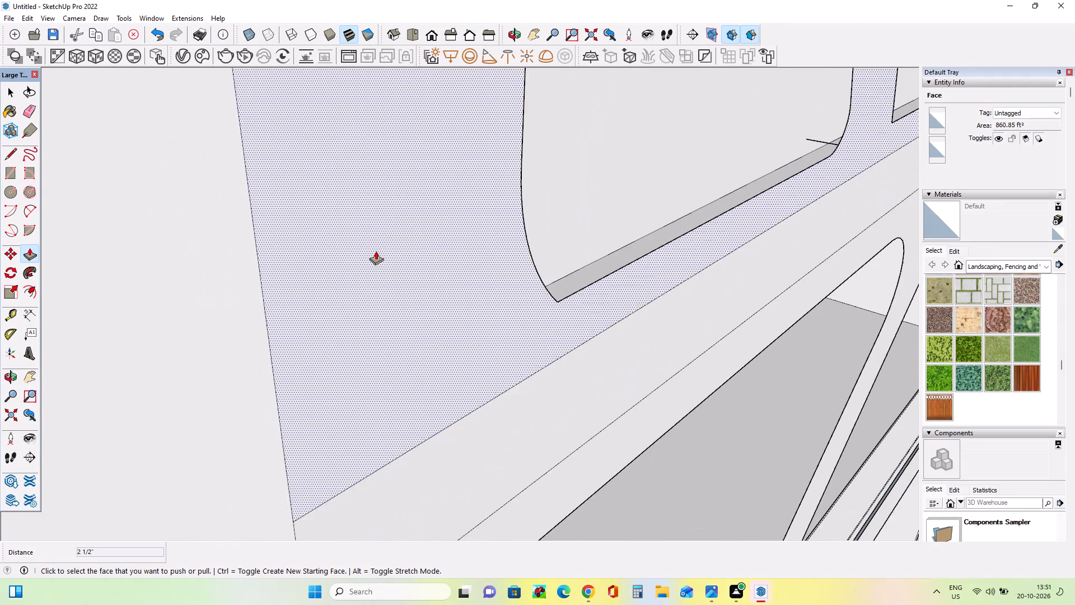
scroll(376, 251, down, 20)
scroll(376, 251, down, 12)
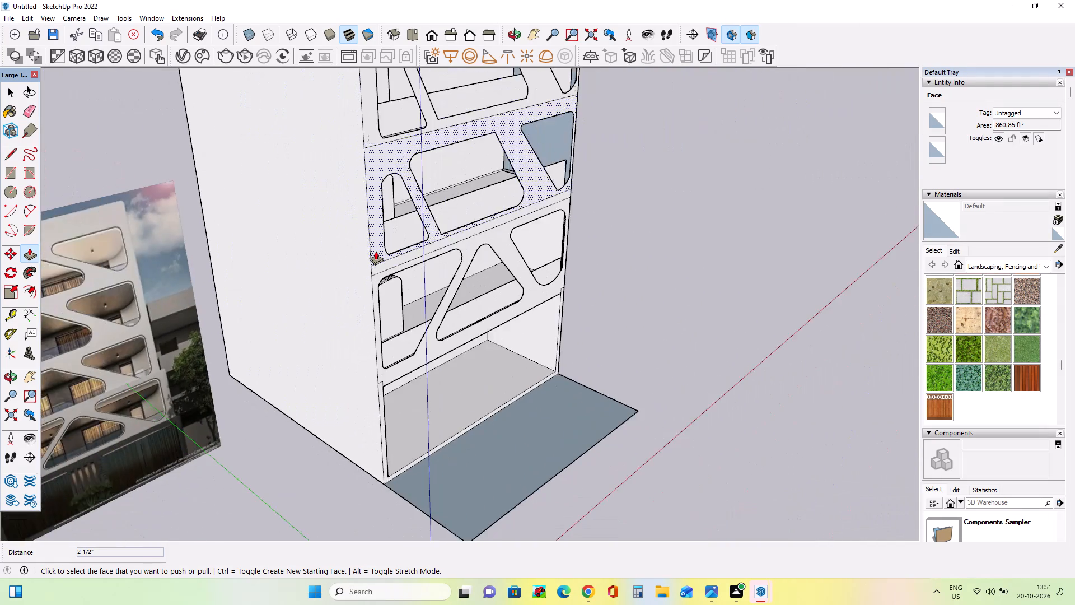
middle_drag(637, 319, 327, 319)
scroll(466, 252, down, 9)
scroll(460, 166, up, 8)
middle_drag(539, 261, 625, 249)
scroll(625, 252, down, 4)
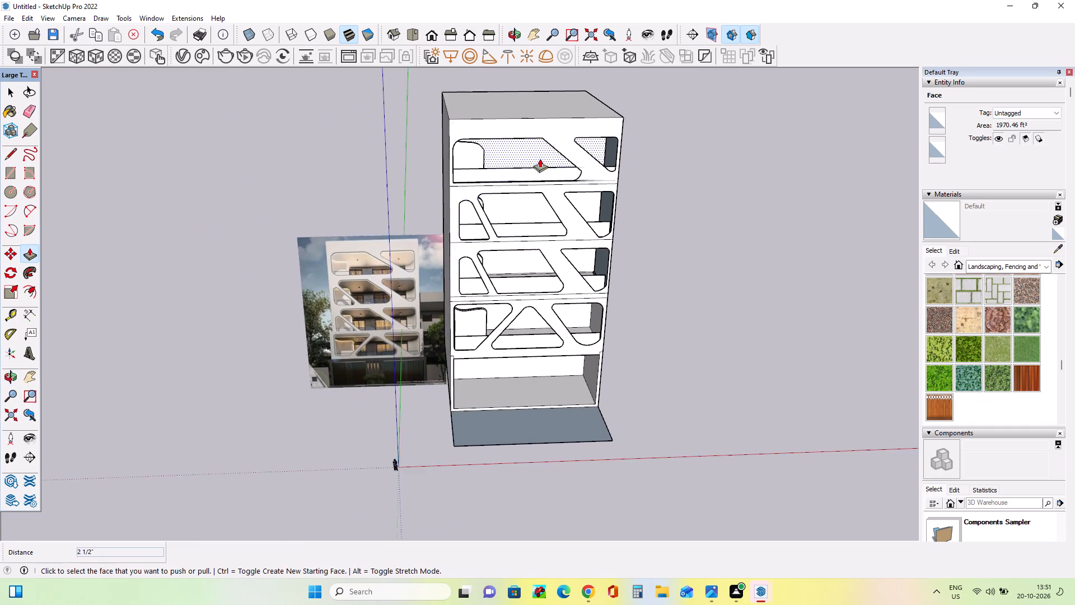
scroll(540, 159, up, 5)
middle_drag(587, 254, 538, 152)
scroll(538, 161, down, 3)
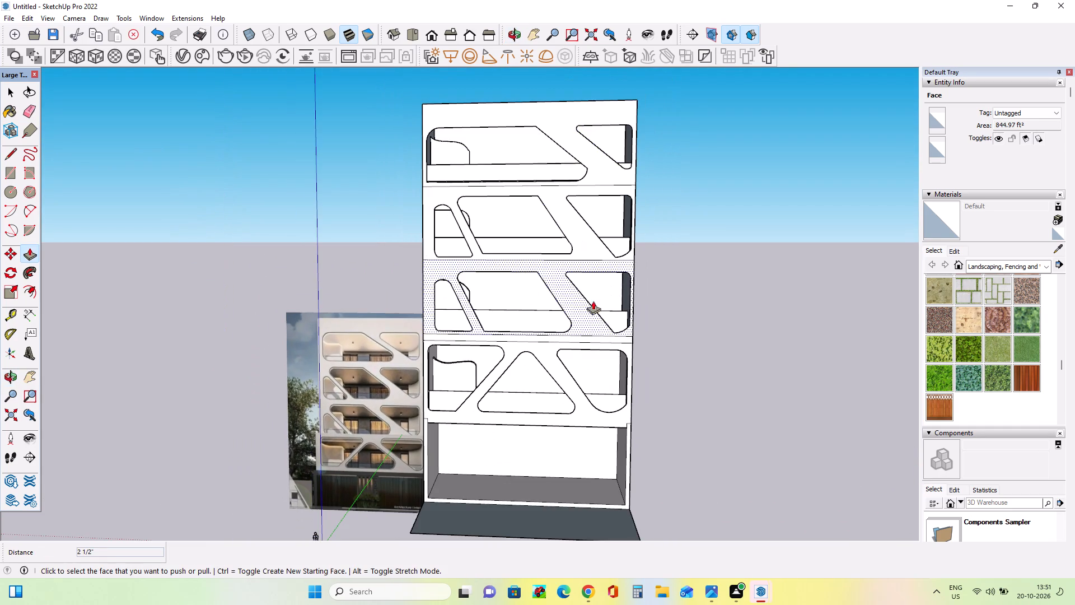
Paint the front faces of all four storeys' parapets with Translucent Glass Gray from the Glass and Mirrors materials.
click(978, 268)
click(994, 324)
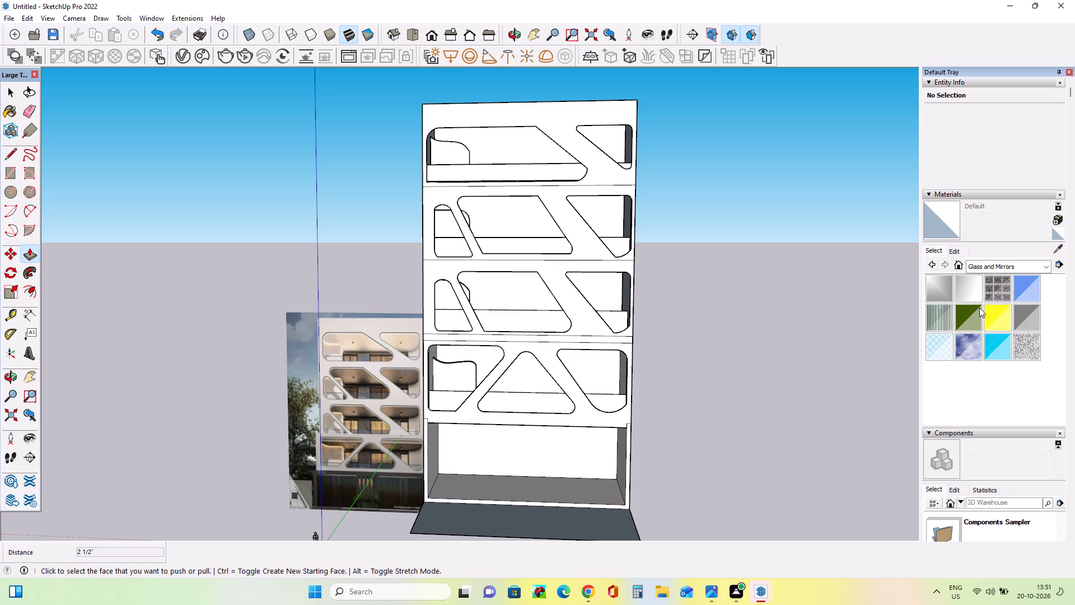
click(1023, 322)
click(539, 401)
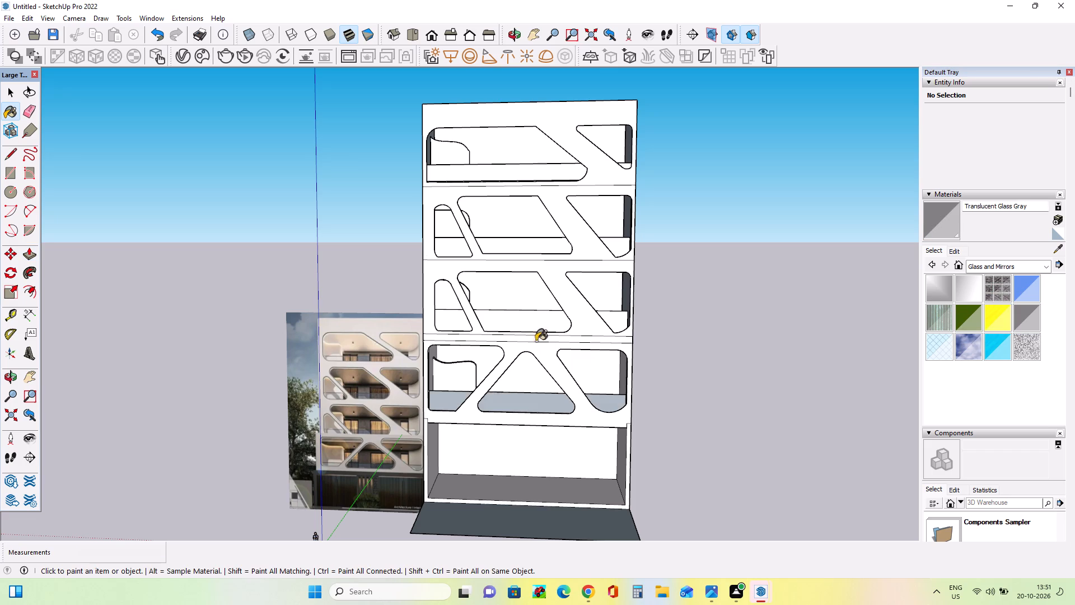
click(531, 322)
click(518, 243)
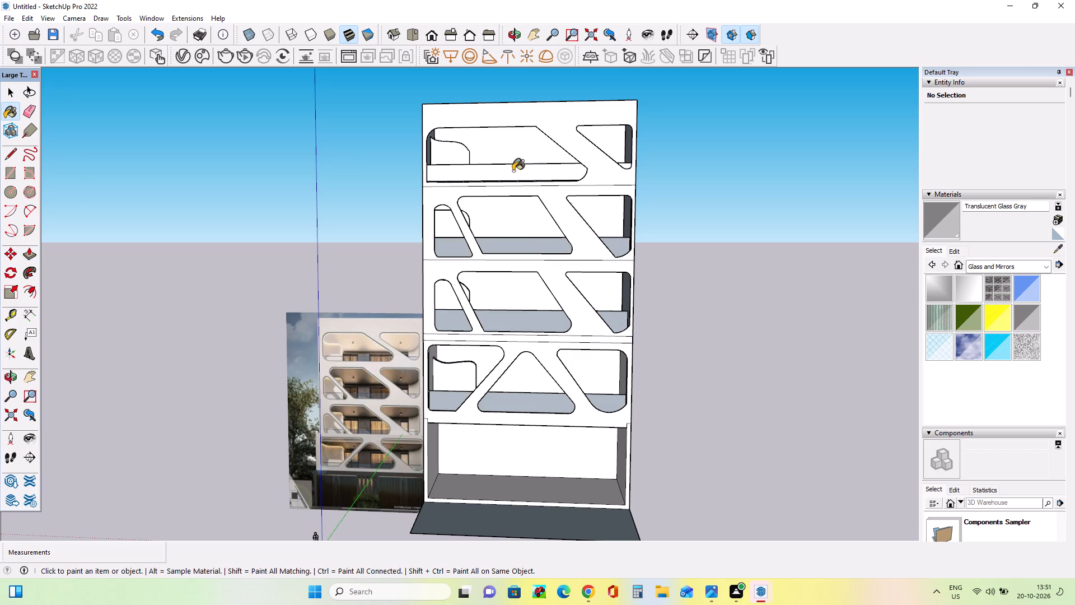
click(513, 171)
click(8, 92)
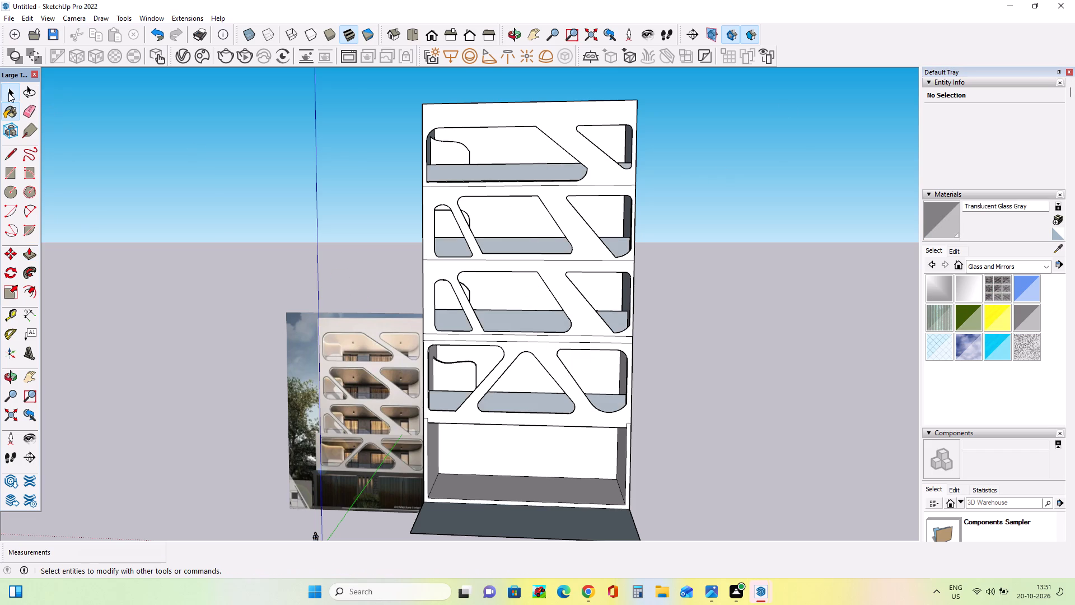
Delete the painted front face of the balcony parapet on each of the four storeys.
click(512, 167)
key(Delete)
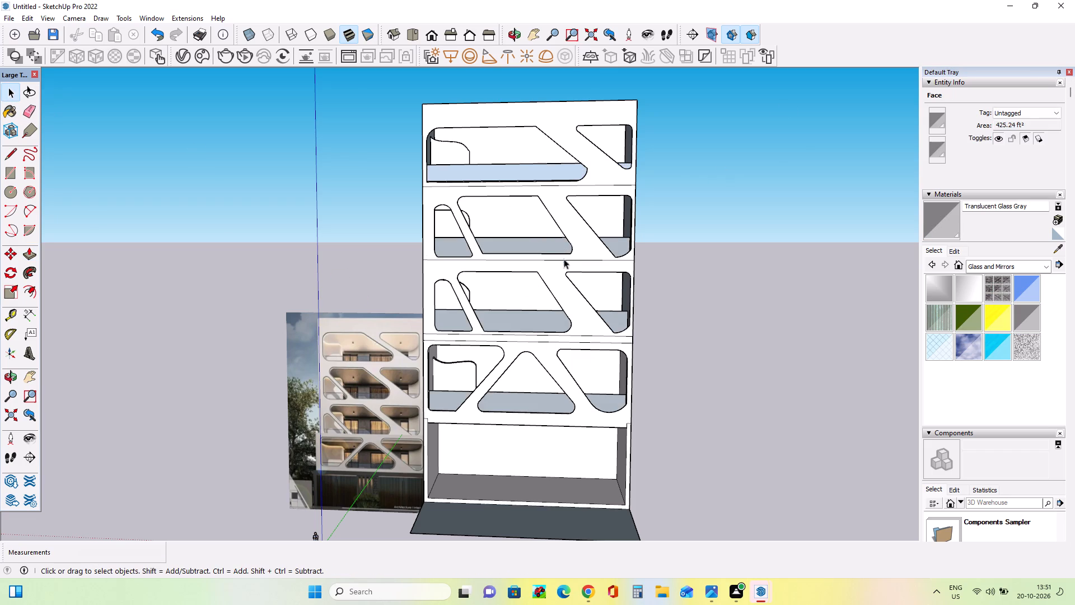
click(537, 244)
key(Delete)
click(534, 315)
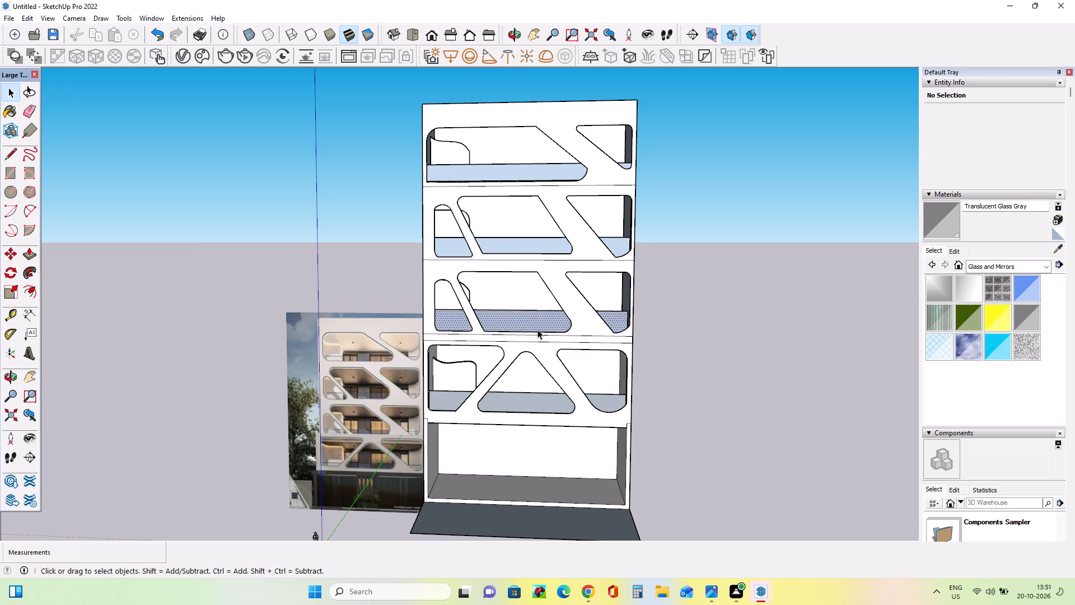
key(Delete)
click(532, 406)
key(Delete)
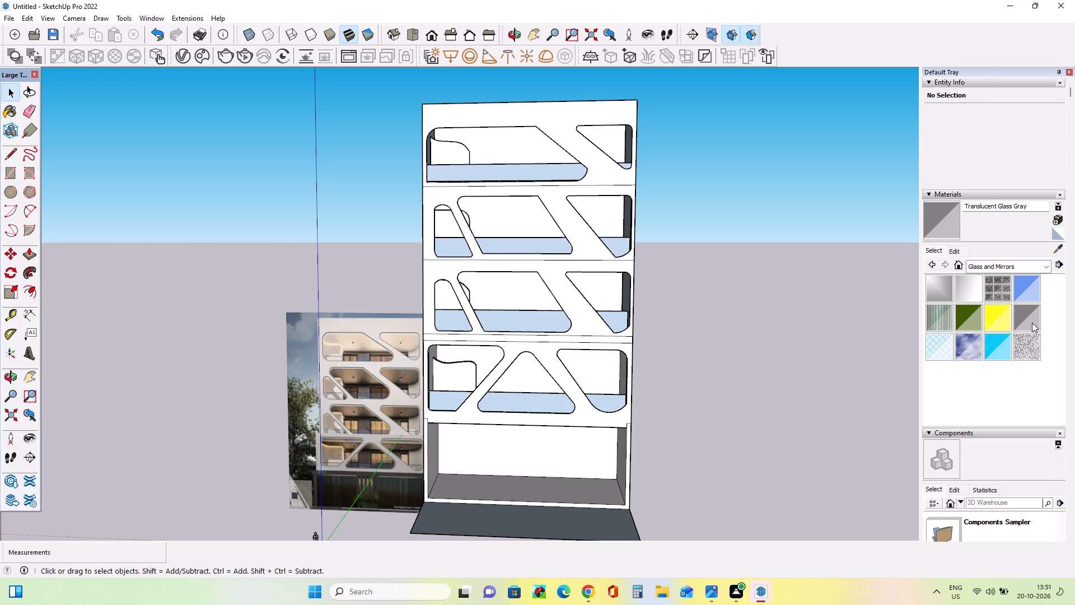
Paint the remaining parapet faces on all four storeys with Translucent Glass Gray.
click(1032, 322)
click(532, 400)
click(516, 317)
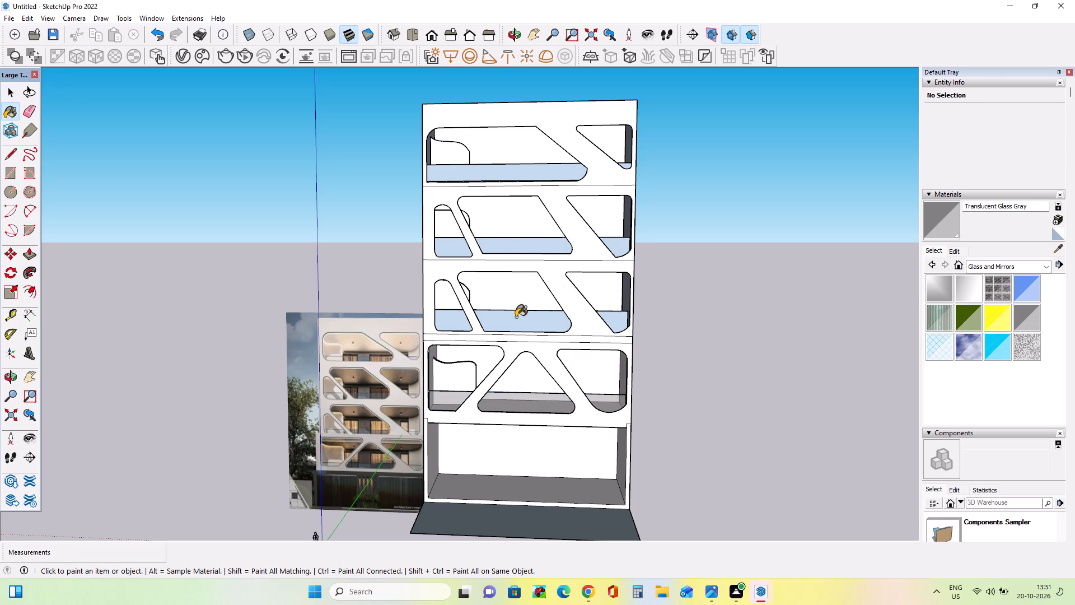
click(505, 245)
click(517, 170)
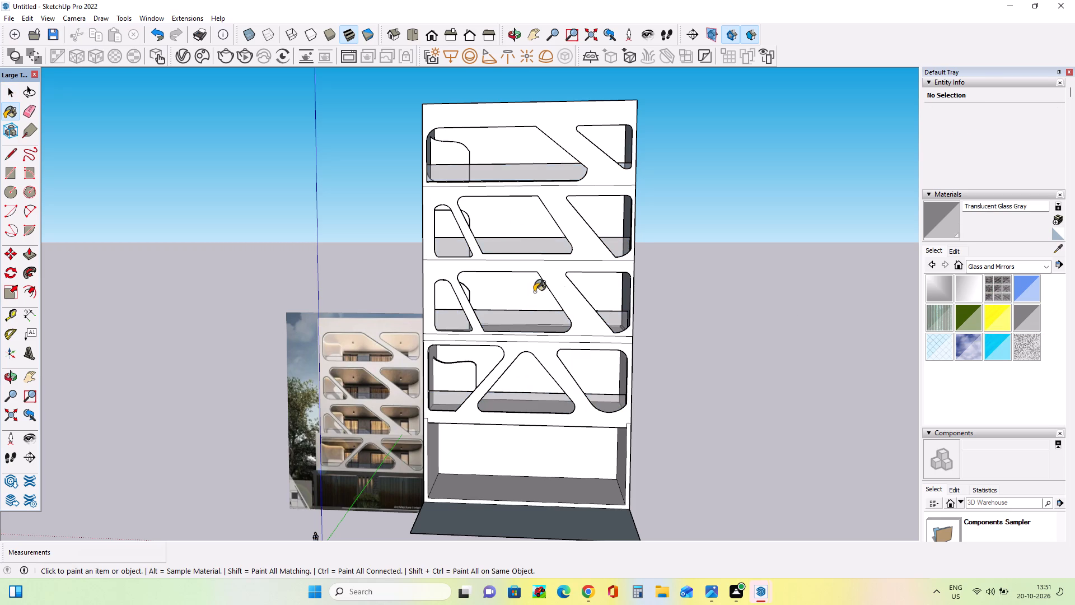
Push the building's roof face down 1' 3/4".
middle_drag(535, 305, 546, 318)
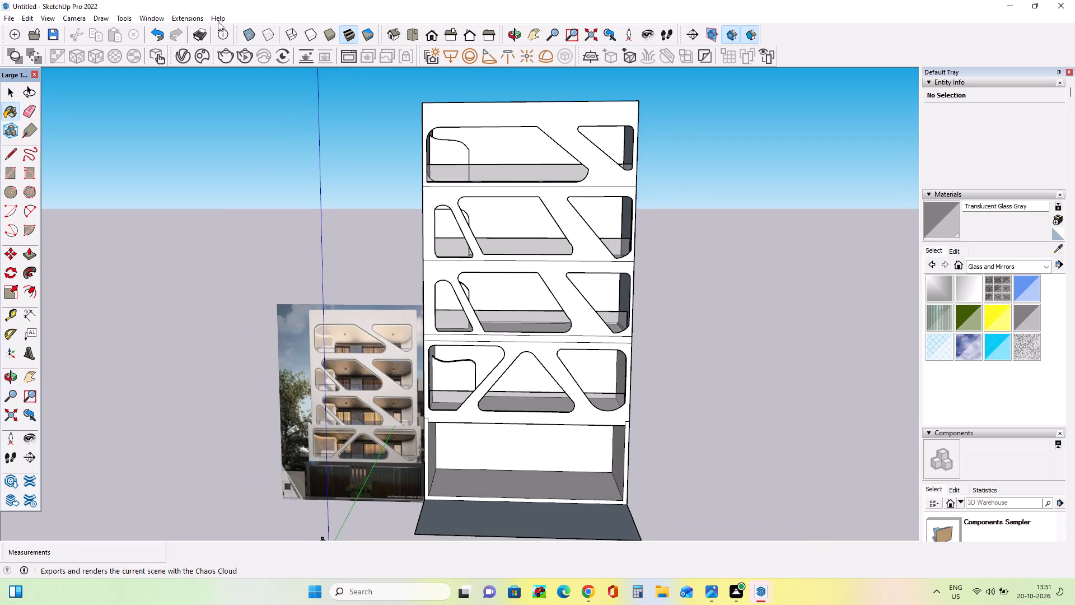
middle_drag(420, 288, 437, 302)
scroll(442, 240, up, 2)
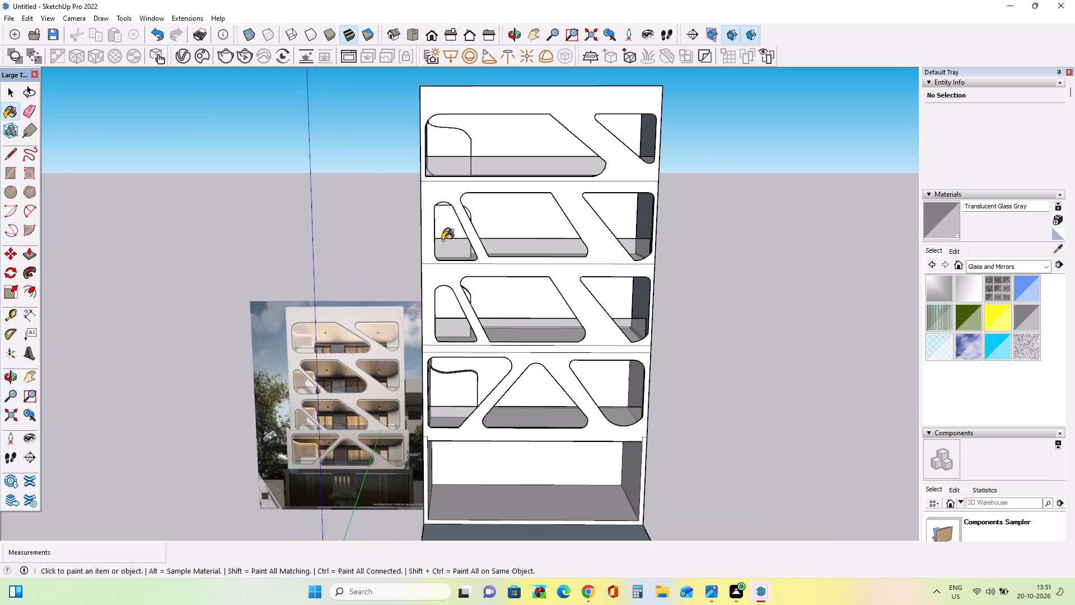
middle_drag(442, 240, 447, 251)
middle_drag(398, 277, 387, 301)
scroll(387, 301, down, 2)
middle_drag(419, 313, 424, 287)
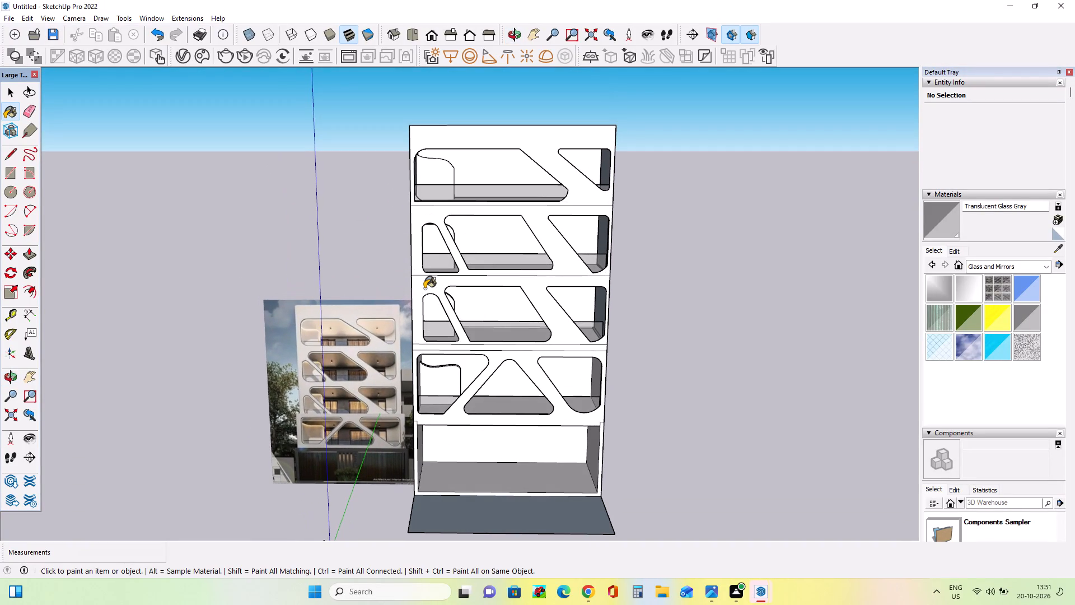
click(33, 257)
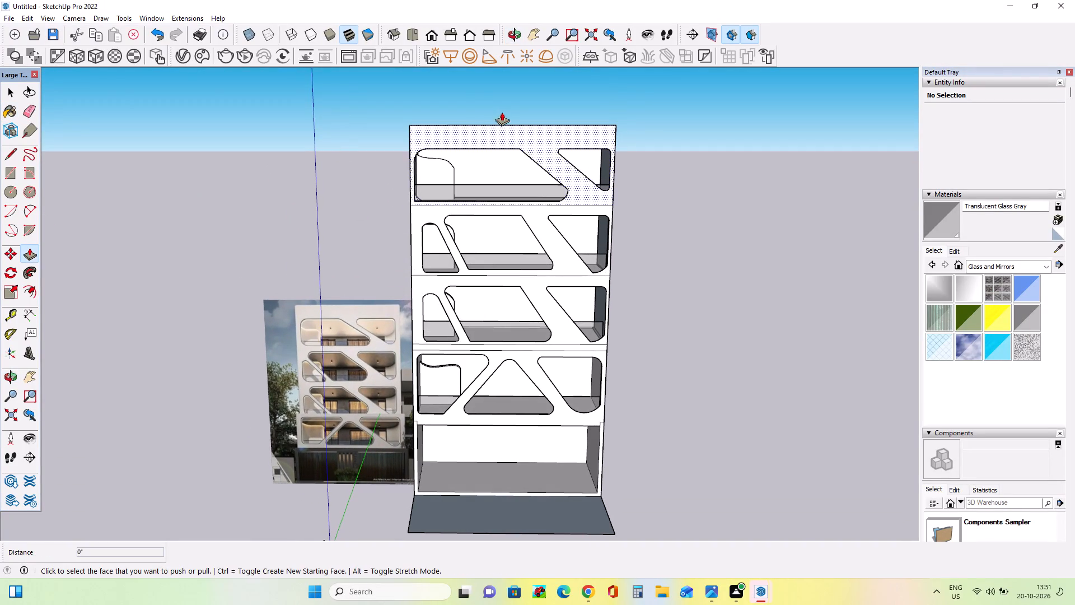
middle_drag(513, 119, 535, 183)
click(525, 117)
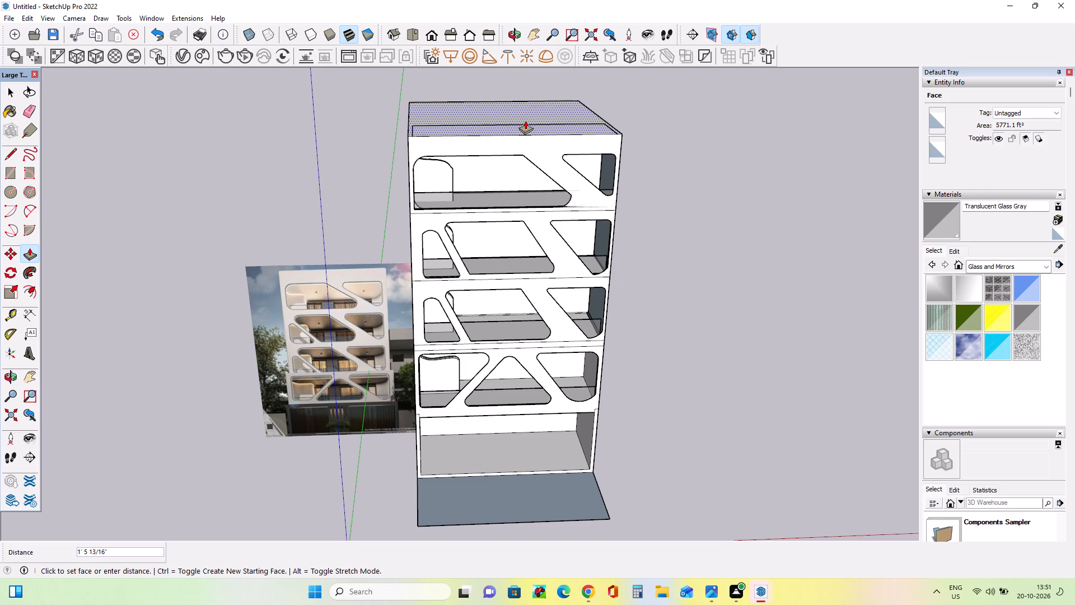
click(525, 119)
Examine the building's front and its ground-floor opening against the reference image.
middle_drag(498, 259, 484, 189)
scroll(478, 201, down, 3)
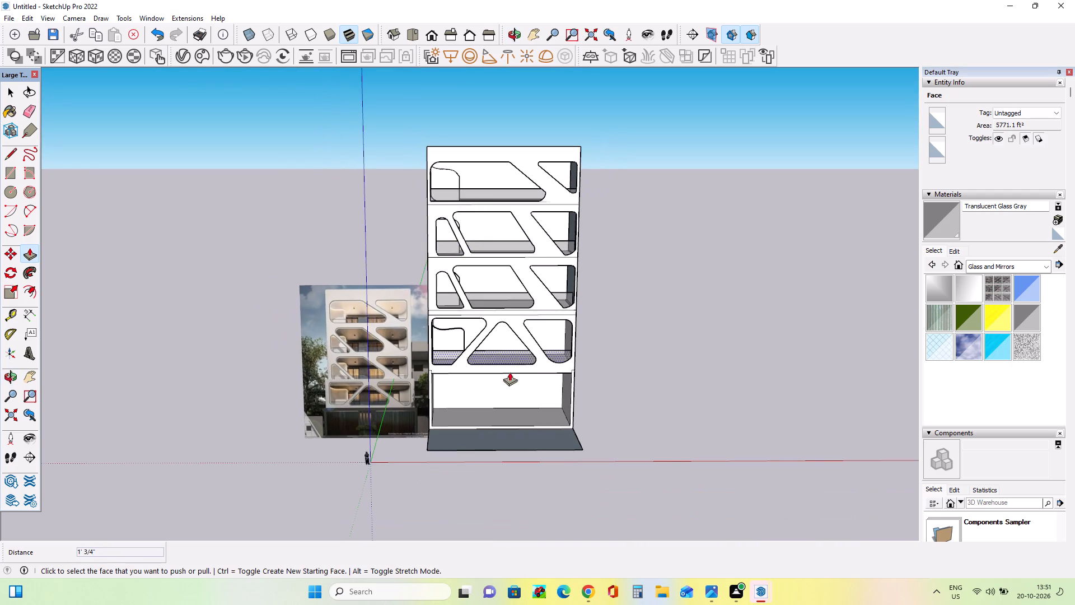
middle_drag(506, 365, 501, 329)
middle_drag(501, 347, 511, 368)
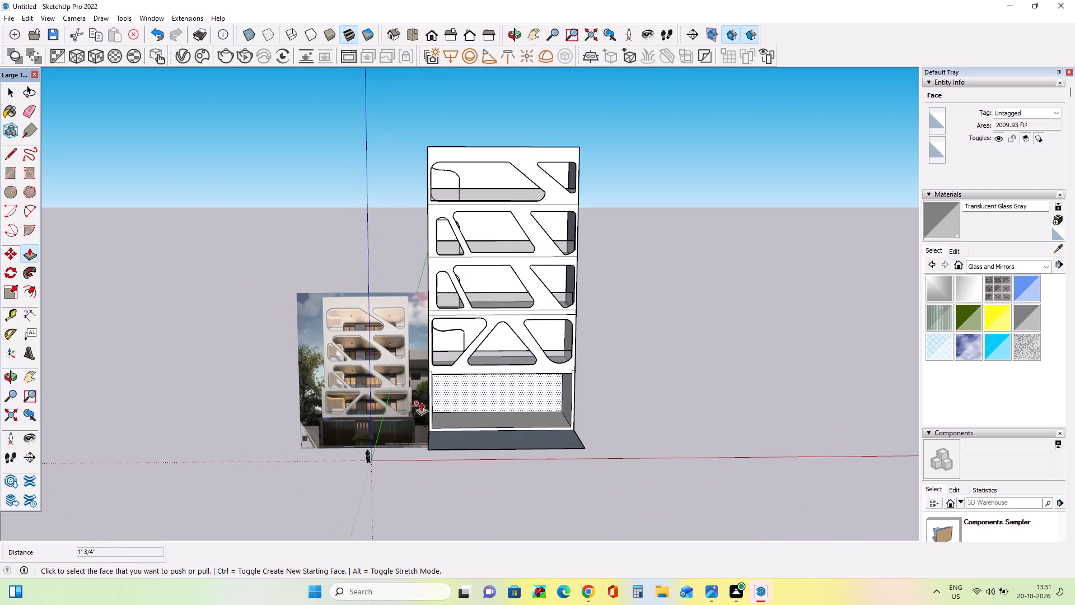
scroll(420, 397, up, 3)
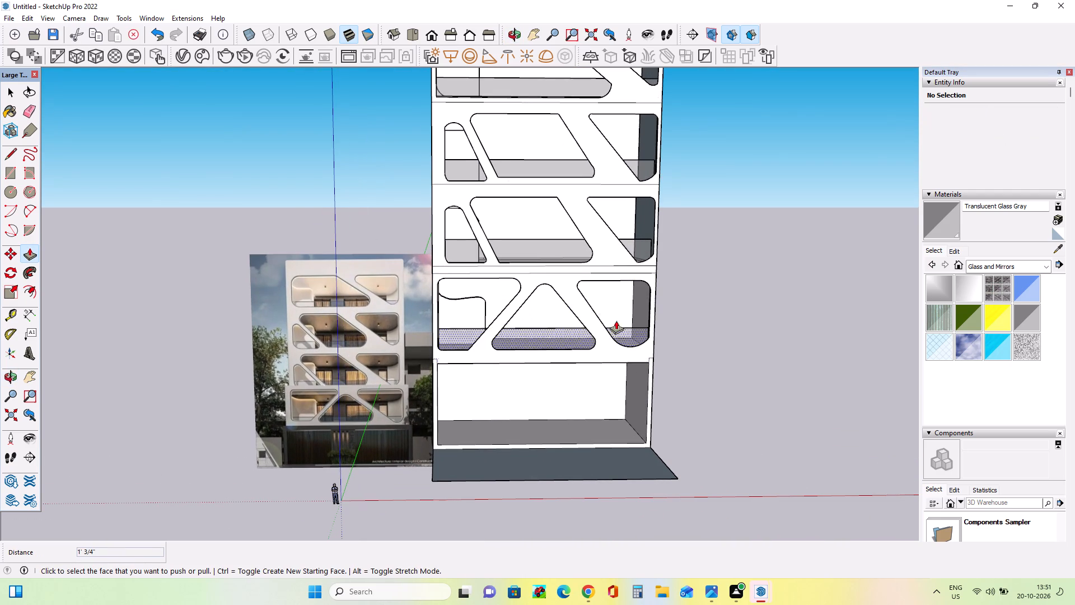
middle_drag(510, 374, 487, 380)
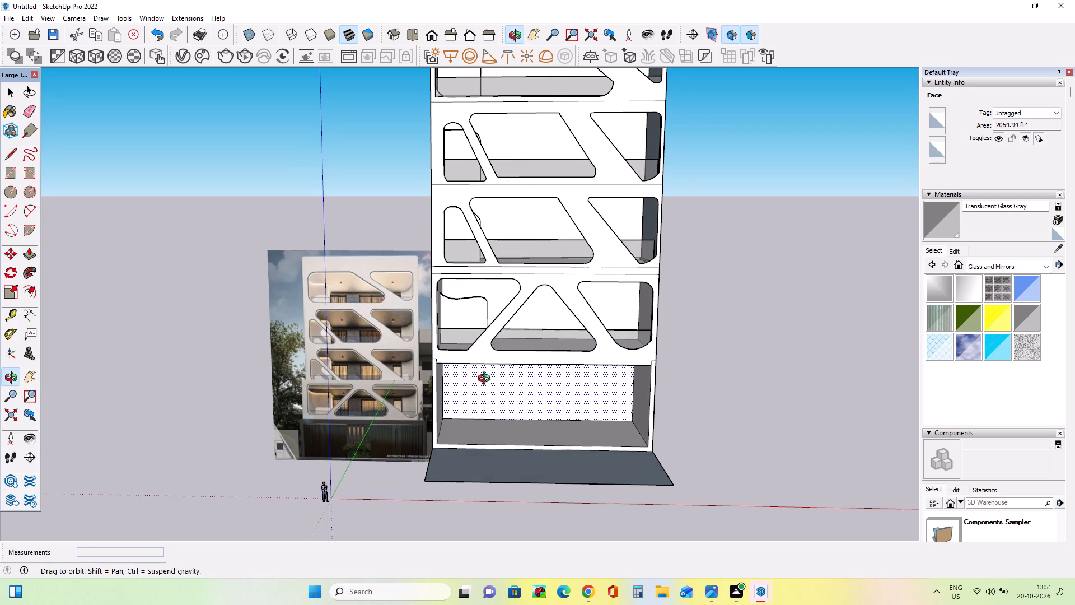
middle_drag(487, 380, 488, 380)
Draw a rectangle about 26' 2" by 24' 7" on the back wall behind the lowest balcony storey, starting near the curved partition's base.
click(6, 173)
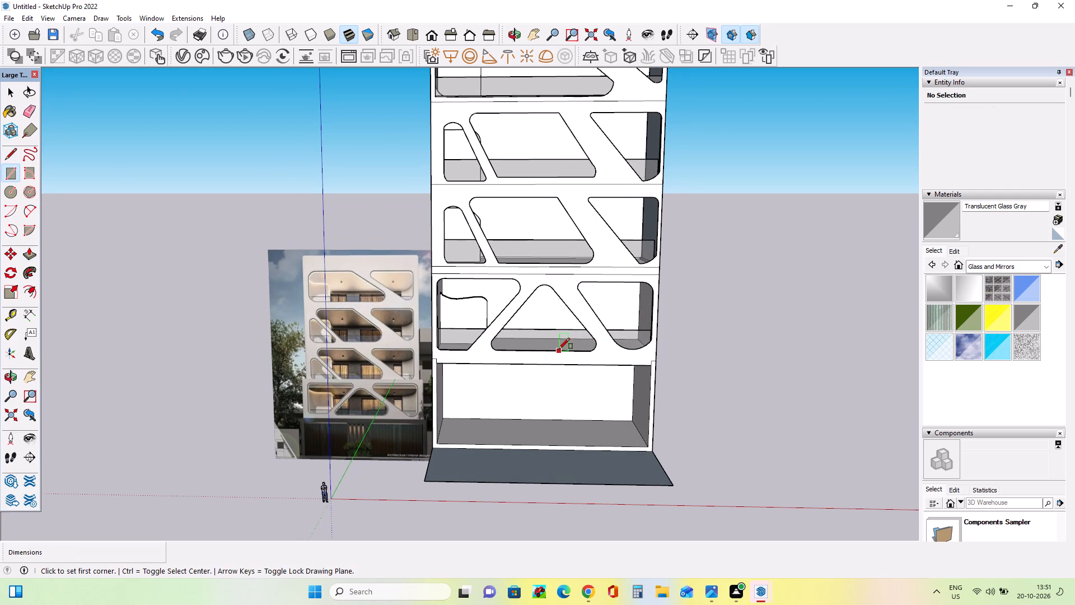
scroll(559, 349, up, 4)
scroll(270, 441, up, 7)
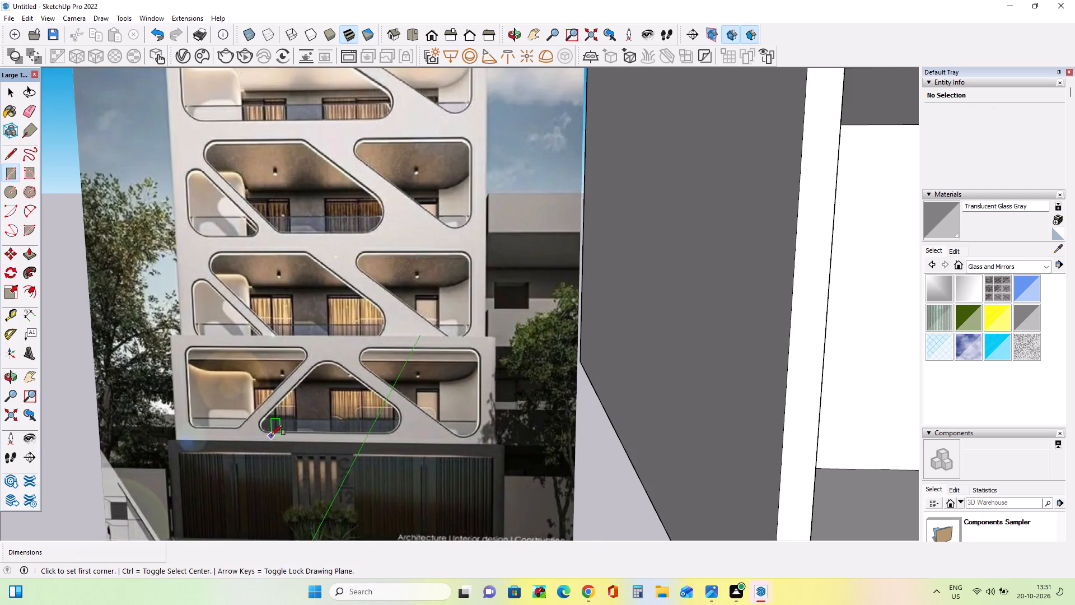
scroll(272, 434, down, 8)
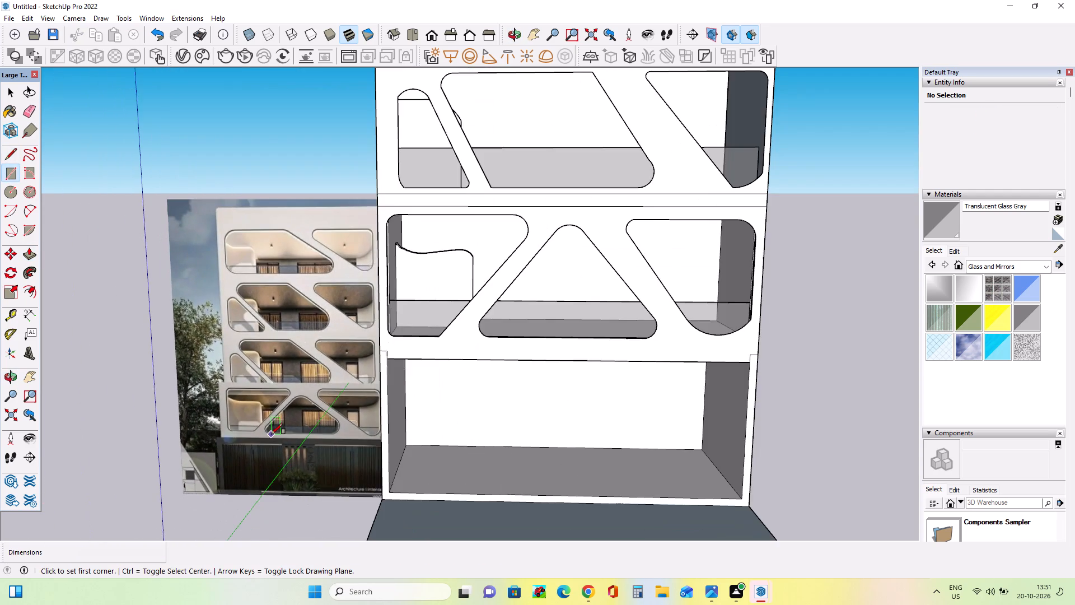
scroll(269, 431, up, 4)
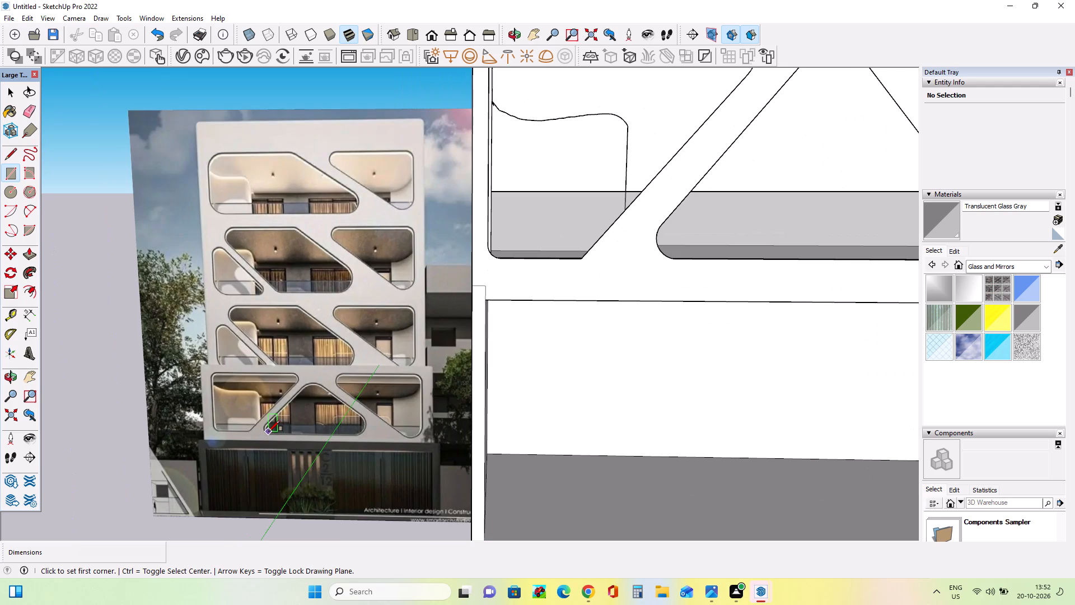
scroll(269, 431, down, 6)
middle_drag(588, 417, 420, 387)
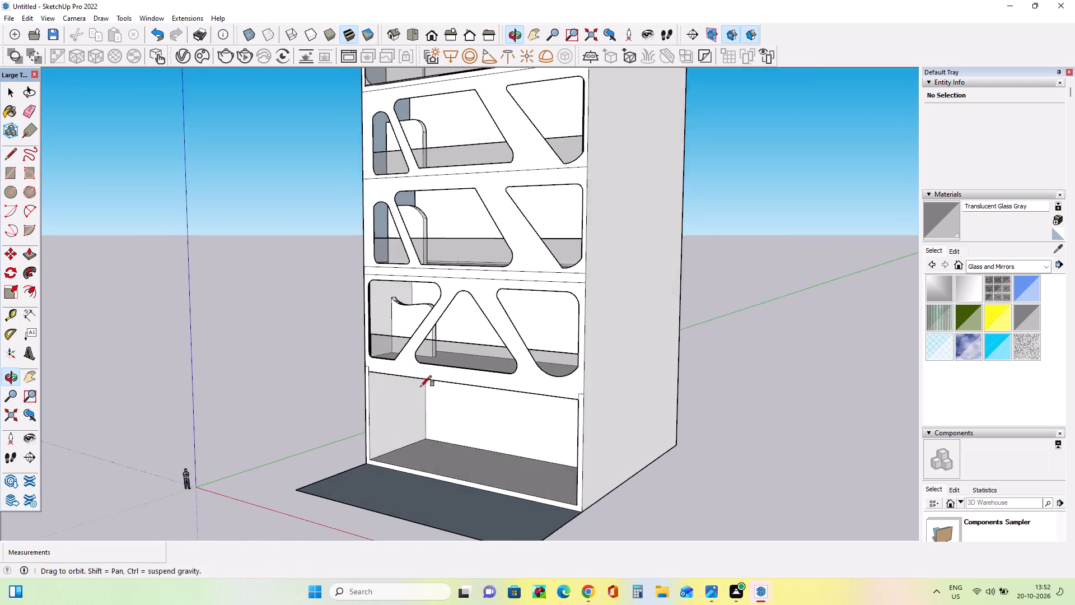
middle_drag(420, 387, 422, 398)
scroll(447, 337, up, 11)
scroll(447, 336, down, 1)
scroll(447, 336, up, 2)
middle_drag(452, 349, 425, 408)
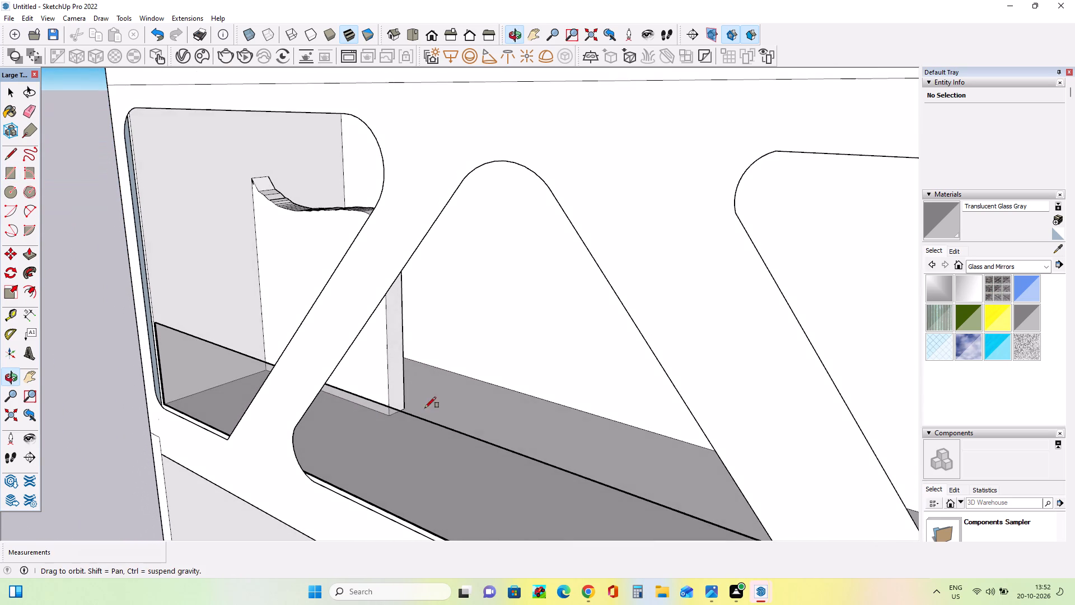
middle_drag(422, 356, 377, 379)
scroll(416, 337, up, 8)
drag(398, 329, 424, 327)
scroll(535, 303, down, 16)
middle_drag(537, 302, 596, 215)
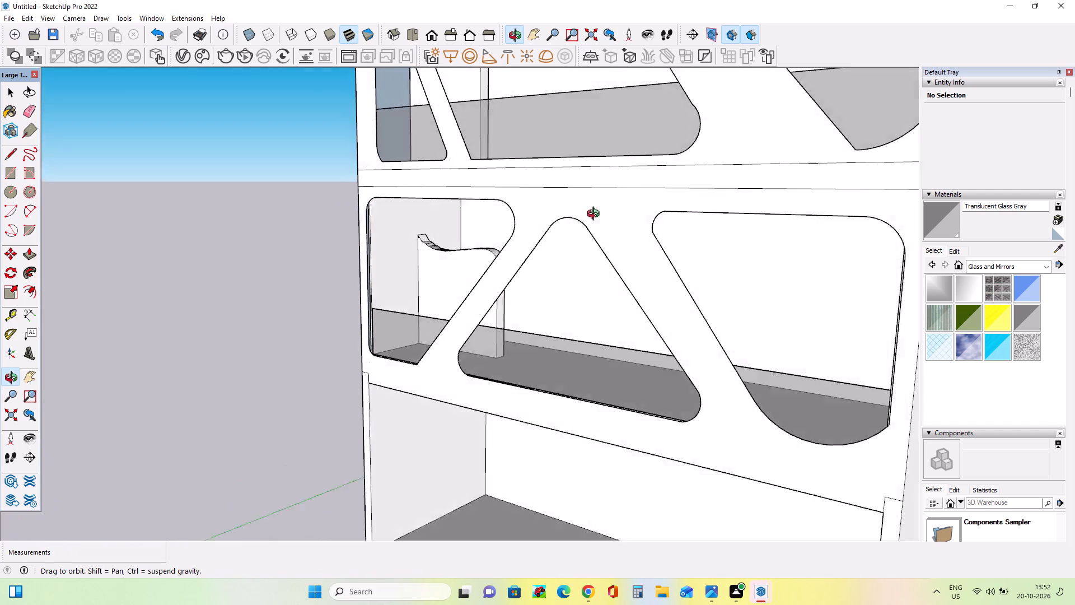
middle_drag(596, 215, 736, 204)
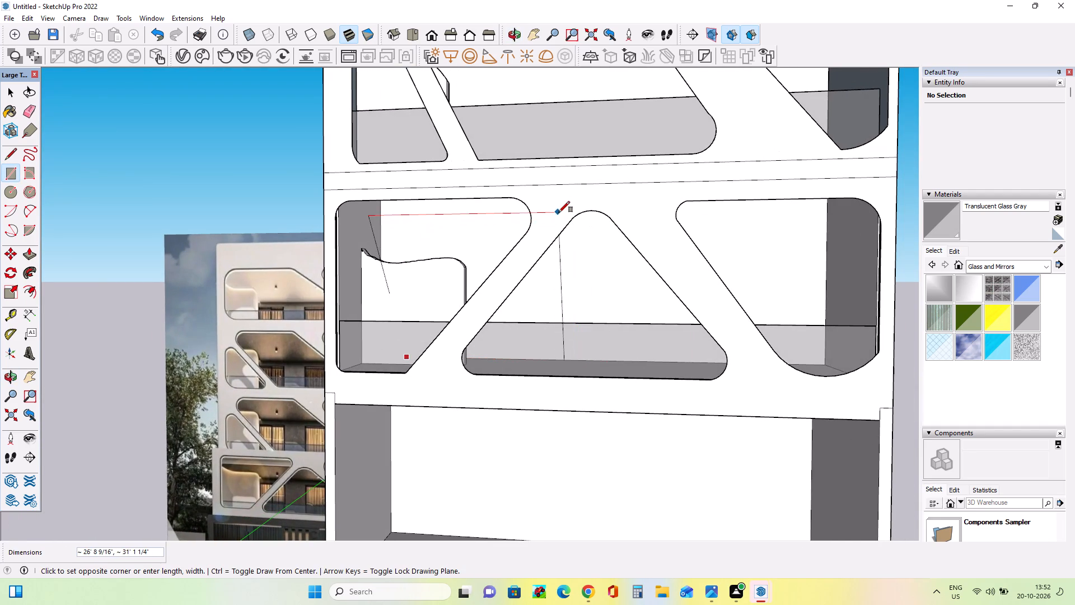
middle_drag(576, 252, 557, 213)
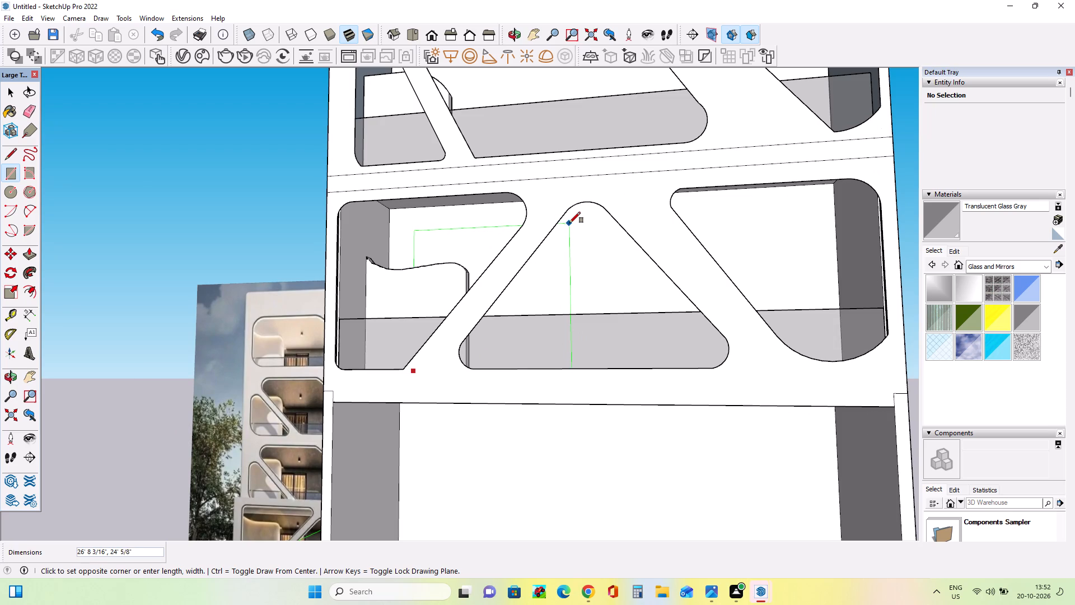
click(566, 221)
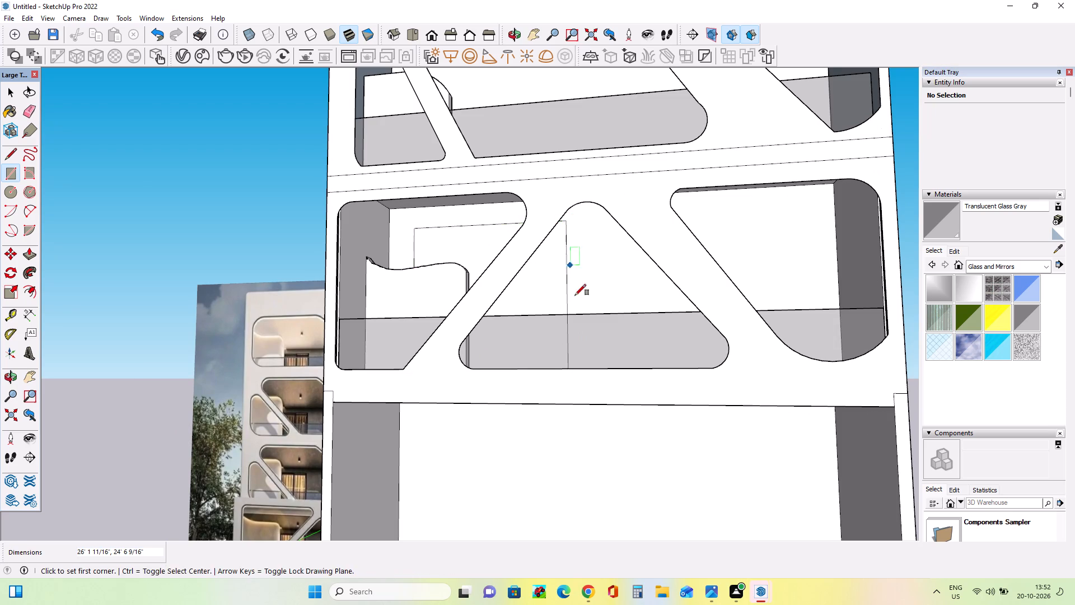
Draw a tall rectangle about 11' 9" by 106' 3" from the first rectangle's lower corner up the back wall to the top storey.
middle_drag(590, 311, 680, 408)
middle_drag(611, 353, 590, 399)
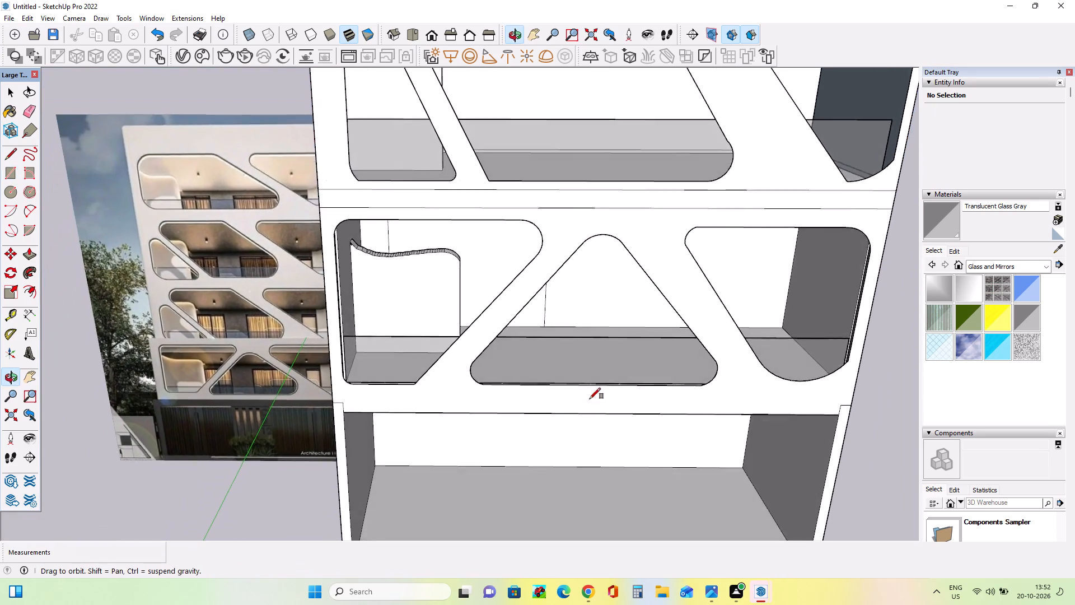
scroll(590, 399, down, 3)
middle_drag(590, 399, 590, 398)
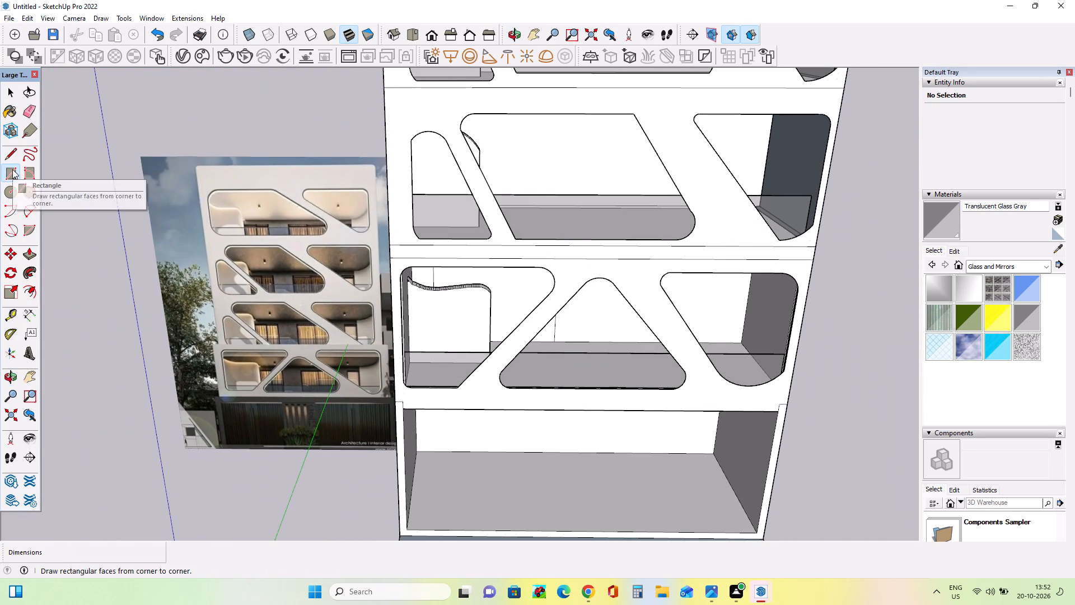
click(12, 169)
middle_drag(584, 367, 551, 352)
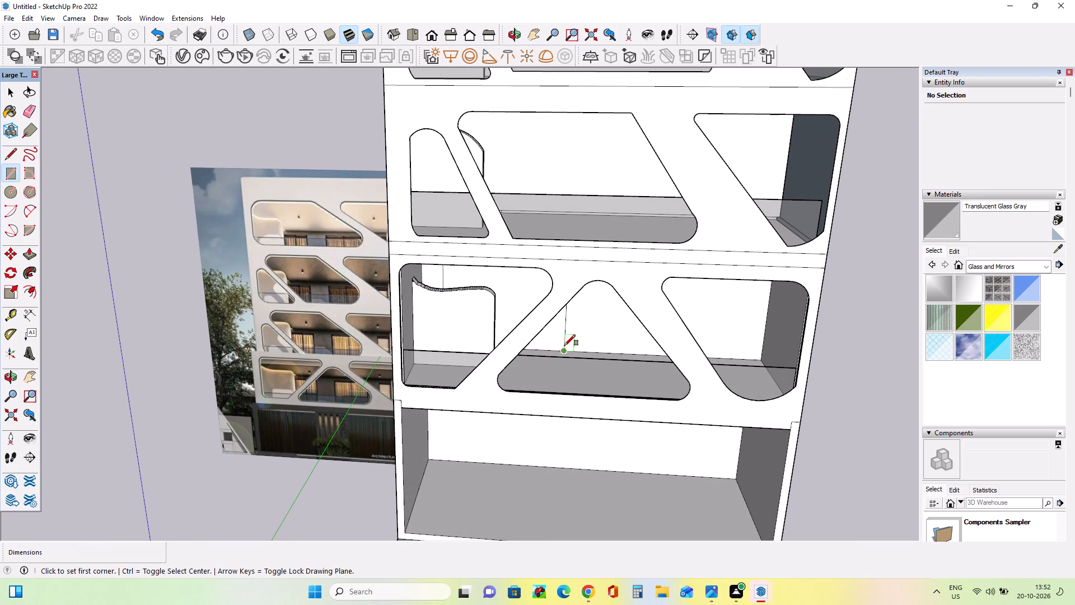
click(564, 349)
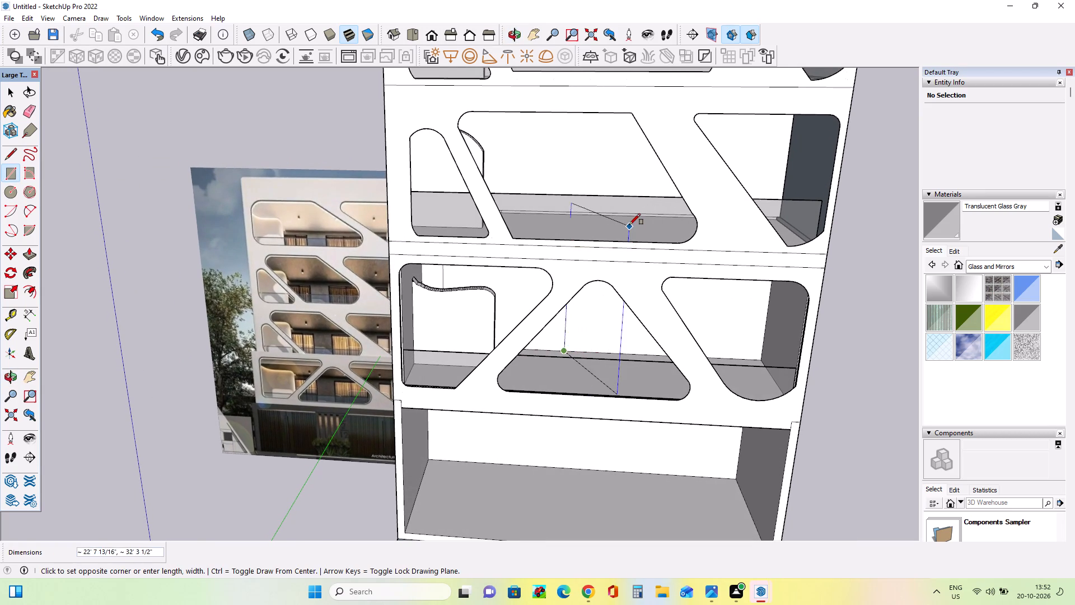
scroll(629, 225, down, 8)
scroll(619, 94, down, 6)
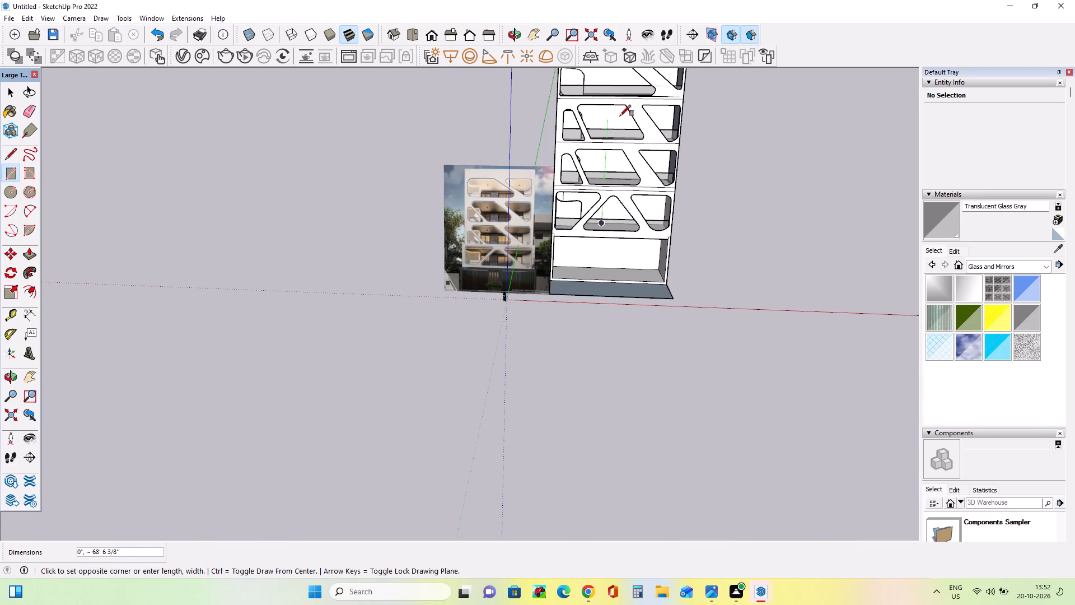
scroll(611, 113, down, 9)
scroll(610, 91, up, 8)
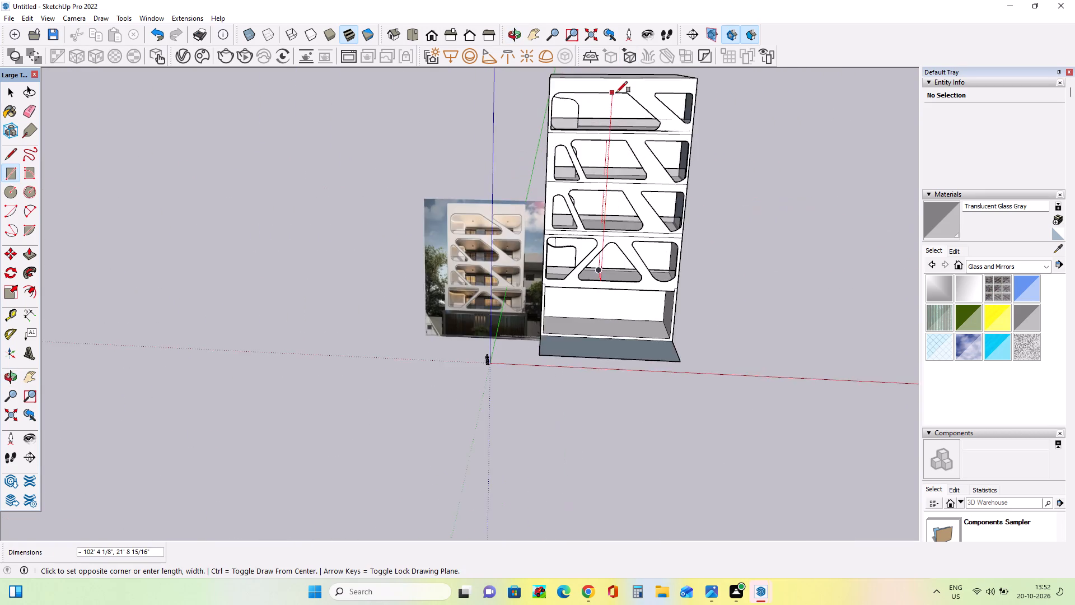
scroll(616, 92, up, 9)
middle_drag(629, 134, 629, 77)
middle_drag(627, 108, 661, 82)
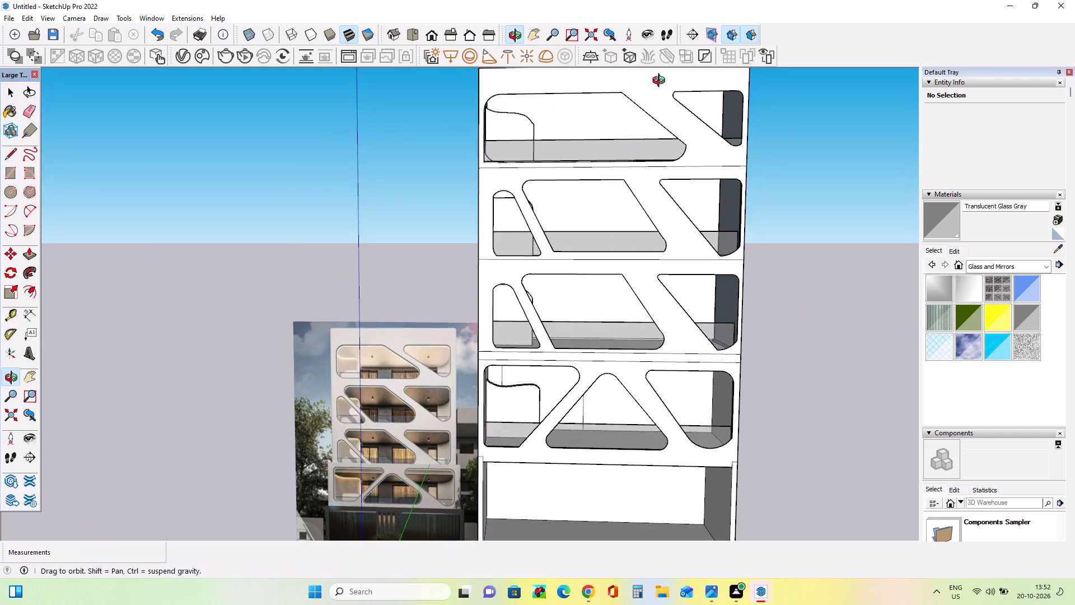
middle_drag(661, 82, 667, 80)
scroll(667, 80, up, 5)
middle_drag(611, 113, 629, 94)
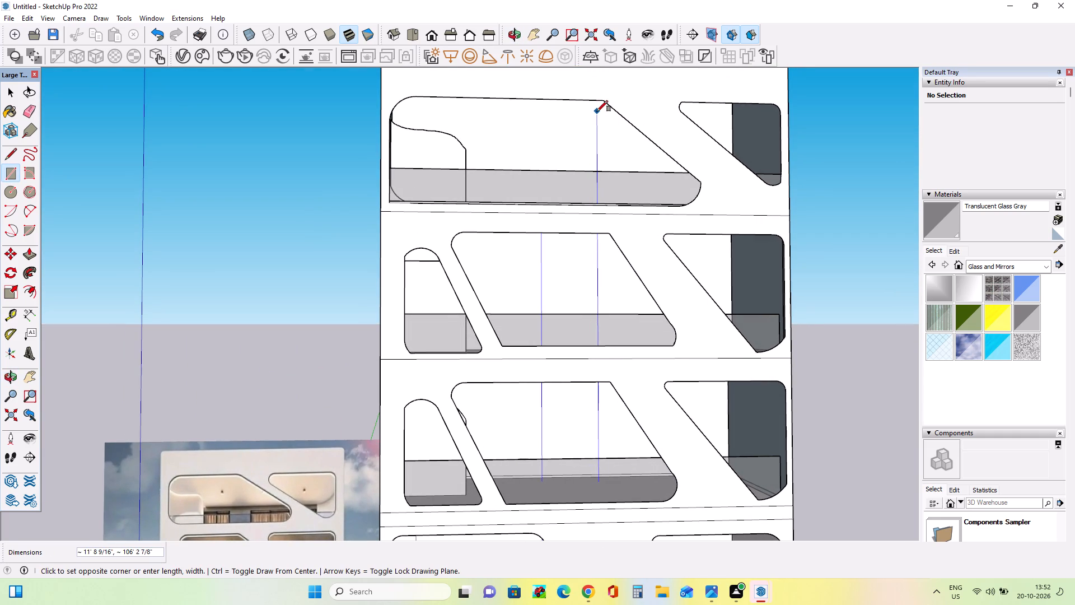
click(597, 111)
Draw a rectangle about 26' by 22' on the lowest balcony storey's back wall, from the tall central panel's base towards the right side wall.
middle_drag(592, 169, 719, 218)
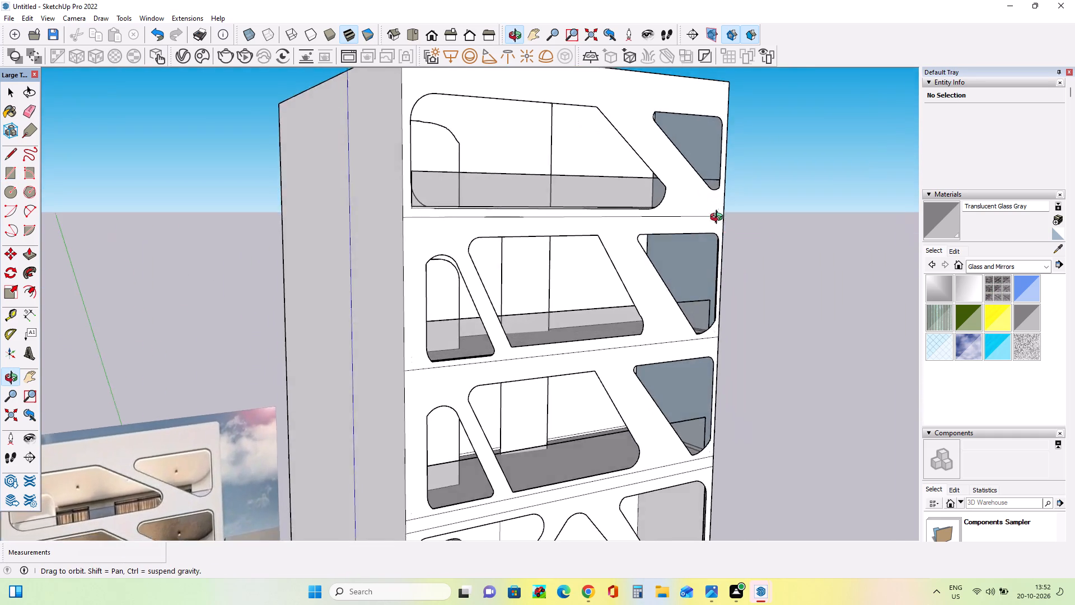
middle_drag(719, 218, 565, 201)
scroll(565, 201, down, 7)
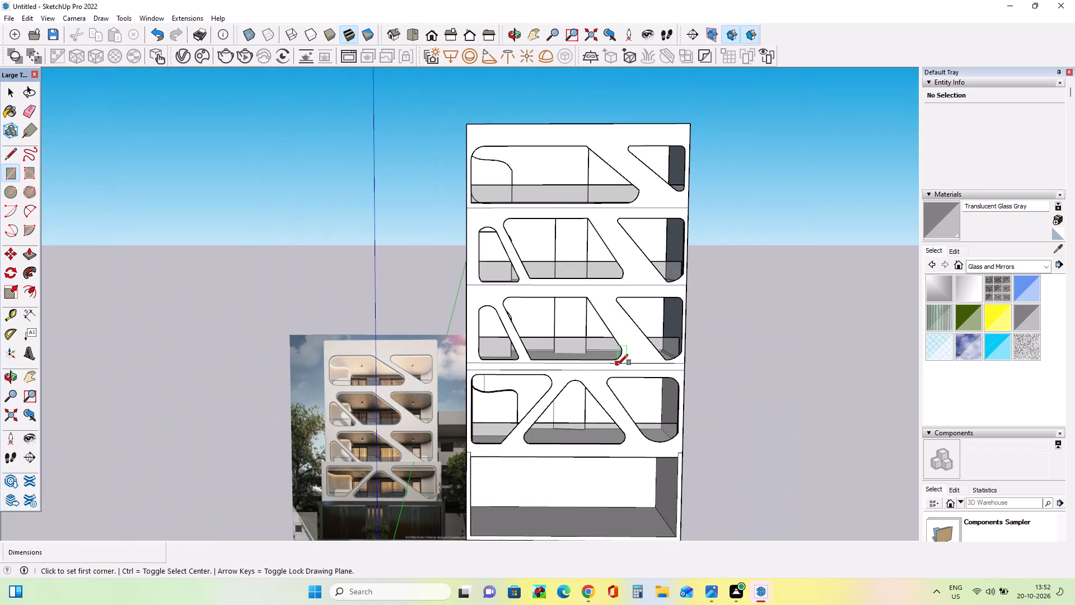
middle_drag(616, 366, 602, 296)
scroll(574, 384, up, 7)
middle_drag(607, 416, 712, 421)
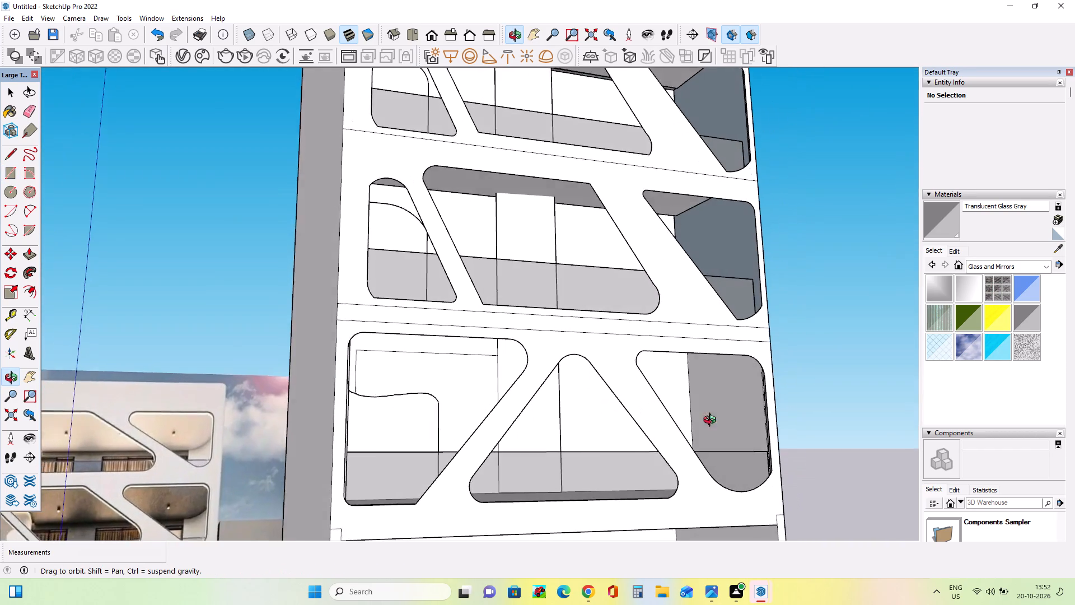
middle_drag(712, 421, 704, 462)
middle_drag(604, 465, 485, 568)
scroll(592, 451, up, 4)
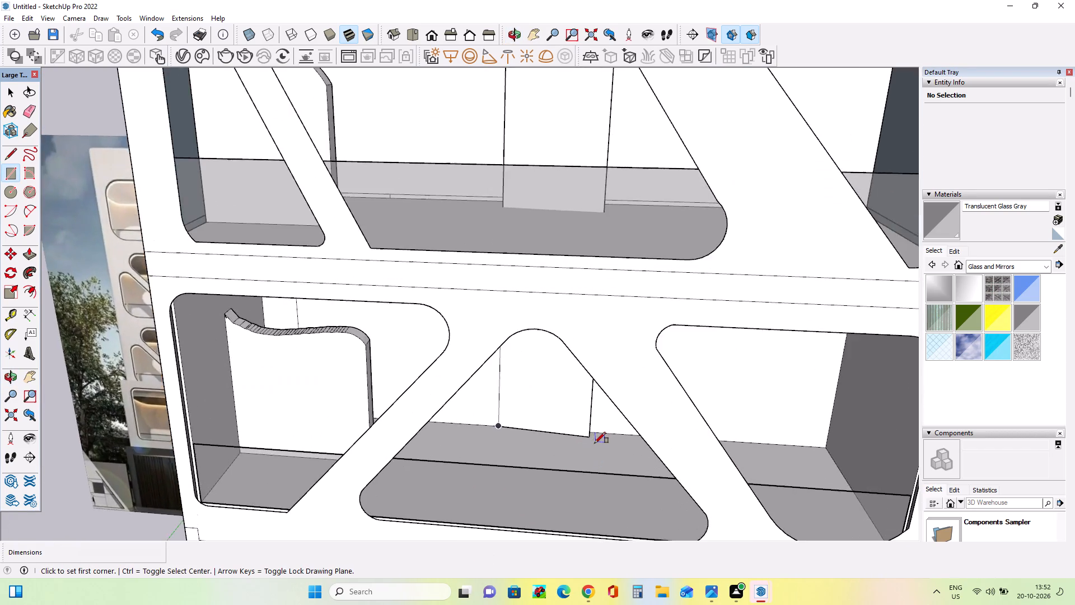
scroll(595, 443, up, 3)
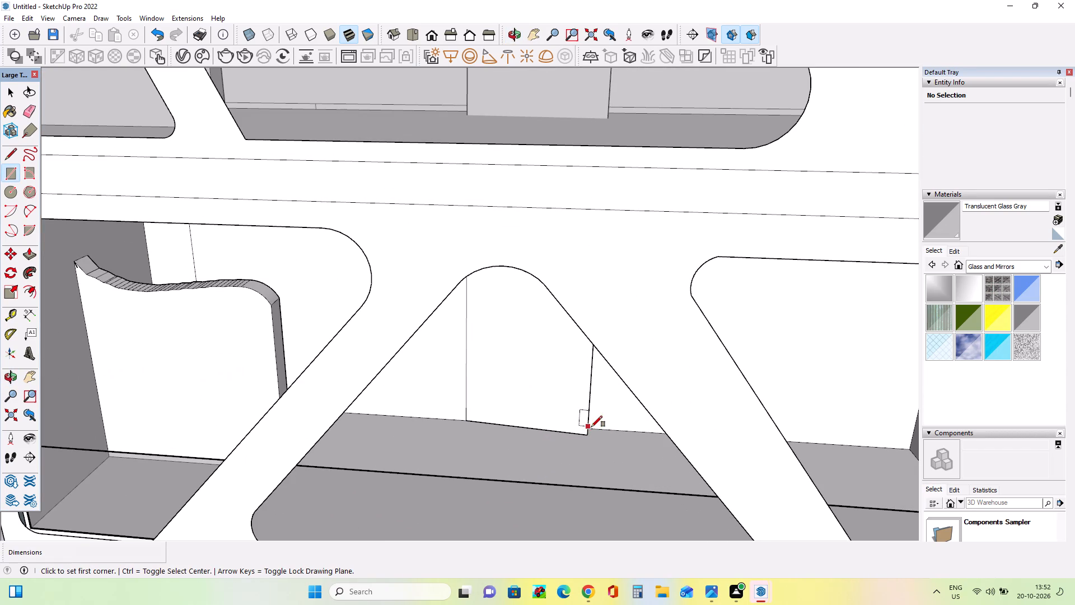
click(593, 428)
scroll(725, 398, down, 6)
middle_drag(834, 343, 863, 221)
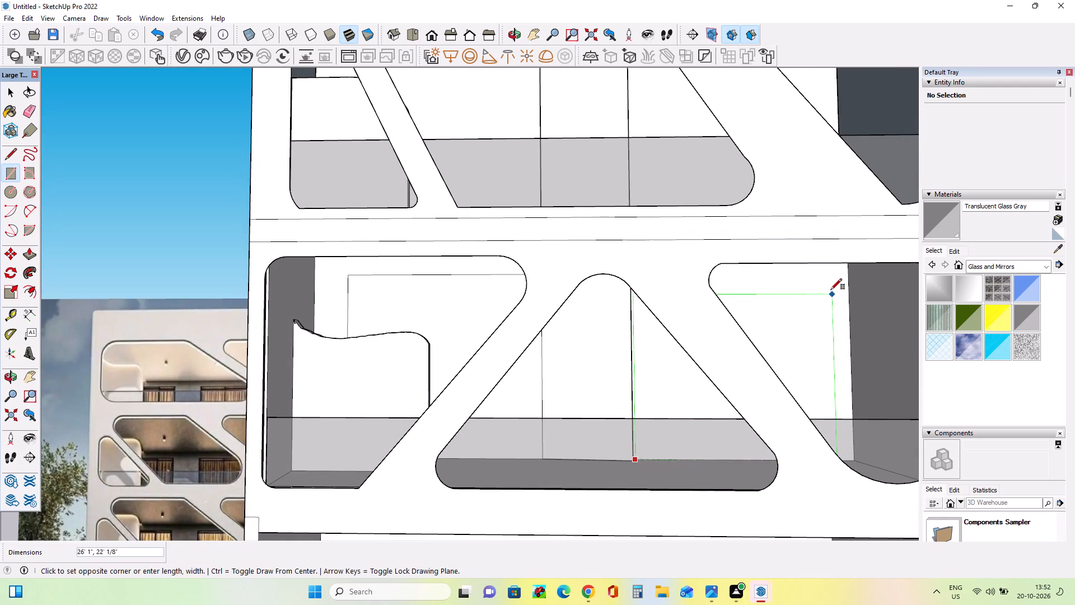
click(830, 288)
Examine the reference image's lowest balcony storey, especially its right-hand opening, and compare it with the modelled back wall.
scroll(842, 341, down, 4)
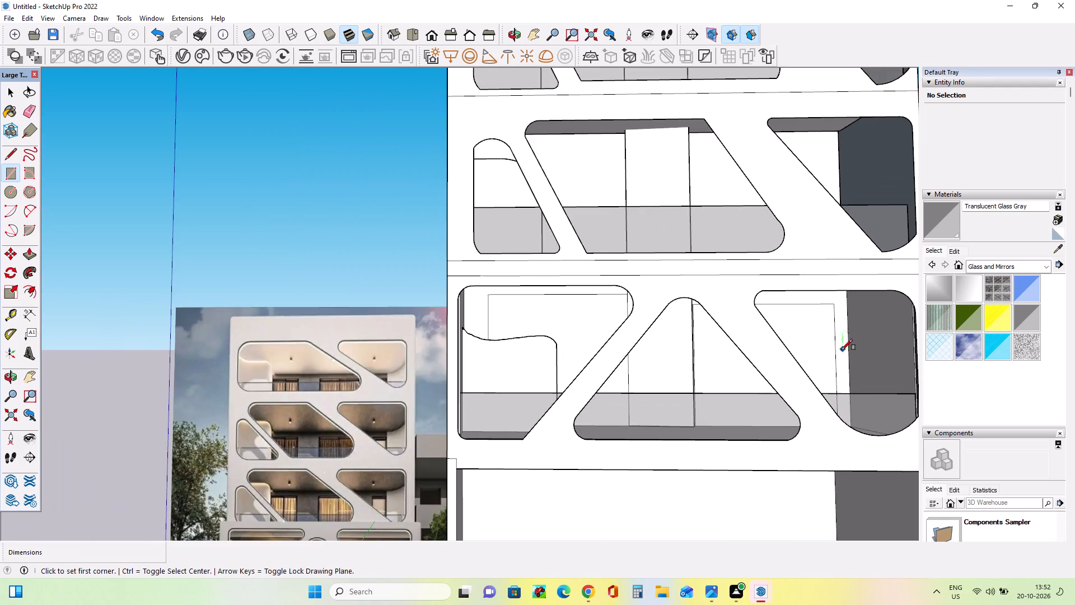
middle_drag(813, 360, 891, 417)
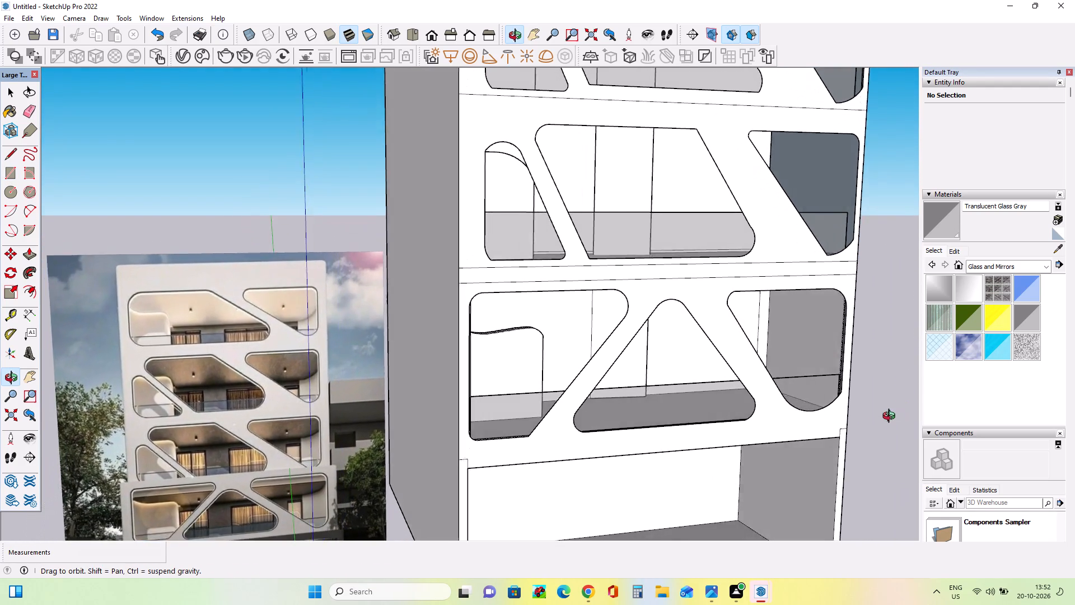
middle_drag(891, 417, 836, 438)
scroll(387, 435, up, 4)
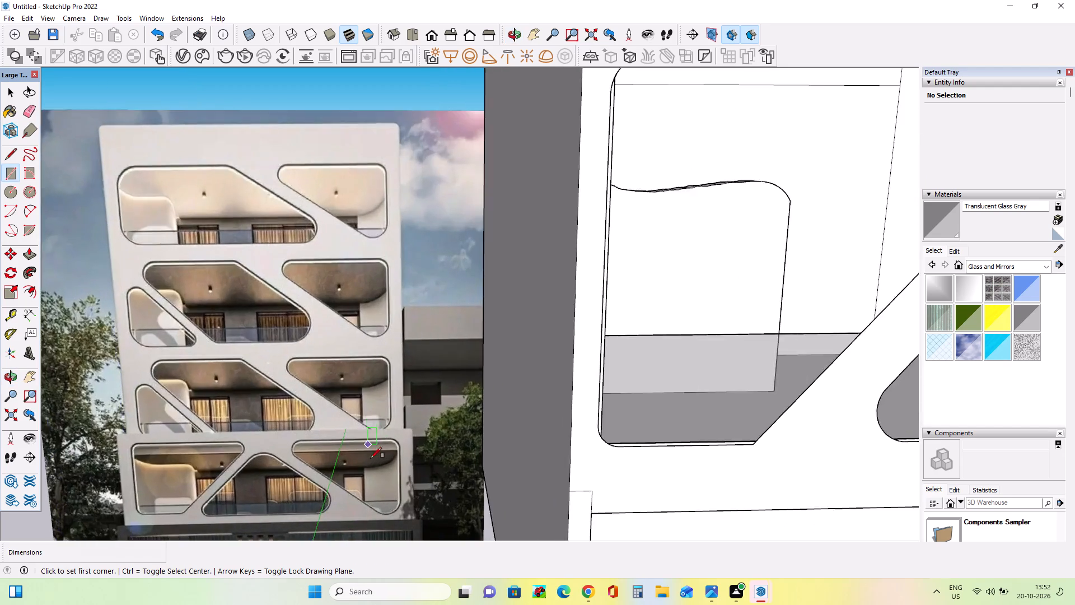
scroll(371, 459, up, 9)
scroll(408, 456, down, 13)
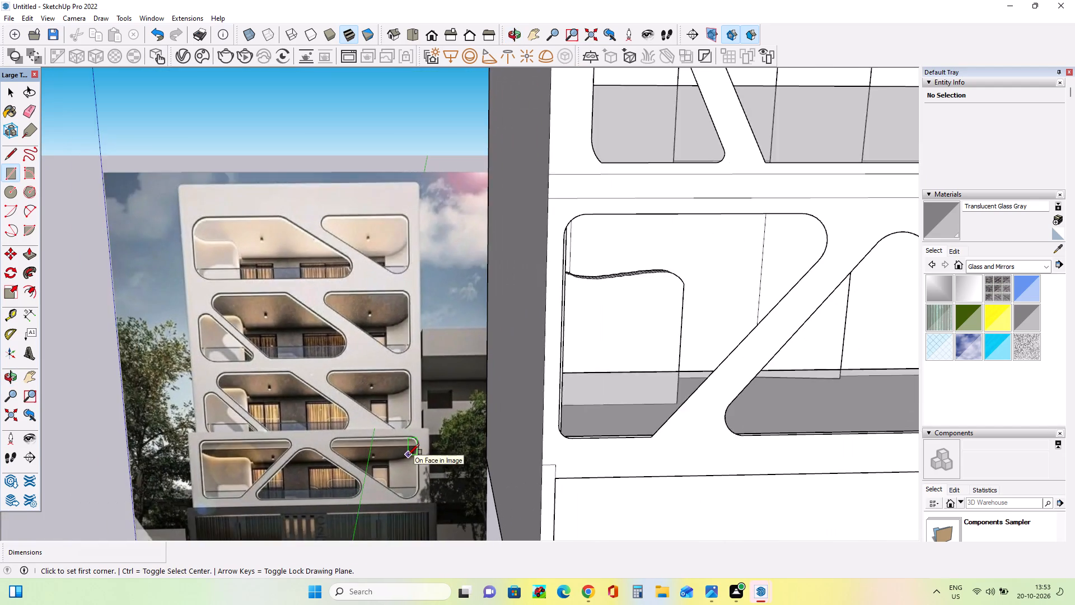
middle_drag(409, 462, 411, 478)
scroll(376, 466, down, 3)
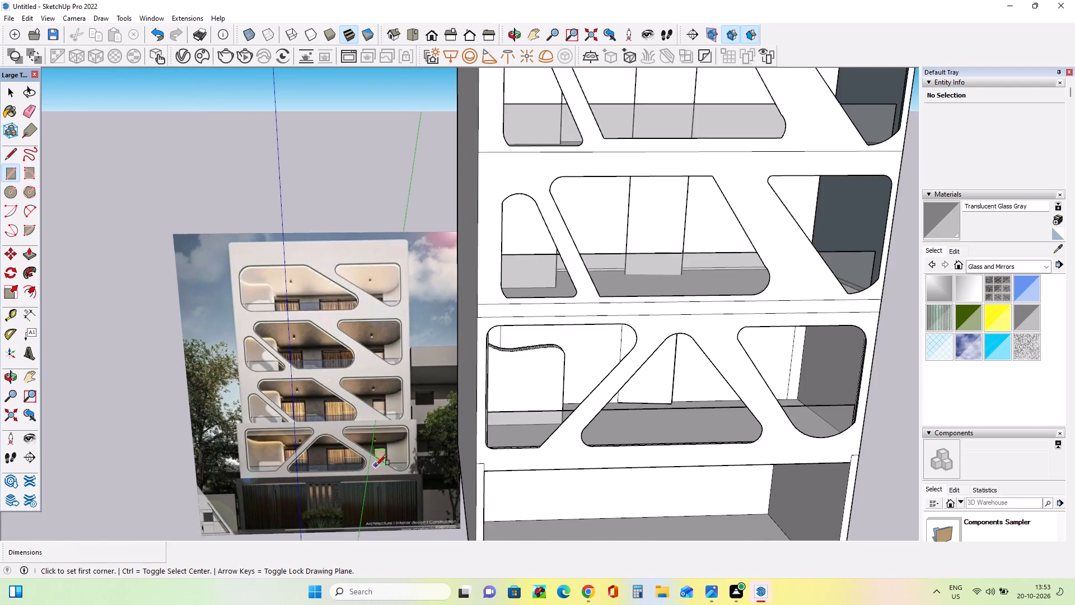
scroll(392, 466, up, 8)
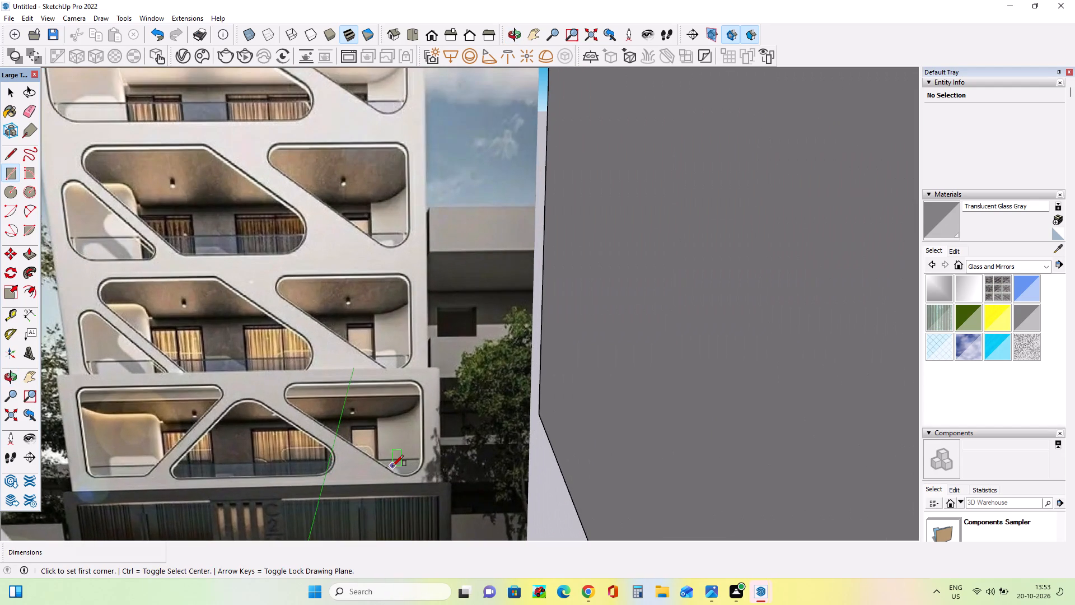
middle_click(393, 467)
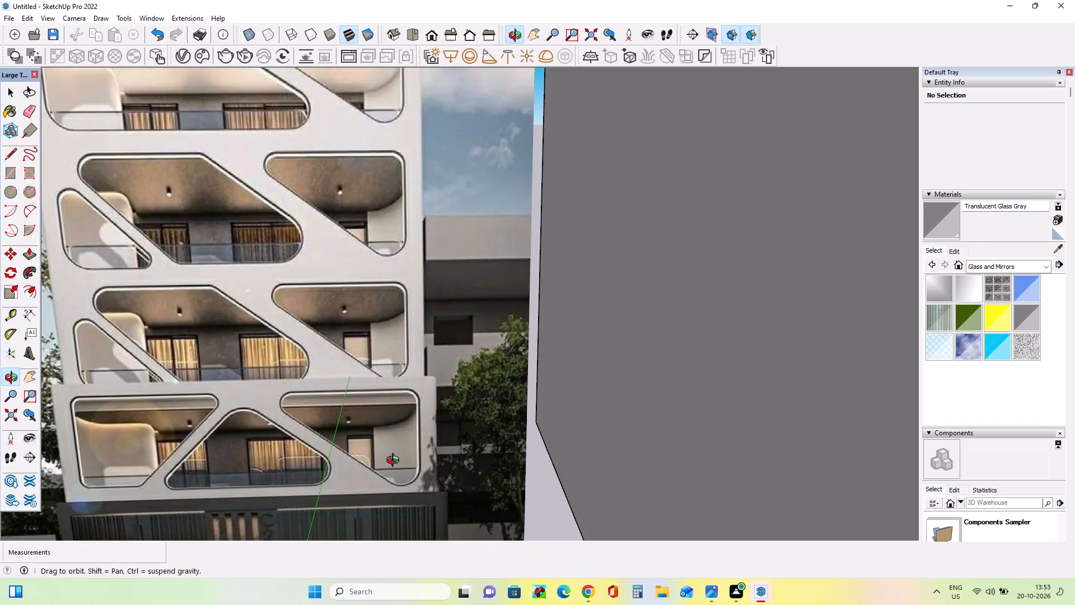
scroll(395, 463, down, 11)
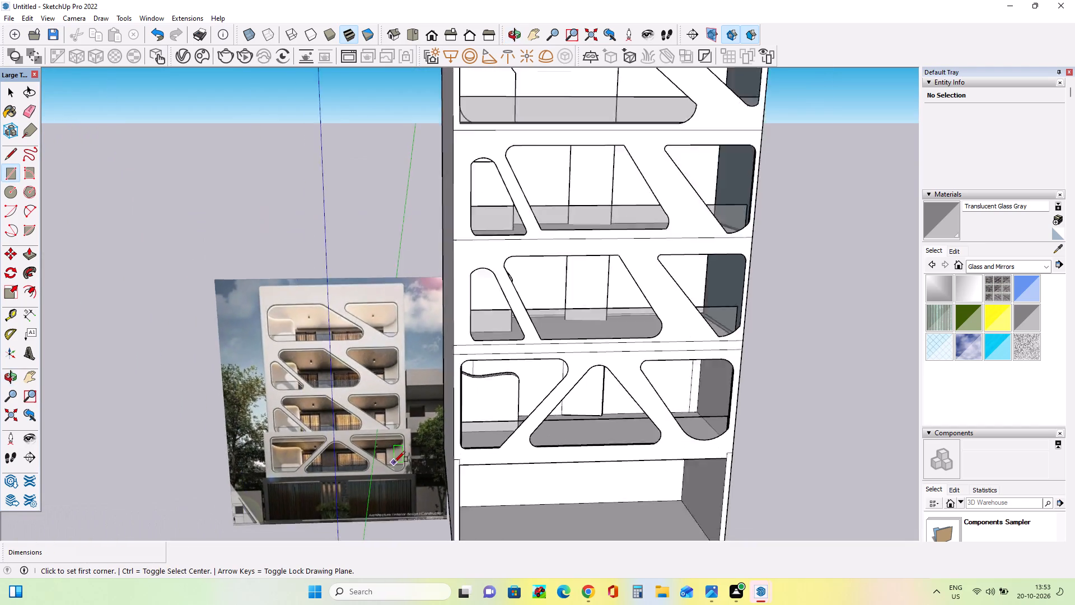
scroll(394, 462, down, 2)
scroll(549, 463, up, 9)
middle_drag(564, 450, 557, 460)
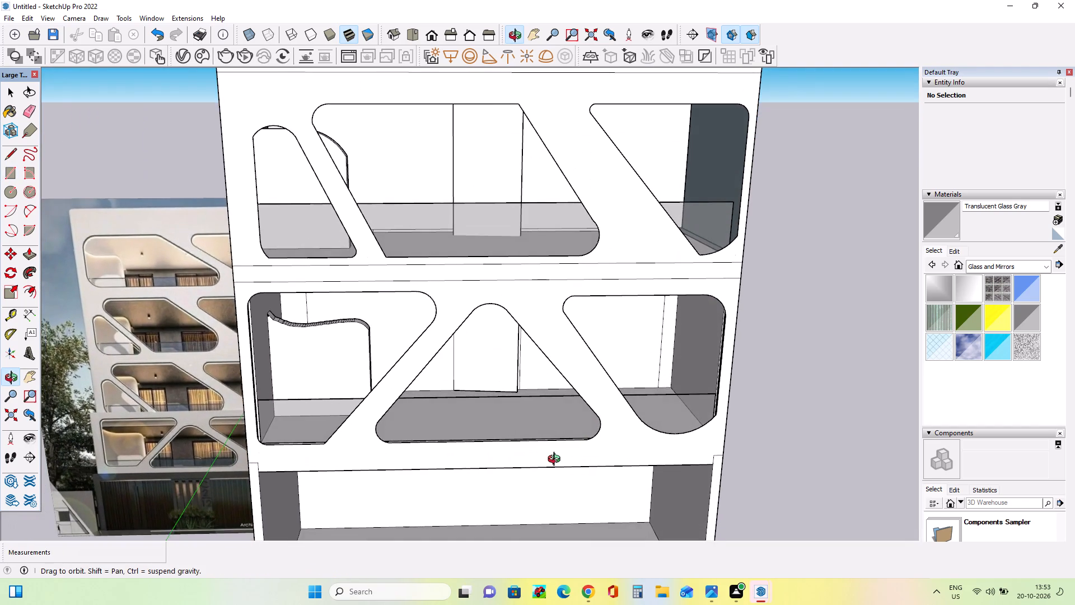
middle_drag(557, 460, 555, 459)
scroll(555, 451, down, 5)
middle_drag(532, 415, 550, 277)
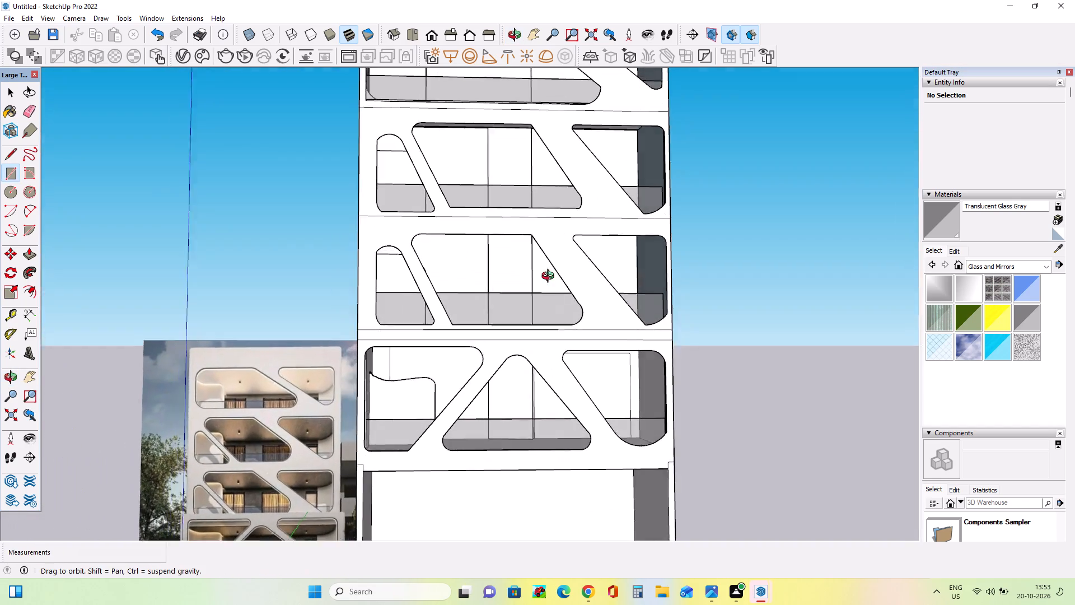
middle_drag(550, 277, 553, 272)
Draw a thin rectangle about 38' 2" by 1' 11" from the left wall rectangle's upper corner across to the right wall rectangle's top.
scroll(504, 366, up, 9)
middle_drag(554, 353, 473, 332)
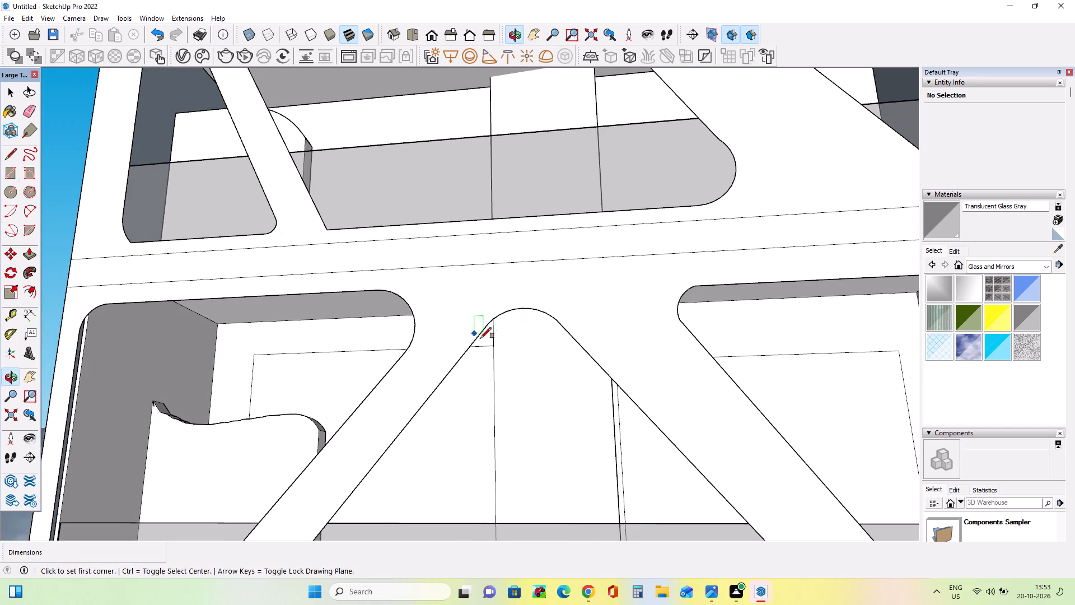
click(495, 346)
scroll(693, 356, down, 6)
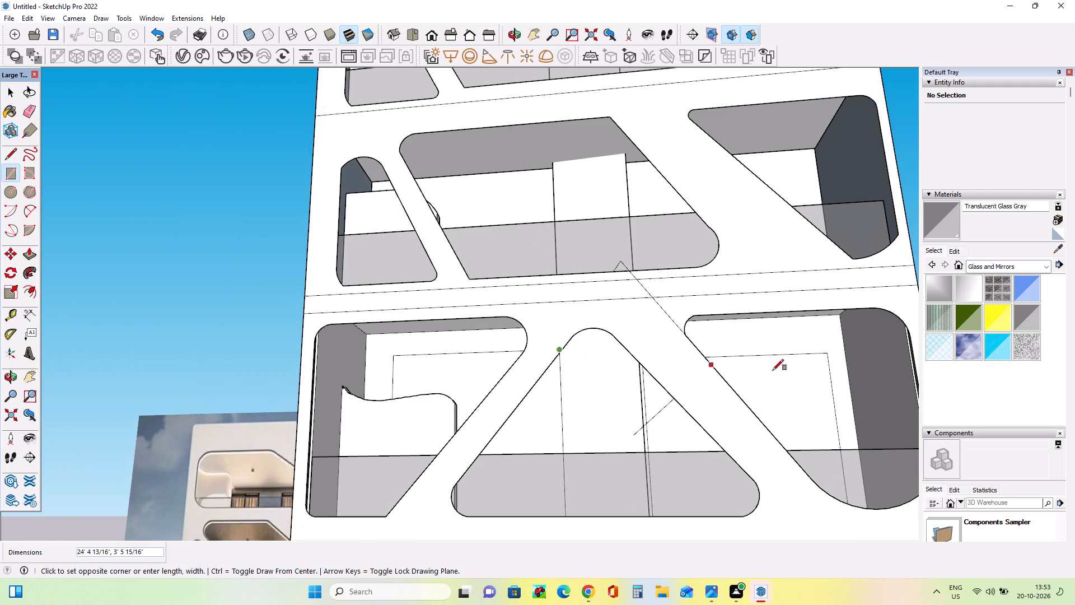
click(830, 353)
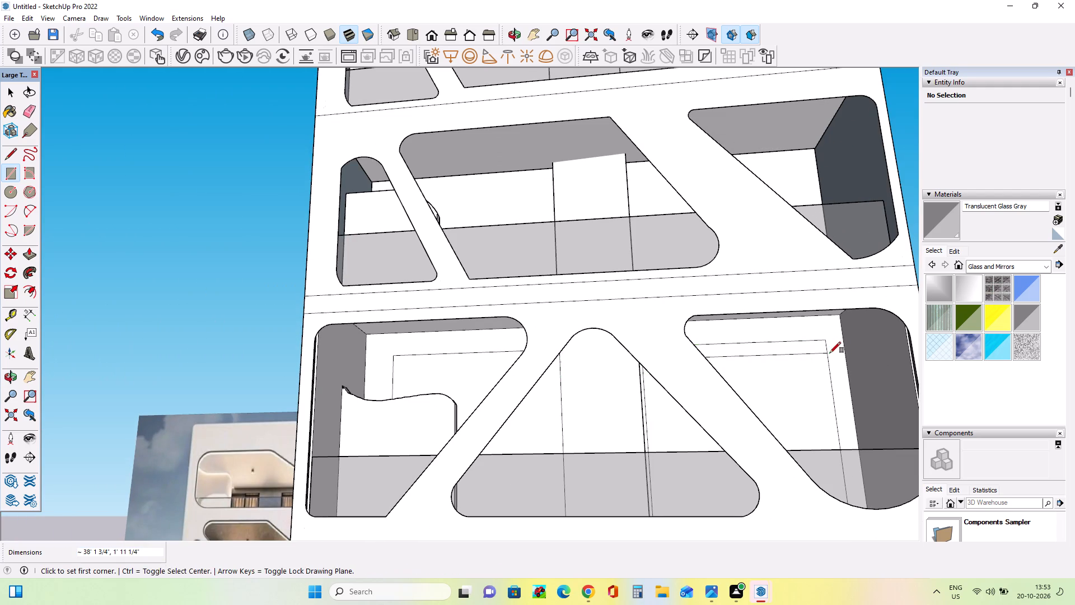
Draw a small rectangle bridging the thin strip above the upper-left corner of the right wall rectangle.
middle_drag(776, 395, 828, 418)
scroll(600, 406, up, 8)
middle_drag(621, 382, 656, 376)
middle_drag(613, 343, 579, 374)
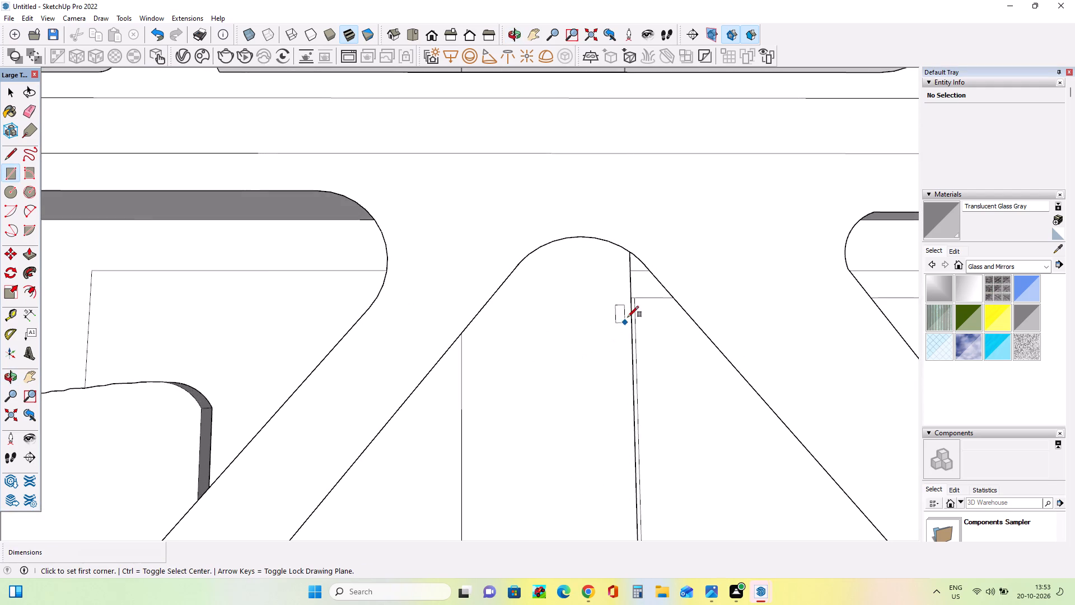
scroll(628, 317, up, 4)
middle_drag(655, 337, 559, 353)
scroll(551, 357, down, 7)
middle_drag(836, 381, 738, 381)
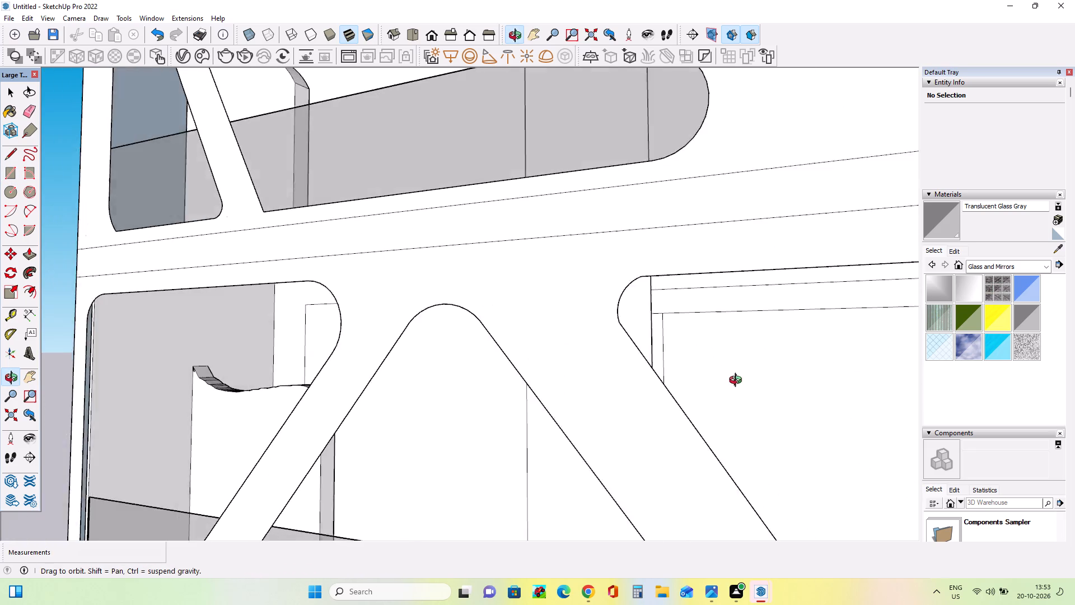
middle_drag(738, 381, 718, 380)
scroll(674, 331, up, 4)
click(667, 305)
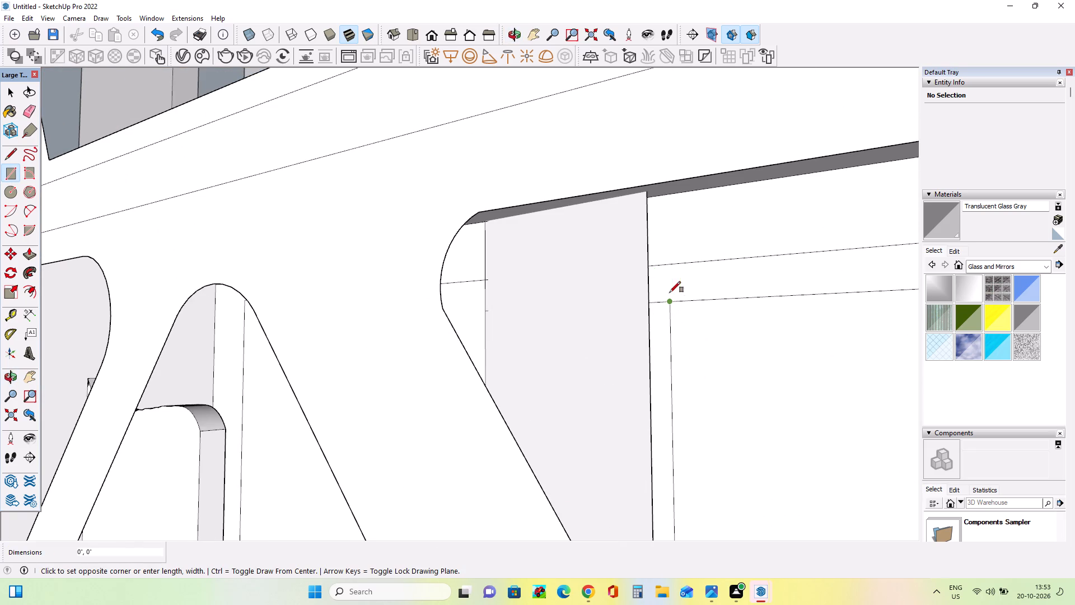
click(685, 264)
Erase the stub lines, the small rectangle's extra vertical edge and the strip's lower edge at the right wall rectangle.
middle_drag(712, 347, 717, 354)
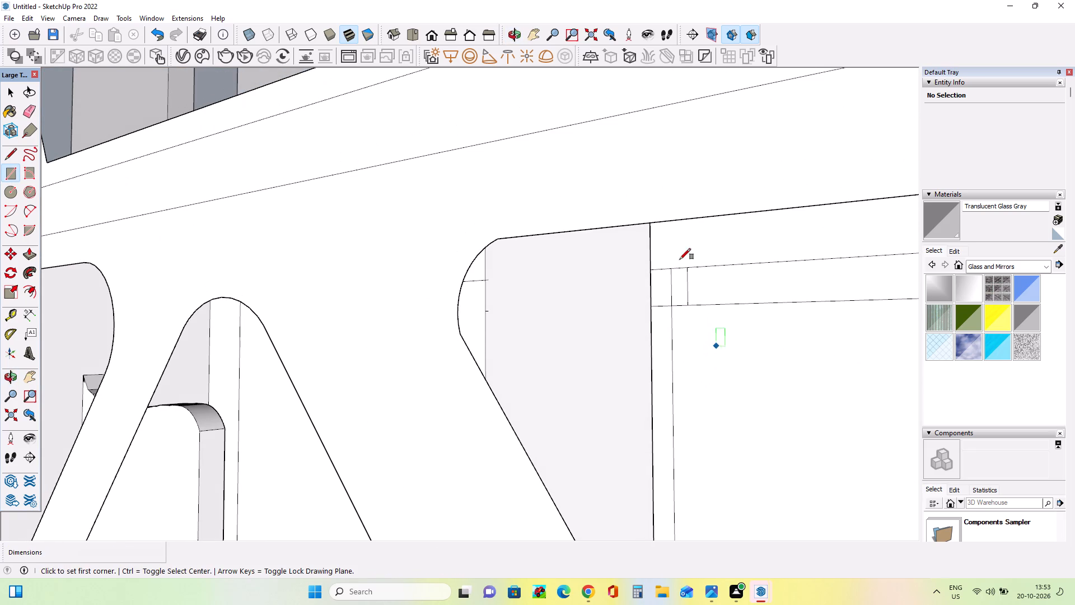
click(30, 114)
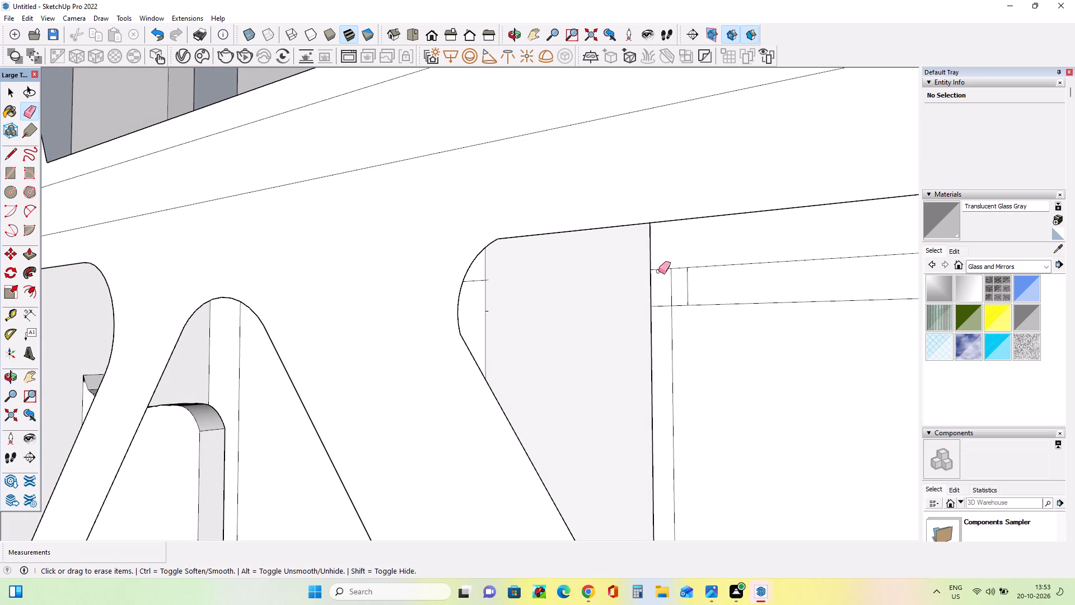
drag(661, 267, 653, 325)
drag(682, 282, 700, 295)
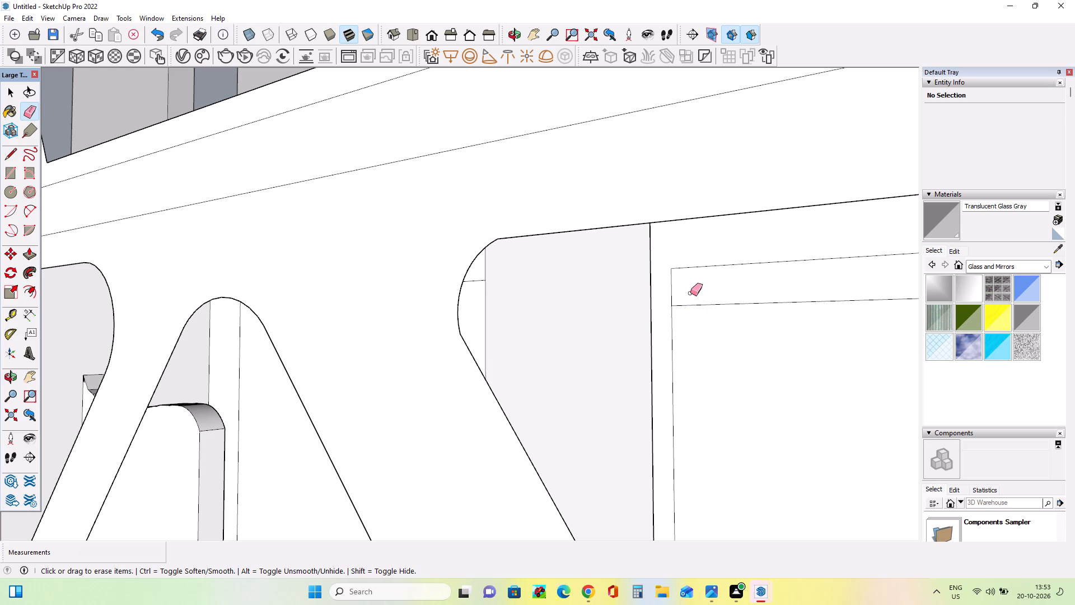
drag(690, 294, 693, 315)
Examine the back-wall rectangles on the lowest balcony storey and the storeys above through the facade openings.
scroll(623, 331, down, 9)
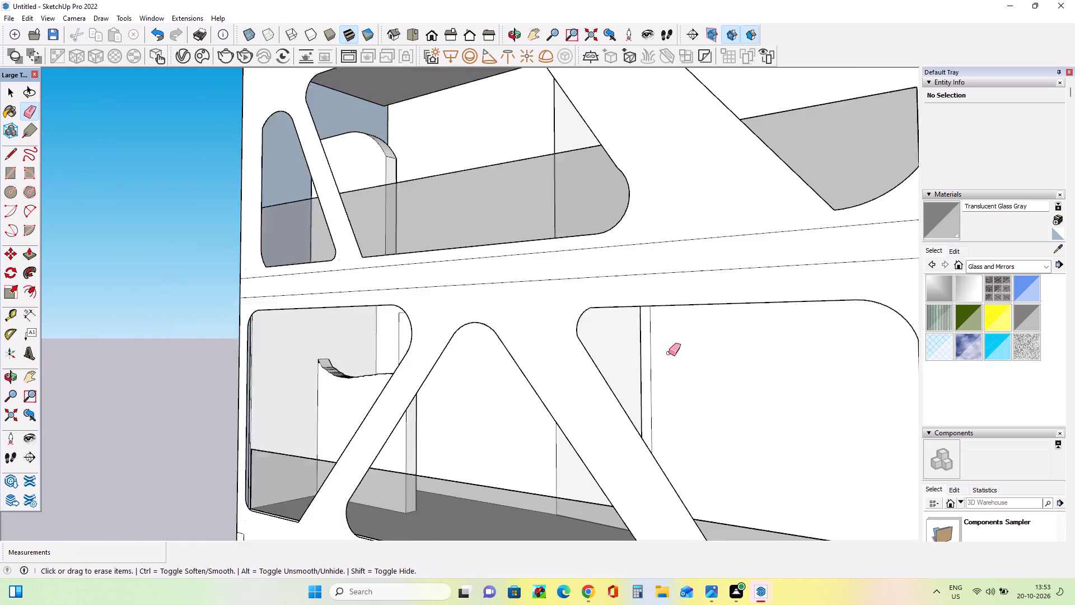
scroll(669, 353, down, 5)
middle_drag(667, 371, 829, 325)
scroll(576, 357, up, 4)
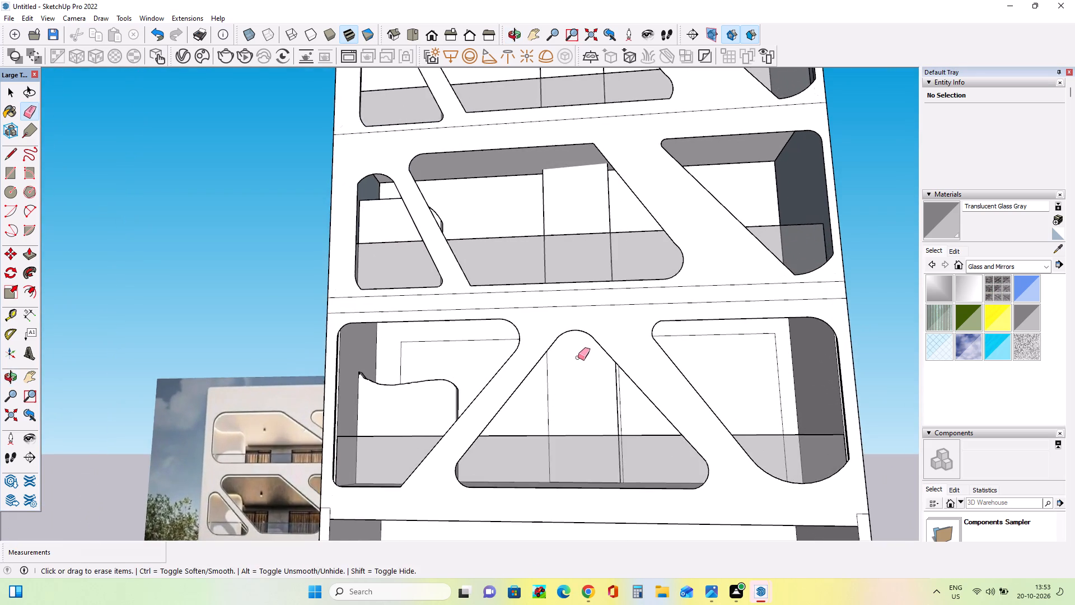
middle_drag(585, 367, 621, 421)
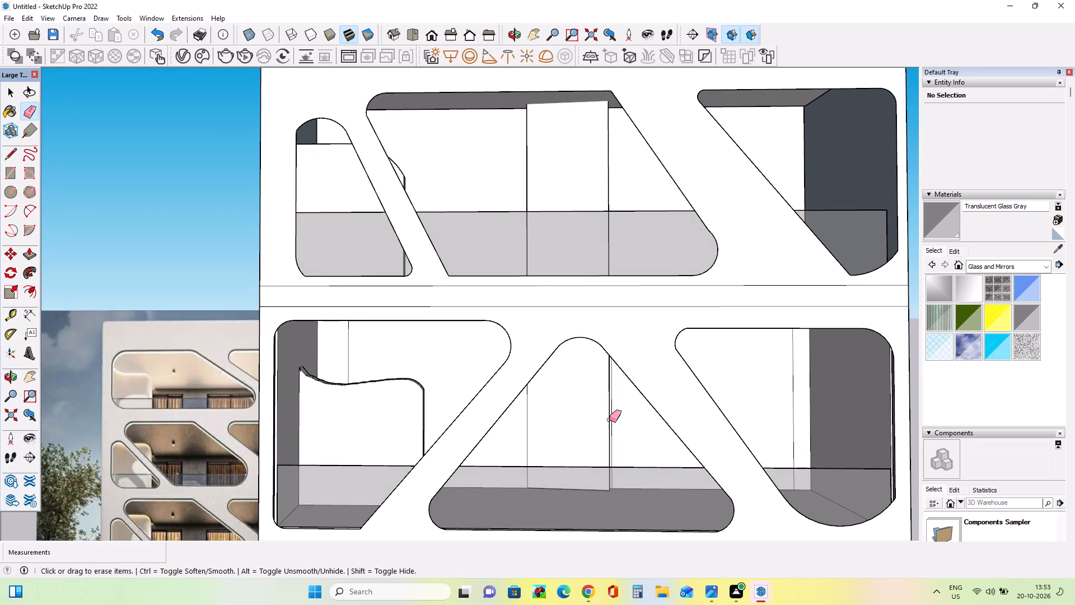
scroll(578, 412, down, 3)
middle_drag(623, 426, 581, 428)
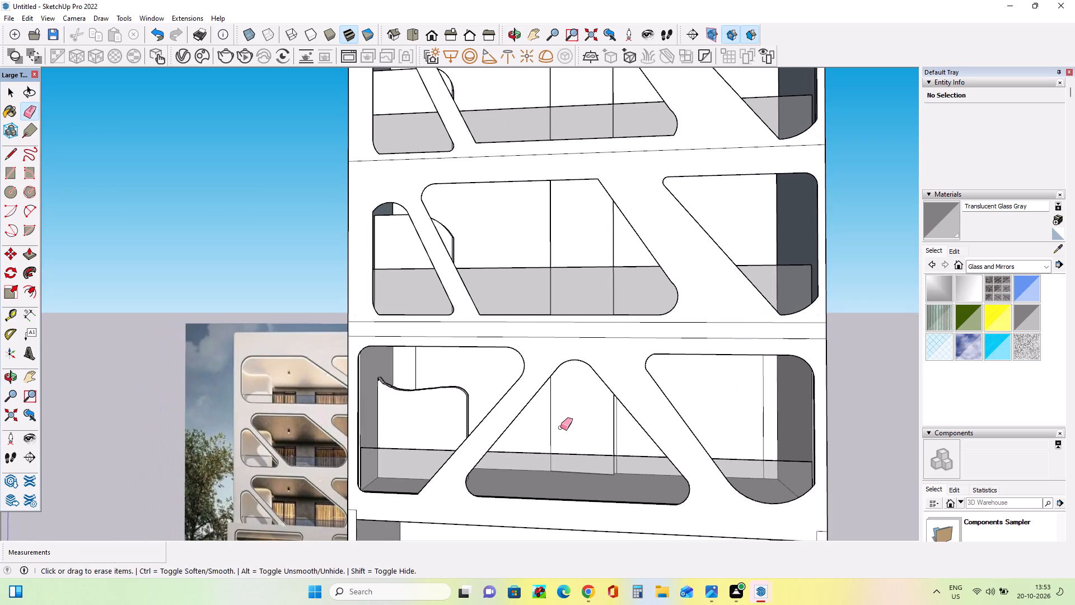
middle_drag(603, 444, 653, 442)
middle_drag(748, 406, 767, 318)
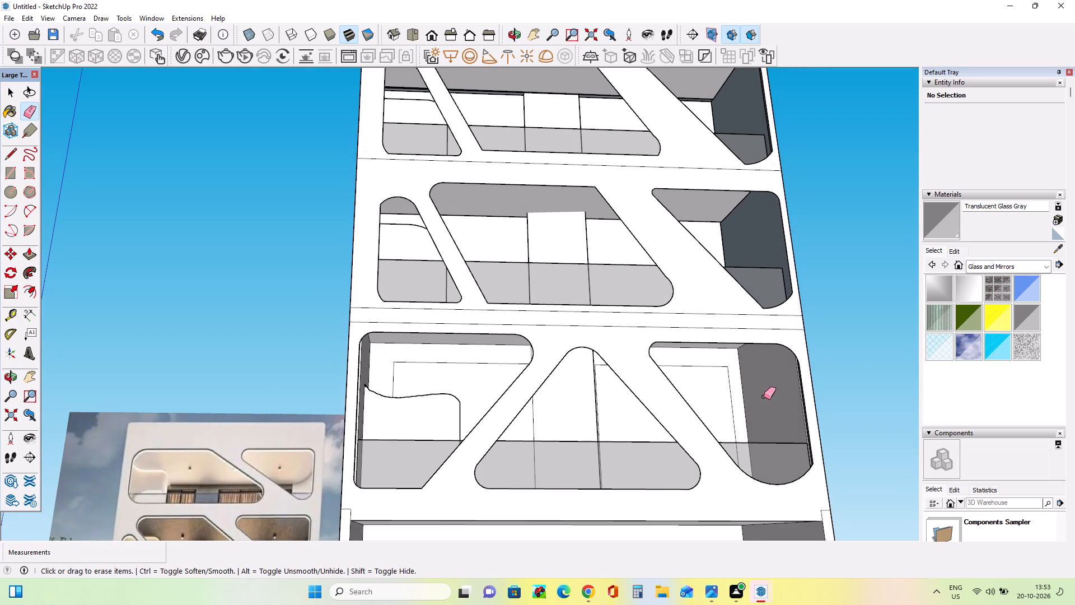
scroll(763, 409, down, 4)
middle_drag(763, 411, 743, 424)
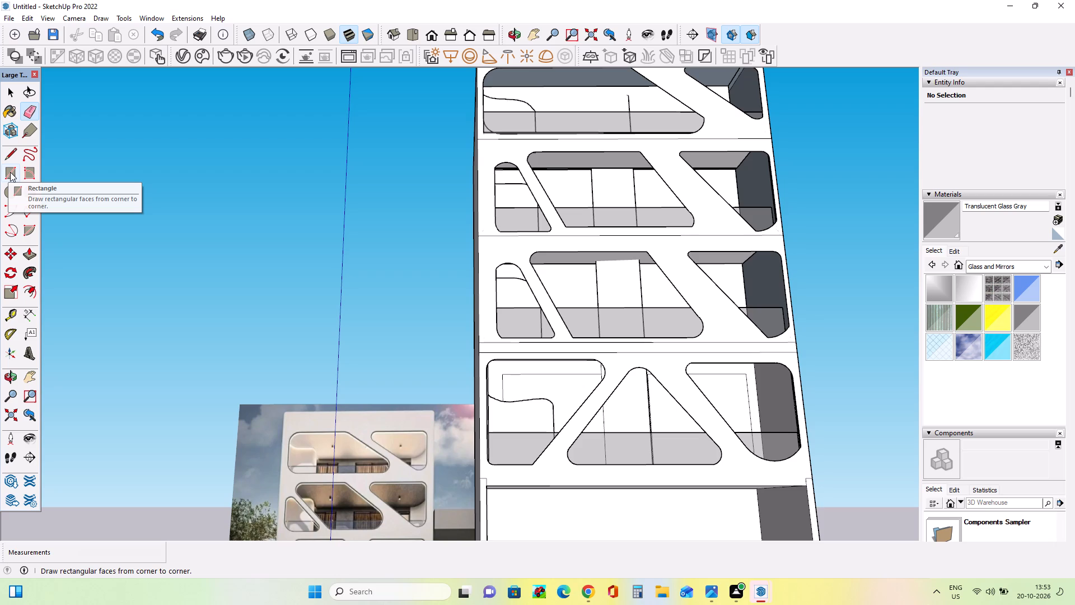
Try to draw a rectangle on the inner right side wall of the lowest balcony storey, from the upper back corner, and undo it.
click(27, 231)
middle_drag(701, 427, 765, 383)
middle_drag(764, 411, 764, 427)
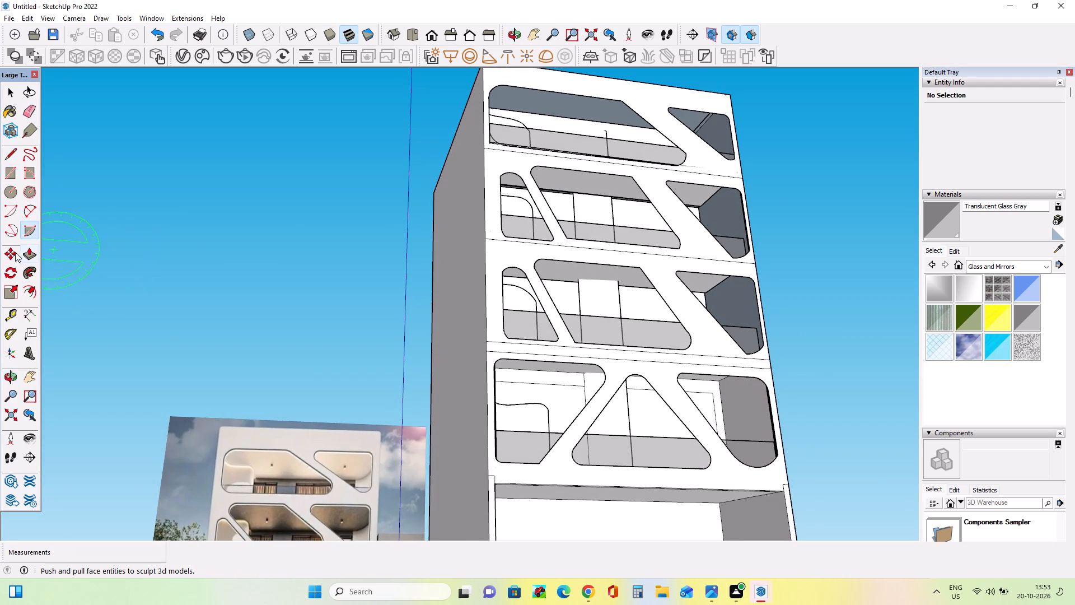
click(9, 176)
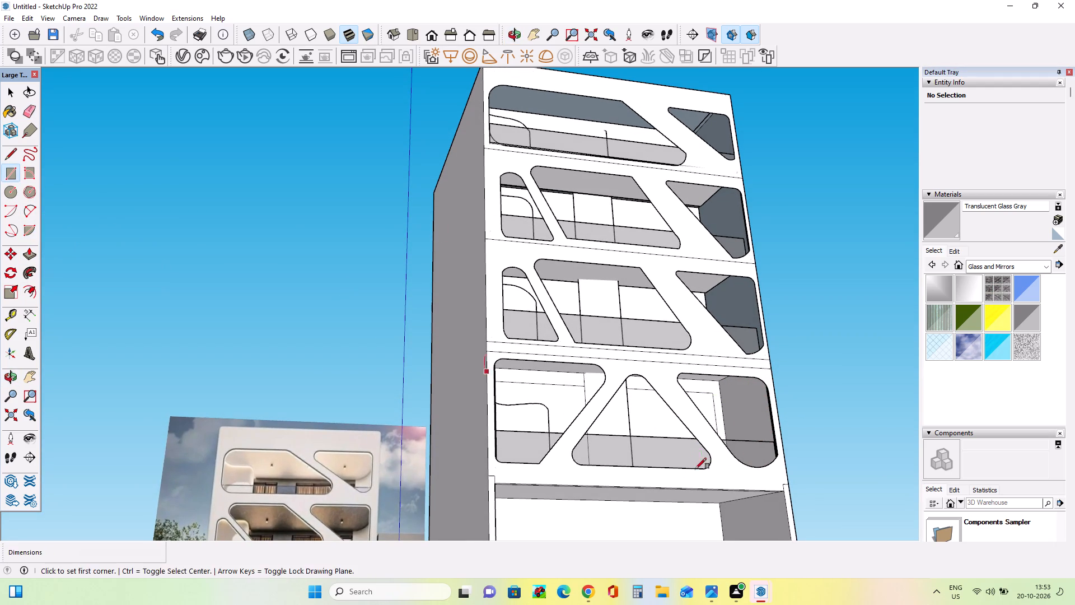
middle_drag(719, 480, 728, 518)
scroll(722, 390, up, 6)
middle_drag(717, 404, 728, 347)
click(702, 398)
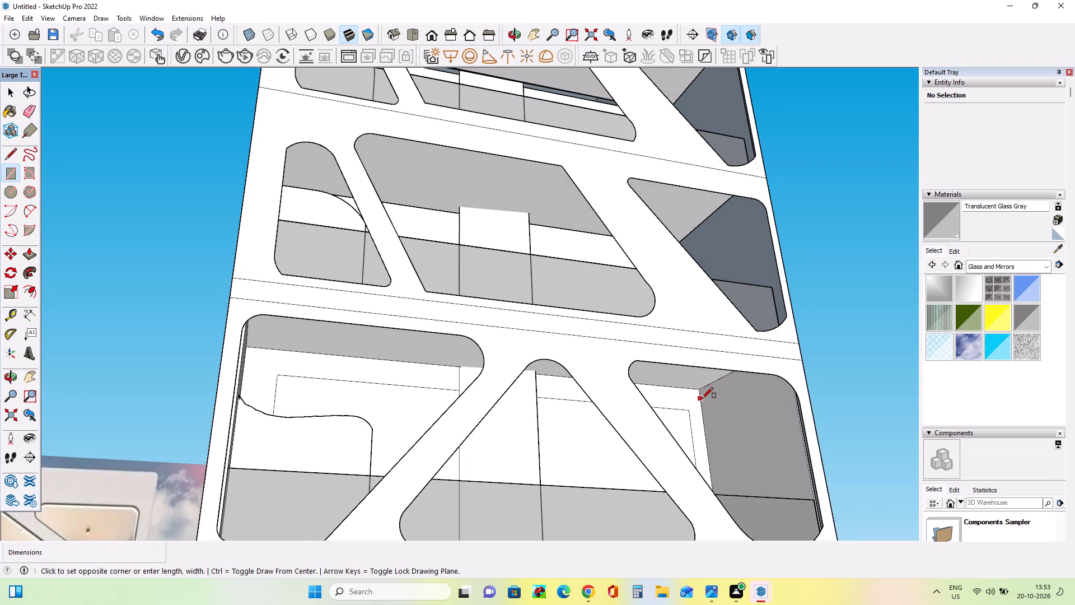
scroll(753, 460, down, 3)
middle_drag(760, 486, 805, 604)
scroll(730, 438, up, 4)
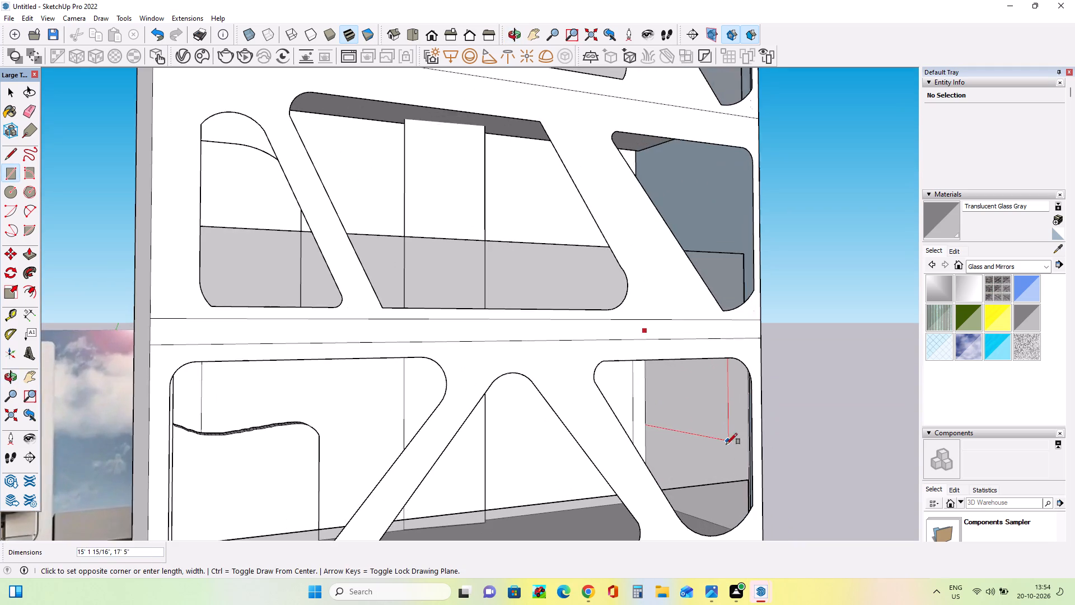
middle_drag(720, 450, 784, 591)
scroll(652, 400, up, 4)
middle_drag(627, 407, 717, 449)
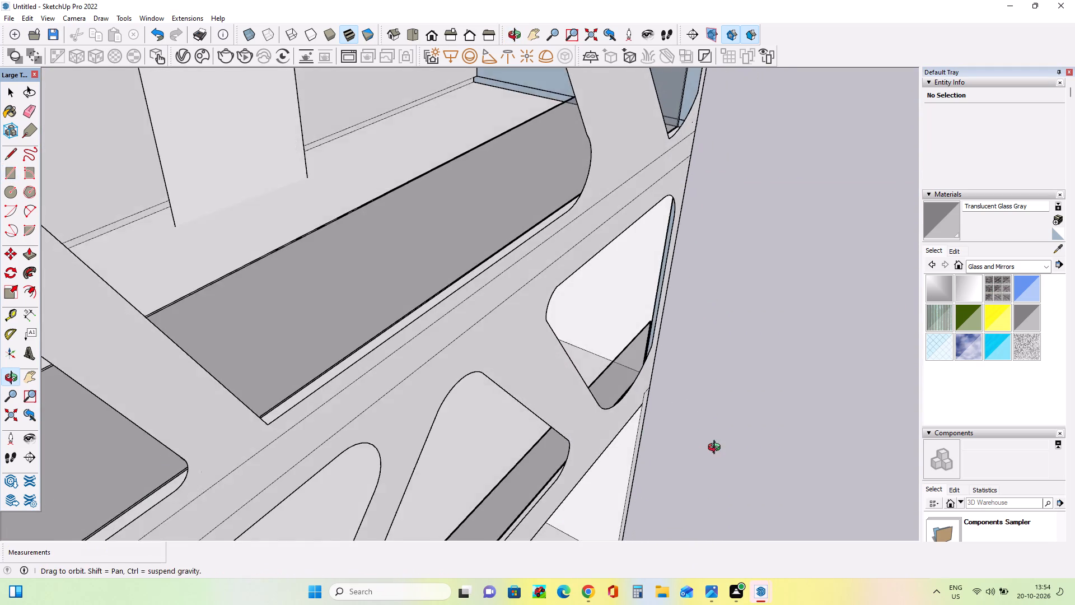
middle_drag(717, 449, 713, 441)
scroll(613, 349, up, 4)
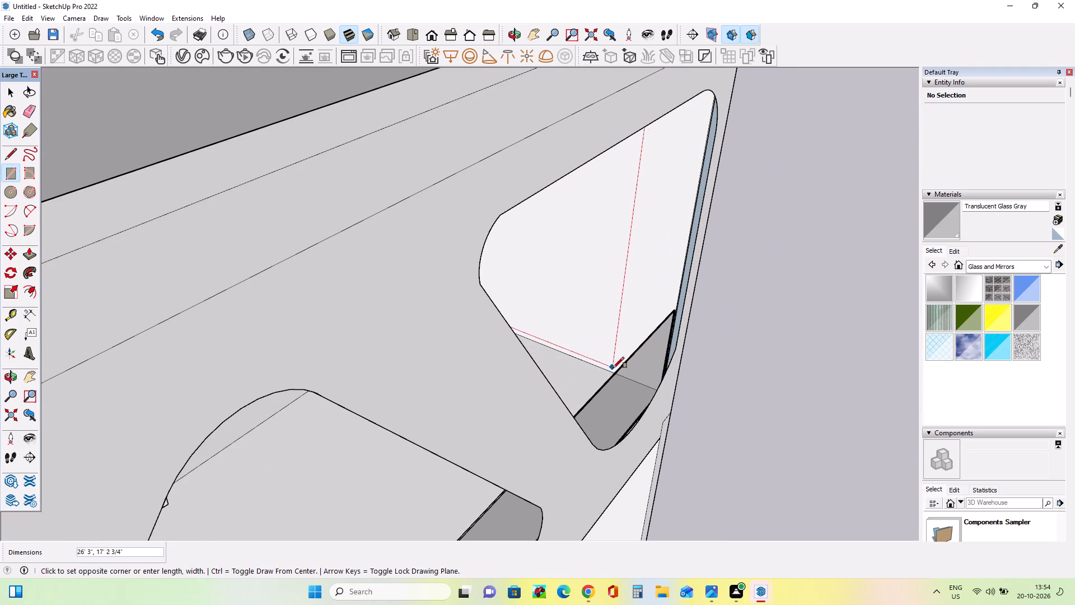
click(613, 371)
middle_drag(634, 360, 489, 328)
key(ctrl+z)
Draw a rectangle about 27' 9" by 21' 2" on the lowest balcony storey's inner right side wall, from the front floor end to the upper back corner.
middle_drag(506, 345, 585, 367)
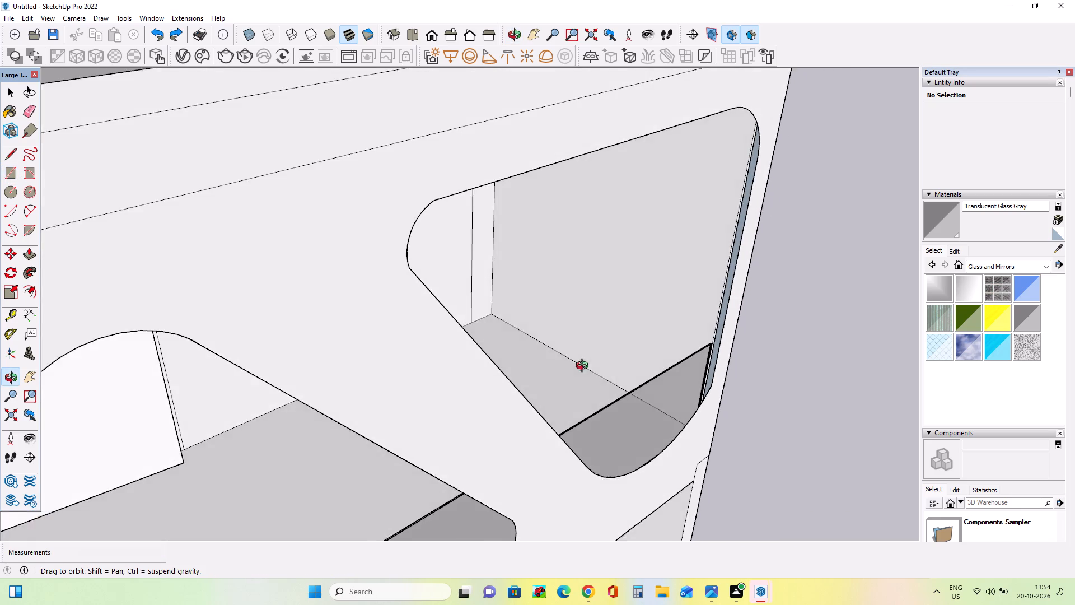
middle_drag(585, 367, 564, 367)
middle_drag(581, 375, 676, 456)
scroll(595, 329, up, 8)
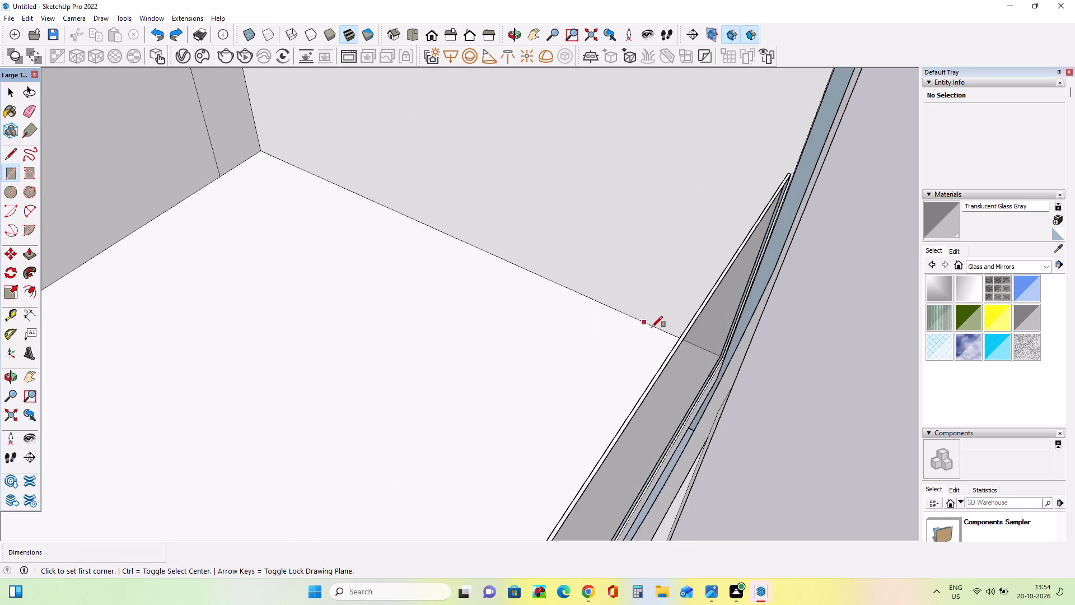
middle_drag(624, 335, 688, 366)
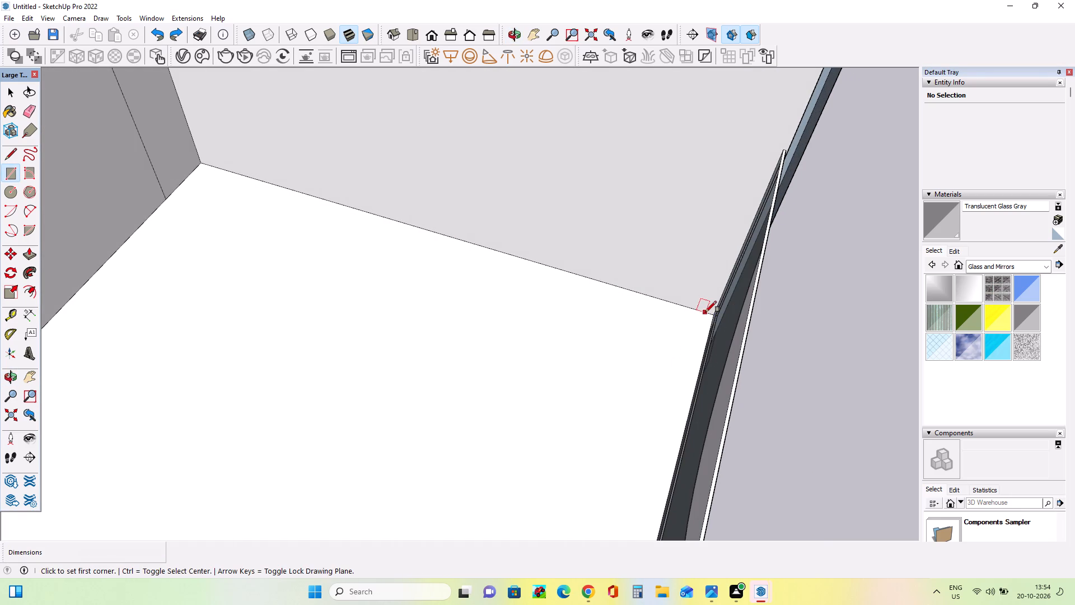
click(708, 314)
scroll(576, 45, down, 6)
scroll(512, 129, down, 11)
middle_drag(654, 211, 418, 35)
scroll(420, 38, down, 5)
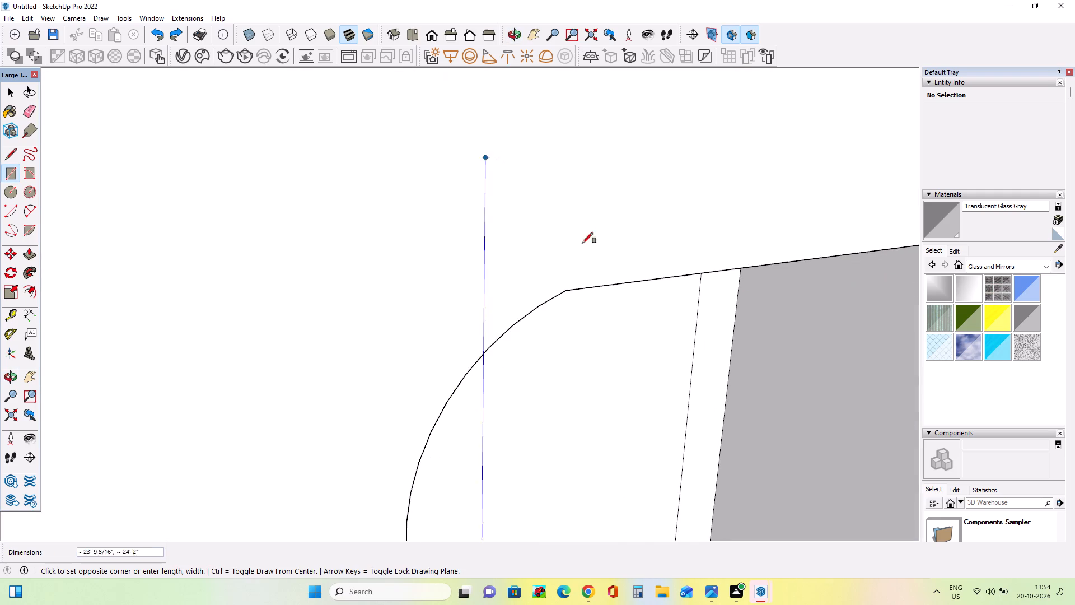
scroll(721, 345, down, 7)
middle_drag(745, 331, 789, 217)
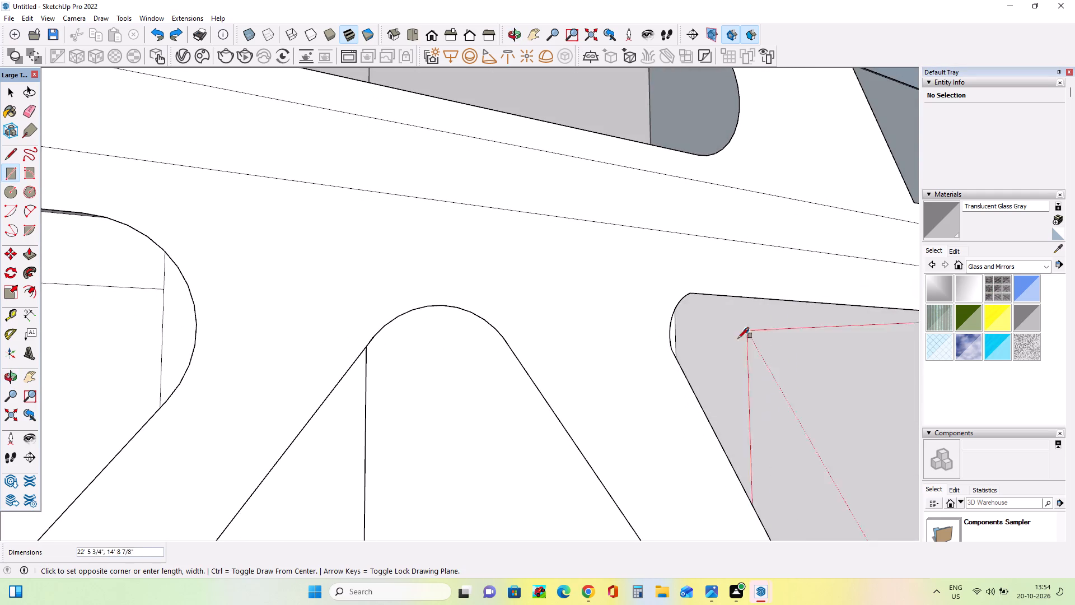
scroll(729, 337, up, 5)
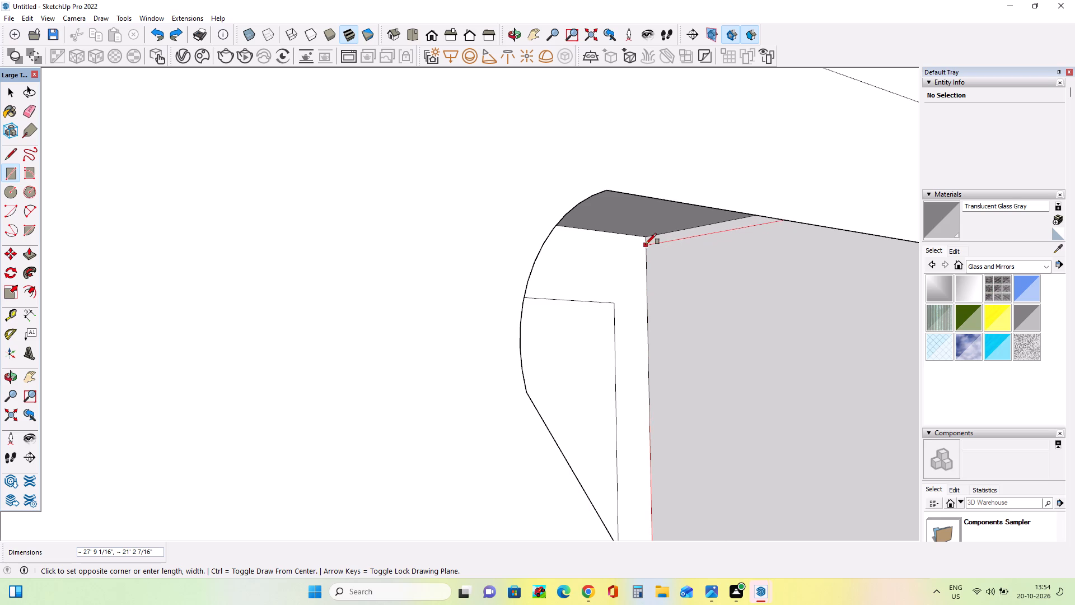
click(646, 244)
scroll(638, 266, down, 3)
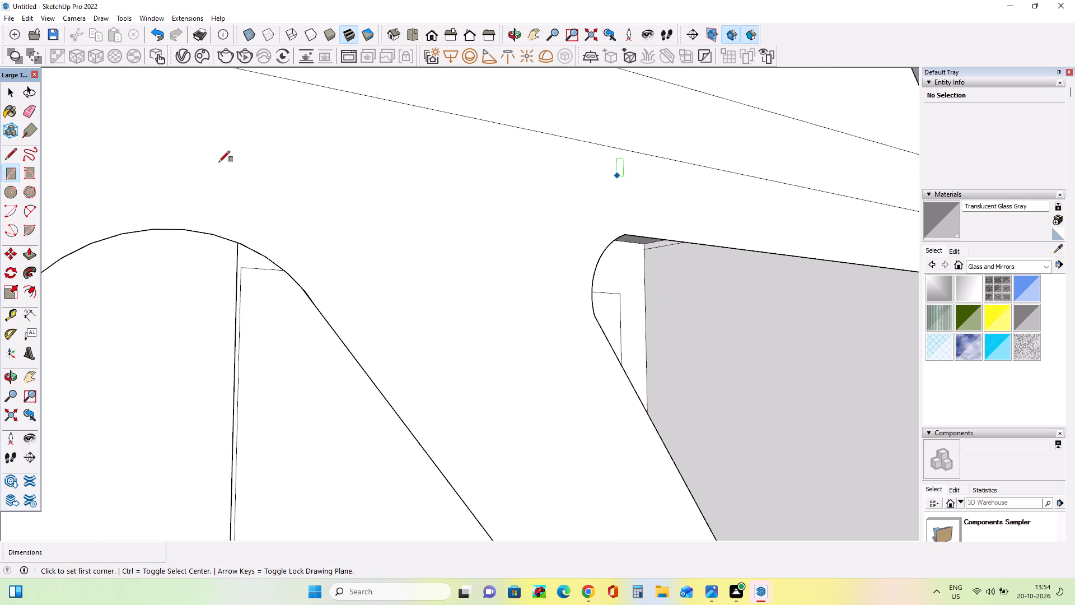
Draw a two-point arc of about 2' 5" radius rounding the side-wall rectangle's upper back corner.
click(32, 207)
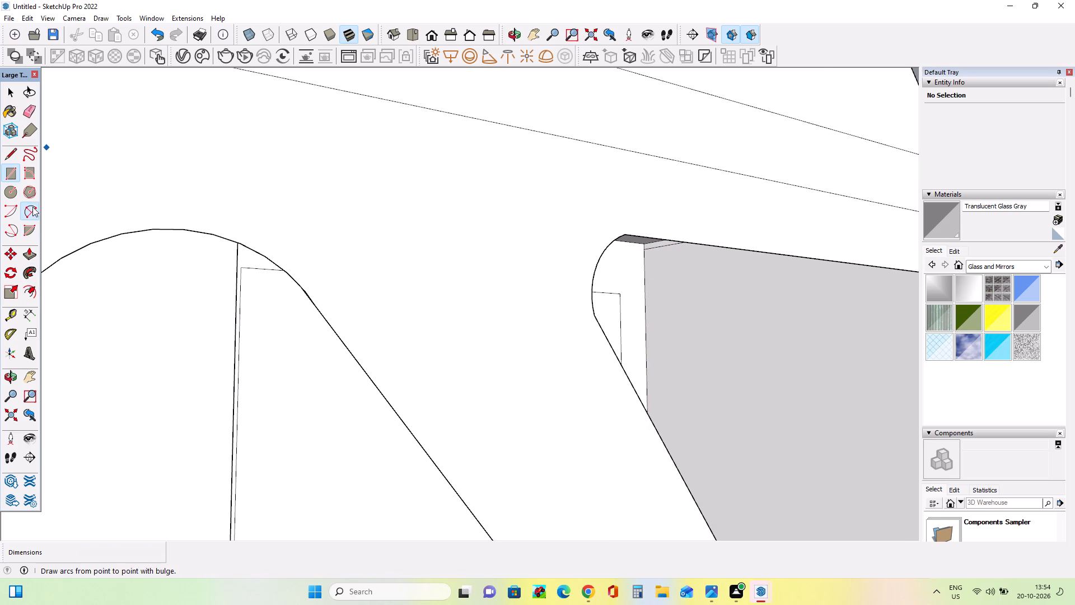
click(646, 283)
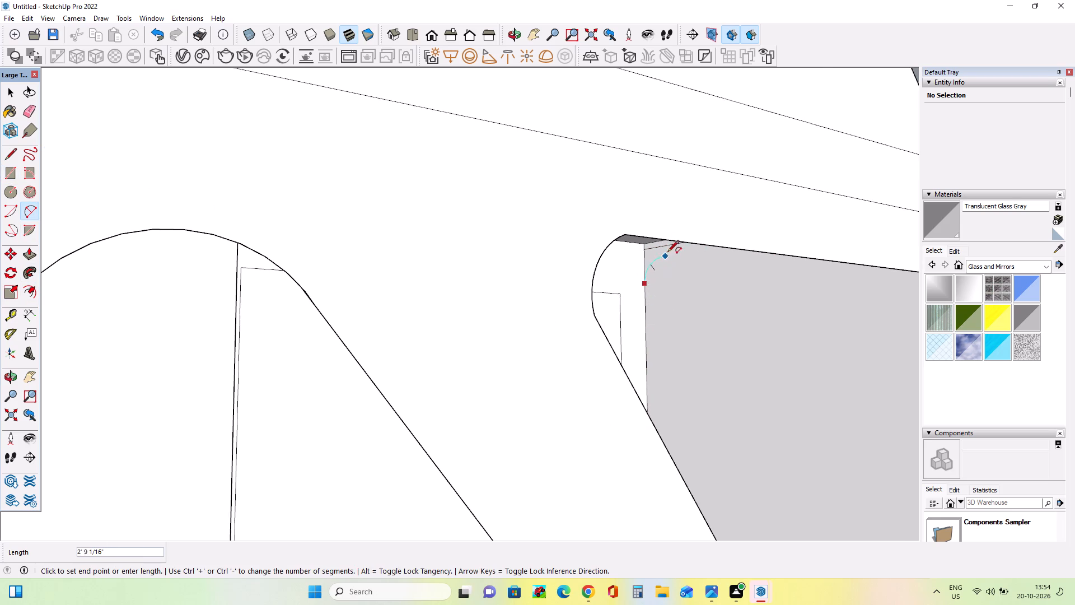
click(670, 247)
click(657, 252)
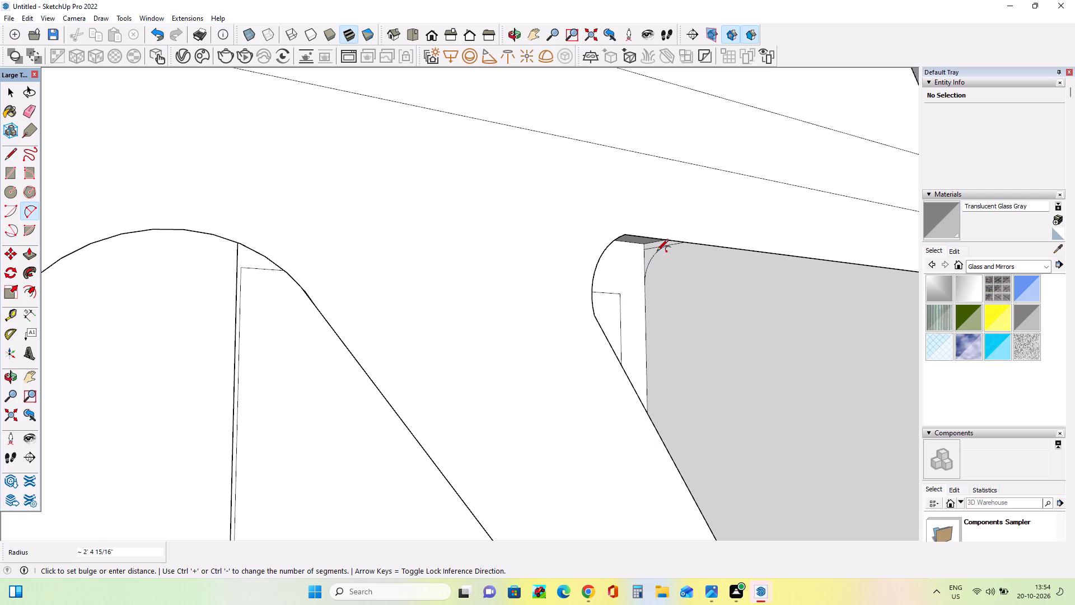
Erase the leftover corner edge outside the arc at the side-wall rectangle's upper back corner.
scroll(650, 305, down, 9)
middle_drag(699, 332, 564, 277)
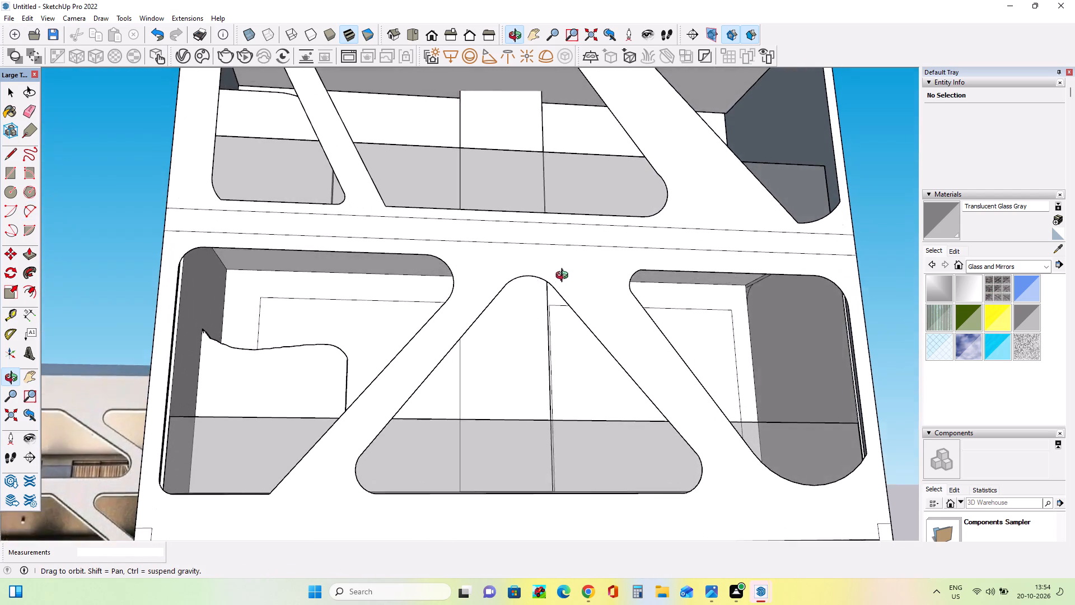
middle_drag(564, 277, 567, 275)
scroll(794, 300, up, 9)
middle_drag(797, 300, 817, 327)
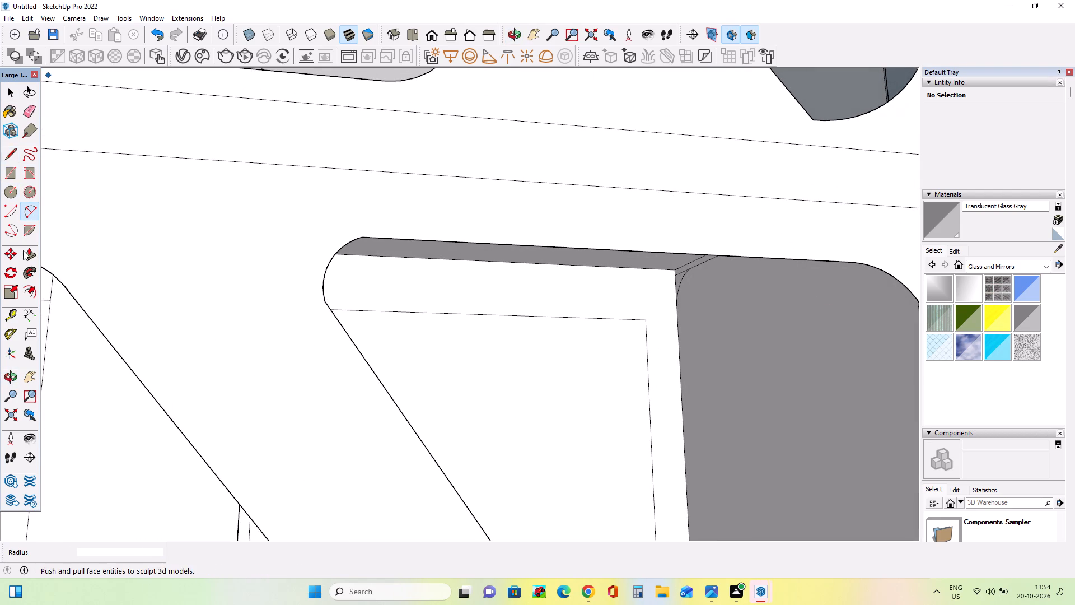
click(27, 112)
scroll(654, 272, up, 4)
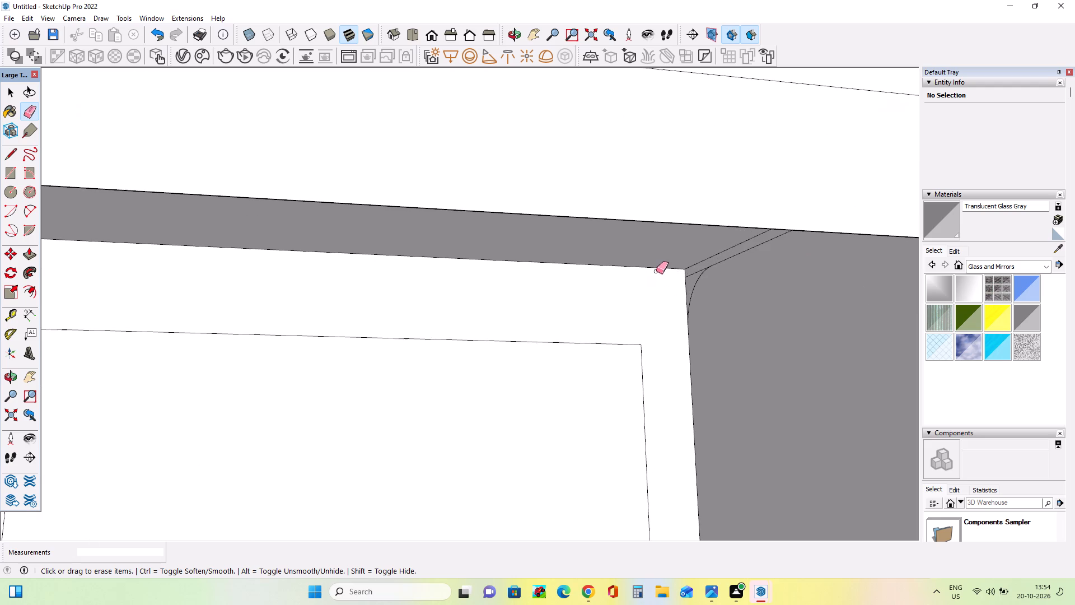
click(689, 277)
scroll(476, 278, down, 2)
scroll(546, 274, down, 3)
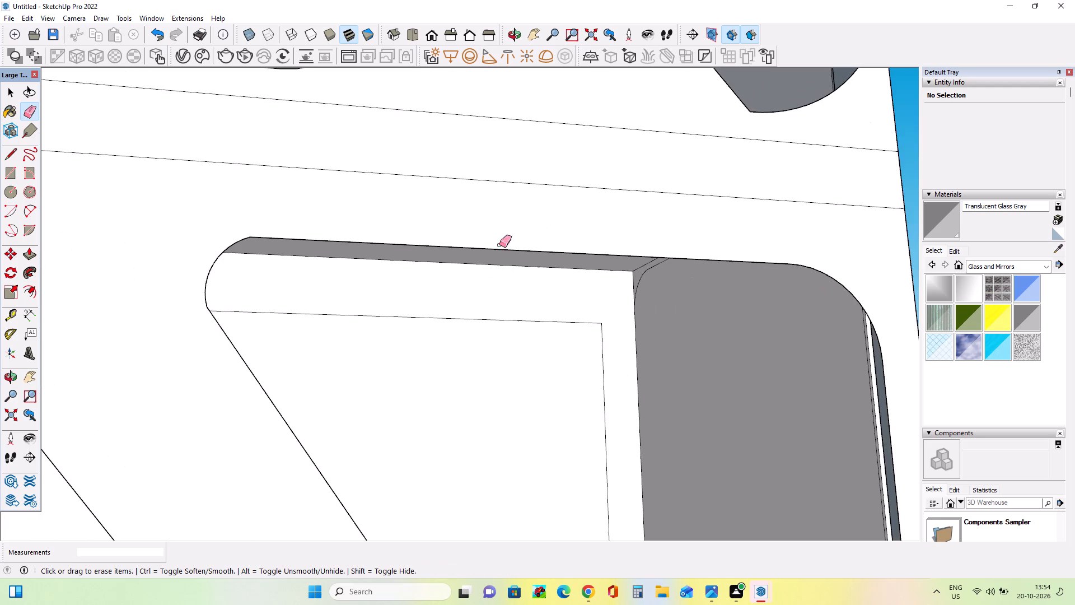
Push/pull the rounded-corner face on the right side wall 1' 11 1/2" into the balcony.
click(30, 251)
click(712, 365)
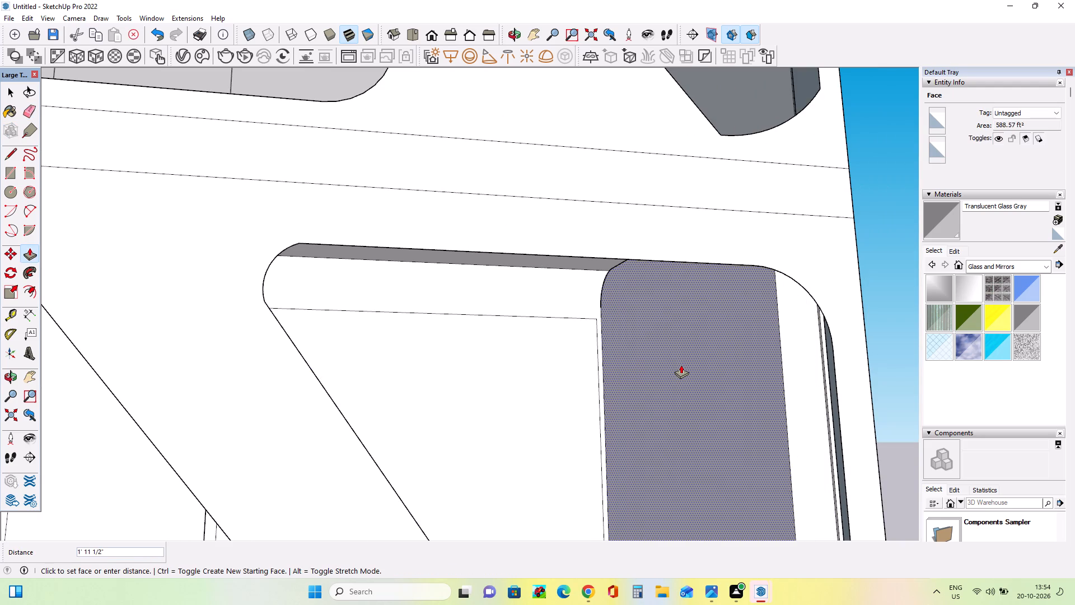
click(681, 365)
Compare the balcony side walls and ceilings in the reference image with the modelled lowest balcony storey.
scroll(733, 390, down, 6)
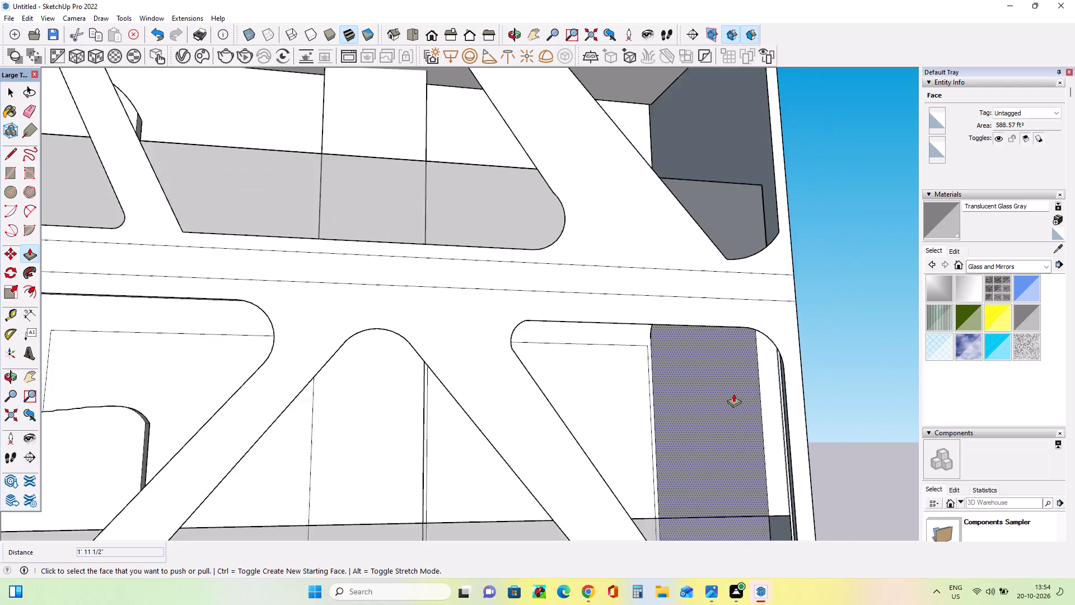
scroll(733, 393, down, 7)
scroll(735, 404, up, 1)
scroll(739, 408, down, 3)
scroll(223, 530, up, 5)
scroll(288, 480, down, 3)
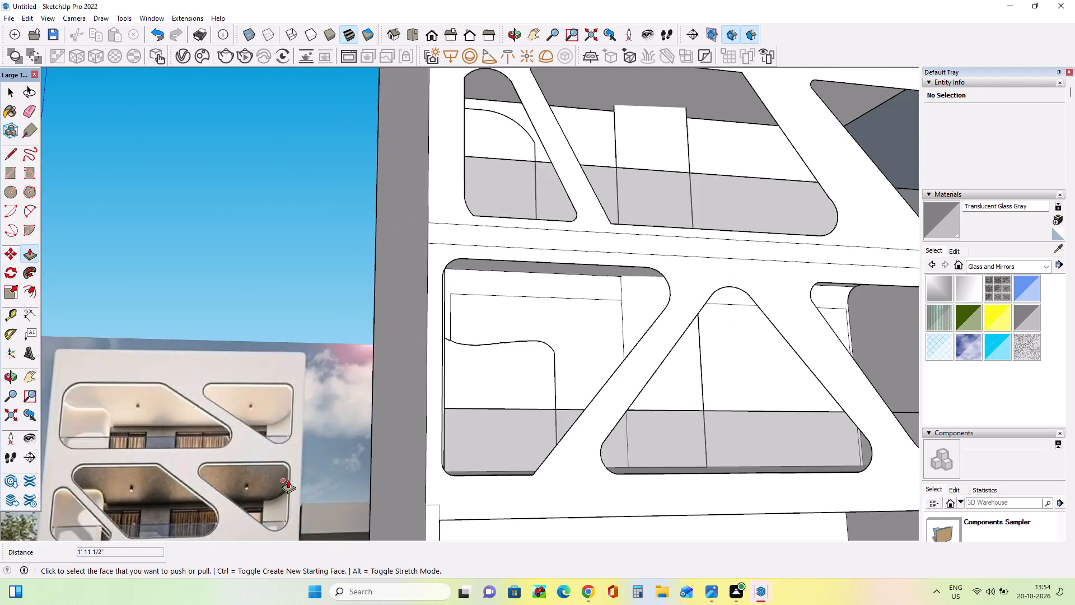
scroll(288, 480, down, 20)
scroll(288, 480, down, 5)
scroll(282, 516, up, 4)
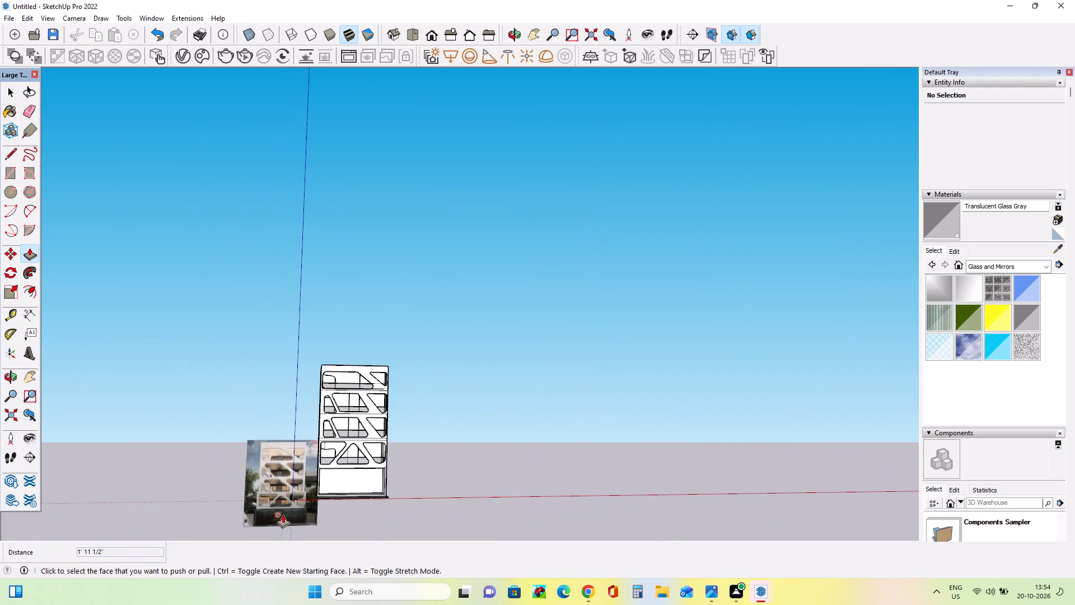
scroll(283, 514, up, 13)
scroll(296, 513, down, 1)
scroll(296, 513, up, 13)
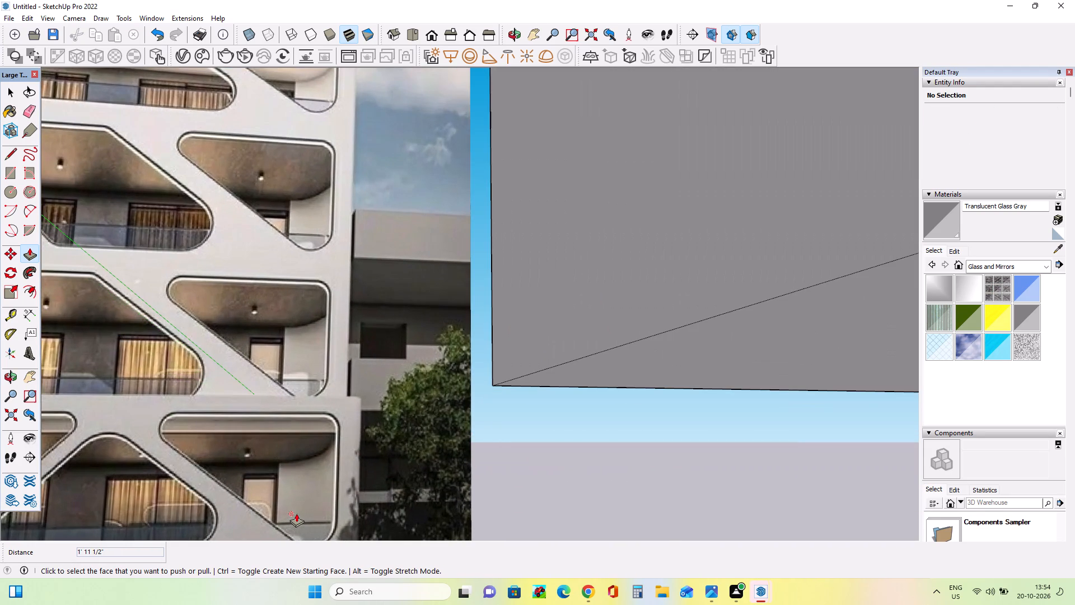
scroll(295, 504, down, 4)
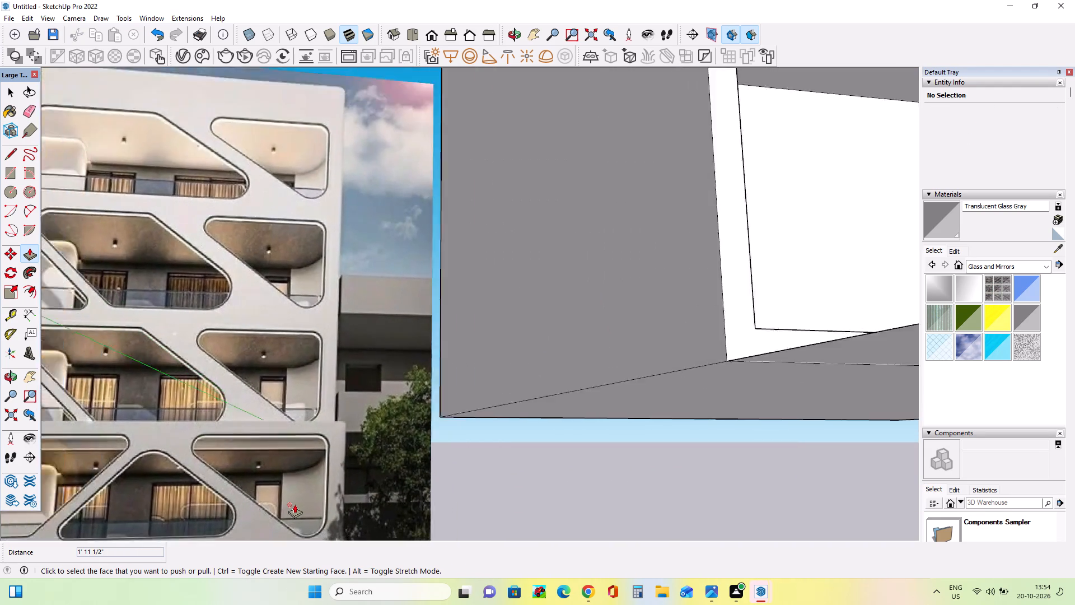
scroll(291, 485, down, 10)
Draw a shallow arc on the thickened right side wall from the rounded corner's lower end to the front ceiling corner.
middle_drag(638, 421, 641, 469)
scroll(548, 308, up, 3)
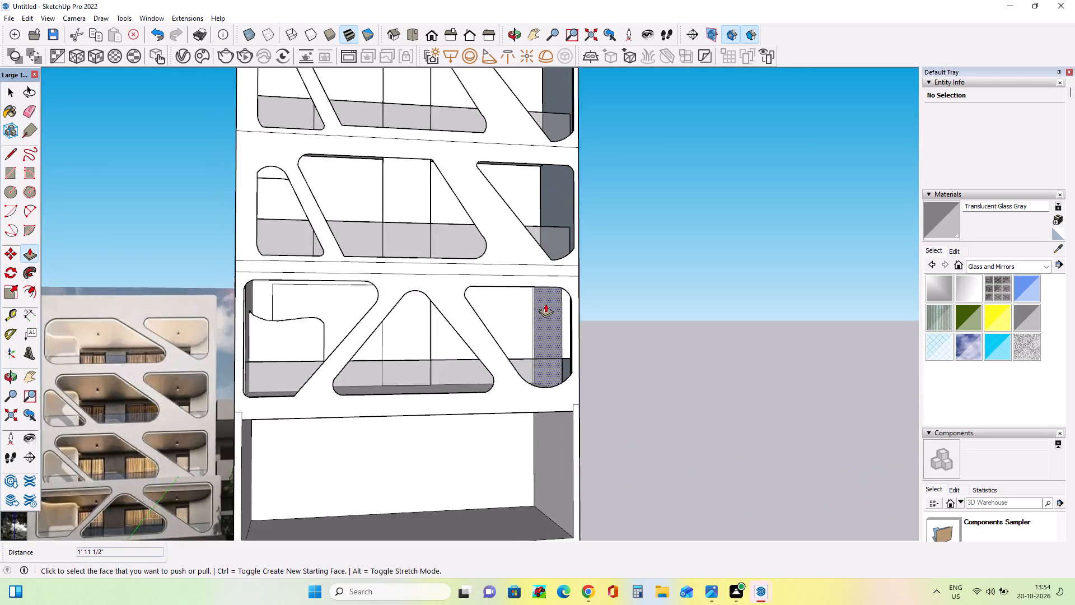
scroll(545, 304, up, 8)
middle_drag(545, 310, 564, 213)
scroll(545, 264, up, 7)
middle_drag(560, 269, 541, 291)
scroll(565, 295, down, 1)
middle_drag(623, 314, 706, 325)
scroll(531, 296, up, 3)
middle_drag(531, 296, 625, 250)
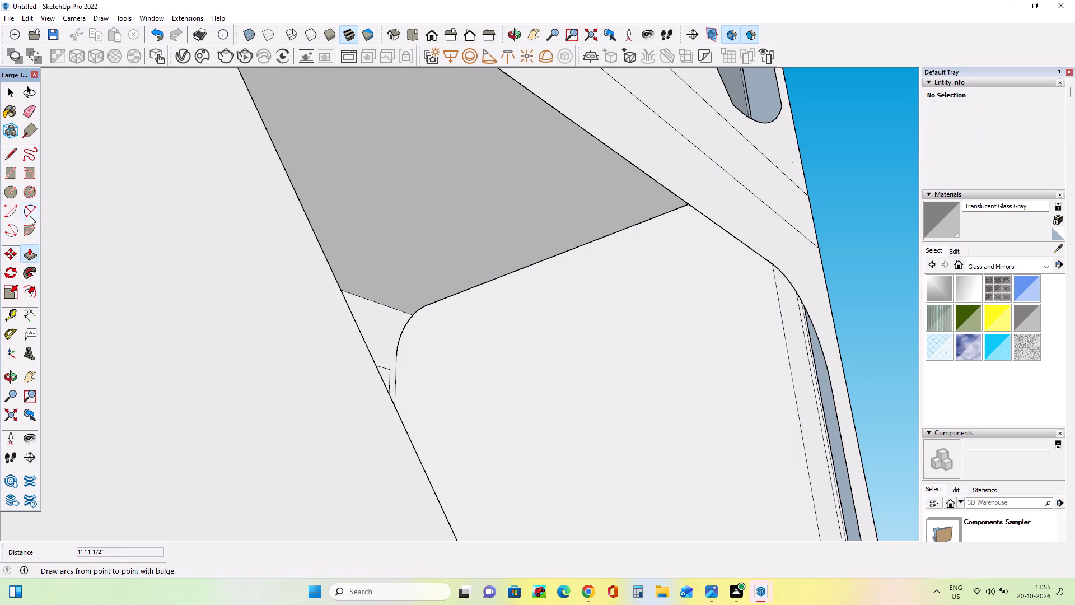
click(28, 214)
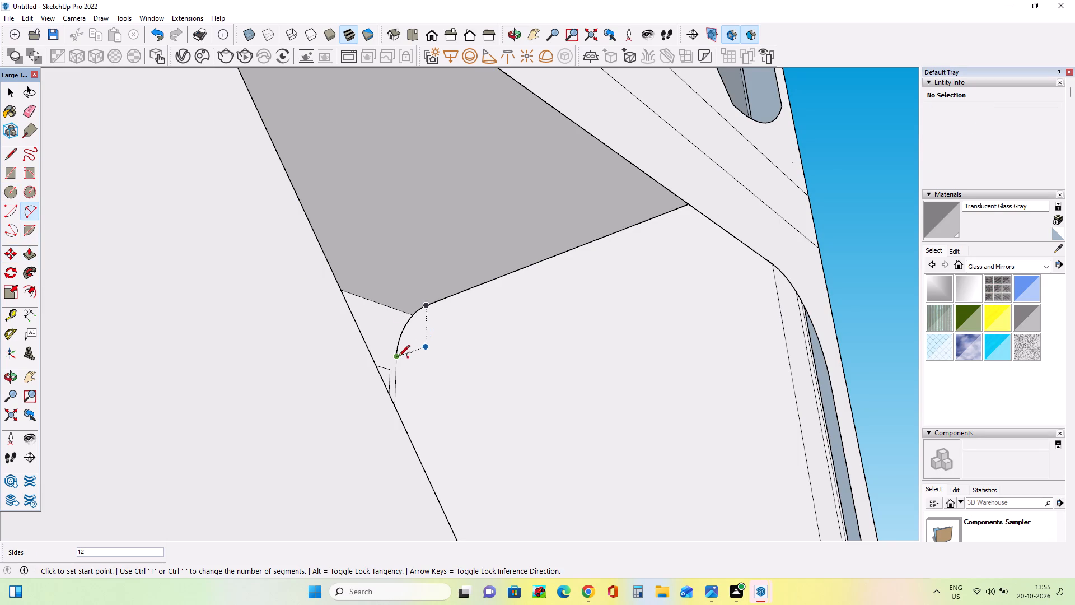
click(398, 357)
middle_drag(632, 292, 751, 333)
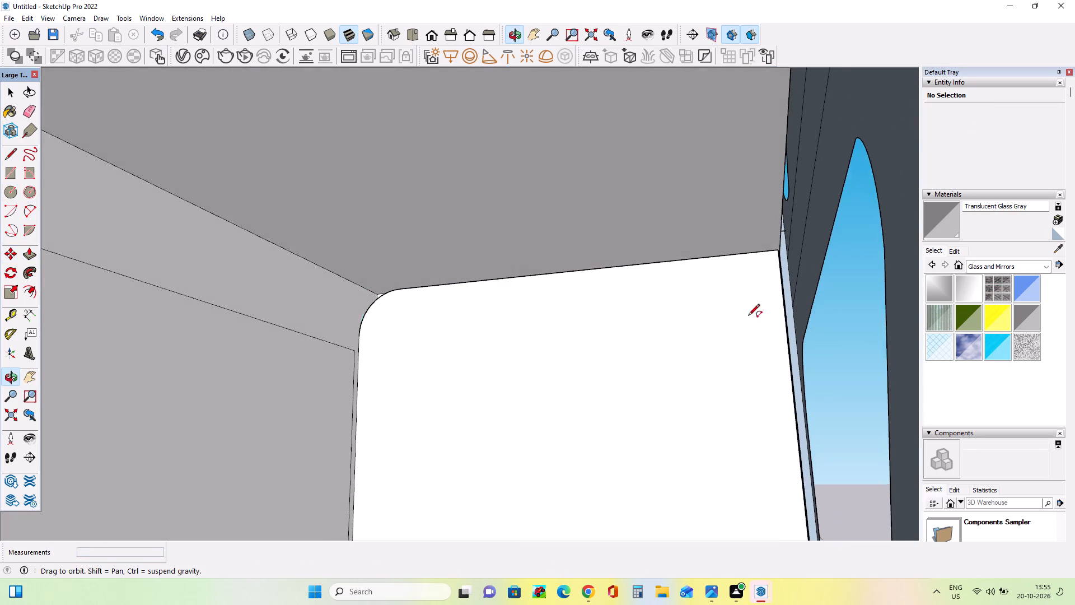
click(780, 254)
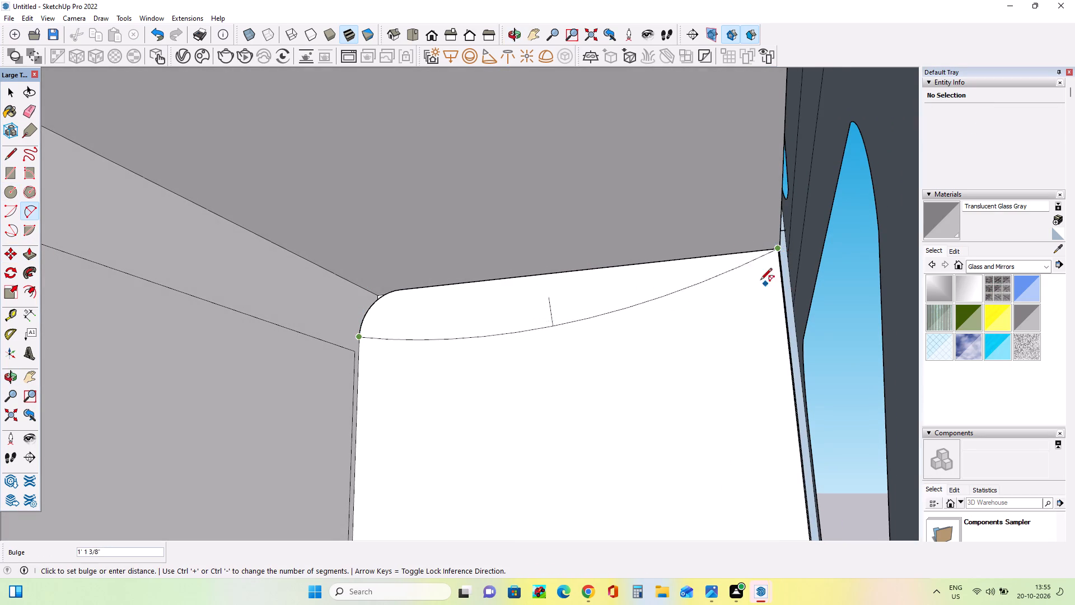
click(630, 268)
middle_drag(646, 326, 646, 328)
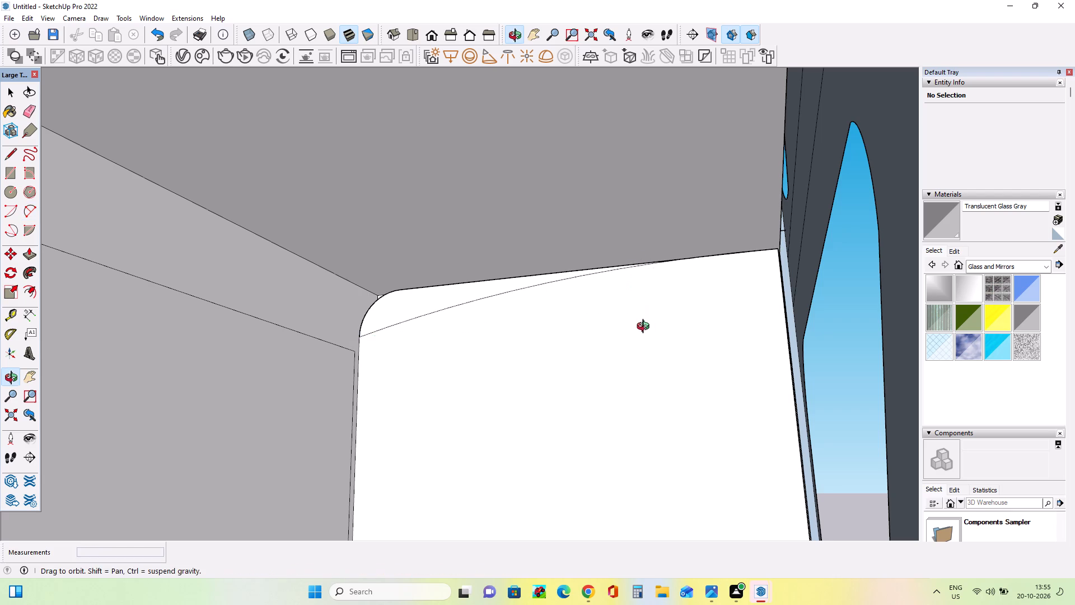
middle_drag(646, 328, 646, 337)
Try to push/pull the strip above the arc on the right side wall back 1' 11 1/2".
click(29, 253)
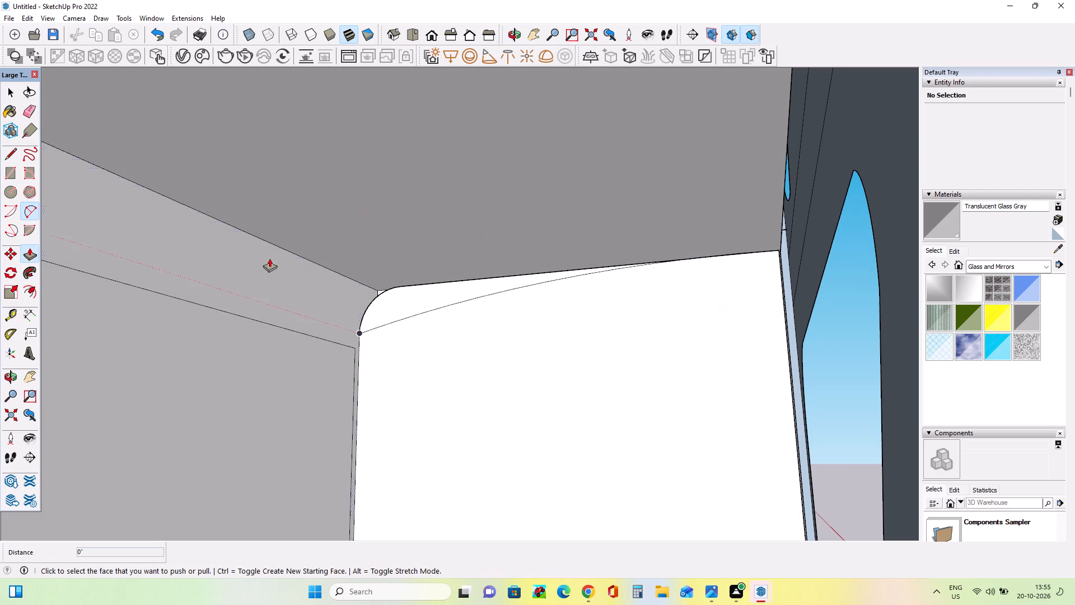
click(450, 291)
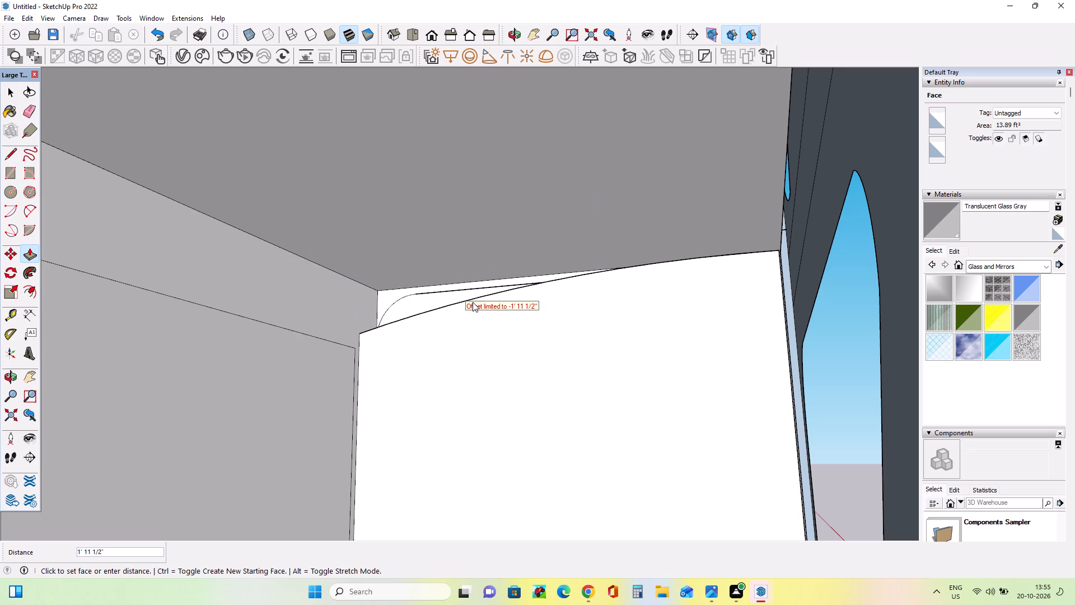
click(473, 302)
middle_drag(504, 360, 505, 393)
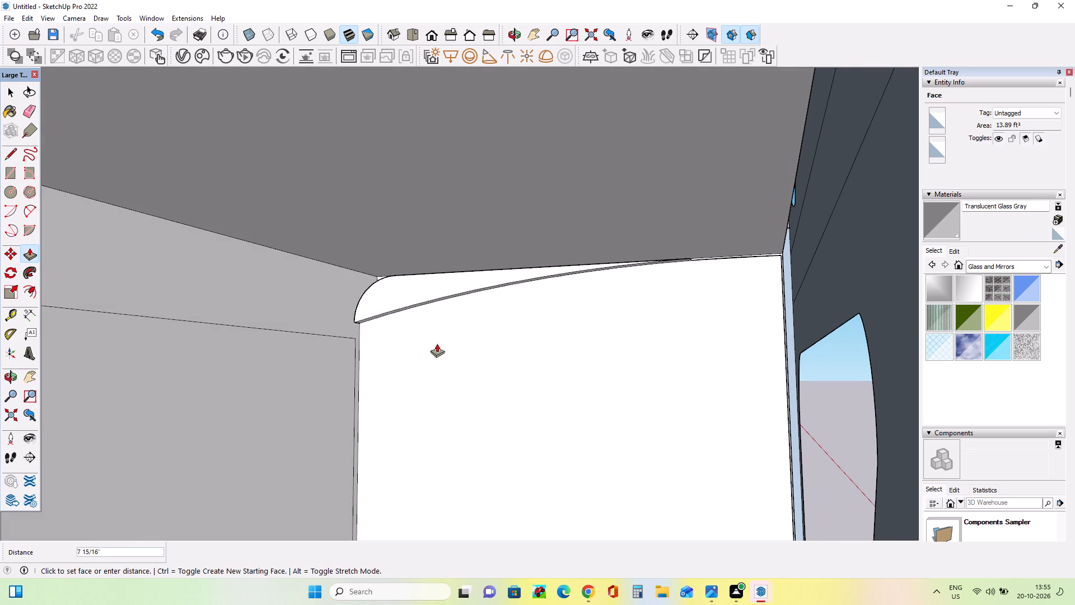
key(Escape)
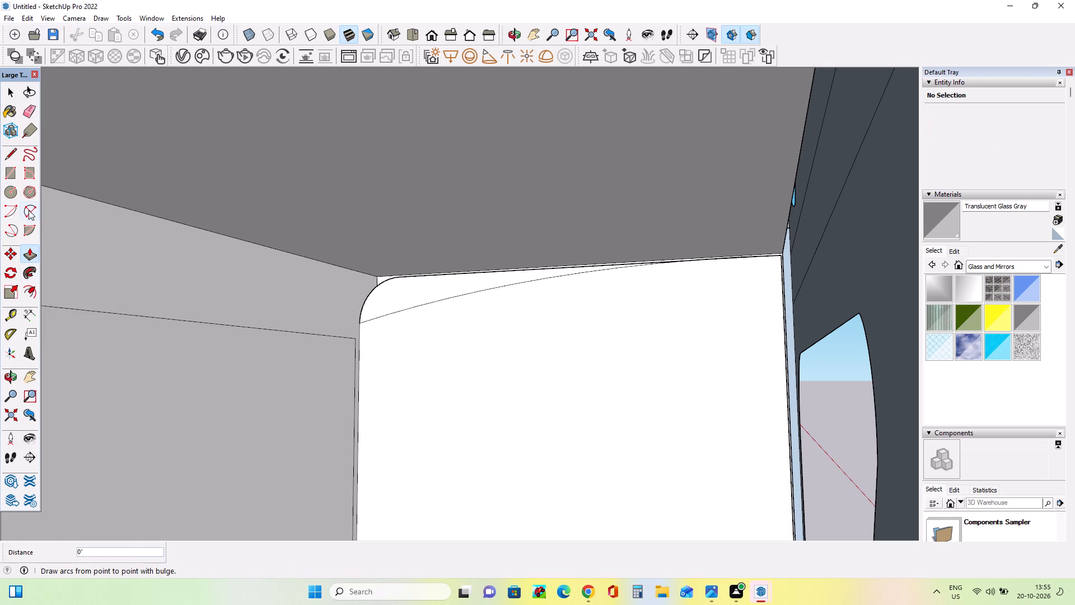
Draw a second shallow arc across the right side wall just below the first, with a bulge of about 1' 6 5/16".
click(29, 210)
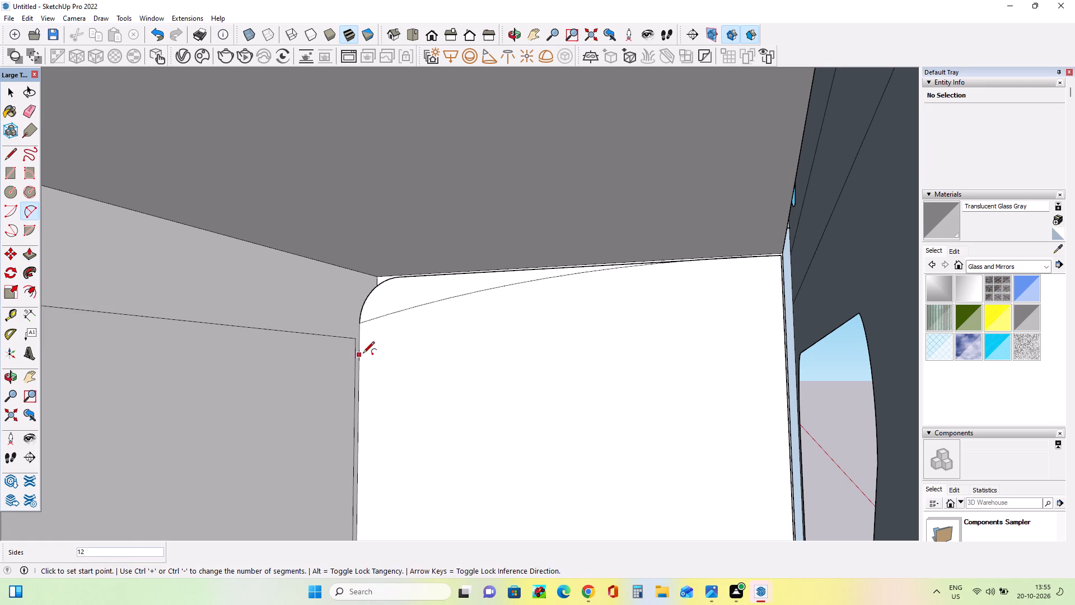
click(363, 352)
key(Escape)
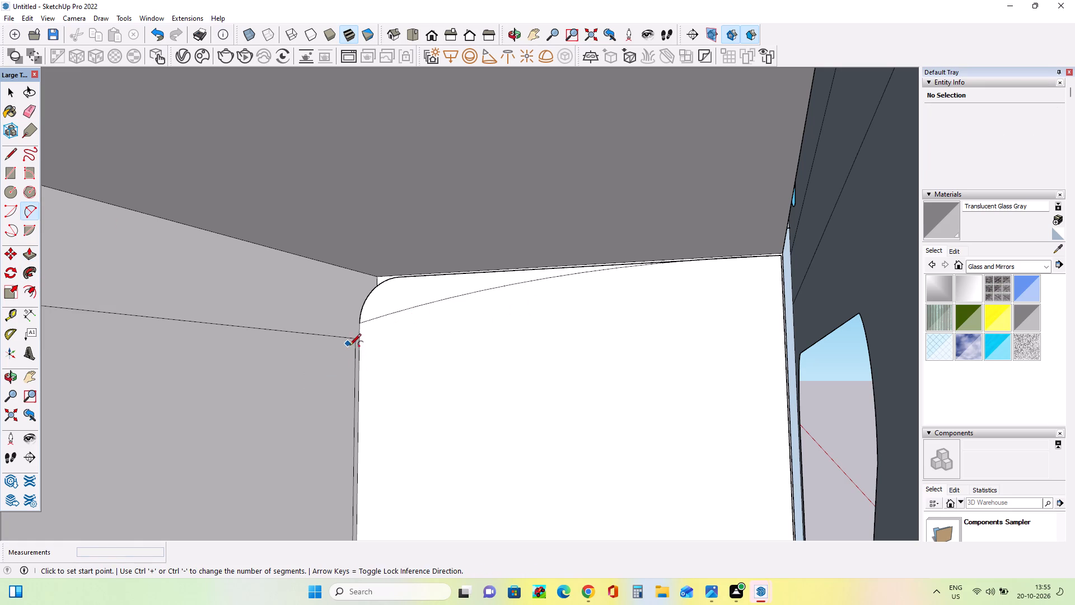
click(360, 342)
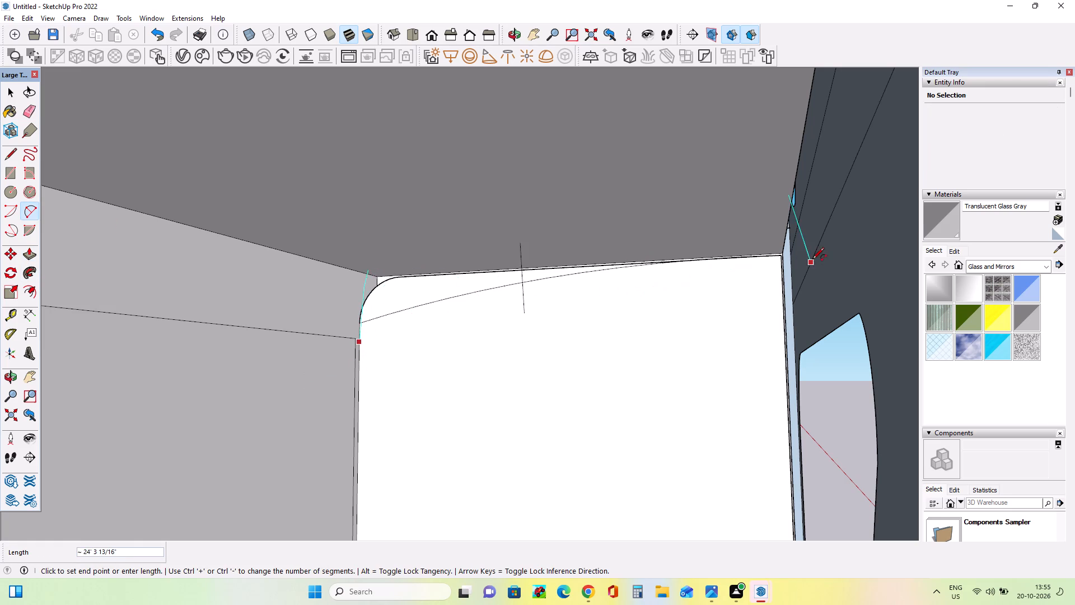
click(782, 273)
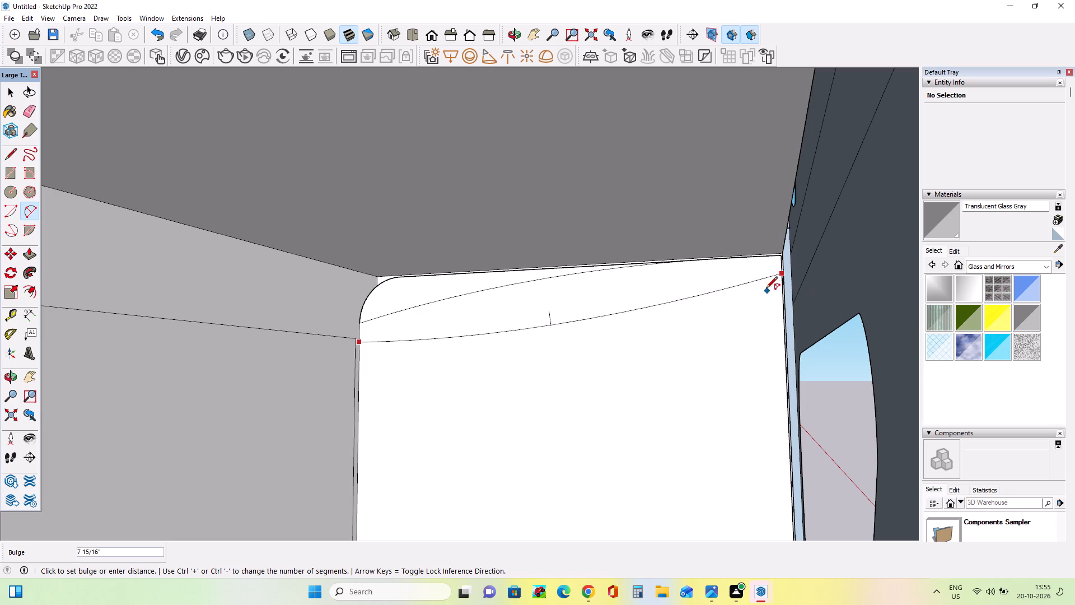
click(646, 262)
Erase the first, upper arc on the lowest balcony storey's right side wall.
middle_drag(717, 337, 679, 353)
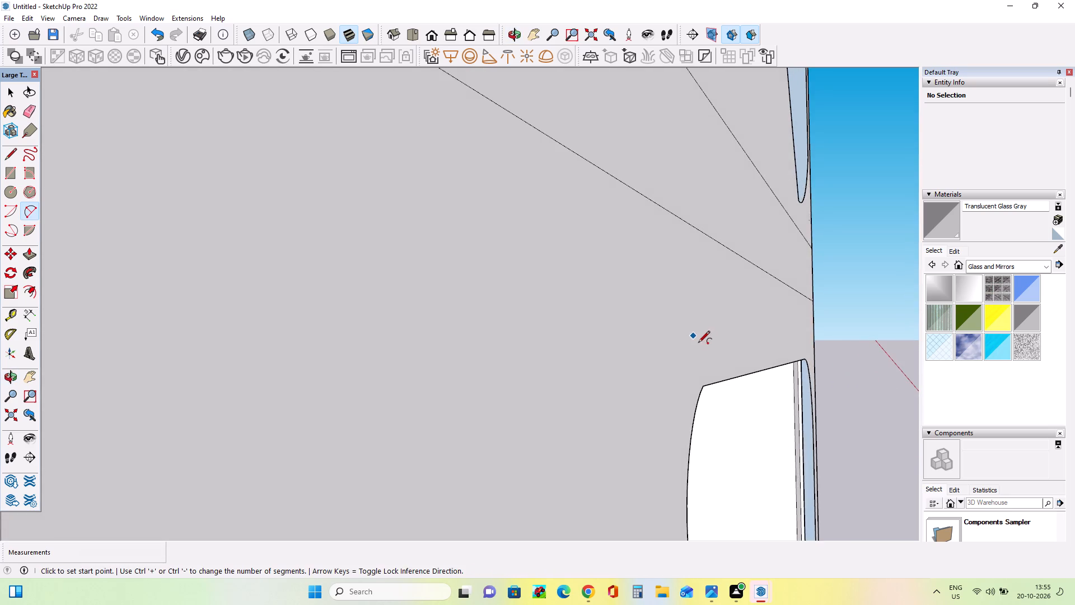
middle_drag(702, 351, 604, 238)
scroll(604, 238, down, 14)
scroll(668, 364, down, 8)
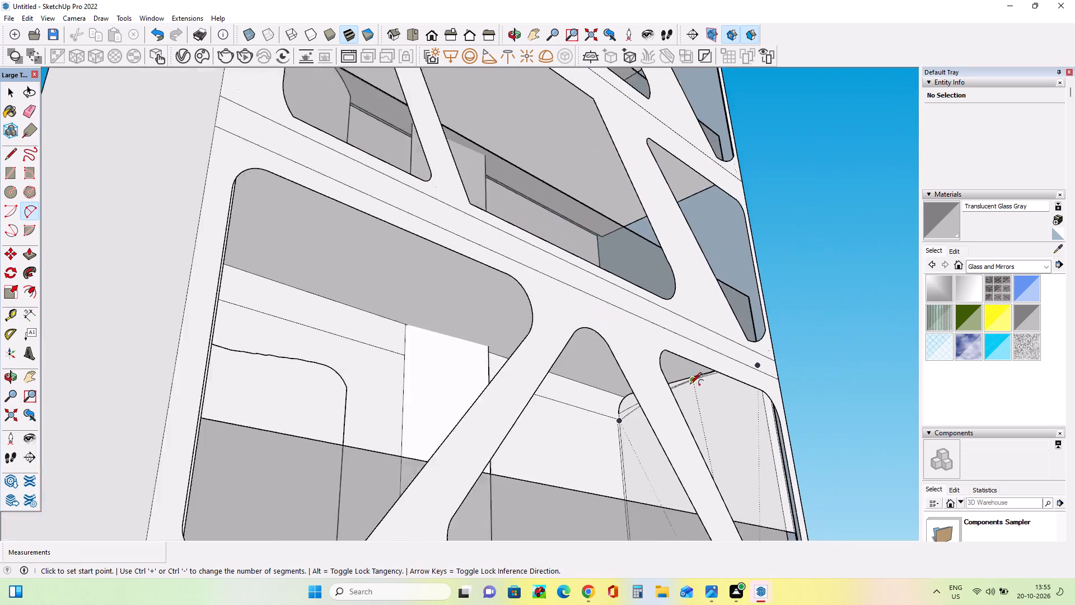
scroll(690, 385, down, 2)
scroll(630, 433, up, 11)
middle_drag(620, 426, 629, 439)
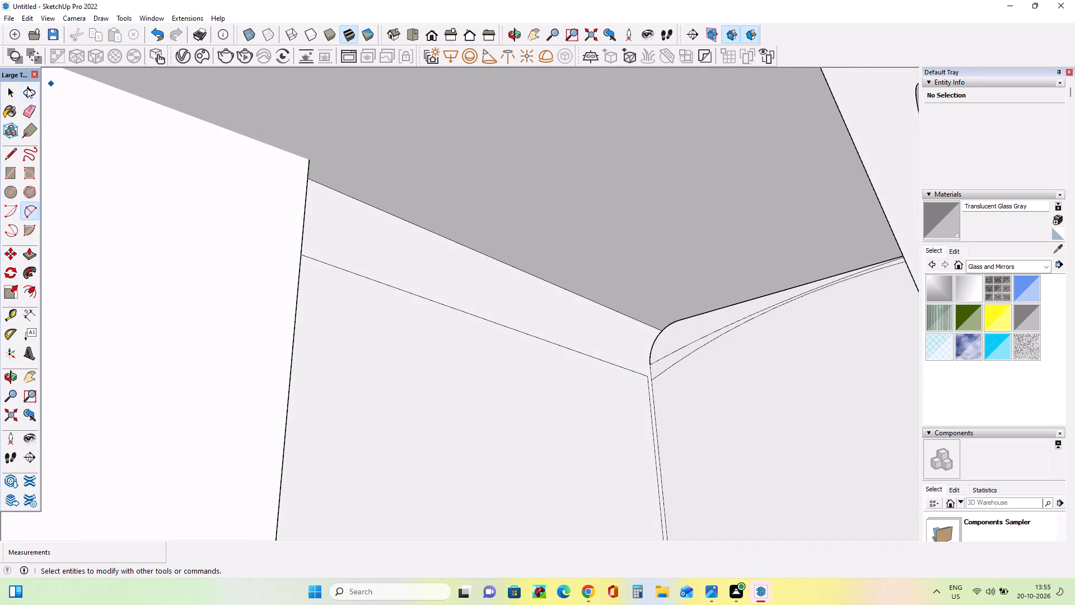
click(29, 107)
drag(668, 329, 671, 333)
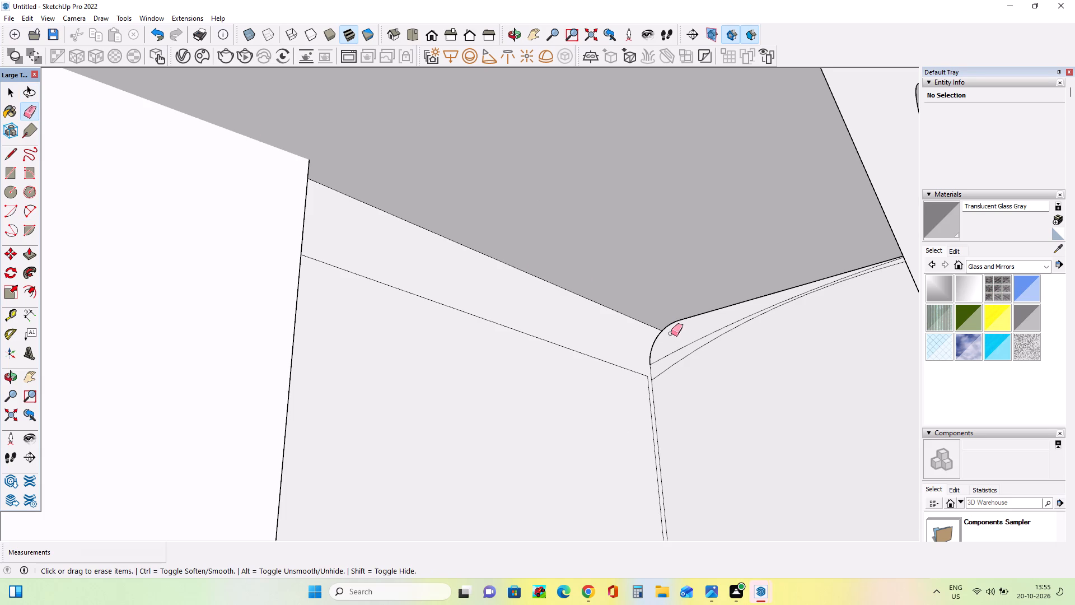
drag(671, 333, 674, 339)
click(676, 352)
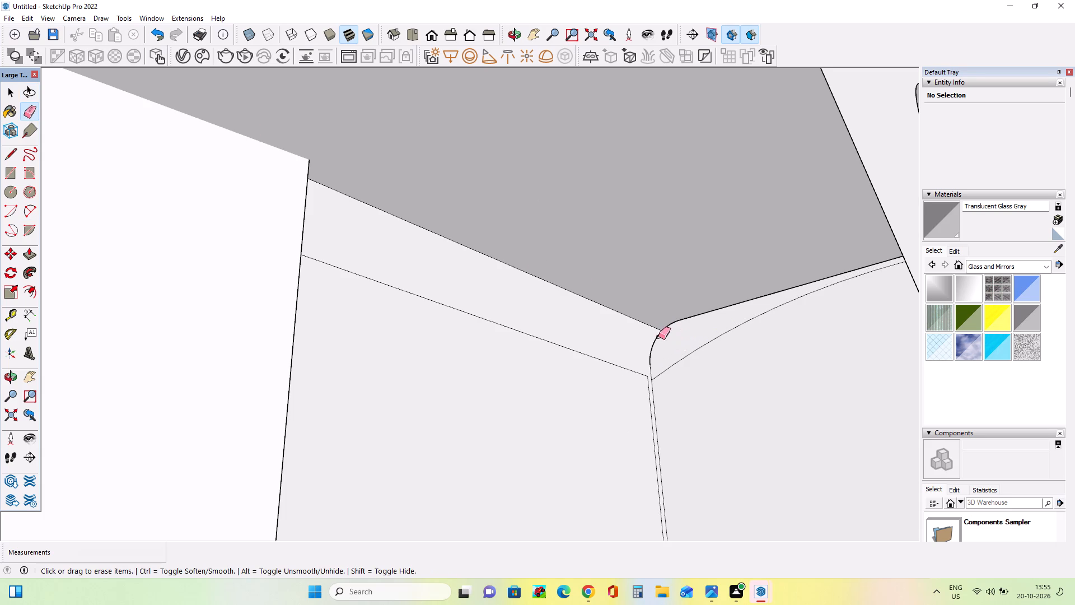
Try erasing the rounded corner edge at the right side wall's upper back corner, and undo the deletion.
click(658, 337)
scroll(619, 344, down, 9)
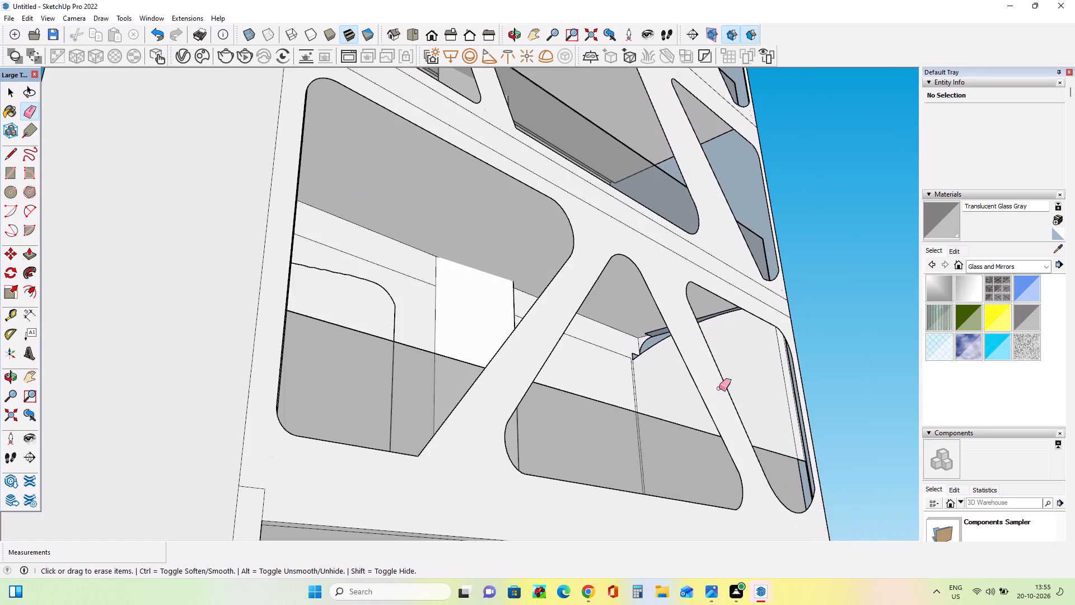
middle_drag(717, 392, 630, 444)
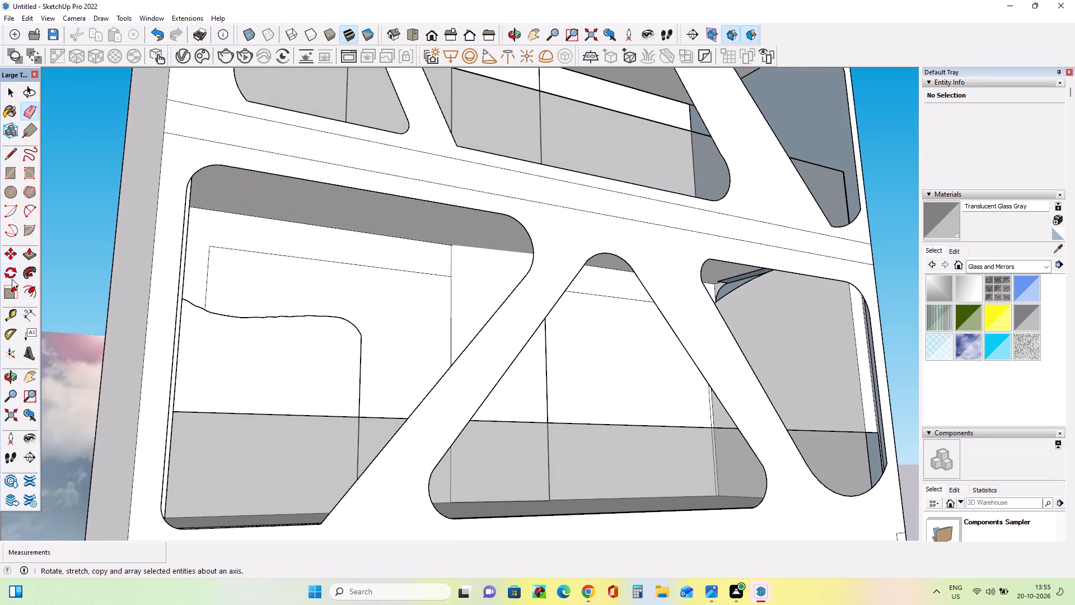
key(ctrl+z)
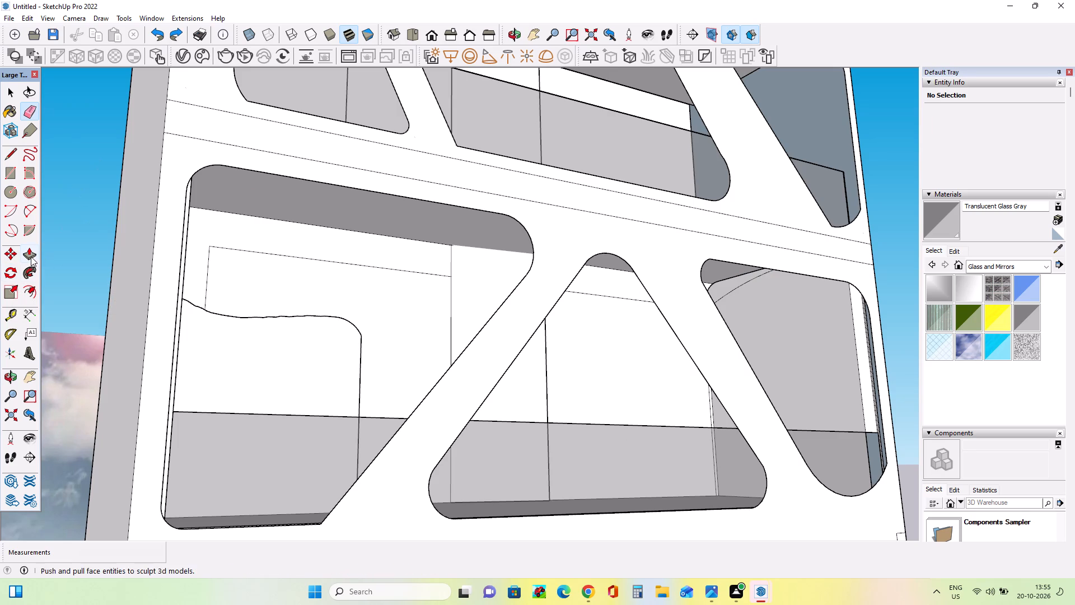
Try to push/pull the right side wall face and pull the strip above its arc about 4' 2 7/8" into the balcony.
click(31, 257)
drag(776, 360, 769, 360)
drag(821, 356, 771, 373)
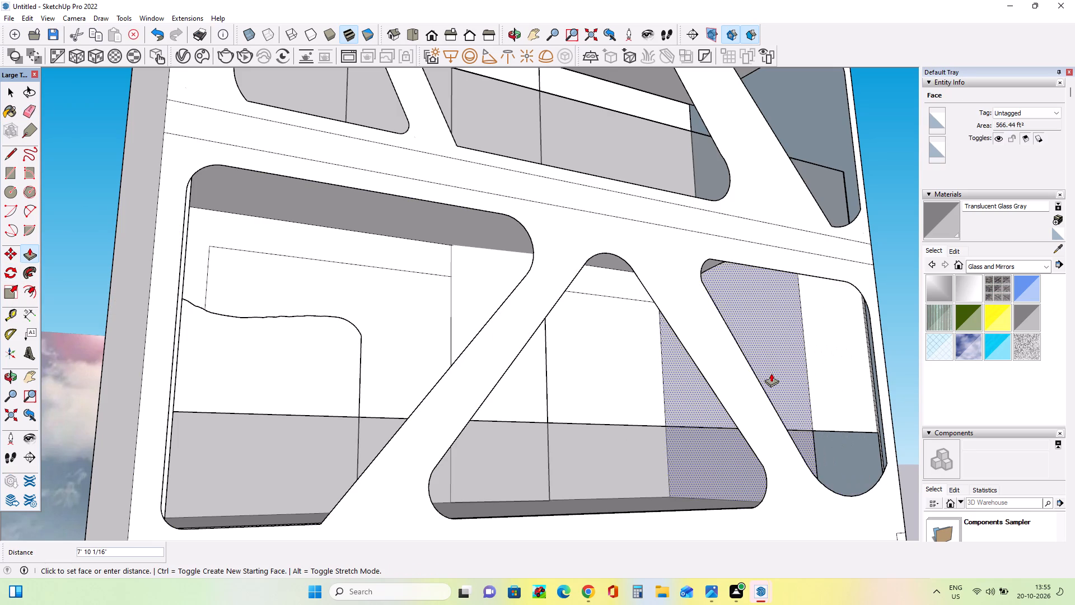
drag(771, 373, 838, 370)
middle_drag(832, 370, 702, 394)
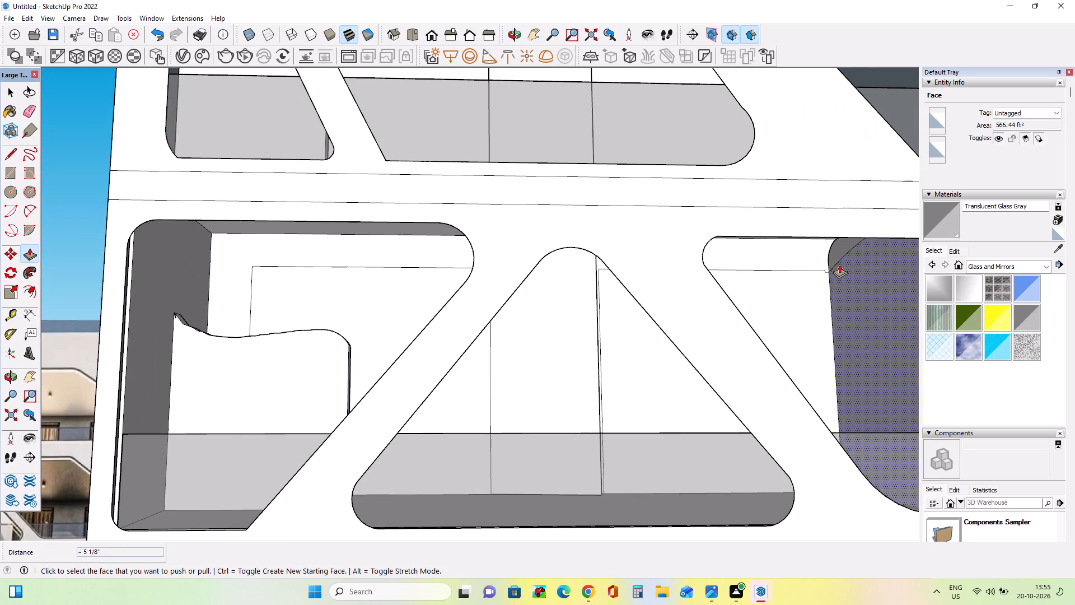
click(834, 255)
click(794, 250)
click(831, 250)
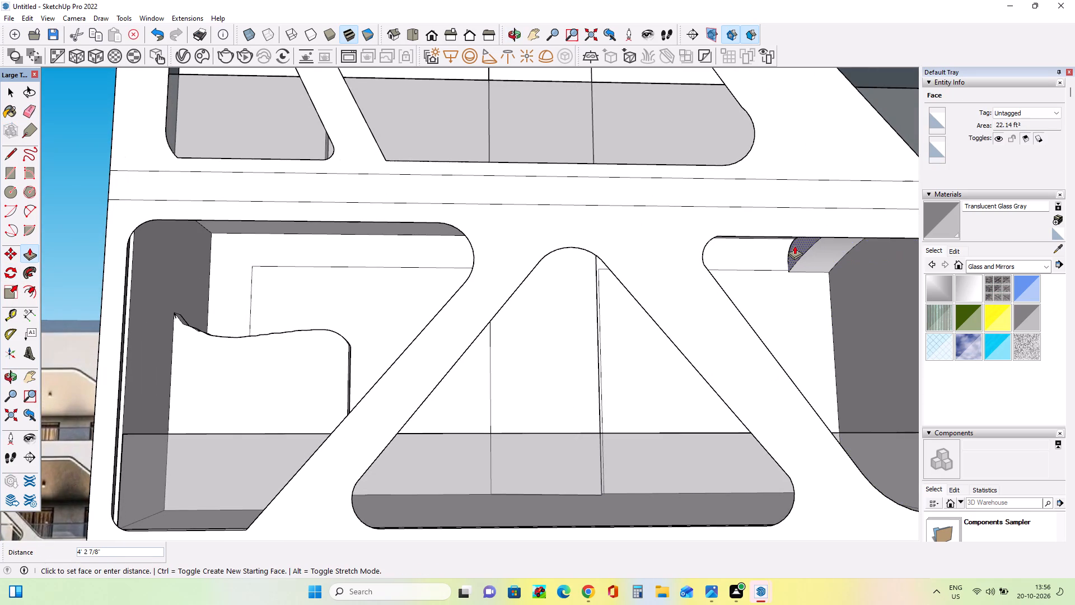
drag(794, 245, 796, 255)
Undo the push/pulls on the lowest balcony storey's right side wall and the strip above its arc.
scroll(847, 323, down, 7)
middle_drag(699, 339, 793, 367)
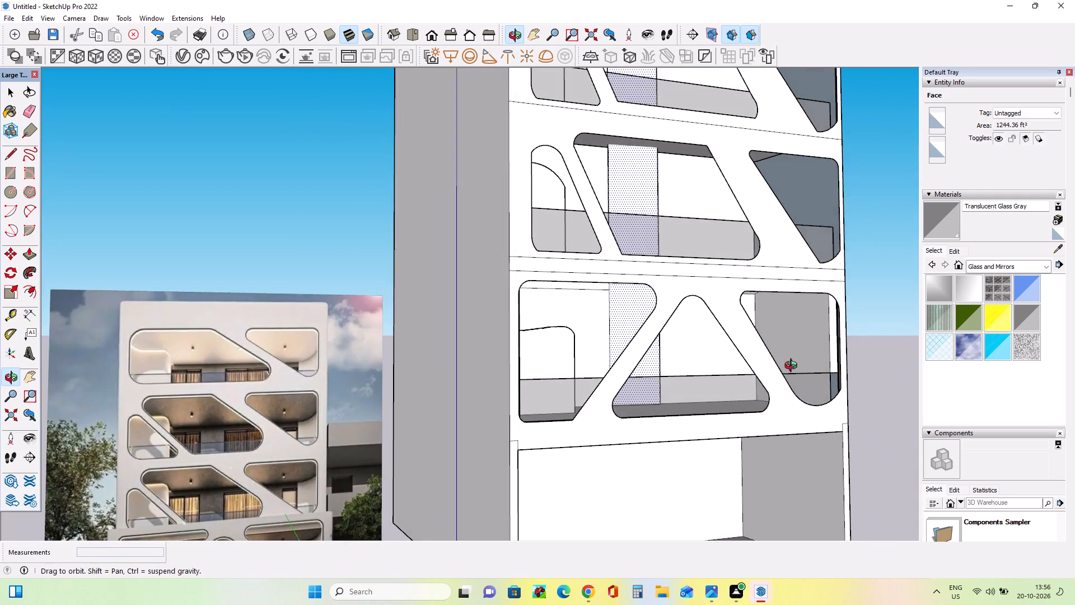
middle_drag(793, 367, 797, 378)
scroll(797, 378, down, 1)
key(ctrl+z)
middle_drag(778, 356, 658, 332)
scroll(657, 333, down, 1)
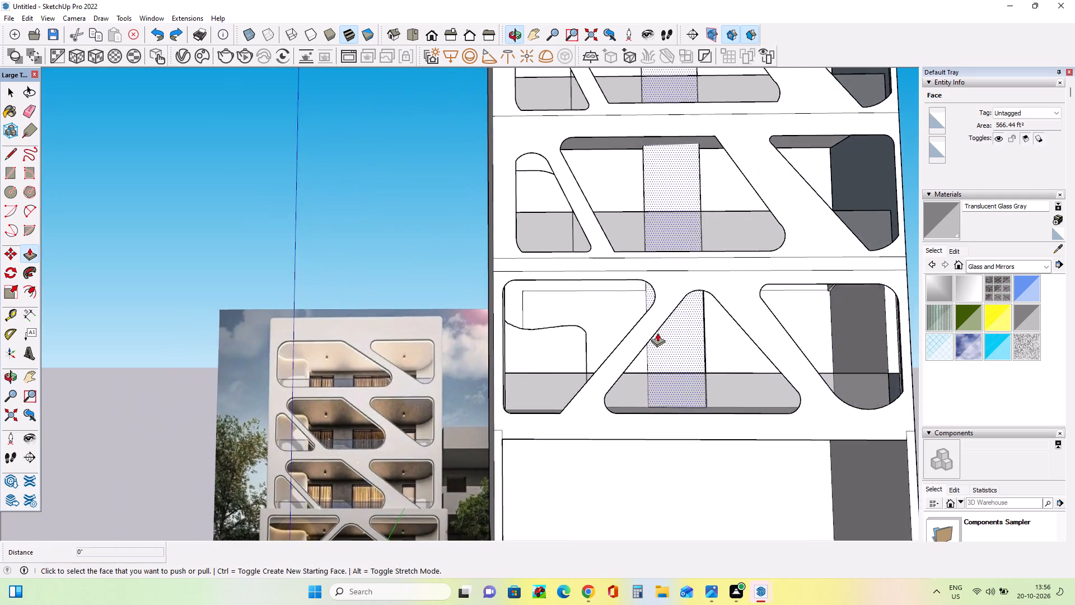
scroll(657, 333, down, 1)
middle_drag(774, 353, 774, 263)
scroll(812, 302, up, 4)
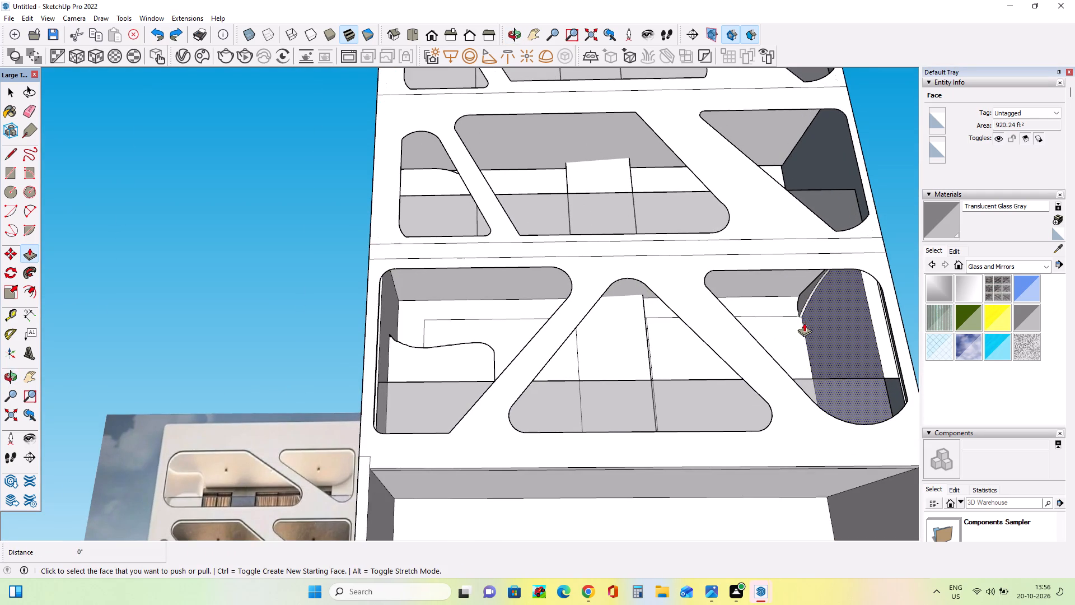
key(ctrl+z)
Compare the balcony walls, ceilings and openings of the whole modelled building with the reference image.
middle_drag(799, 332, 783, 352)
scroll(776, 352, down, 9)
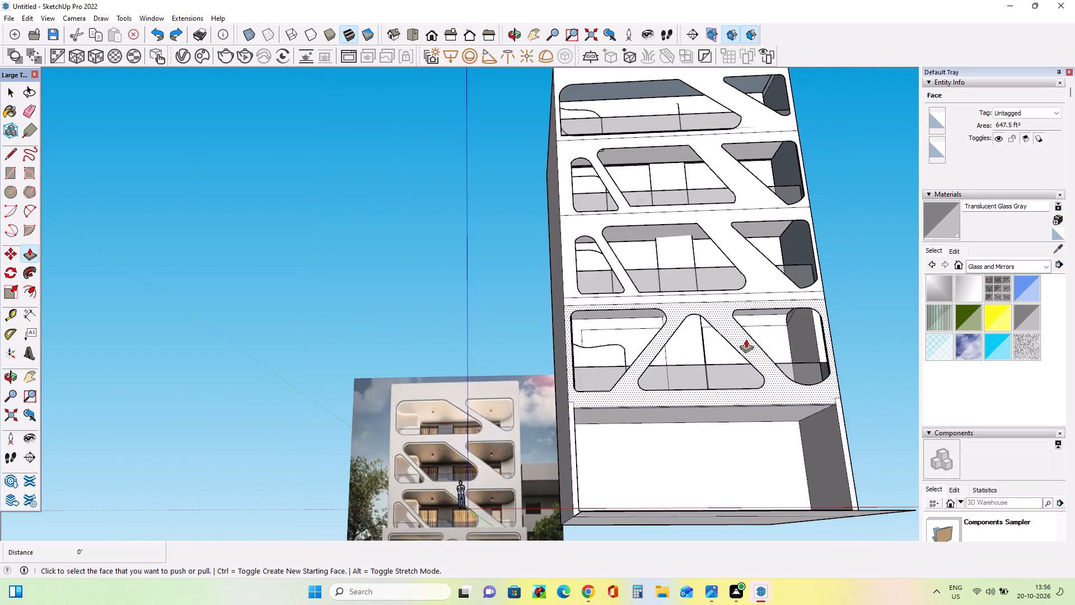
middle_drag(816, 324, 794, 410)
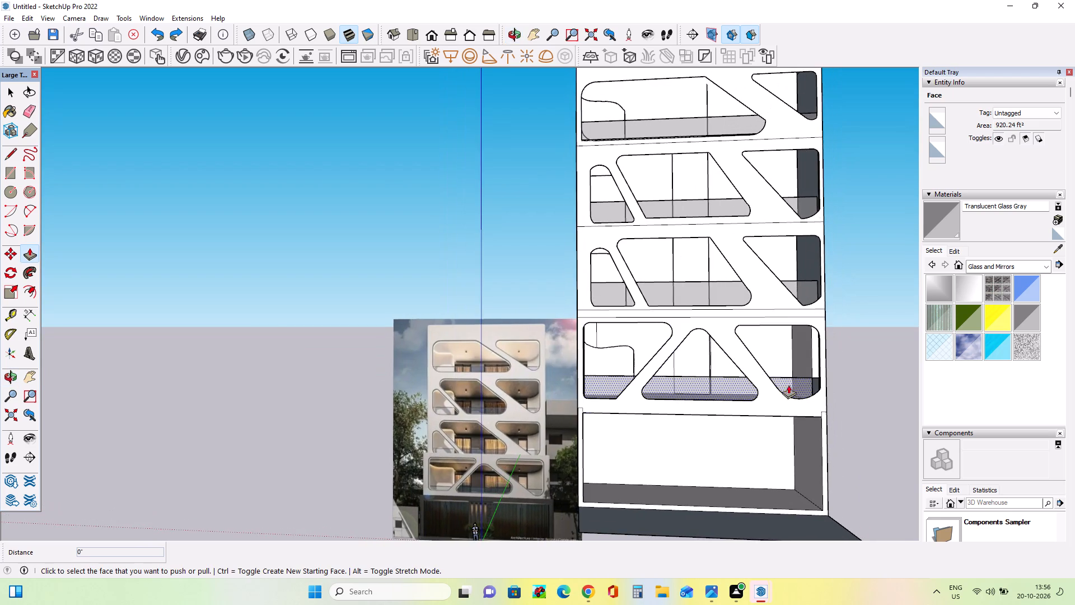
scroll(780, 379, up, 3)
middle_drag(787, 370, 901, 267)
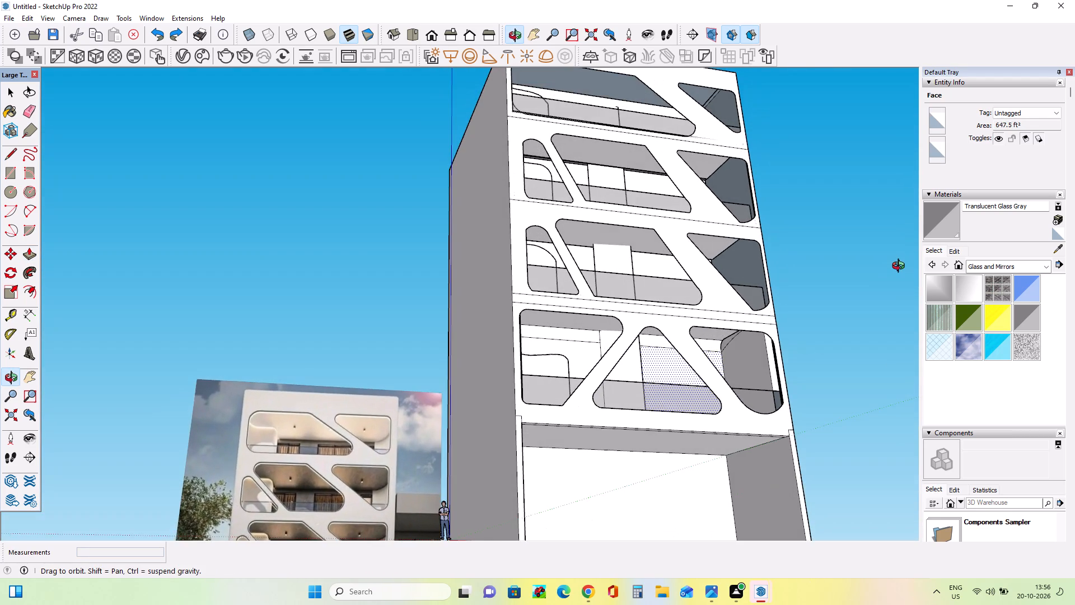
middle_drag(901, 267, 900, 278)
middle_drag(746, 312, 746, 357)
scroll(746, 355, down, 3)
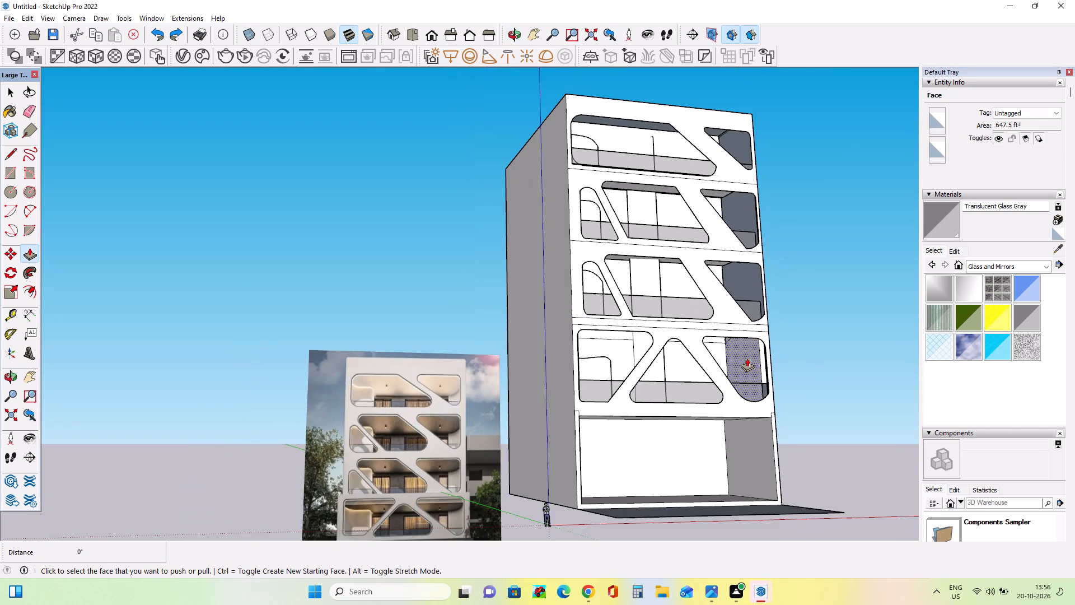
middle_drag(747, 358, 700, 439)
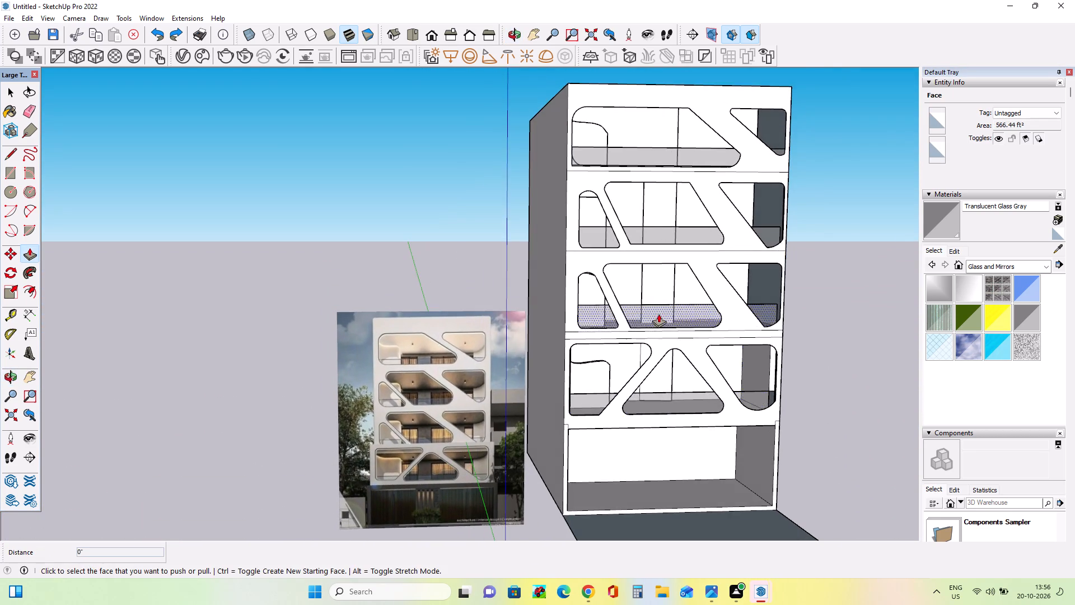
scroll(644, 292, up, 3)
middle_drag(644, 311, 506, 353)
scroll(529, 322, down, 3)
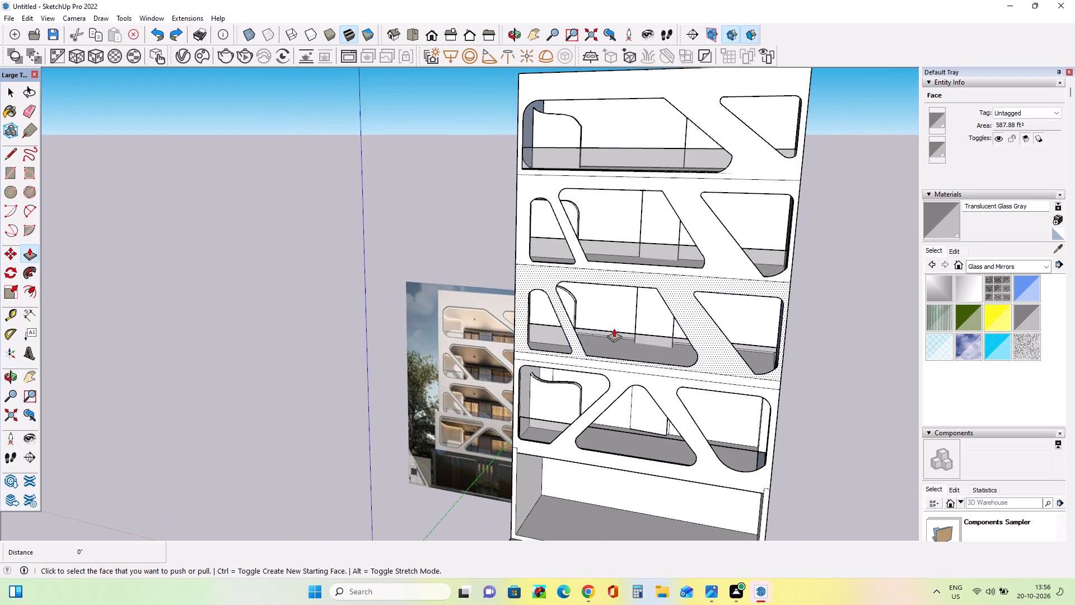
middle_drag(638, 330, 613, 351)
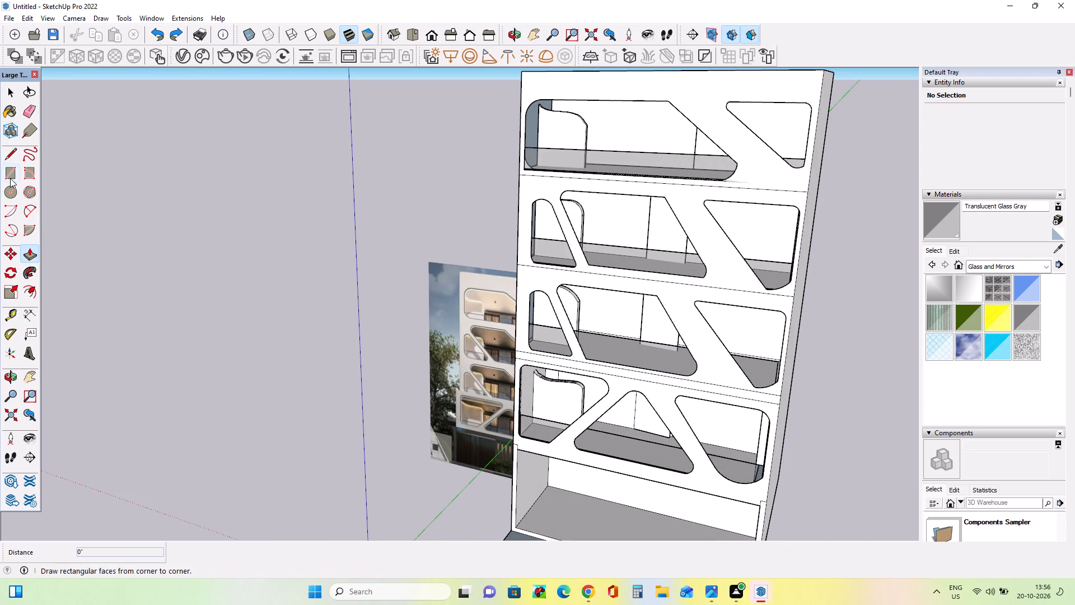
Draw a rectangle about 31' 3 9/16" by 20' 6 1/2" on the second balcony storey's back wall, left of the central projecting wall.
click(10, 171)
scroll(599, 320, up, 10)
middle_drag(667, 373, 740, 393)
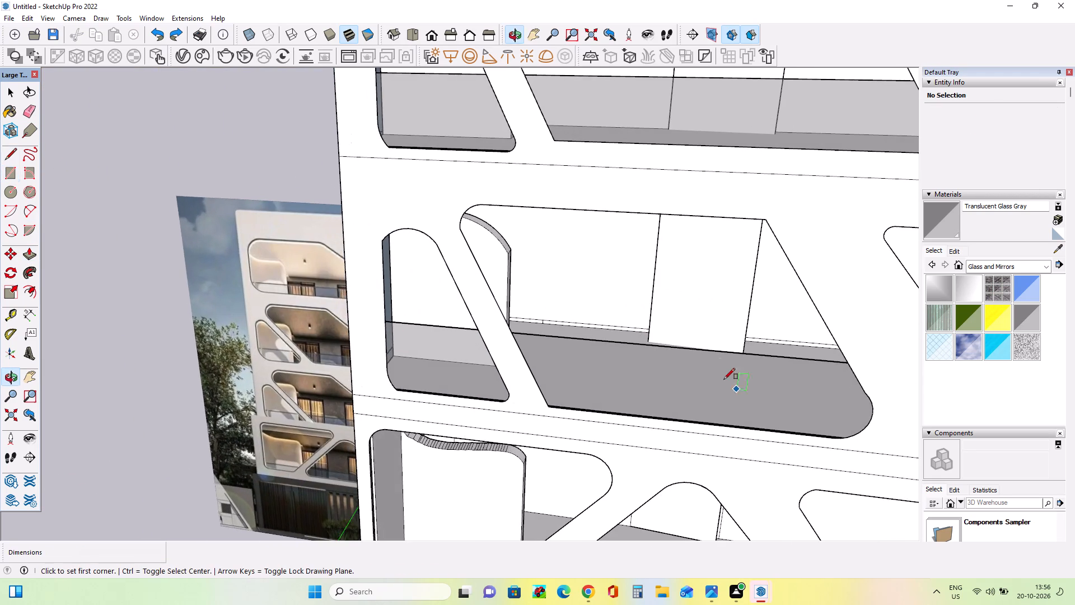
scroll(638, 327, up, 4)
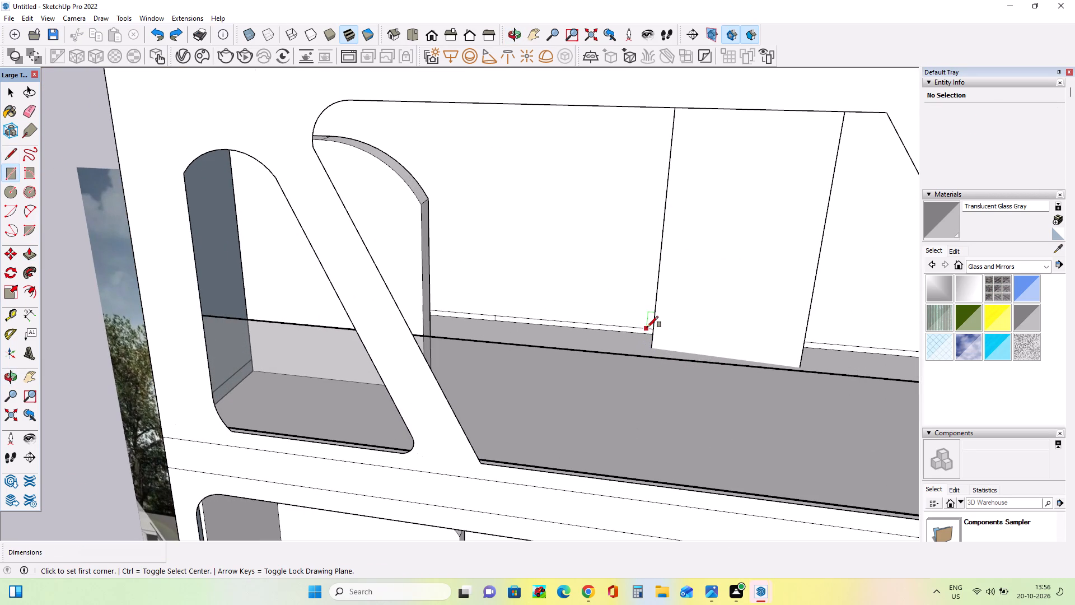
click(648, 327)
middle_drag(576, 260, 406, 243)
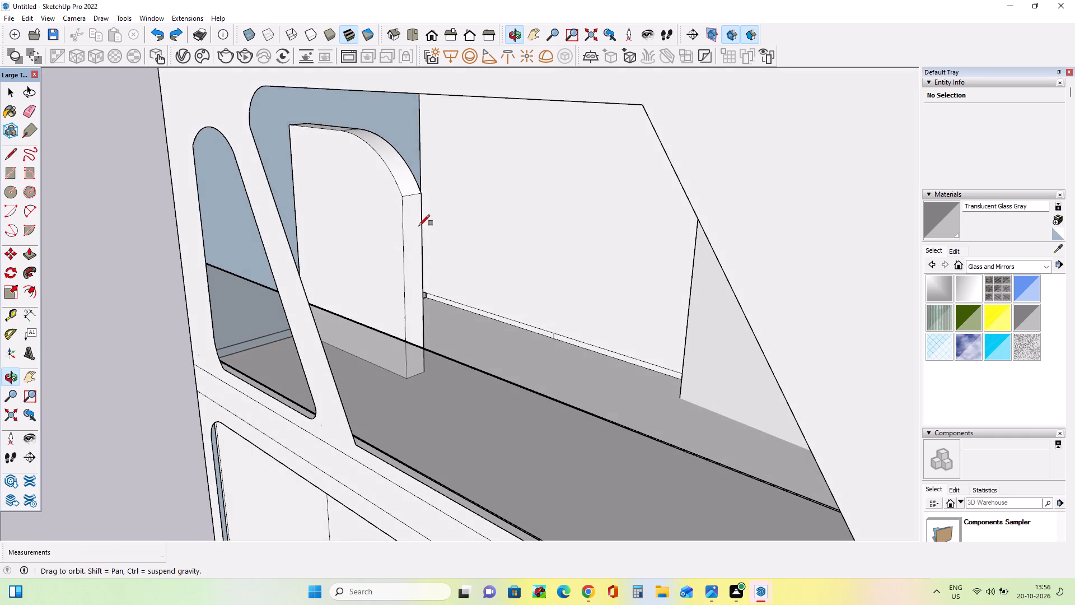
click(422, 91)
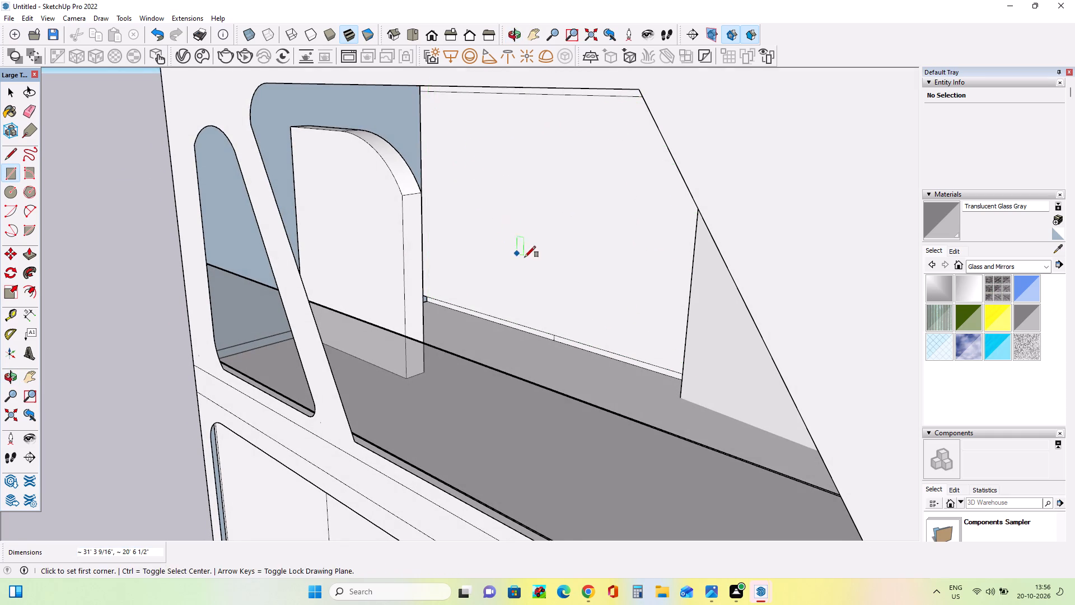
Undo the rectangle on the second balcony storey's back wall, left of the central projecting wall.
middle_drag(530, 257, 711, 240)
scroll(664, 177, down, 7)
middle_drag(655, 157, 655, 127)
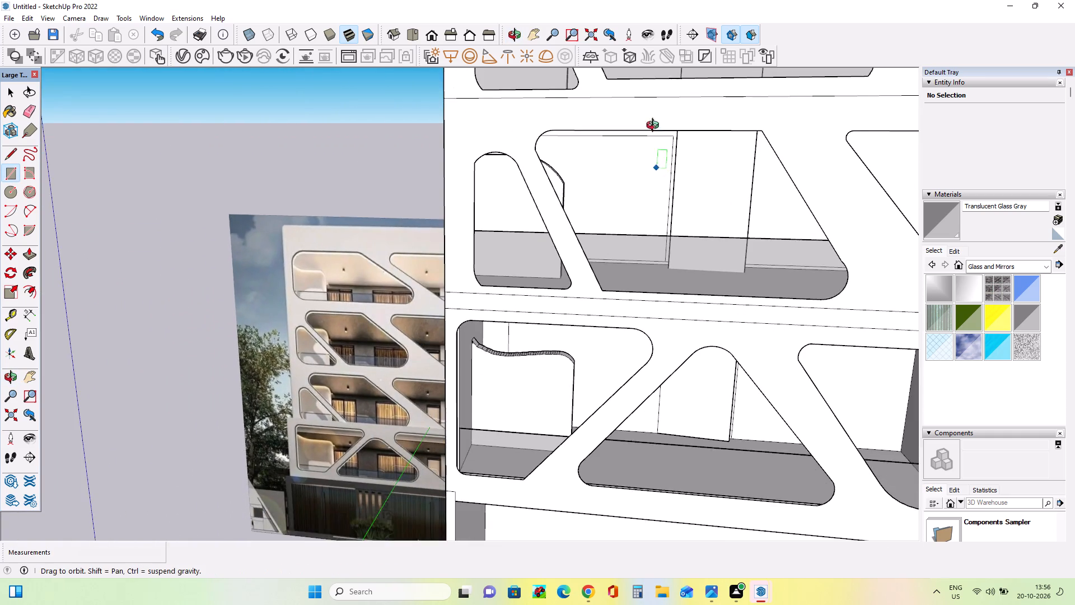
middle_drag(655, 127, 656, 72)
scroll(657, 160, up, 4)
click(661, 167)
middle_drag(554, 161, 540, 164)
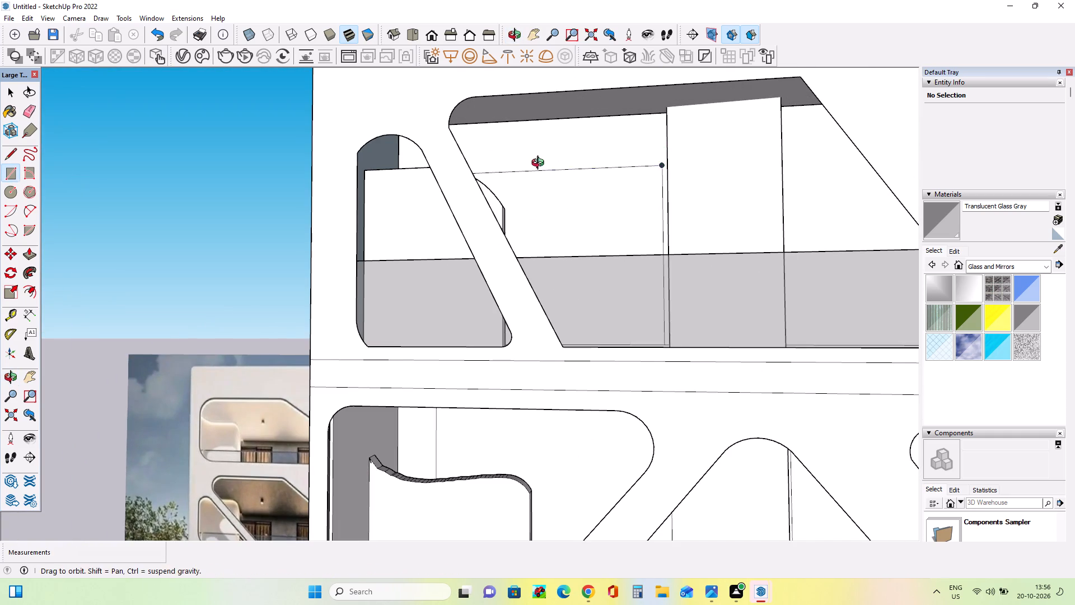
middle_drag(540, 164, 441, 178)
middle_drag(488, 155, 403, 209)
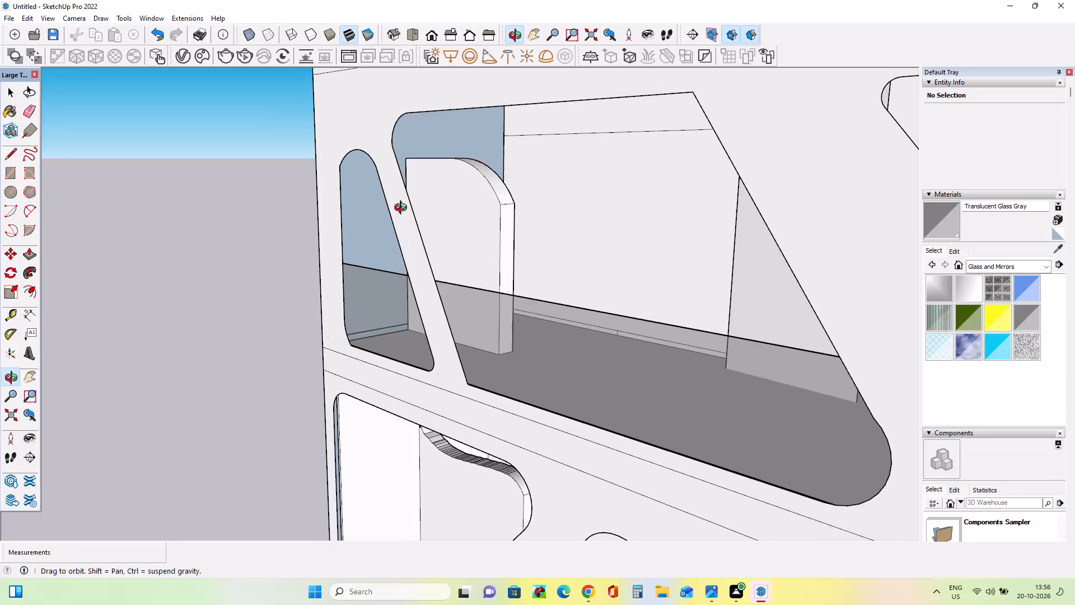
middle_drag(403, 209, 402, 211)
key(ctrl+z)
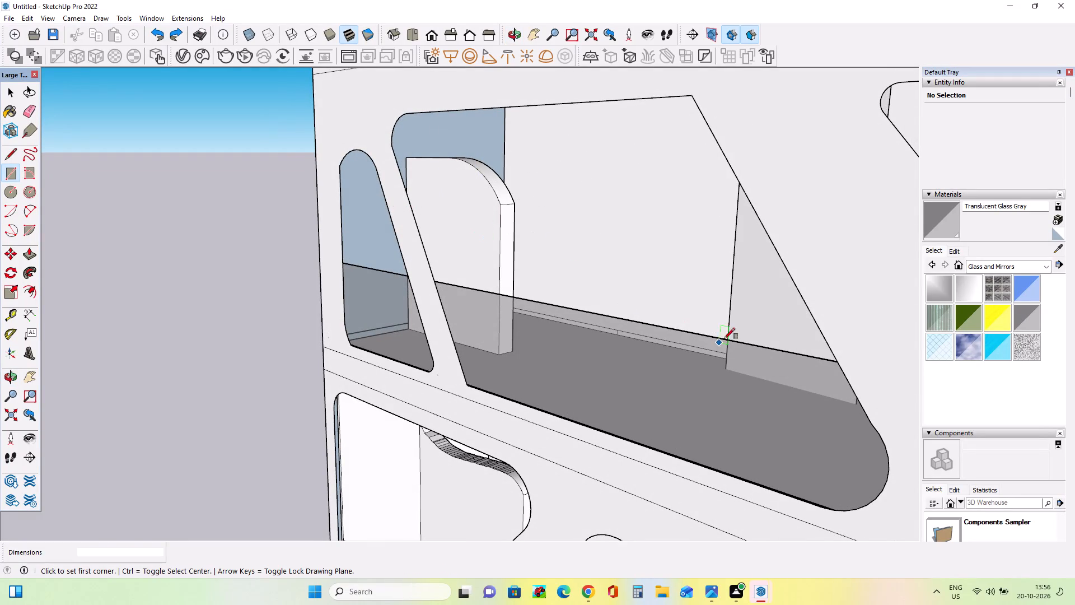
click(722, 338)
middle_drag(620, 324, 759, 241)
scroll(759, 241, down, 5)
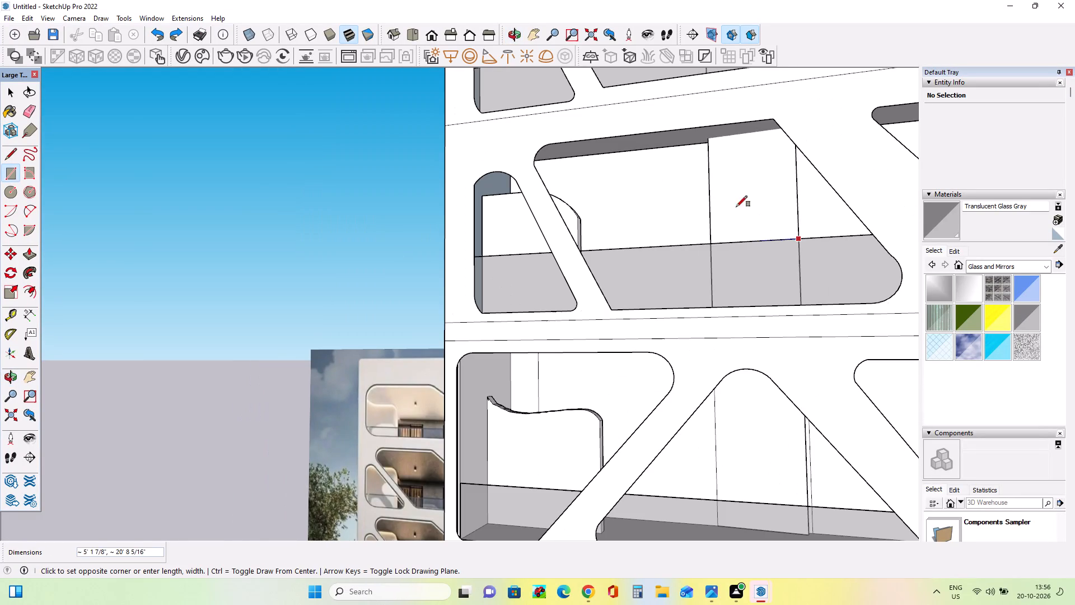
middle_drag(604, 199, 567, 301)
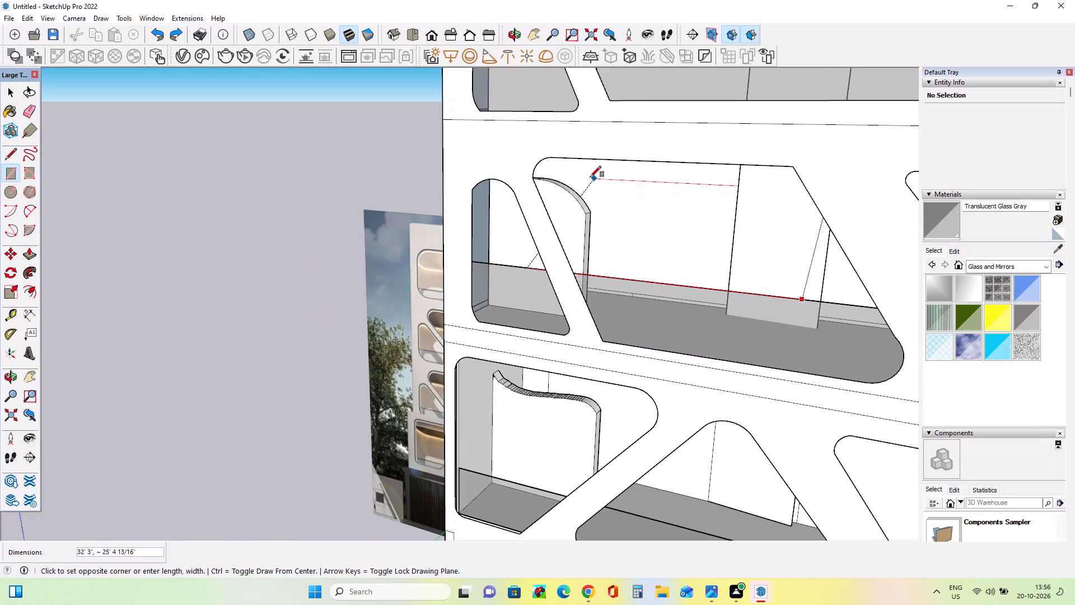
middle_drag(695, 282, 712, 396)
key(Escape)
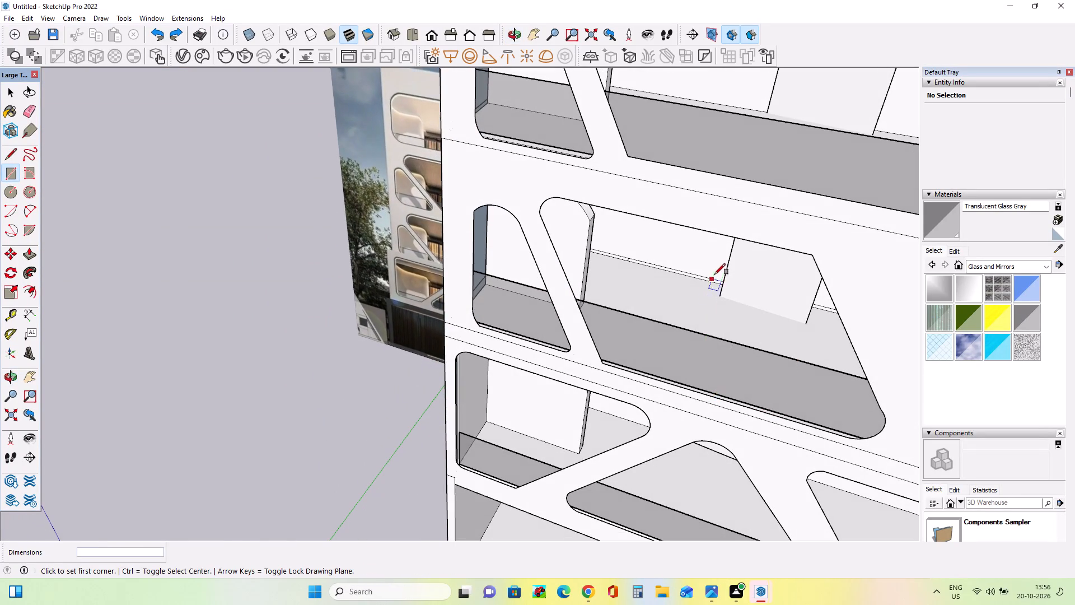
Draw a rectangle about 28' 1/4" by 20' 7 5/16" on the second balcony storey's back wall, left of the projecting wall.
click(716, 280)
middle_drag(646, 230, 651, 85)
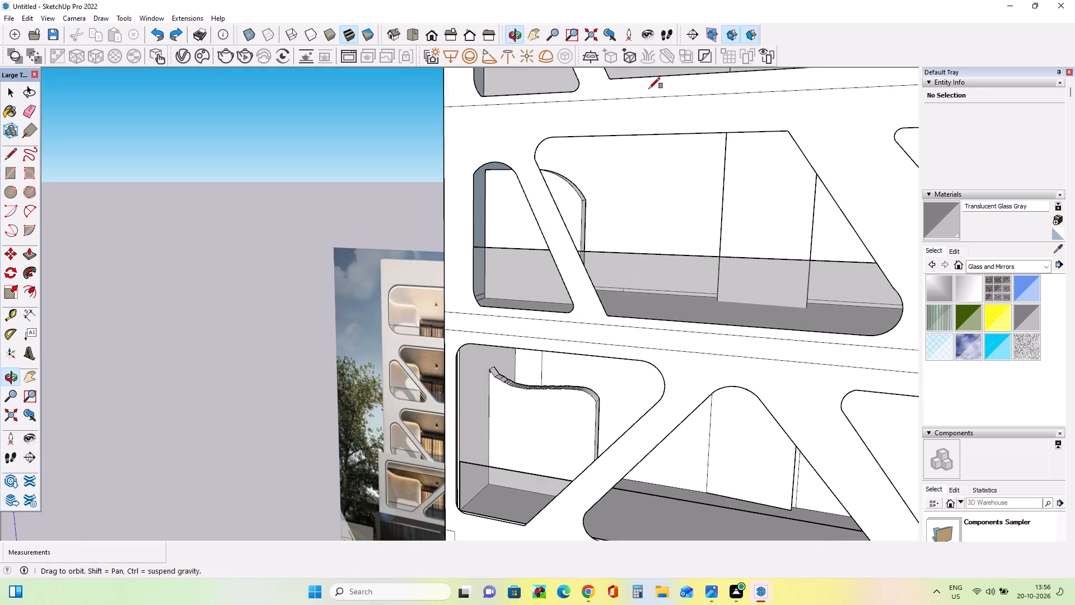
middle_drag(588, 160, 492, 164)
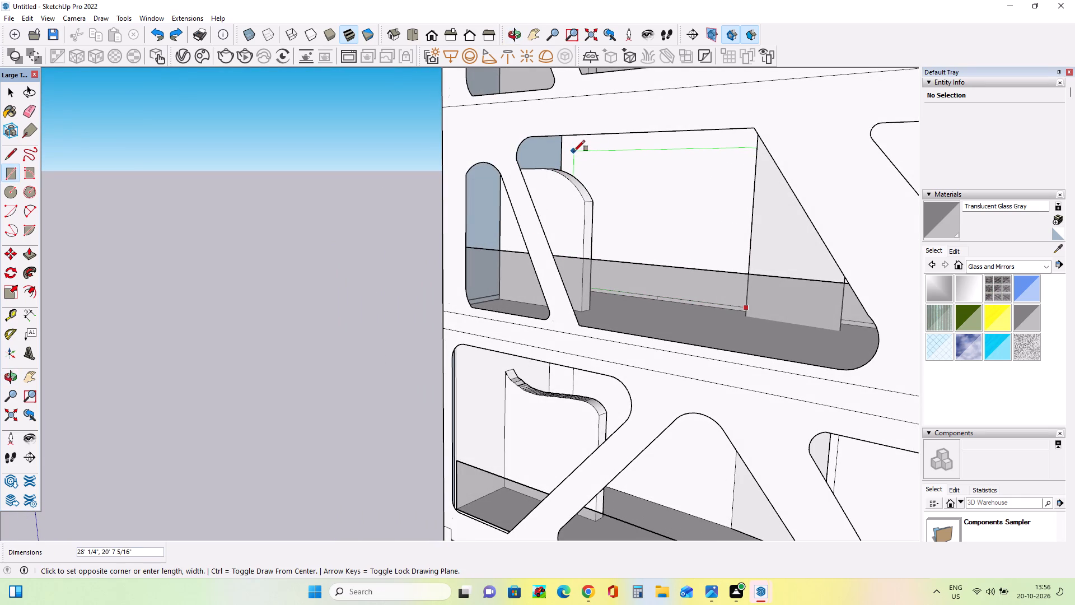
click(574, 151)
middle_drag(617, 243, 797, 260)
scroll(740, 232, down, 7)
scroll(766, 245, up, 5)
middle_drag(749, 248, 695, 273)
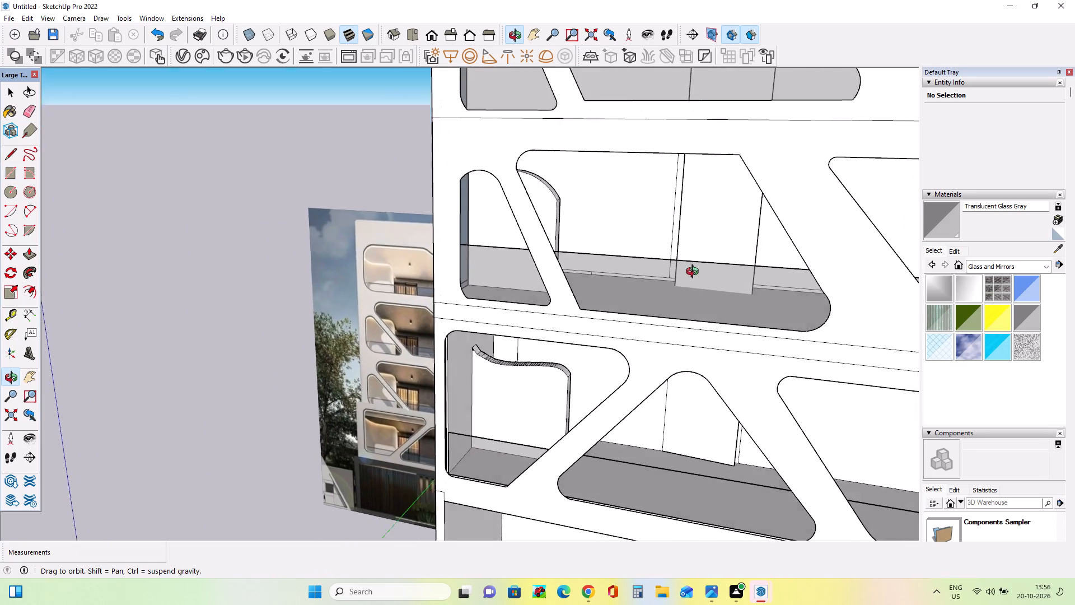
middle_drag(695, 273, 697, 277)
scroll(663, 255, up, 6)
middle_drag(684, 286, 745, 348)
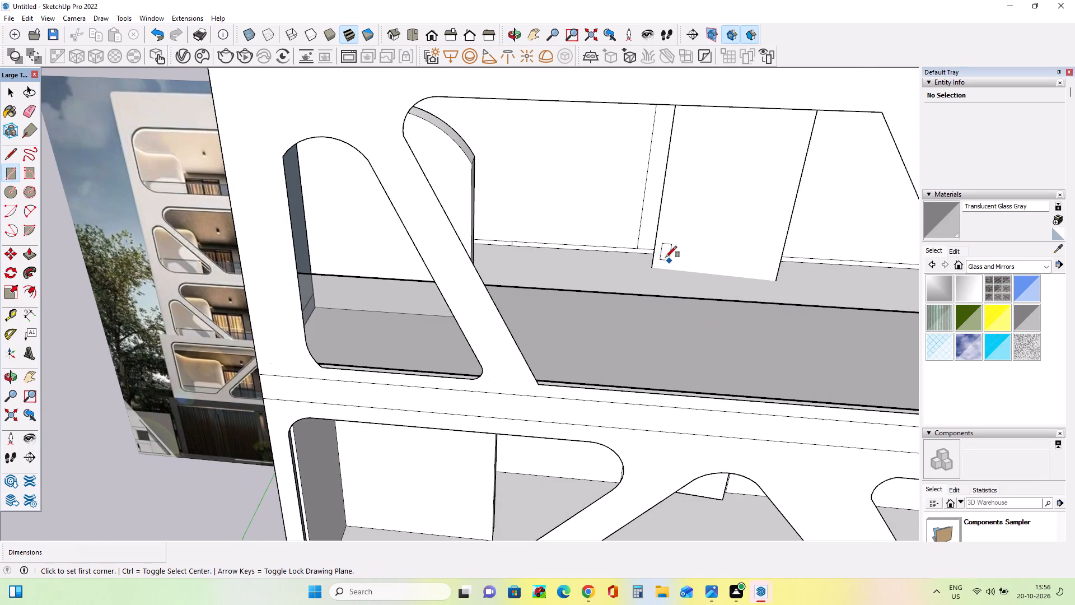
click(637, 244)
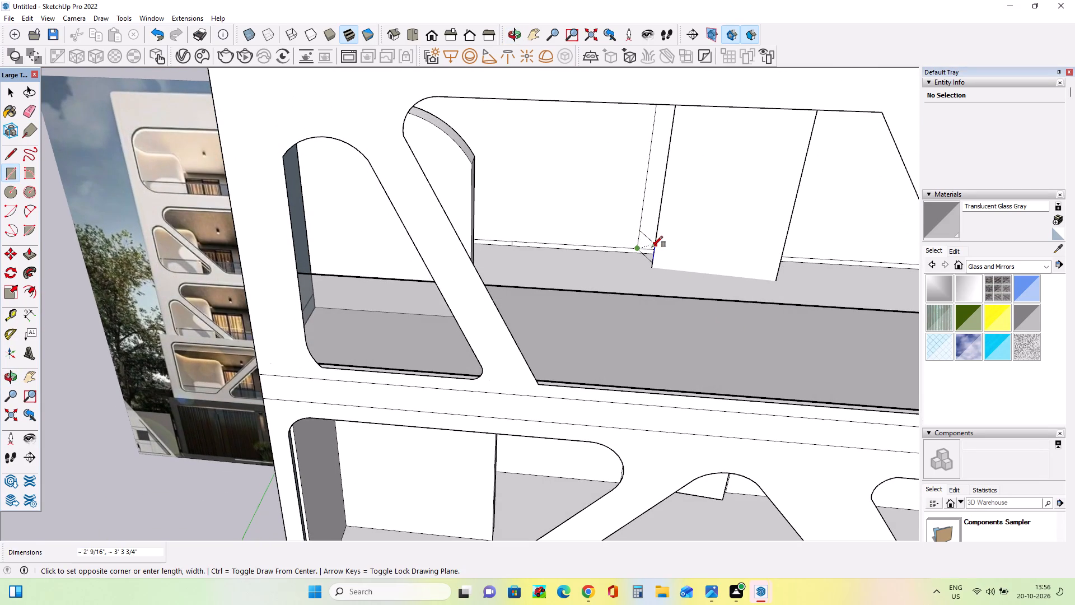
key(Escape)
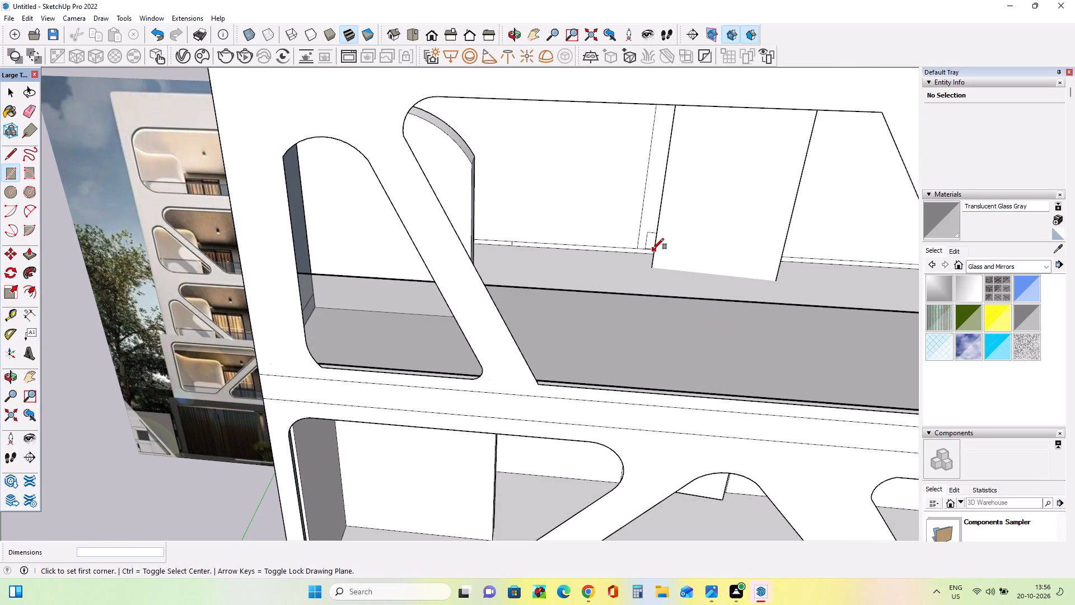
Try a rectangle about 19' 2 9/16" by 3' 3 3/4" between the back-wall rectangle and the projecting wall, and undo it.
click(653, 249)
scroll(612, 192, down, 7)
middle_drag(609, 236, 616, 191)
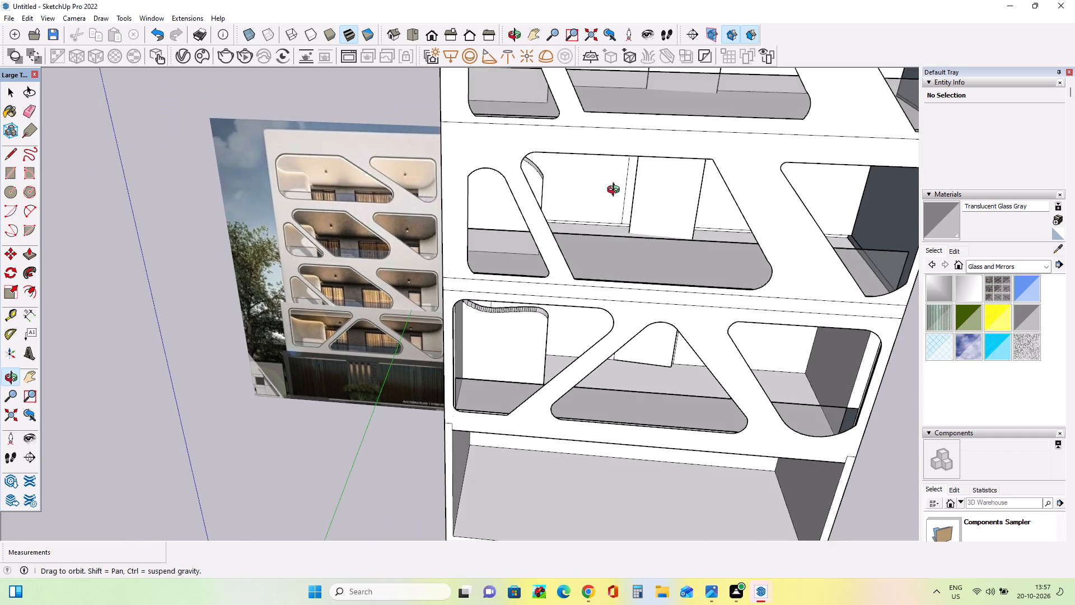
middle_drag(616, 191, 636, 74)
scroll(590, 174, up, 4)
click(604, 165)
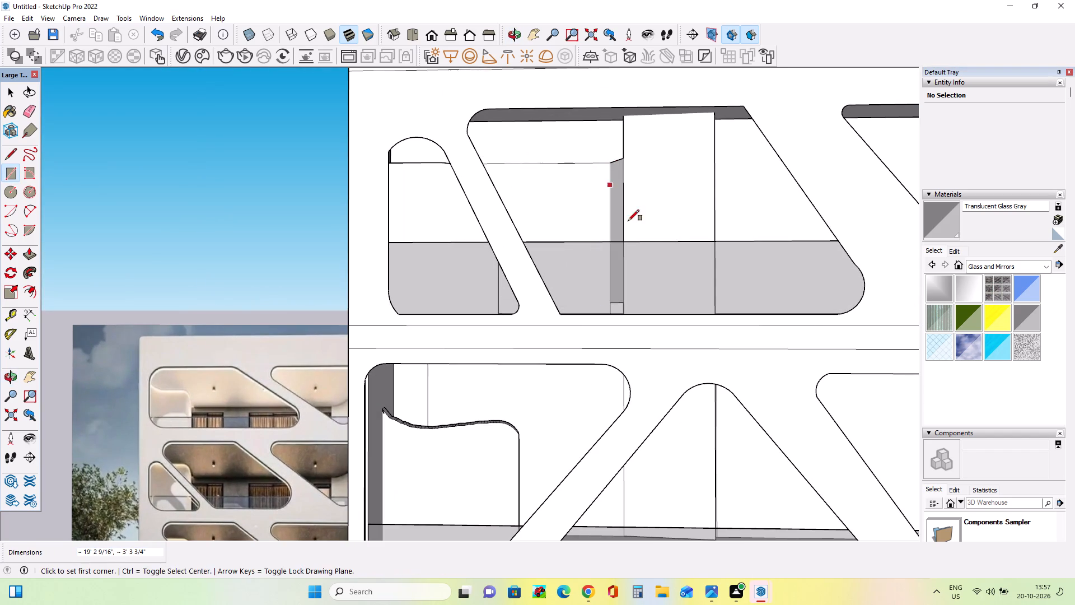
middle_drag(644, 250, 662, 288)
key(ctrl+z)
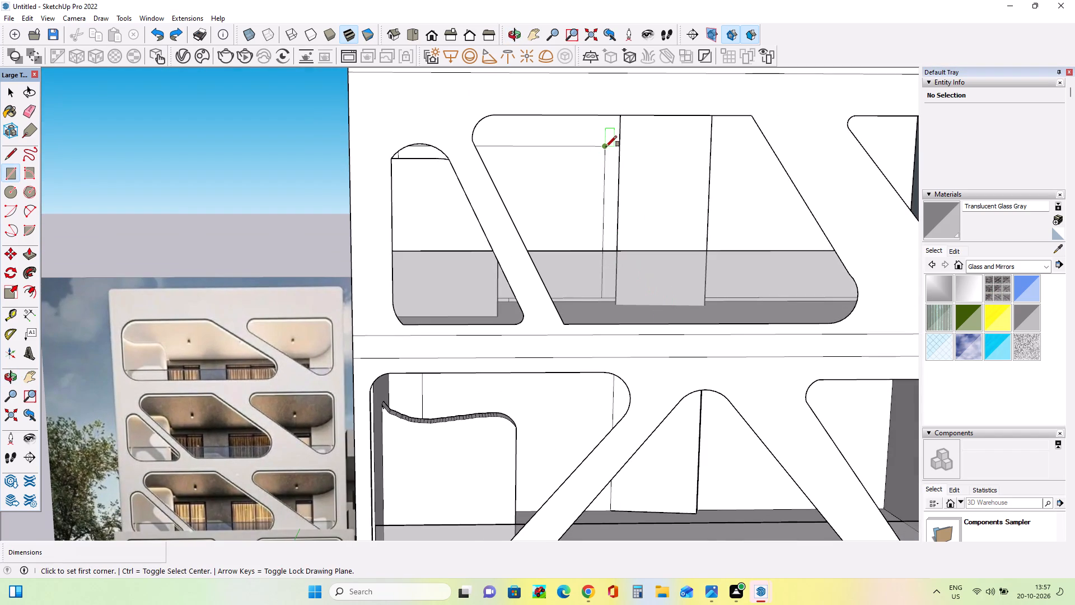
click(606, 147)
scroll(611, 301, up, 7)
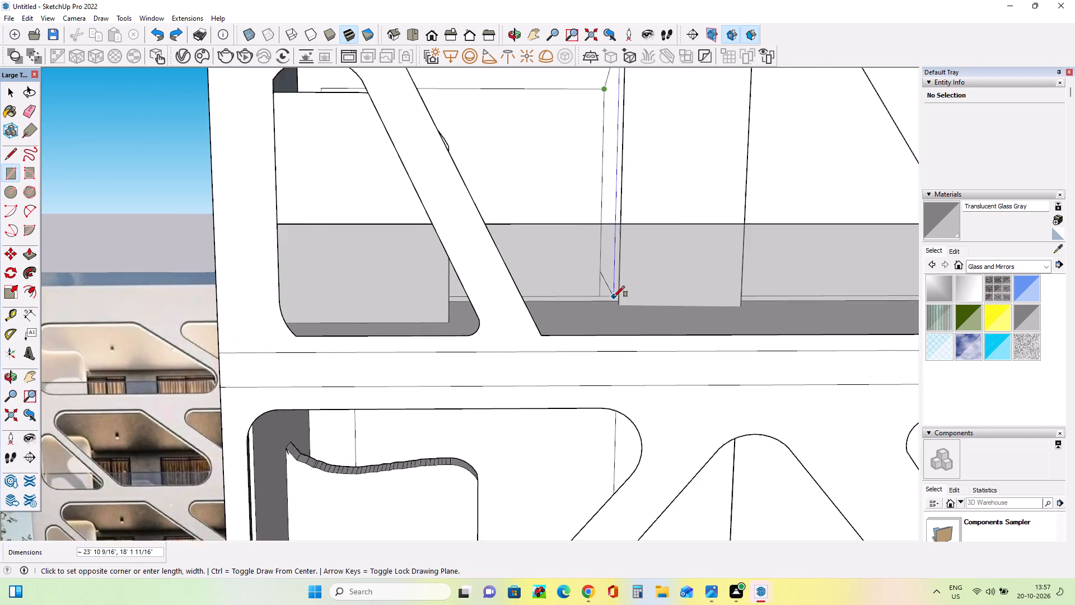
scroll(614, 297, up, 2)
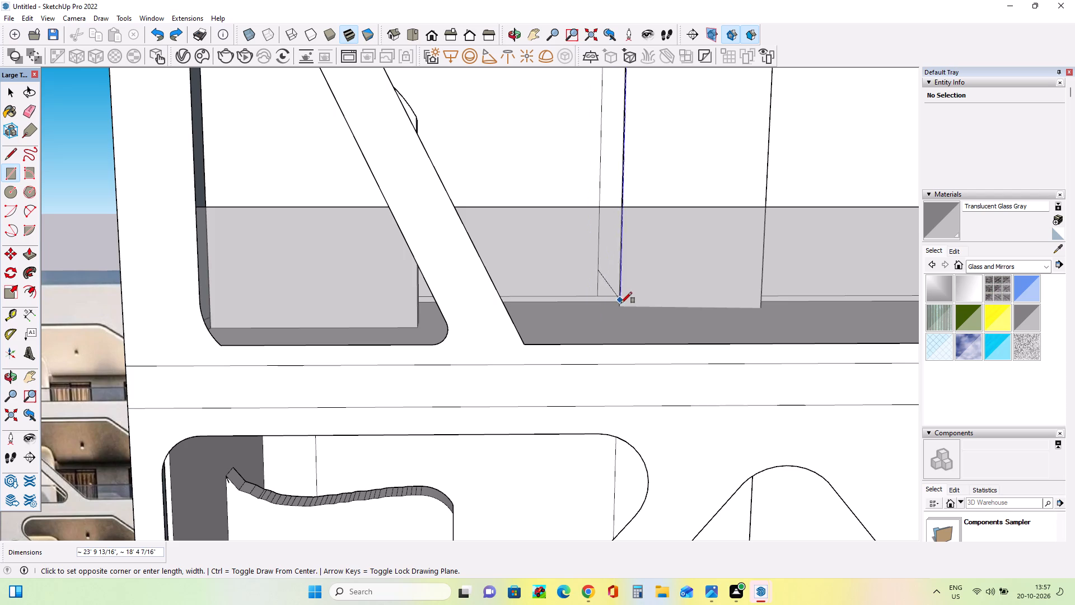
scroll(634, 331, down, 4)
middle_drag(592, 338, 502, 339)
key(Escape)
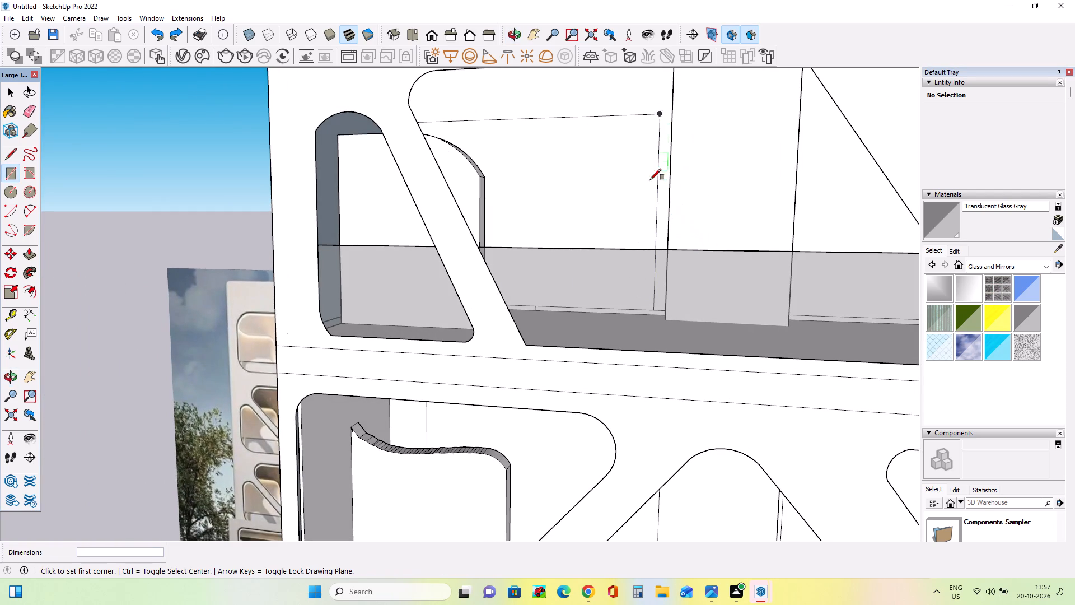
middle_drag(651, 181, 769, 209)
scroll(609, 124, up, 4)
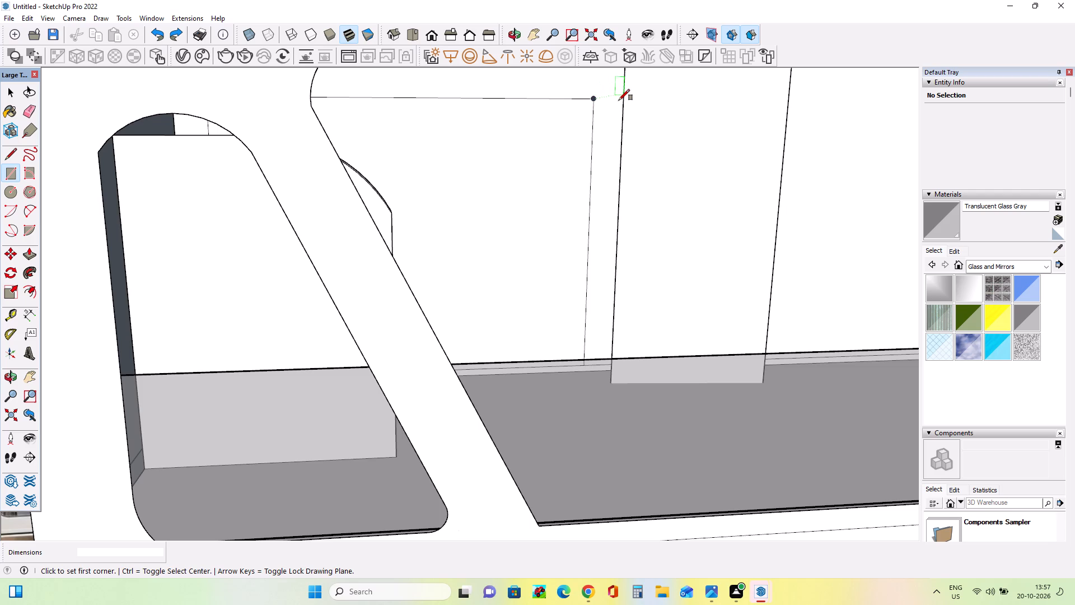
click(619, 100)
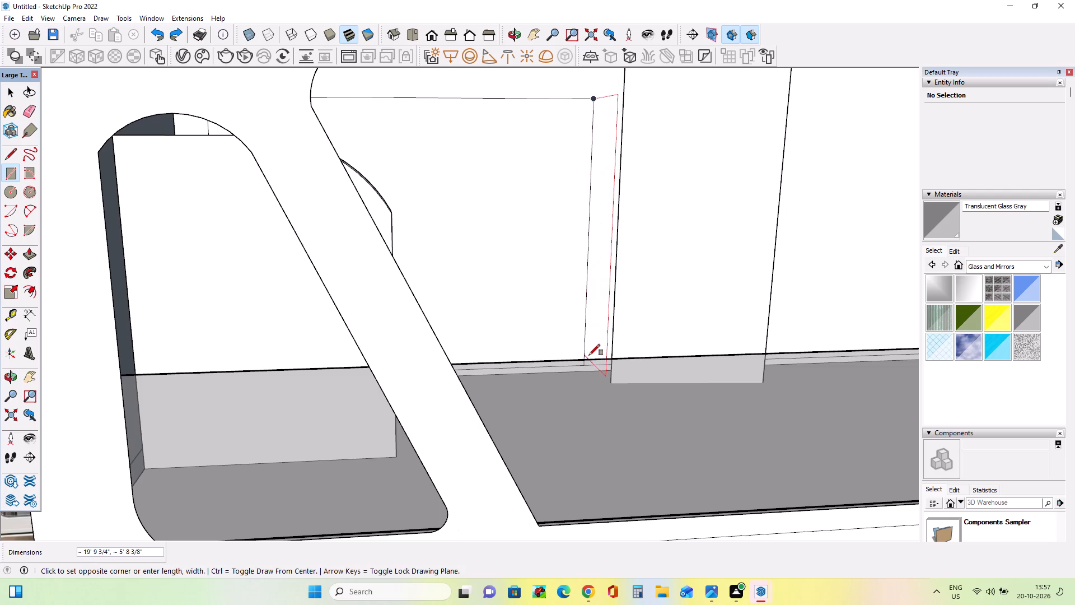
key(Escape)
Draw a rectangle about 26' 7" by 20' 8 5/16" on the second balcony storey's back wall, right of the projecting wall.
middle_drag(572, 356, 522, 342)
scroll(517, 340, down, 3)
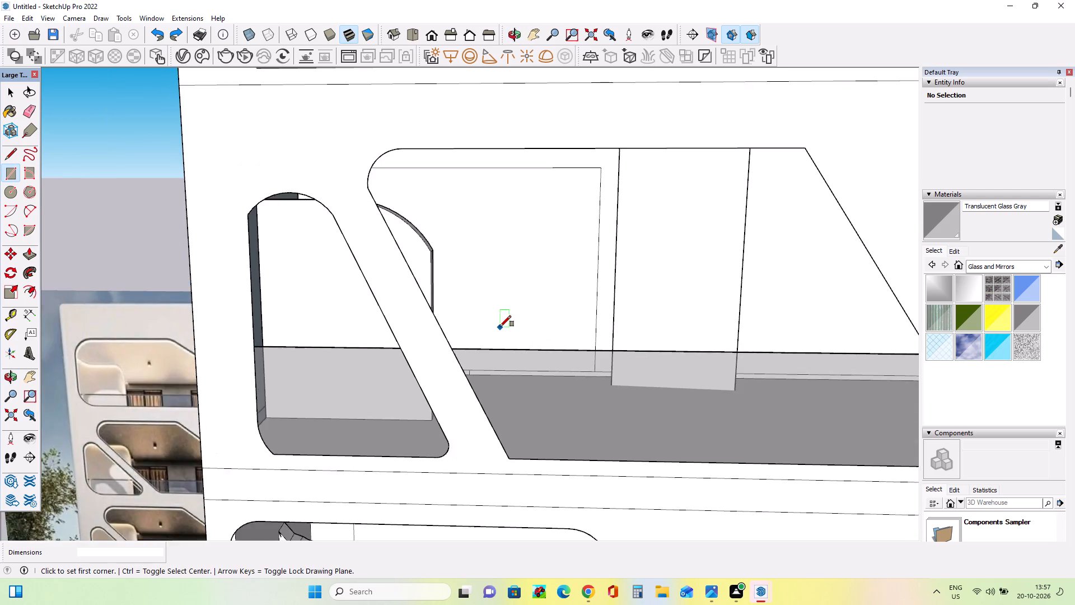
scroll(500, 327, down, 12)
scroll(638, 343, up, 1)
middle_drag(638, 343, 601, 314)
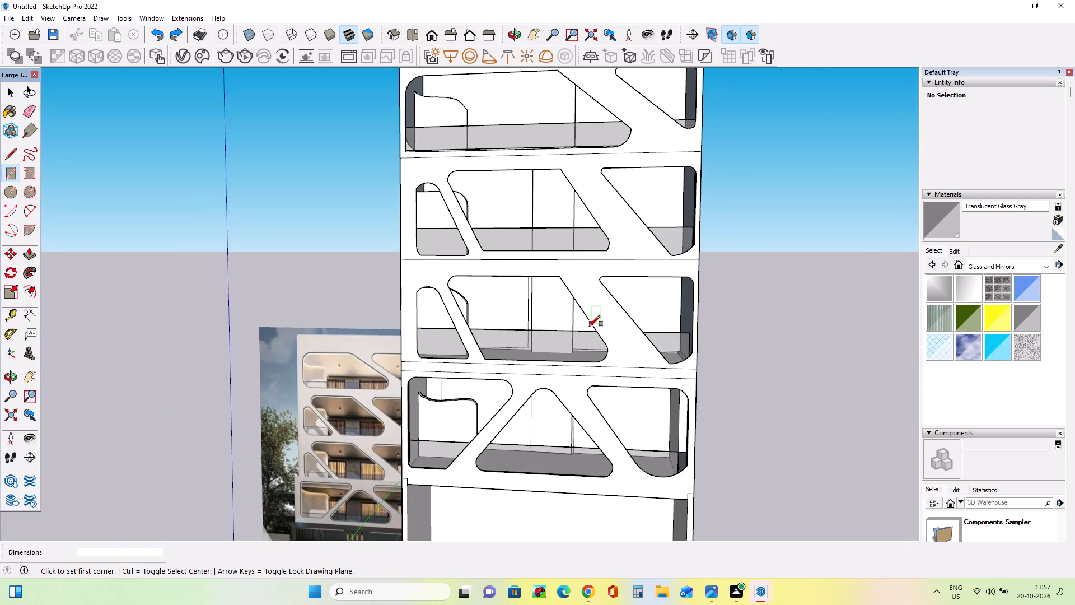
scroll(577, 333, up, 2)
scroll(571, 336, down, 1)
scroll(571, 336, up, 7)
middle_drag(588, 371, 674, 487)
scroll(560, 312, up, 4)
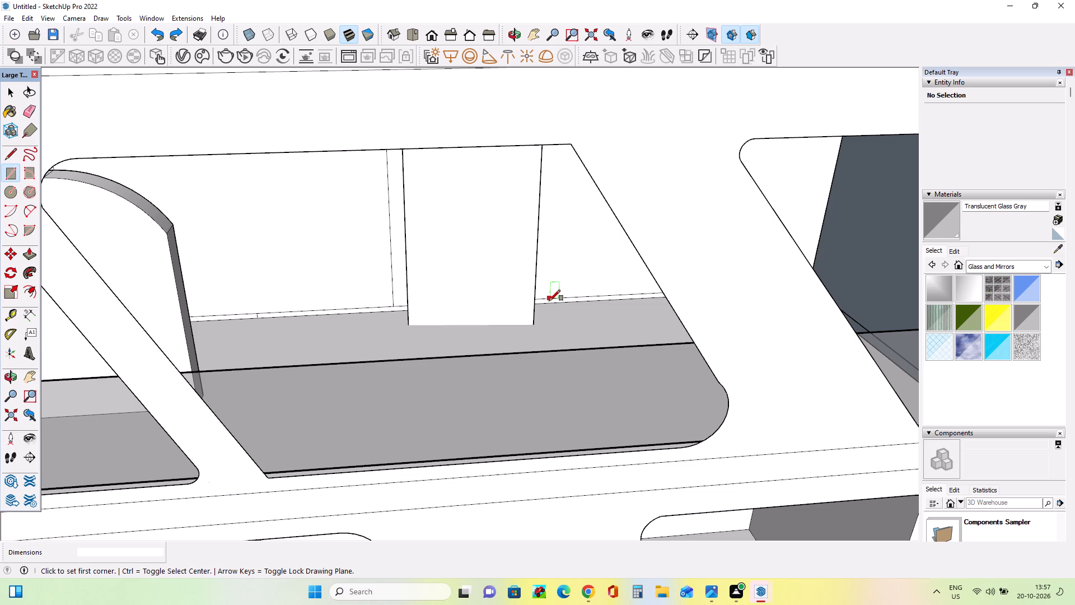
click(542, 298)
middle_drag(780, 212, 672, 157)
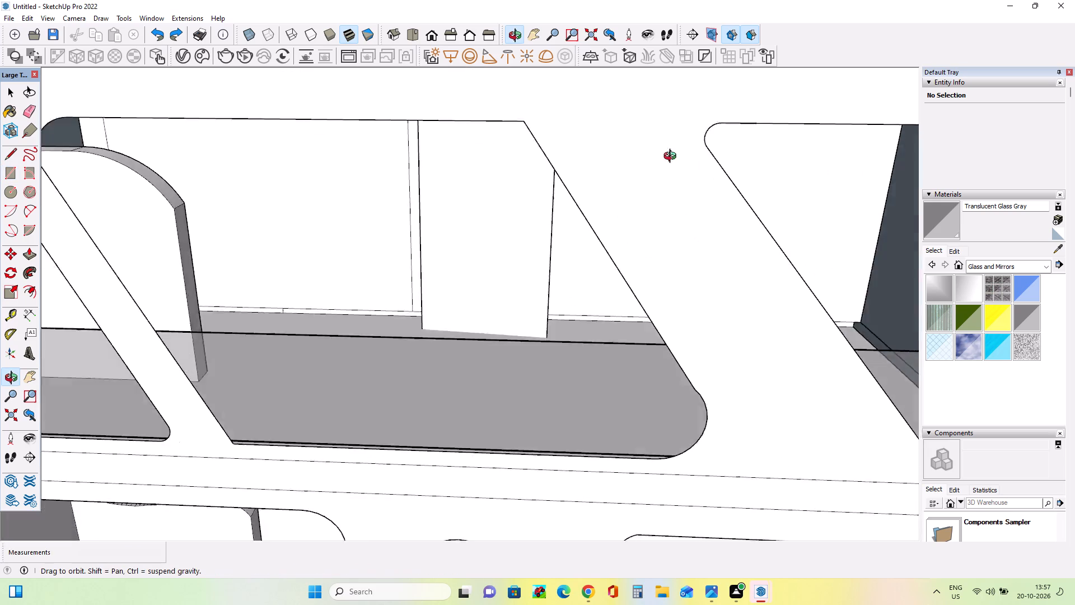
middle_drag(672, 157, 634, 128)
scroll(880, 106, down, 4)
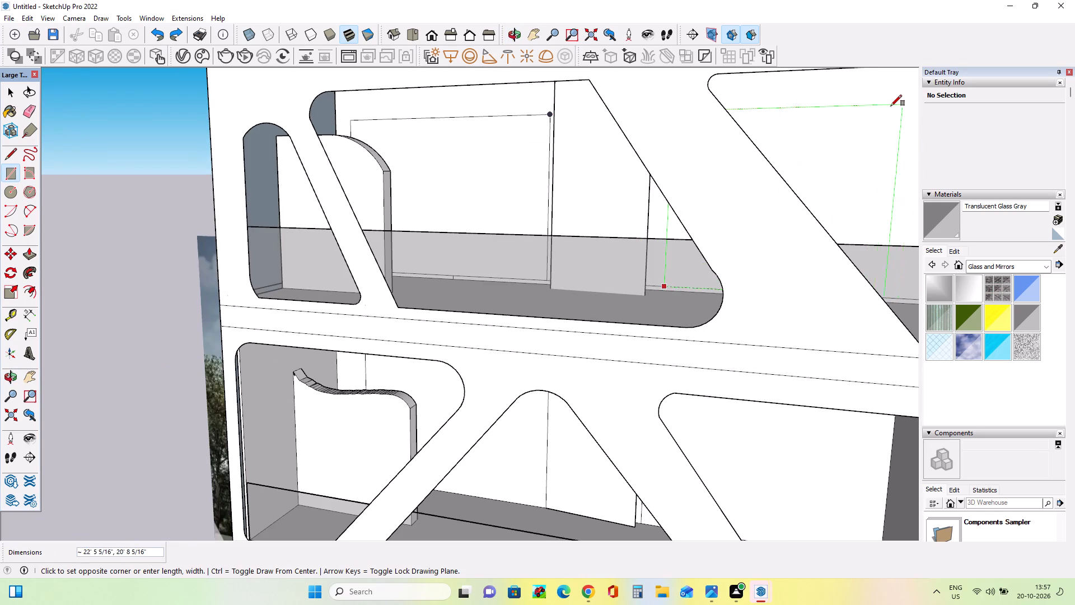
scroll(891, 106, down, 8)
middle_drag(884, 113, 920, 113)
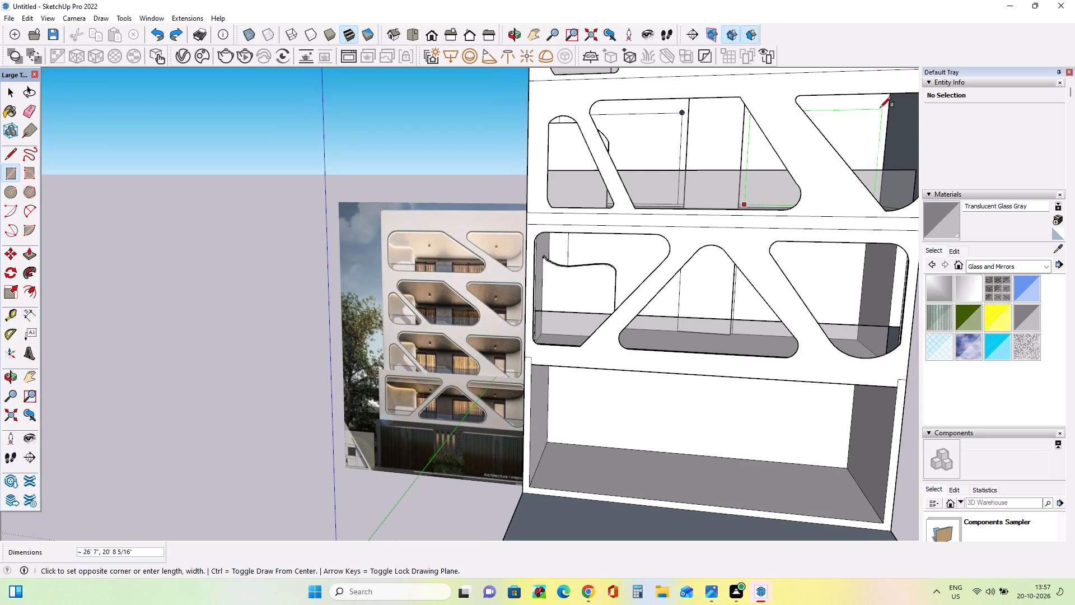
click(878, 108)
Offset the outline of the lowest balcony storey's back wall, left of the projecting wall, inward by about 3 1/2".
middle_drag(859, 171, 859, 189)
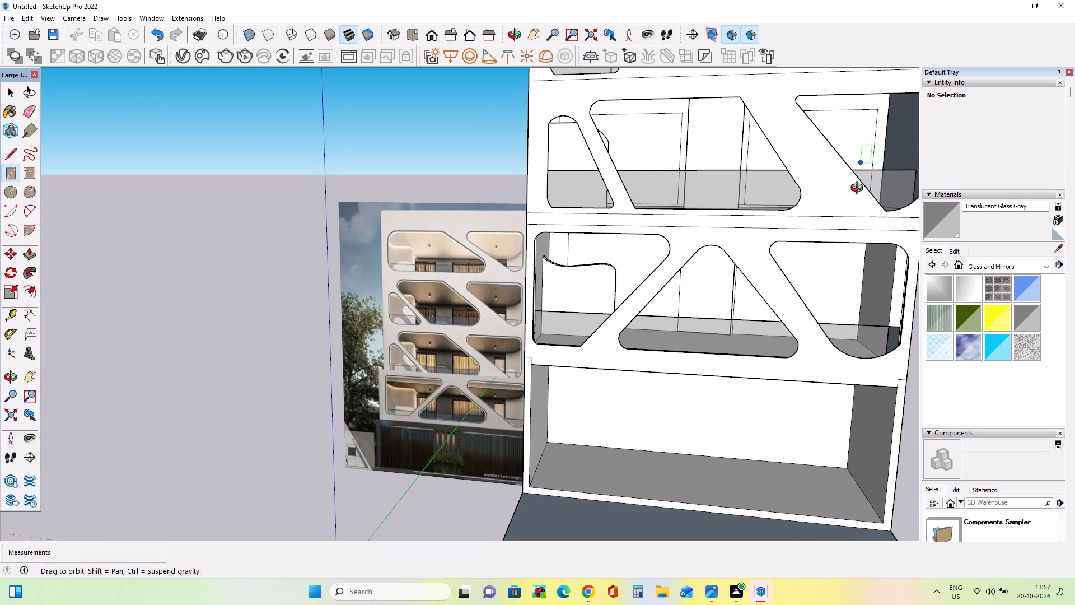
middle_drag(859, 189, 860, 226)
scroll(806, 221, down, 4)
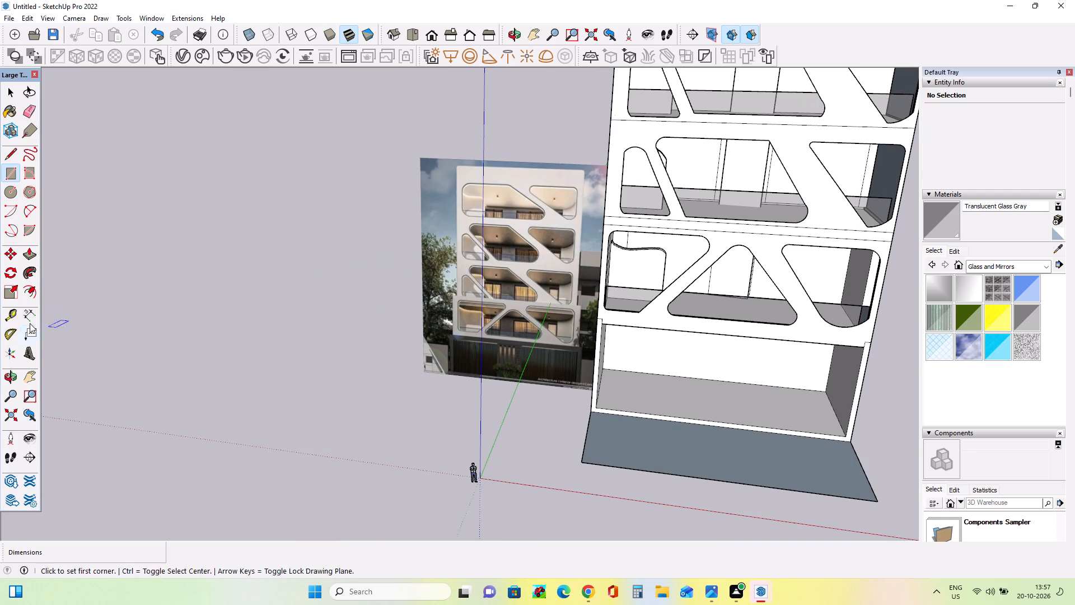
click(25, 290)
scroll(629, 306, up, 4)
scroll(740, 306, up, 1)
middle_drag(728, 301, 683, 287)
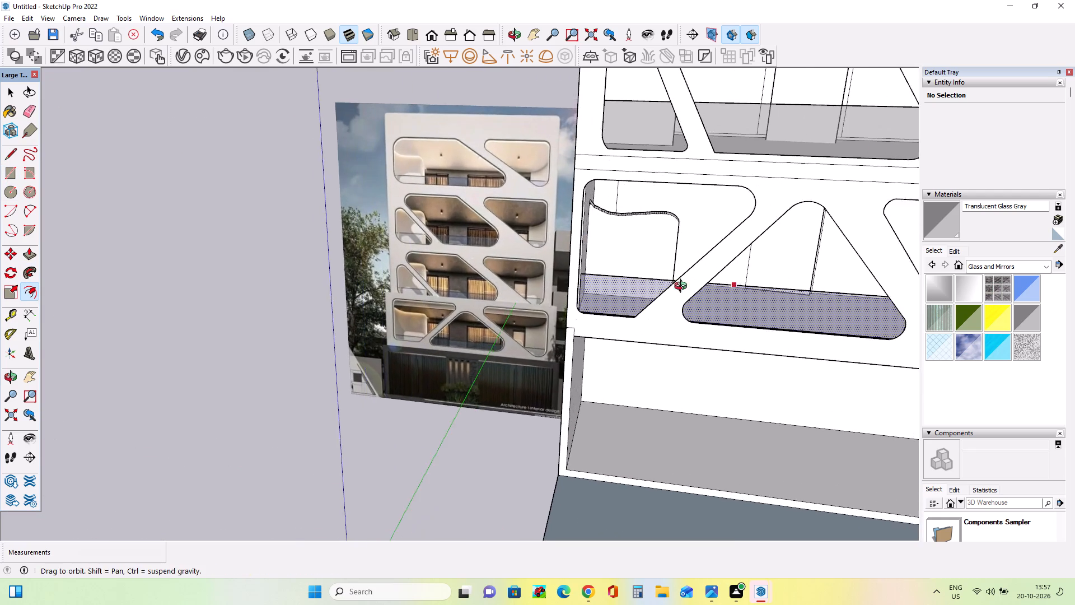
middle_drag(683, 287, 601, 266)
click(766, 280)
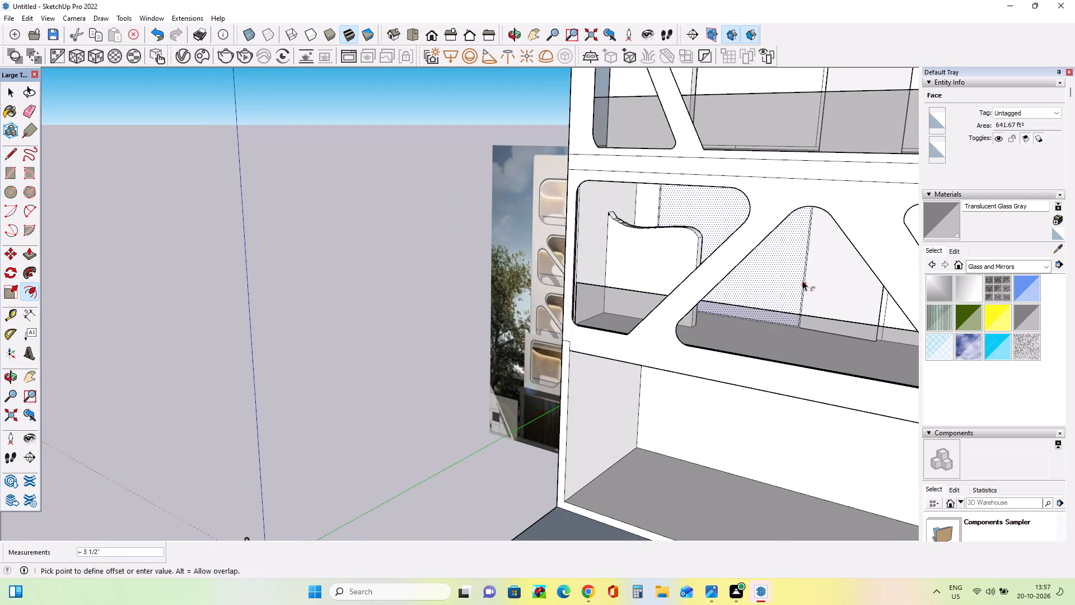
click(802, 281)
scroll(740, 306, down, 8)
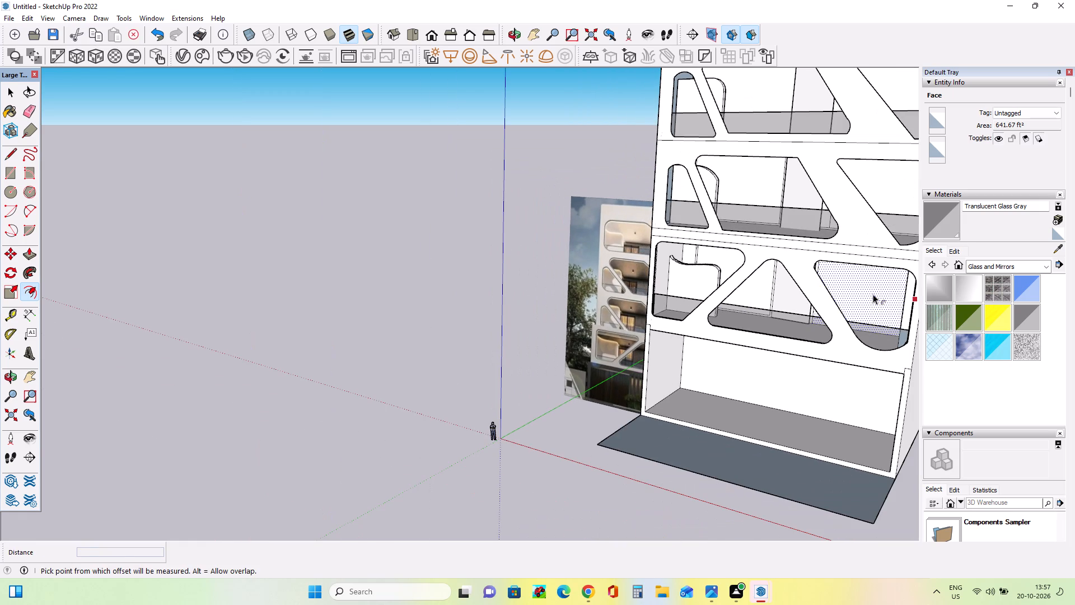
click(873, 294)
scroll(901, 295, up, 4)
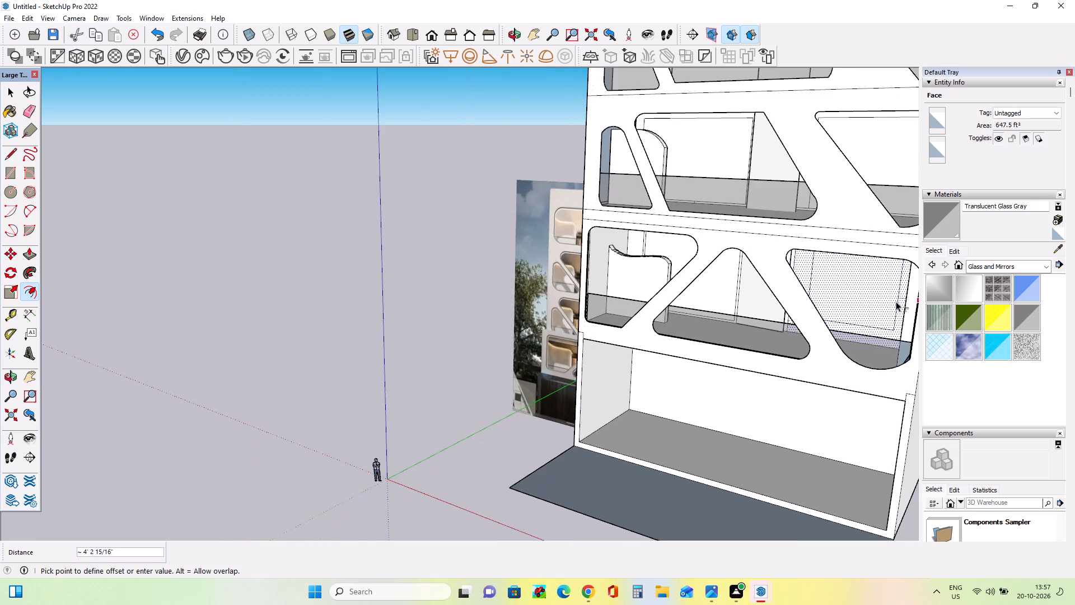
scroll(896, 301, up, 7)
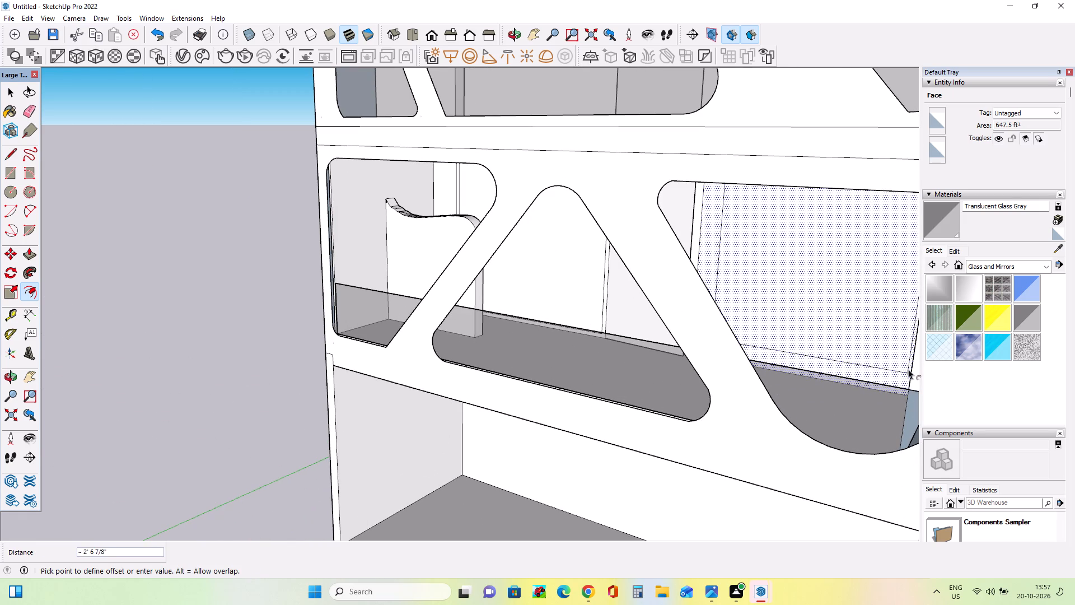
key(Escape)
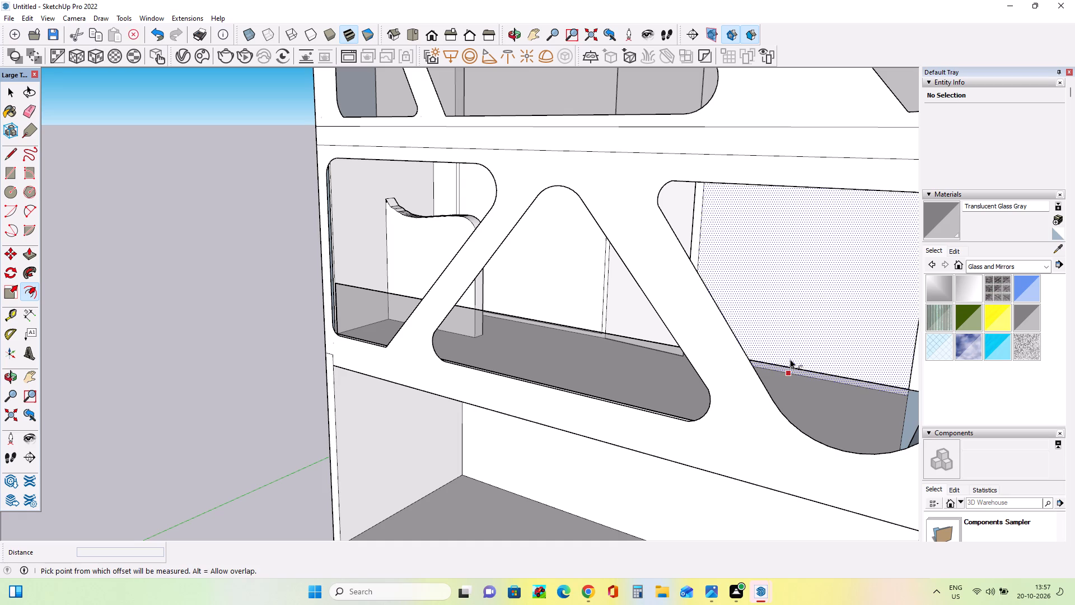
Outline a window by offsetting the lowest balcony storey's back wall, right of the projecting wall, inward twice, the inner offset about 5 9/16".
click(790, 359)
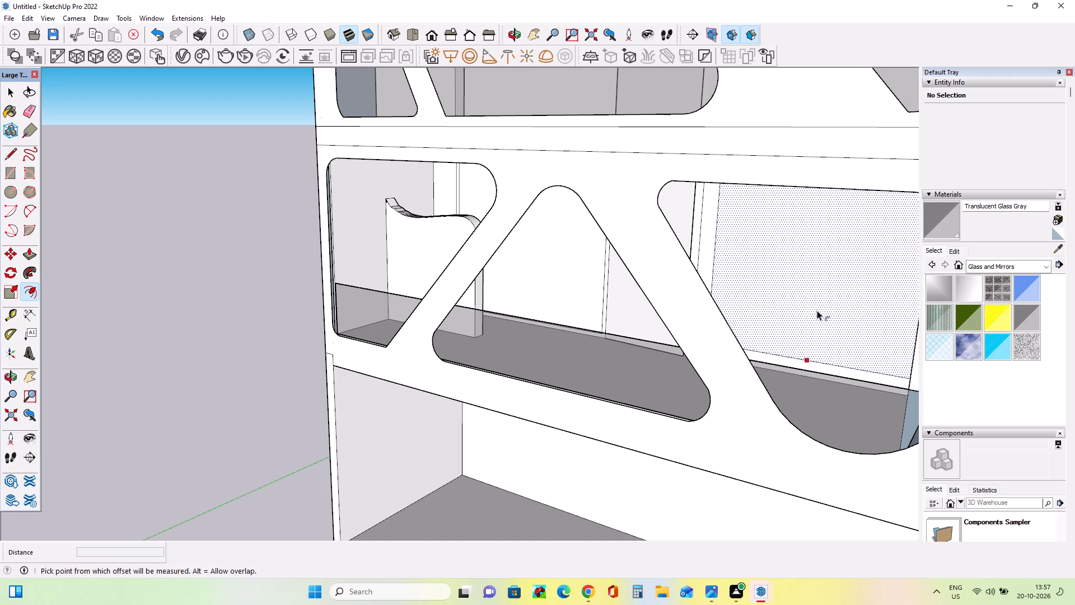
click(813, 291)
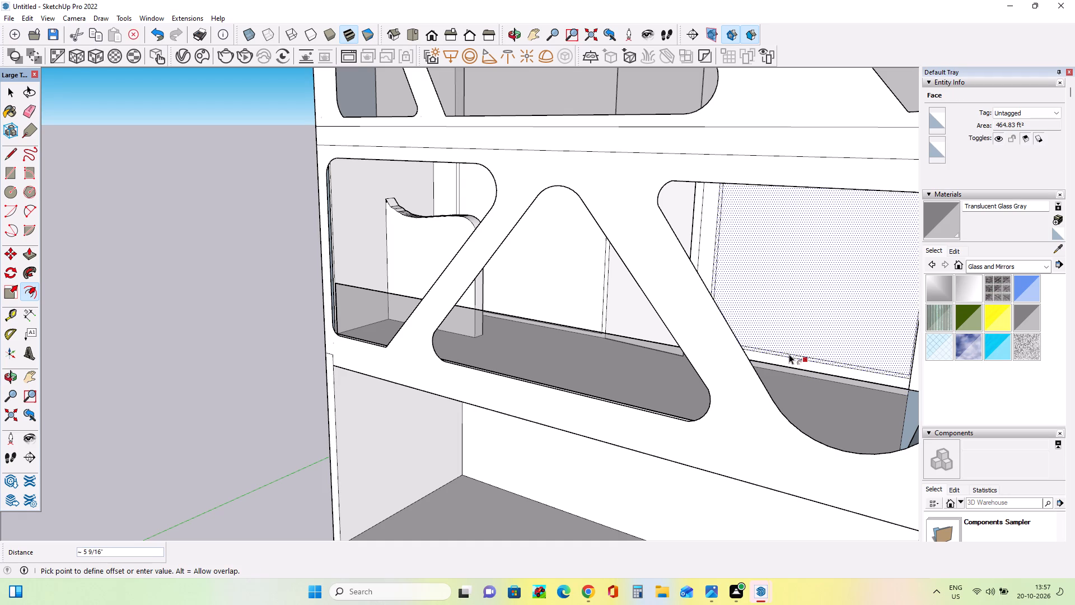
click(789, 354)
Offset the rectangle right of the projecting wall on the second balcony storey inward by about 4 1/4".
scroll(772, 348, down, 7)
middle_drag(820, 345, 913, 325)
scroll(792, 314, up, 2)
scroll(792, 314, down, 1)
scroll(792, 314, up, 1)
scroll(789, 315, down, 9)
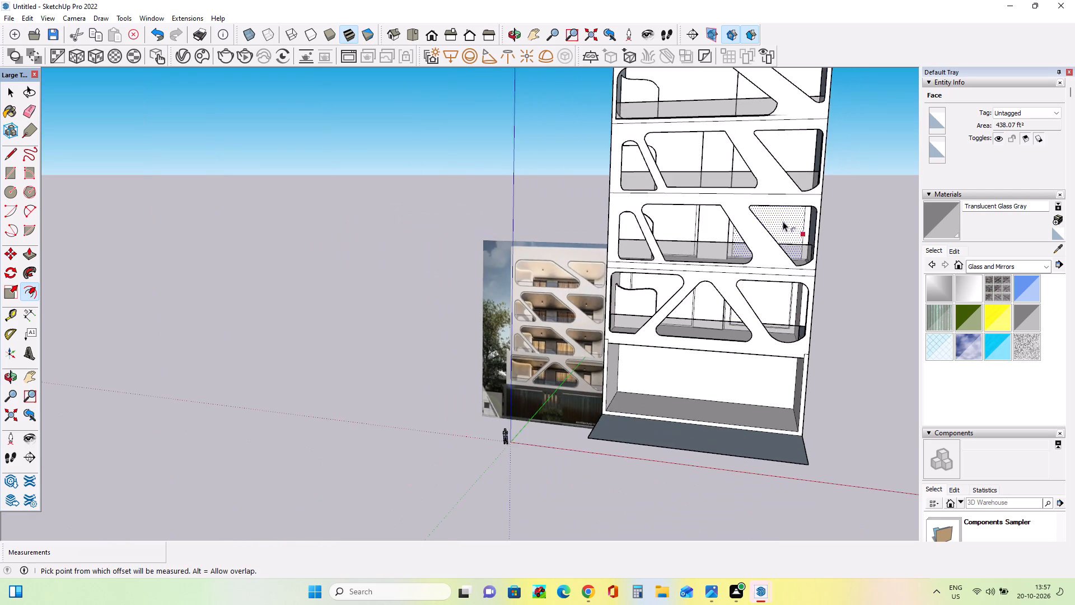
scroll(782, 220, up, 9)
click(779, 230)
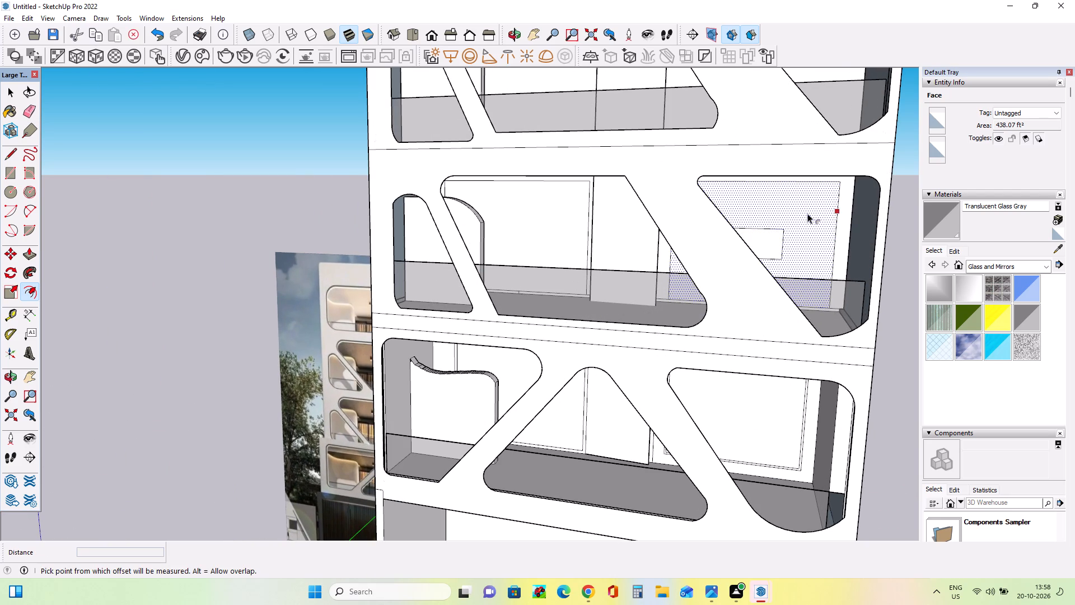
key(ctrl+z)
click(769, 232)
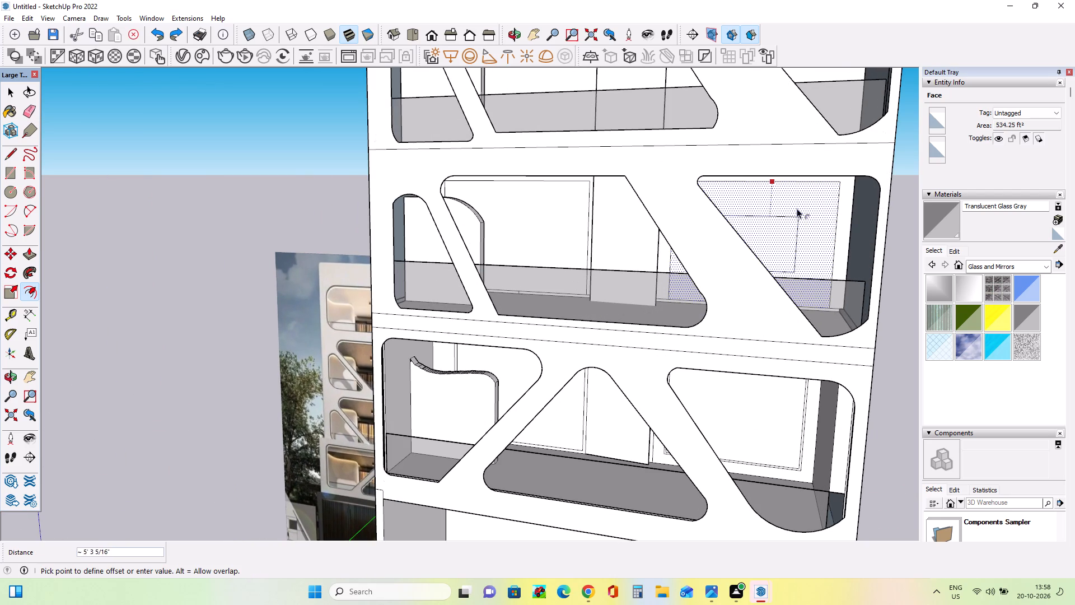
click(794, 184)
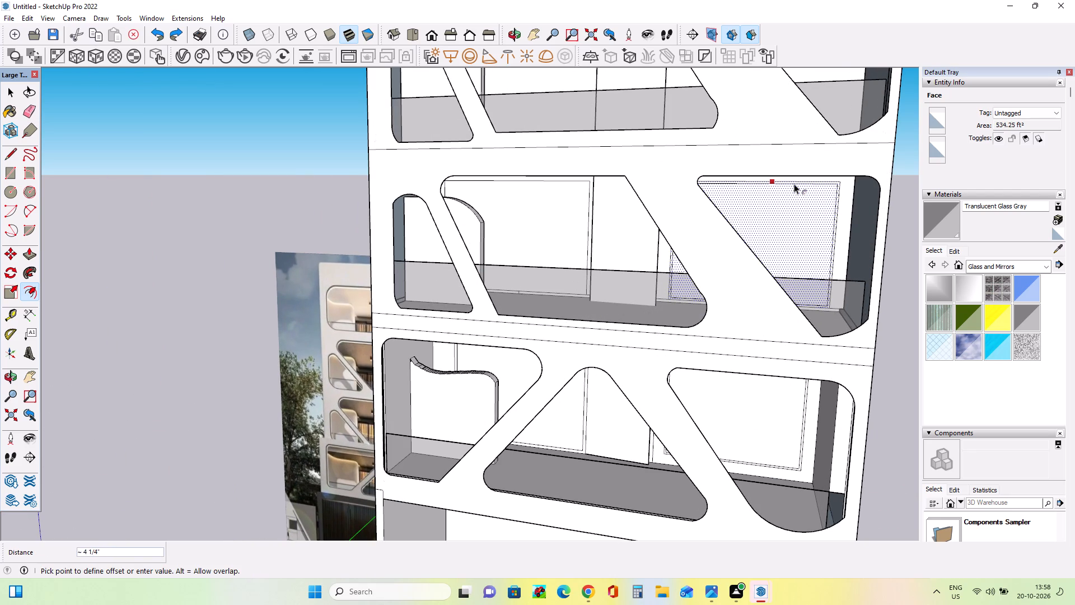
Offset the rectangle left of the projecting wall on the second balcony storey inward by about 4 9/16".
middle_drag(818, 243, 828, 258)
click(518, 229)
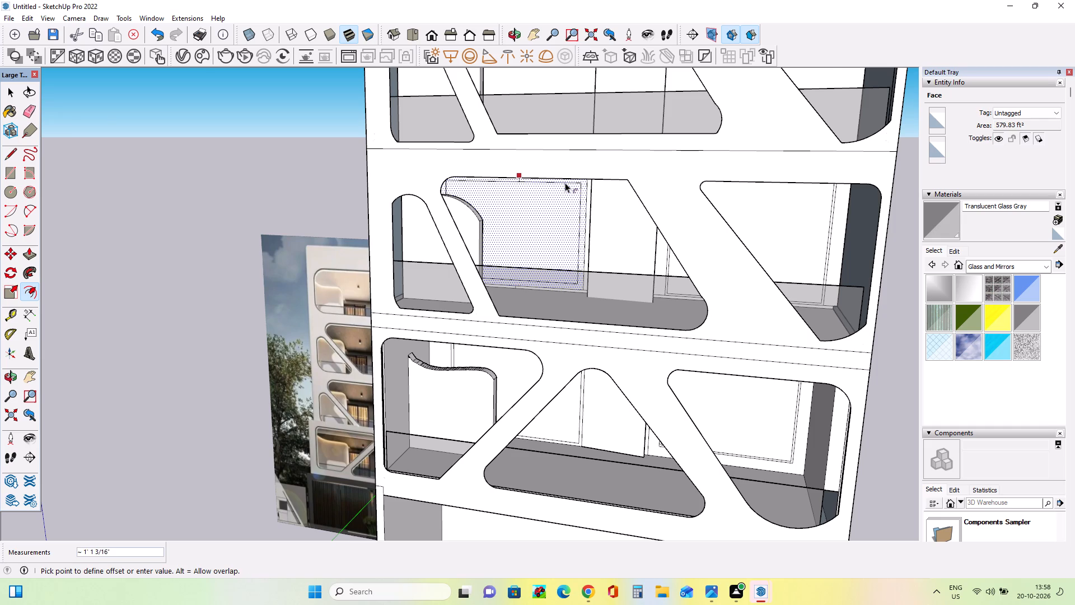
scroll(565, 183, up, 5)
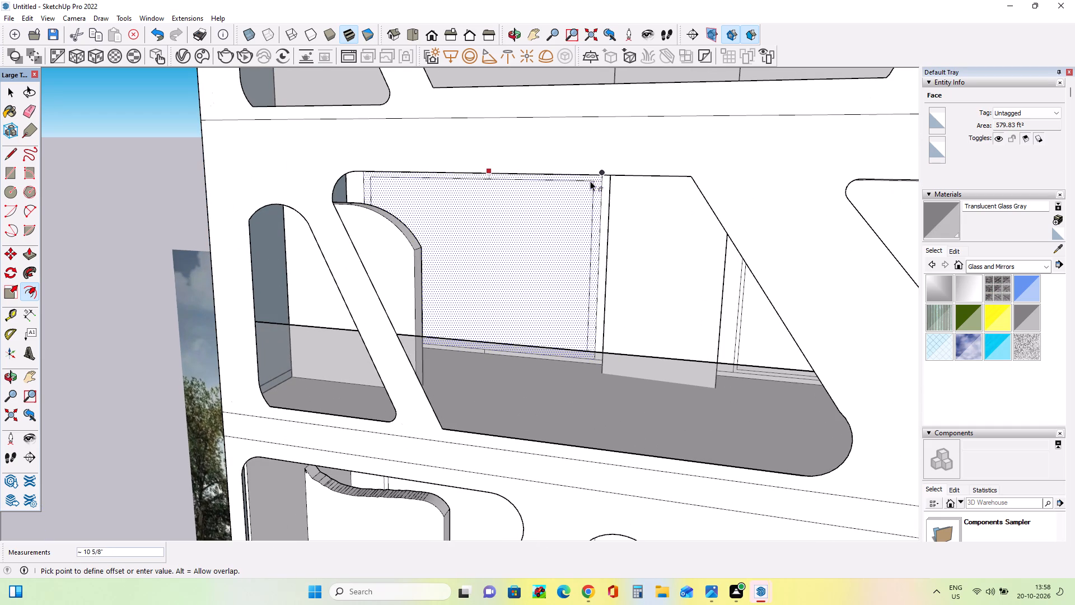
scroll(594, 189, up, 3)
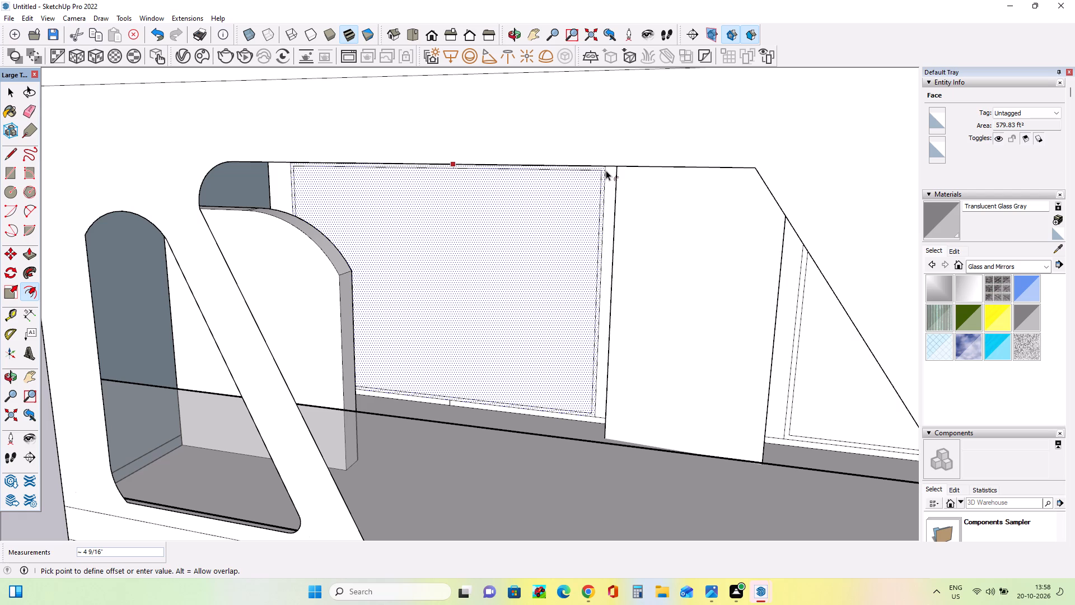
click(606, 170)
Examine the balcony windows and back walls in the reference image and compare them with the modelled lower storeys.
scroll(573, 232, down, 13)
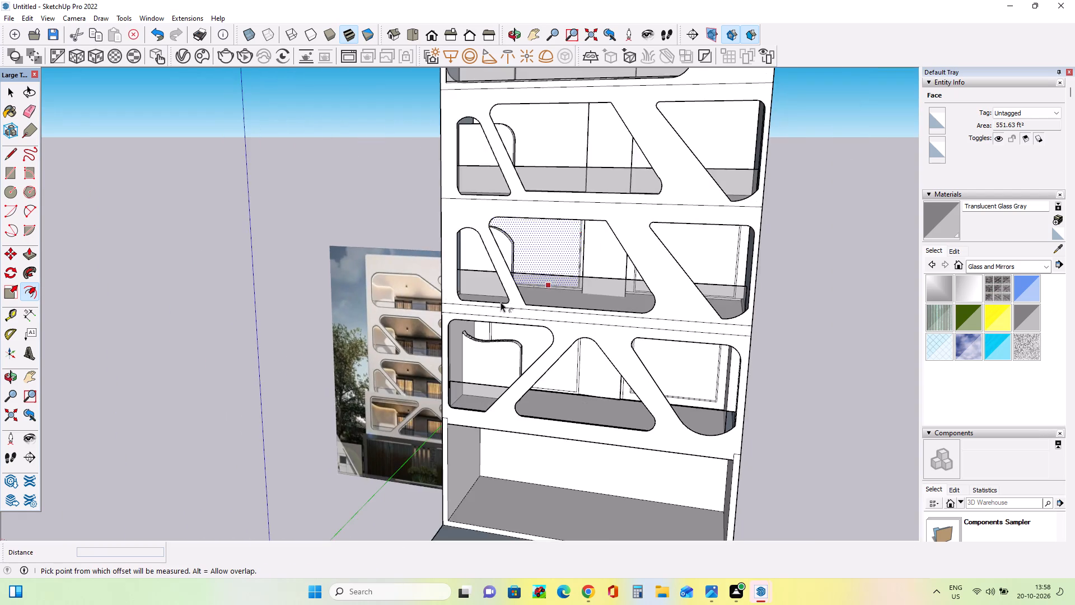
scroll(351, 422, up, 1)
middle_drag(399, 374, 472, 405)
scroll(379, 367, up, 6)
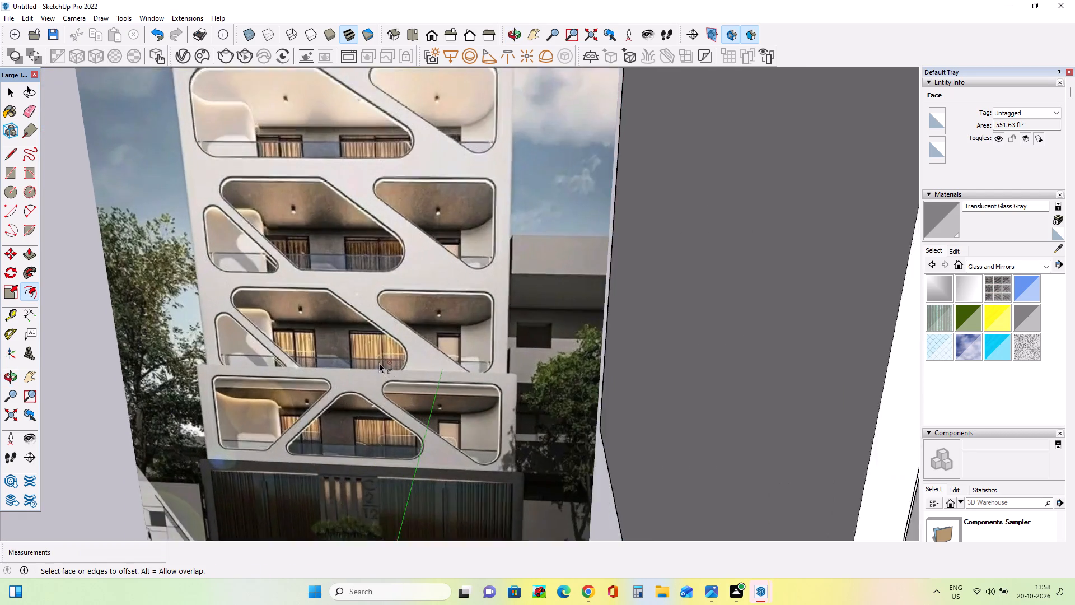
scroll(379, 363, up, 5)
middle_drag(380, 363, 540, 362)
scroll(588, 362, up, 1)
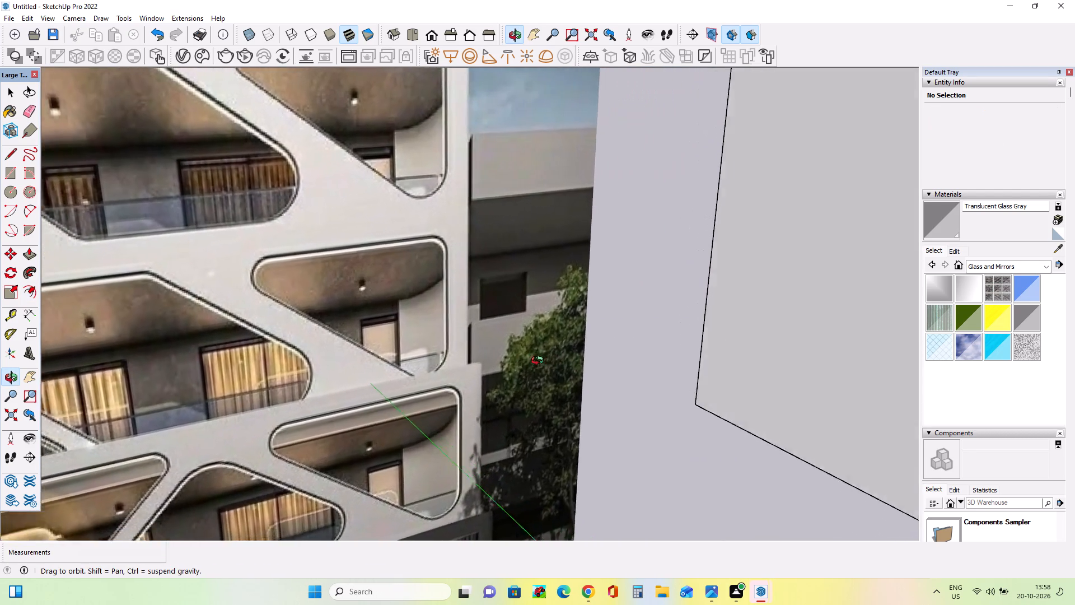
middle_drag(540, 362, 329, 367)
scroll(320, 360, down, 20)
scroll(320, 360, down, 1)
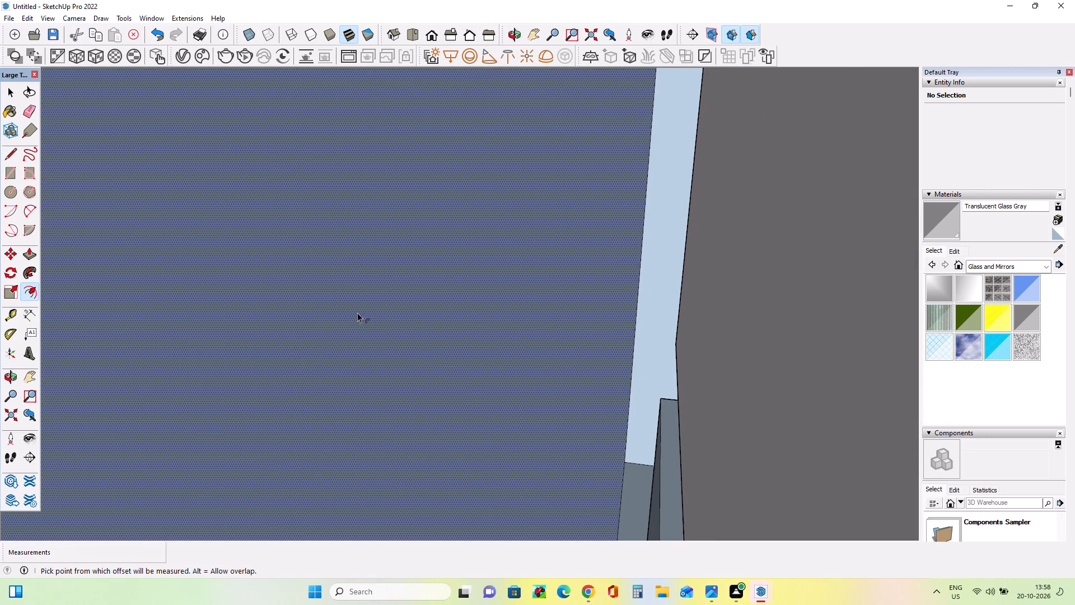
scroll(357, 313, down, 20)
scroll(357, 313, down, 8)
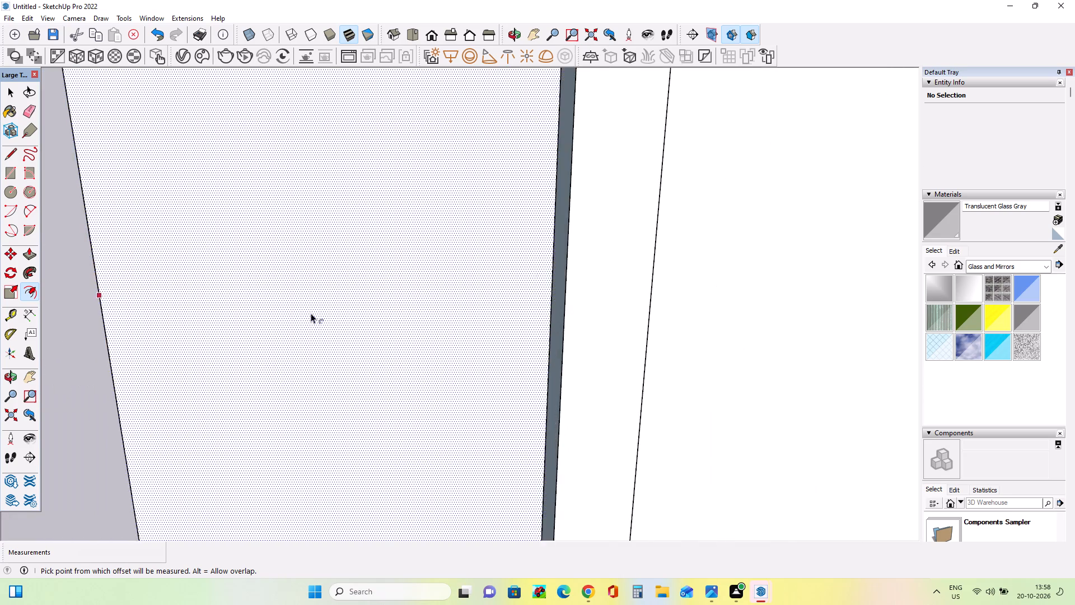
scroll(311, 313, down, 12)
scroll(277, 290, down, 14)
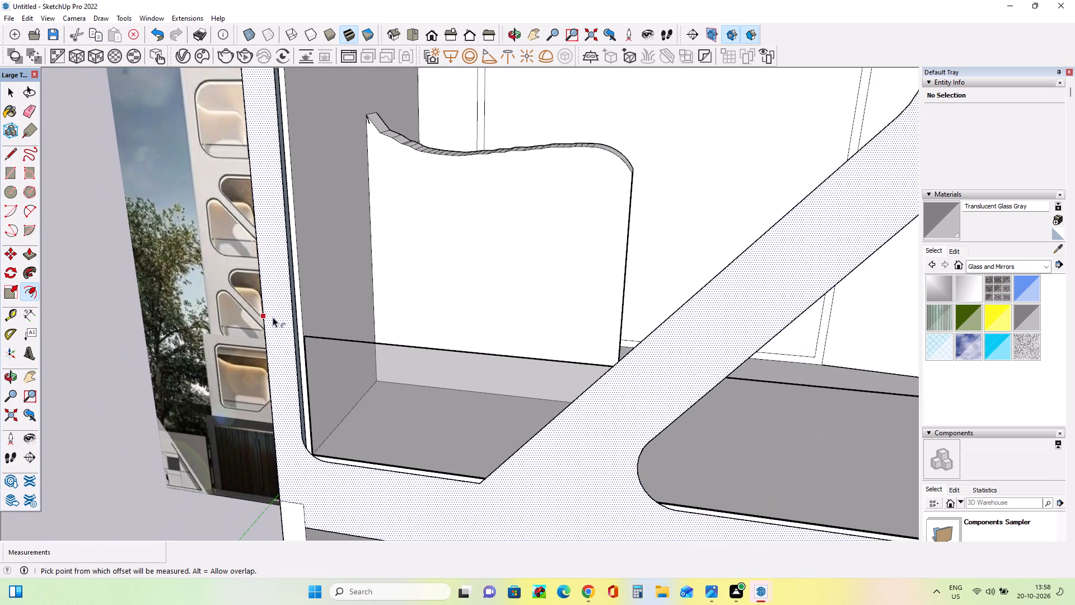
scroll(273, 317, down, 13)
middle_drag(503, 349, 601, 387)
scroll(601, 387, down, 4)
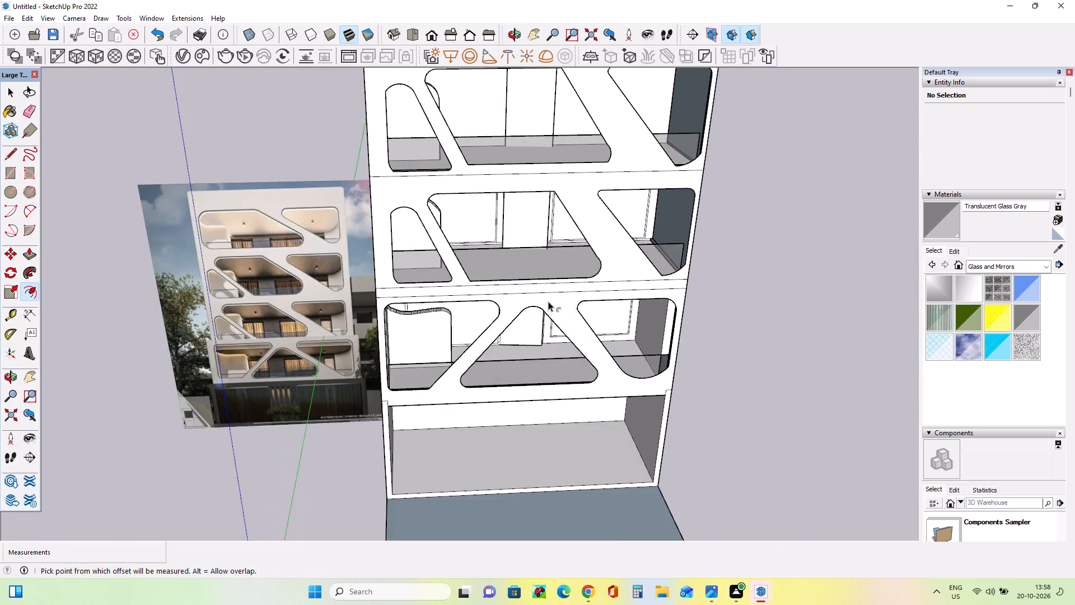
Draw a rectangle about 28' 3 3/4" by 23' 9 7/8" on the third balcony storey's back wall, left of the projecting wall.
scroll(548, 301, down, 6)
middle_drag(529, 177, 493, 36)
scroll(550, 219, up, 3)
scroll(538, 206, down, 1)
scroll(533, 201, up, 8)
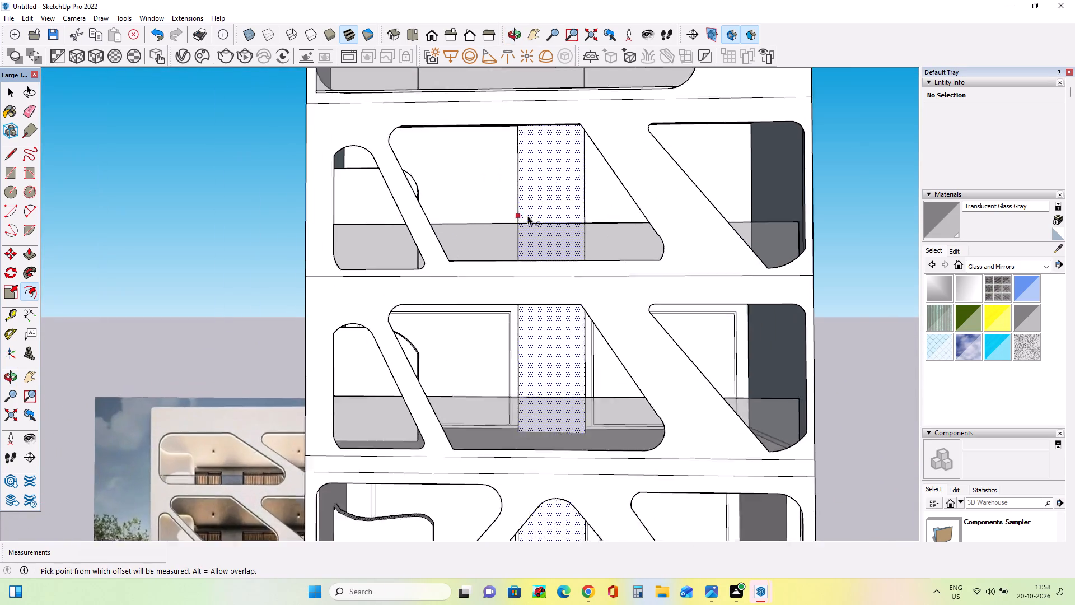
middle_drag(522, 252, 526, 311)
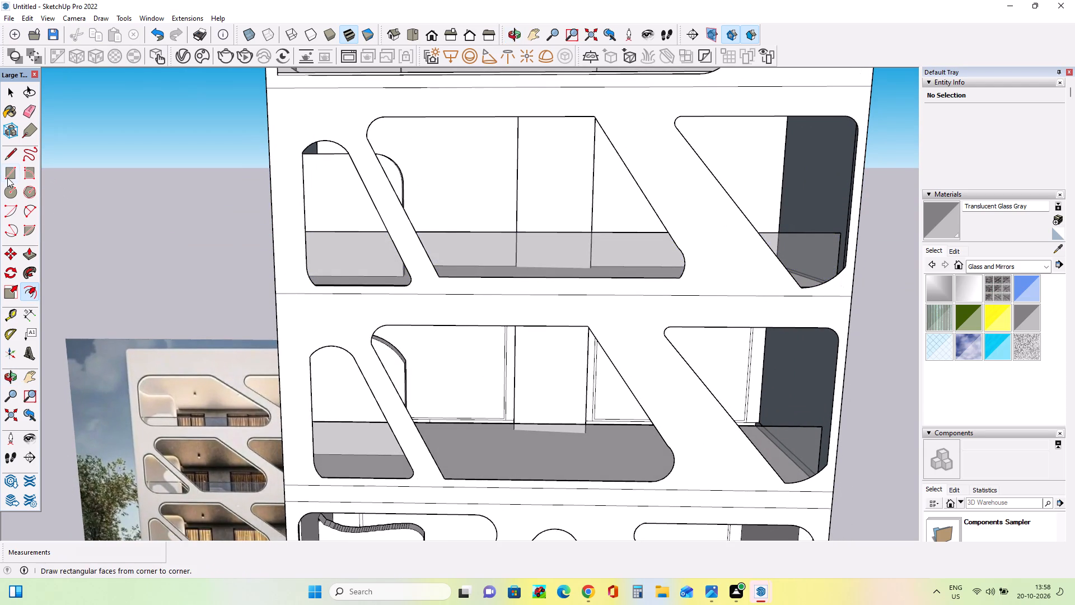
click(13, 175)
middle_drag(444, 288, 347, 378)
scroll(535, 252, up, 4)
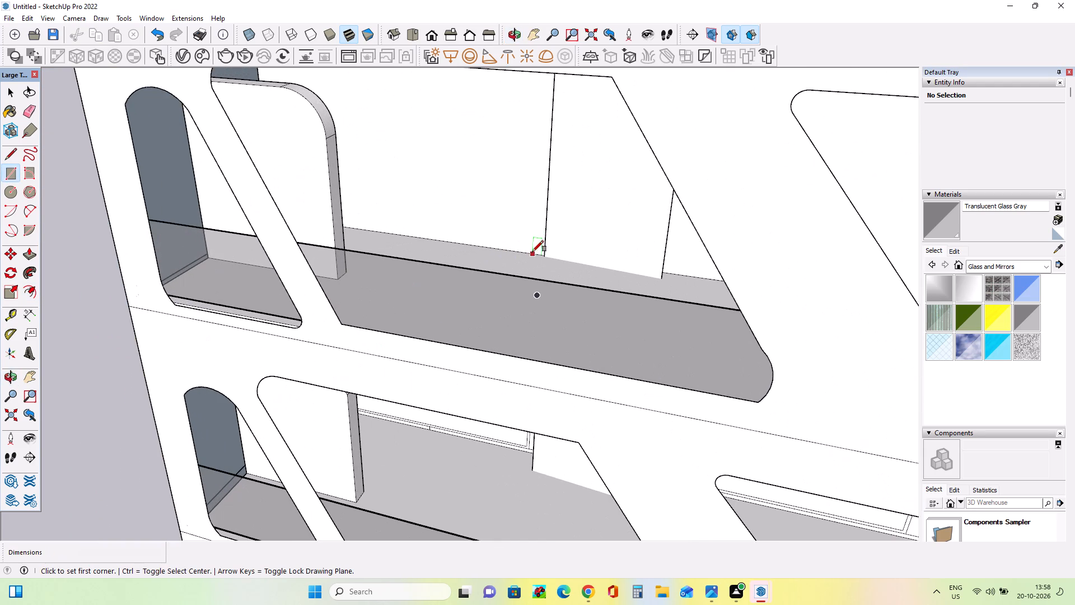
click(532, 254)
scroll(502, 204, down, 8)
middle_drag(499, 202, 493, 183)
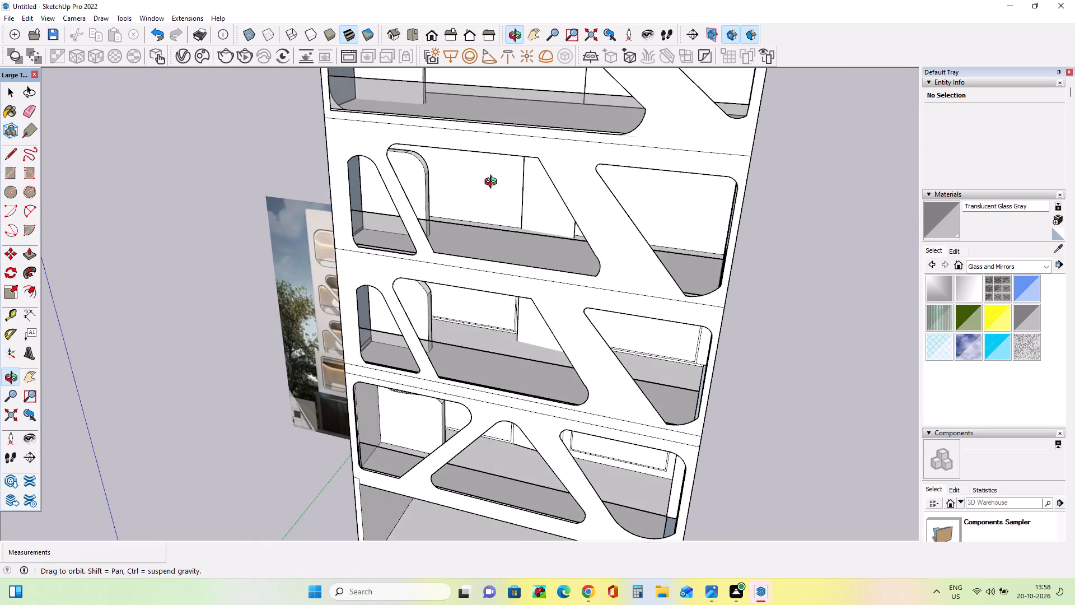
middle_drag(493, 183, 489, 76)
scroll(440, 141, up, 1)
scroll(437, 141, down, 1)
scroll(436, 141, up, 8)
middle_drag(367, 159, 333, 157)
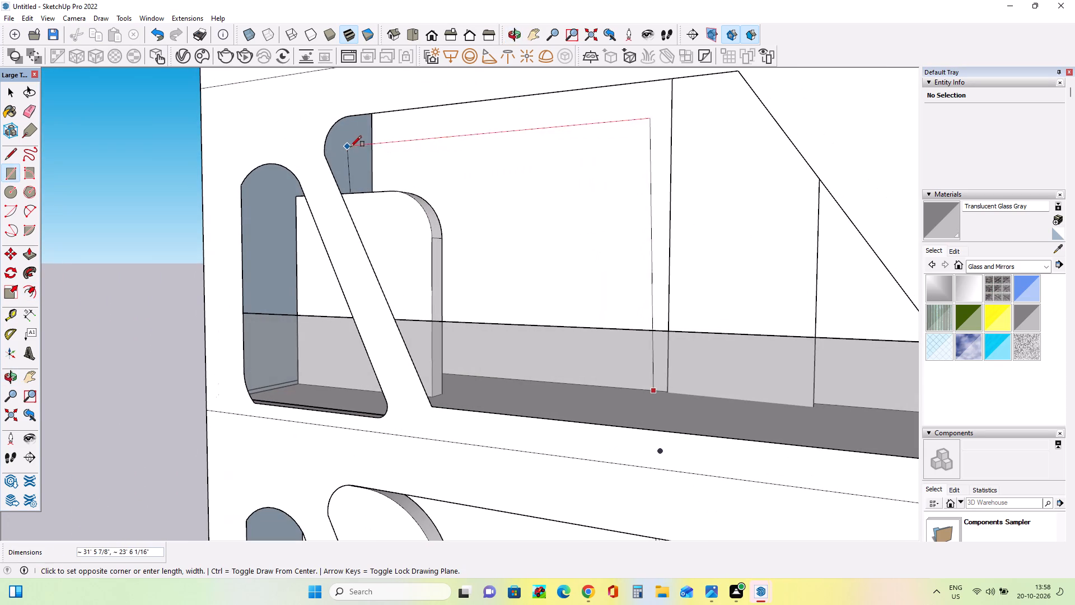
click(386, 143)
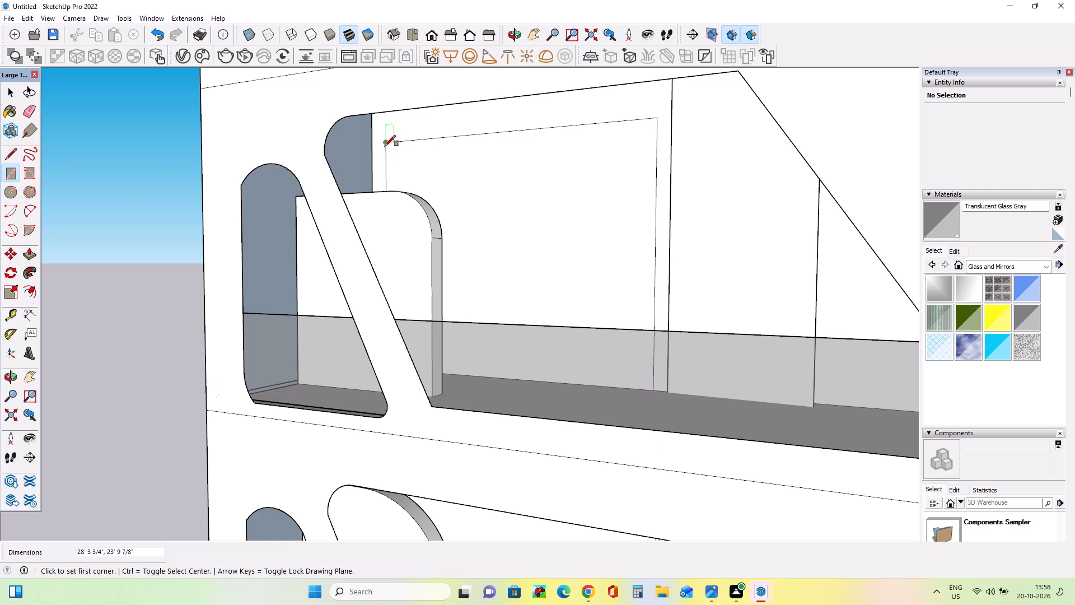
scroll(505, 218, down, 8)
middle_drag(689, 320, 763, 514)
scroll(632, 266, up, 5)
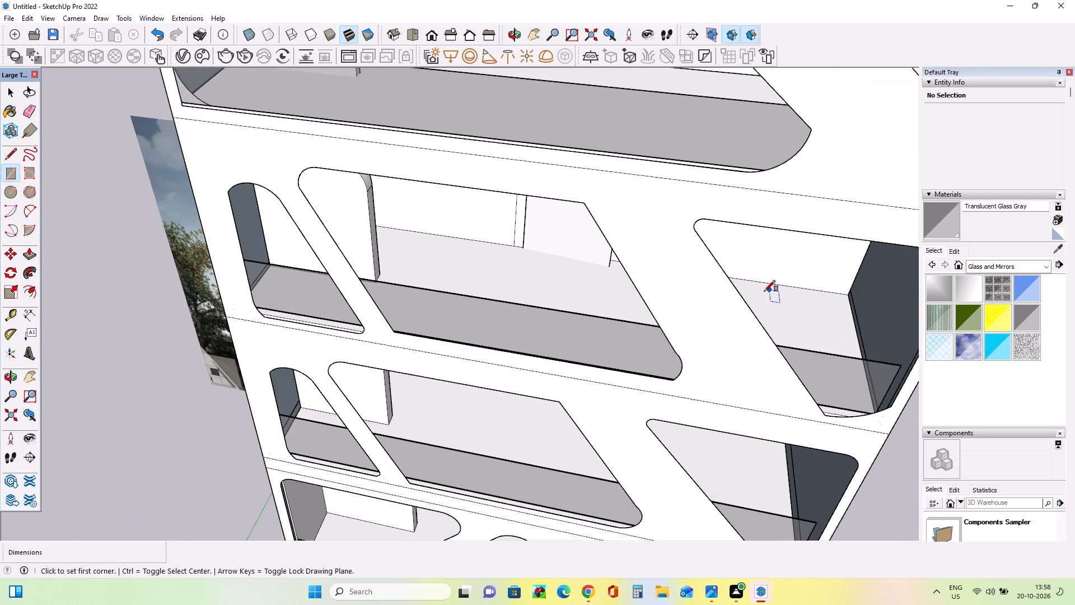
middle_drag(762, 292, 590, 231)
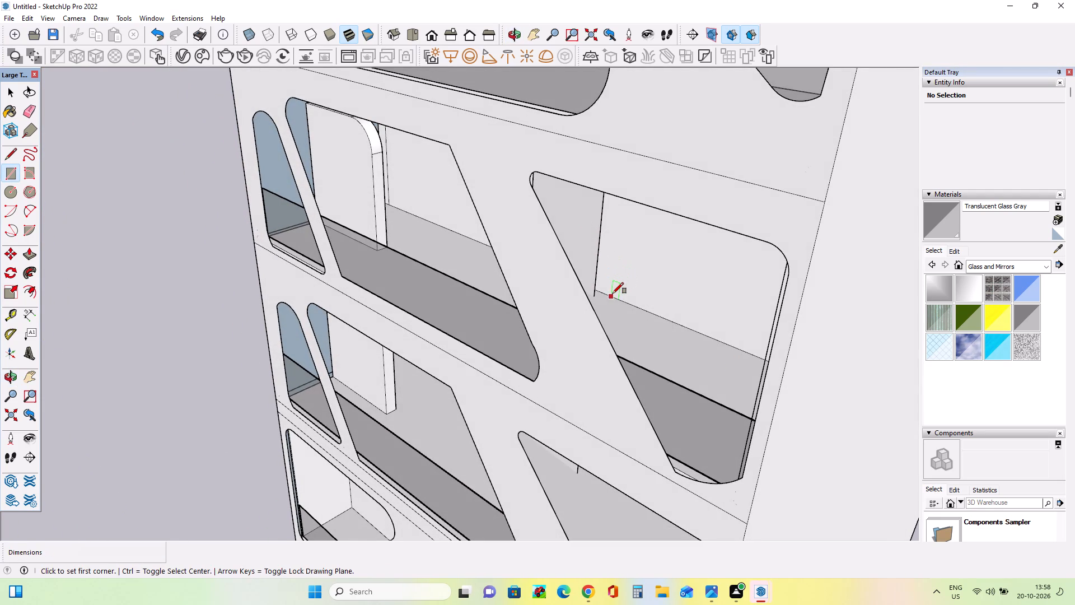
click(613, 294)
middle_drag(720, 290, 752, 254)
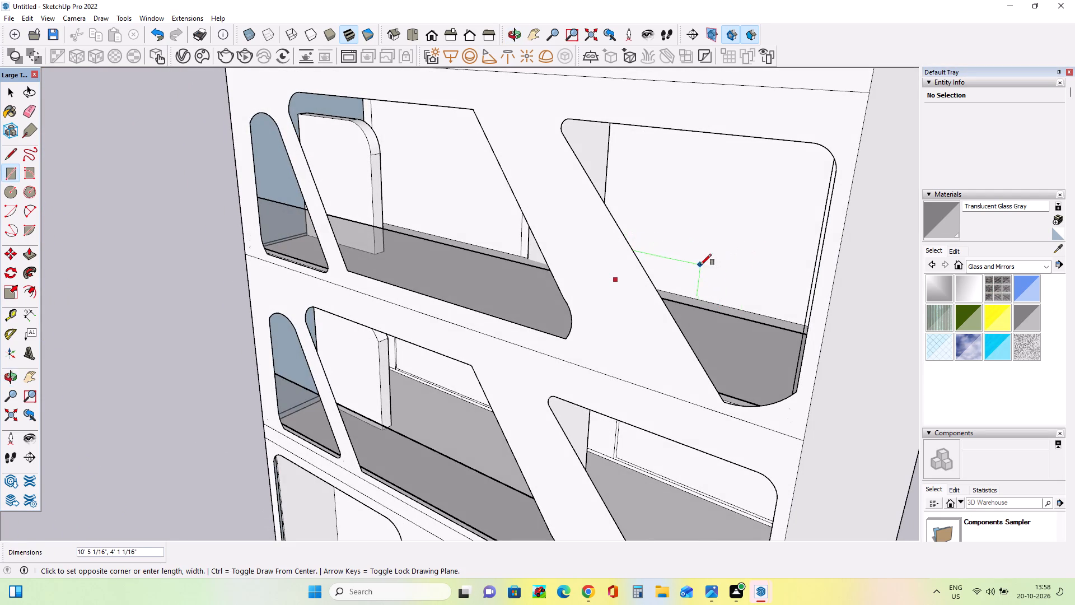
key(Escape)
Draw a rectangle about 27' 10 1/2" by 23' 1/2" on the third balcony storey's back wall, right of the projecting wall.
middle_drag(687, 270, 593, 300)
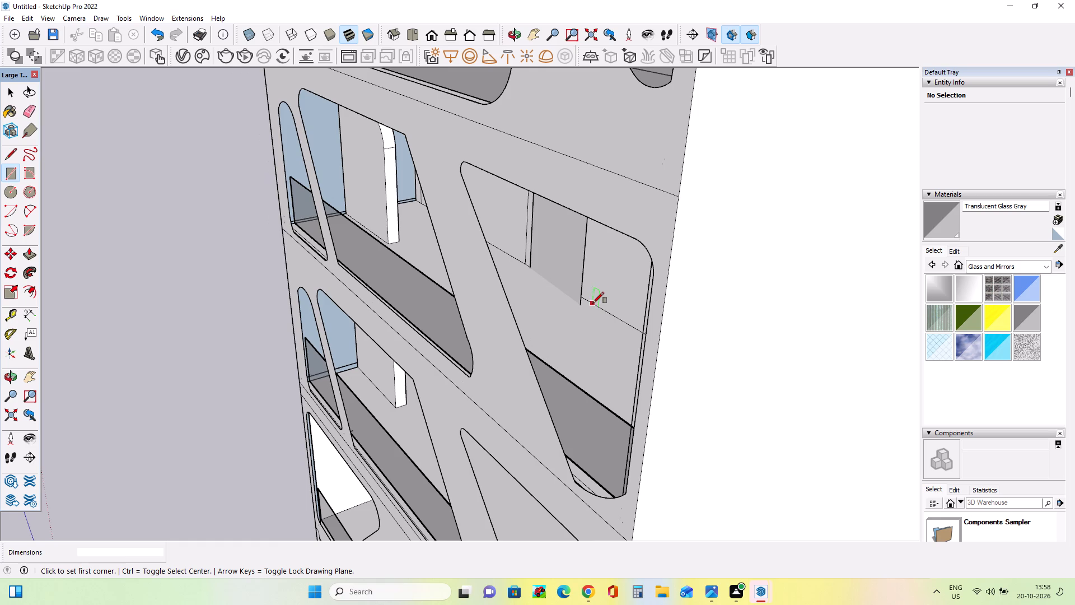
click(593, 303)
middle_drag(588, 338, 745, 212)
scroll(742, 207, down, 11)
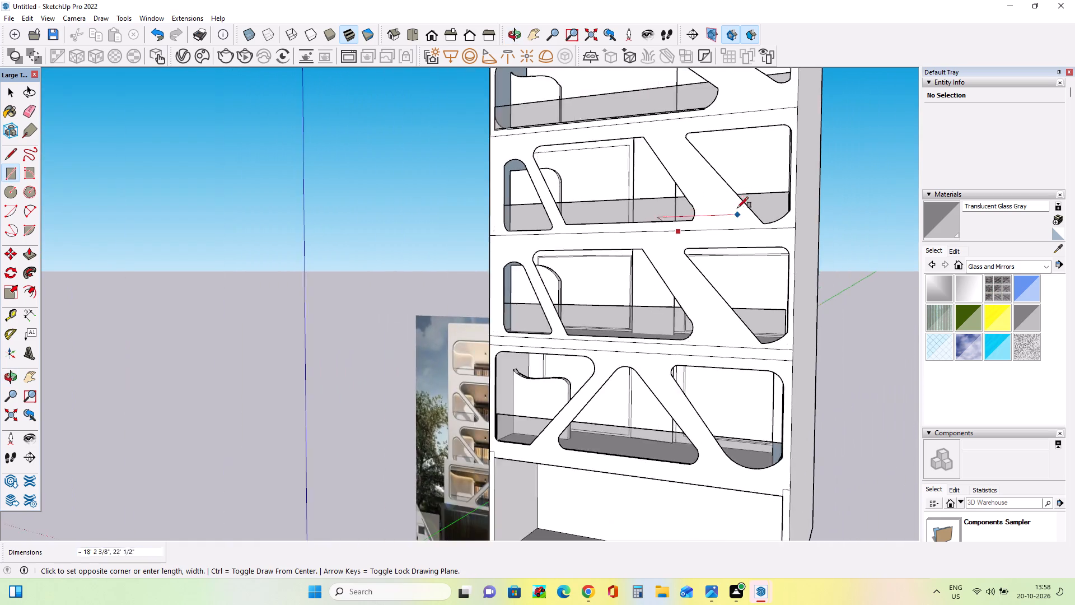
scroll(737, 208, down, 4)
middle_click(745, 173)
scroll(748, 174, up, 1)
middle_drag(754, 178, 836, 216)
scroll(743, 183, up, 11)
middle_drag(716, 173, 754, 90)
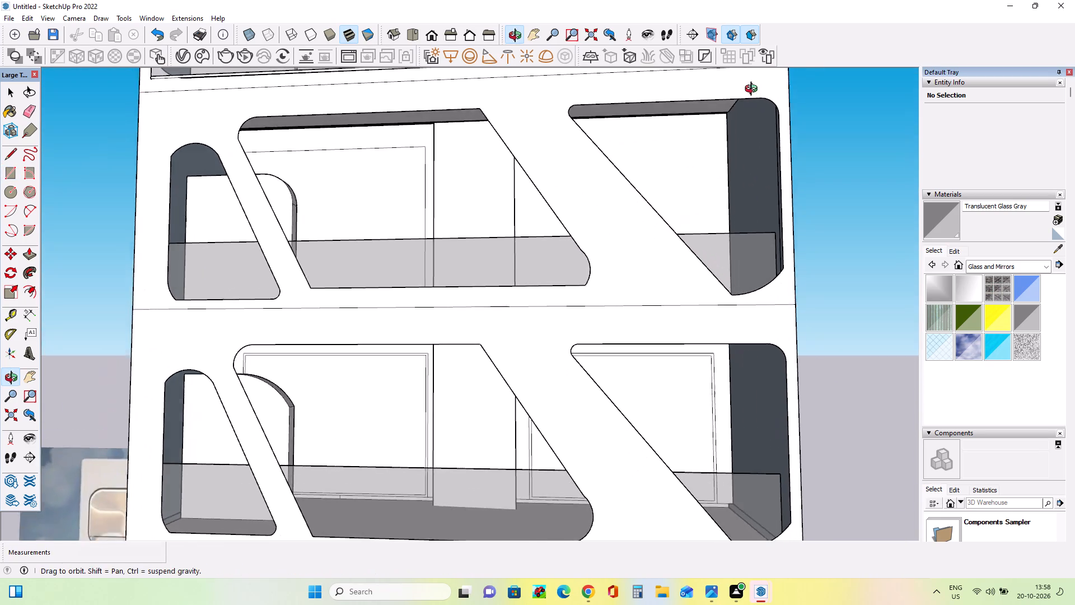
middle_drag(754, 90, 752, 96)
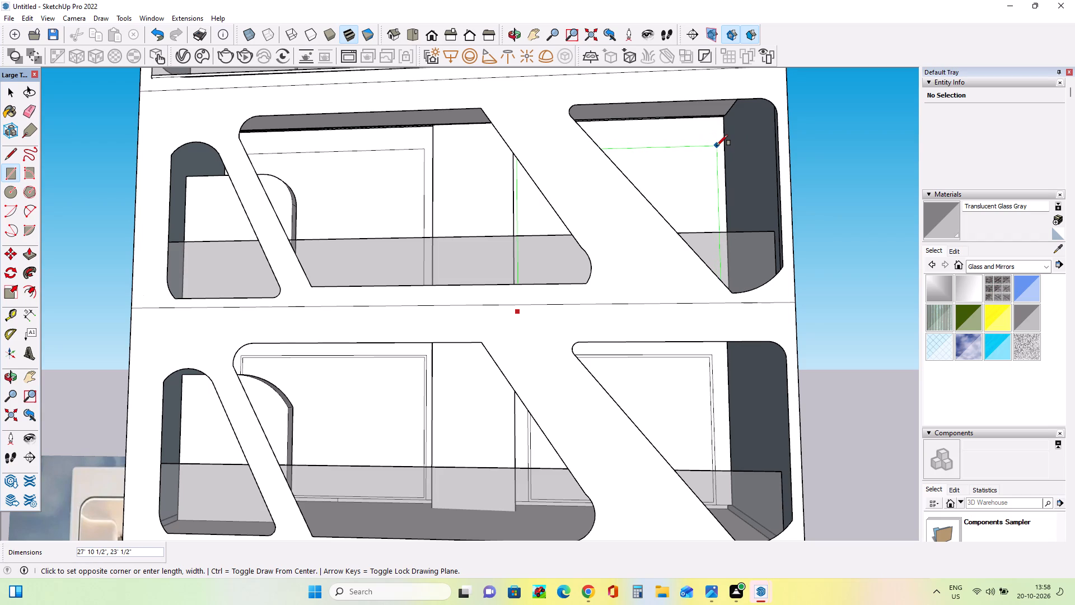
click(717, 146)
Offset the rectangle right of the projecting wall on the third balcony storey inward by about 6 5/16".
middle_drag(720, 211, 786, 258)
scroll(745, 252, down, 4)
middle_drag(670, 259, 681, 245)
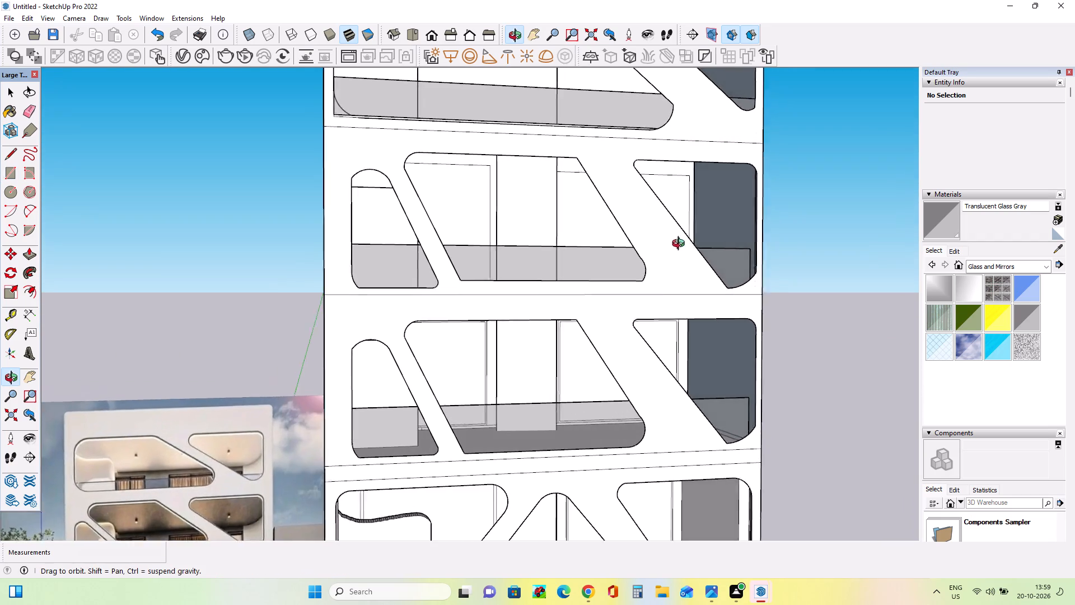
middle_drag(681, 245, 586, 276)
scroll(613, 249, down, 4)
middle_drag(618, 258, 633, 288)
middle_drag(666, 267, 633, 304)
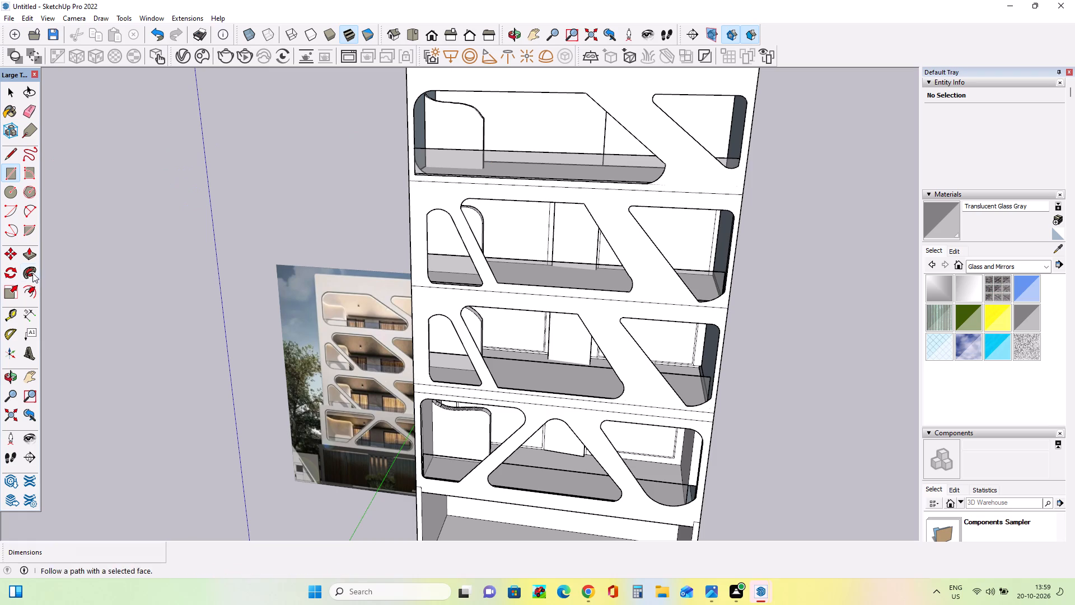
click(34, 290)
click(677, 246)
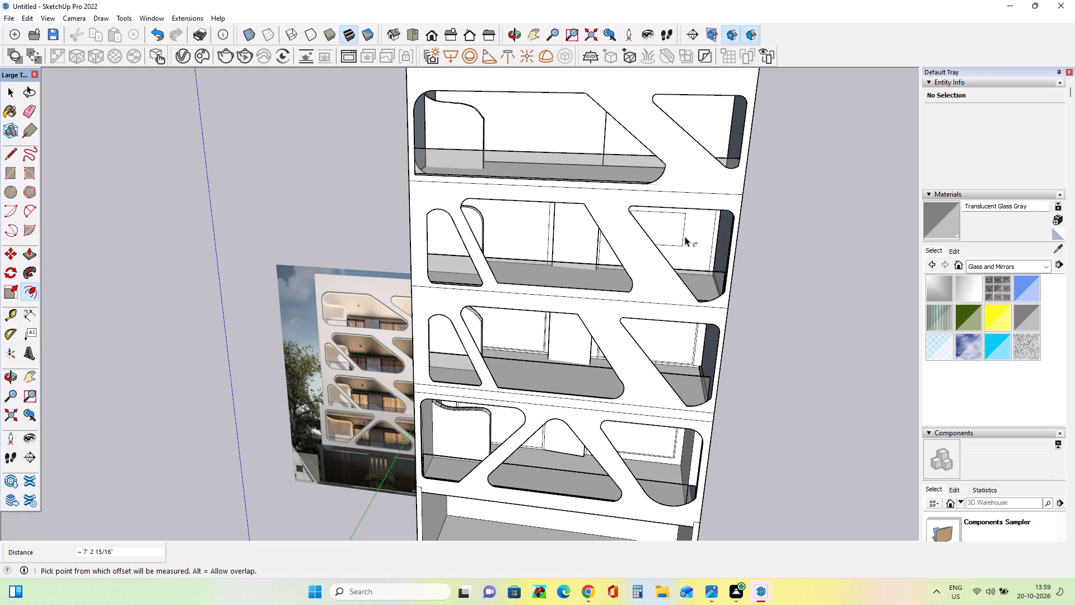
key(ctrl+z)
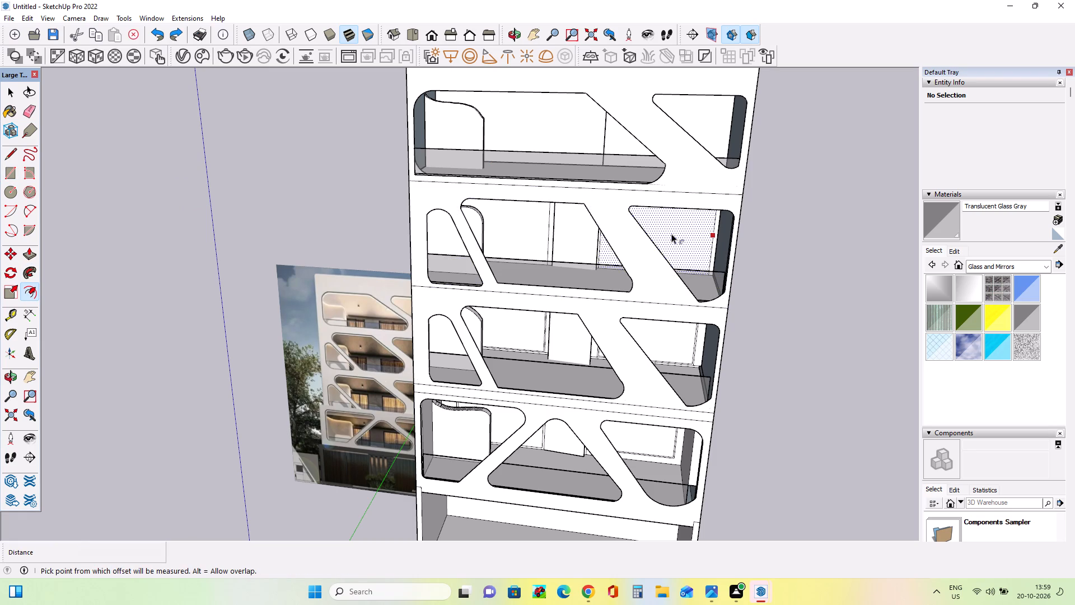
click(671, 234)
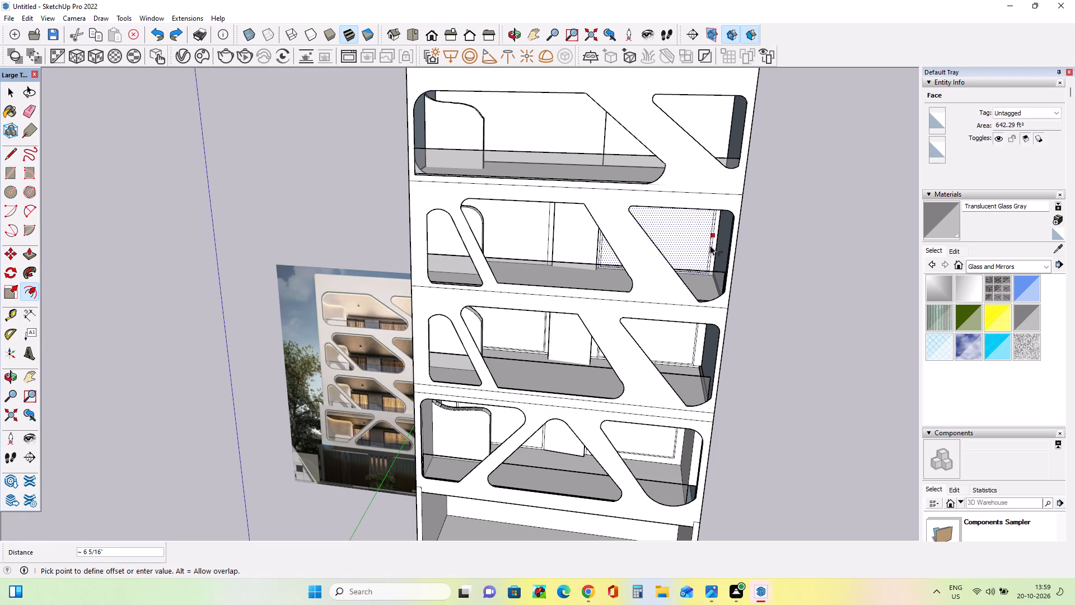
click(710, 245)
middle_drag(712, 284, 638, 254)
middle_drag(668, 259, 690, 262)
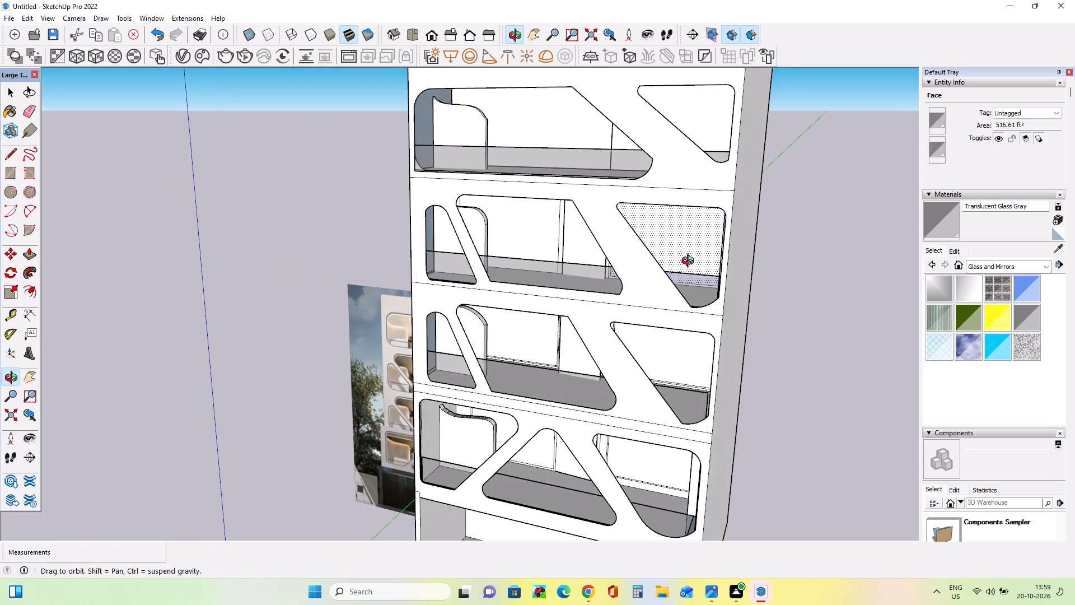
Offset the rectangle left of the projecting wall on the third balcony storey inward by about 9 13/16".
middle_drag(690, 262, 784, 241)
click(504, 226)
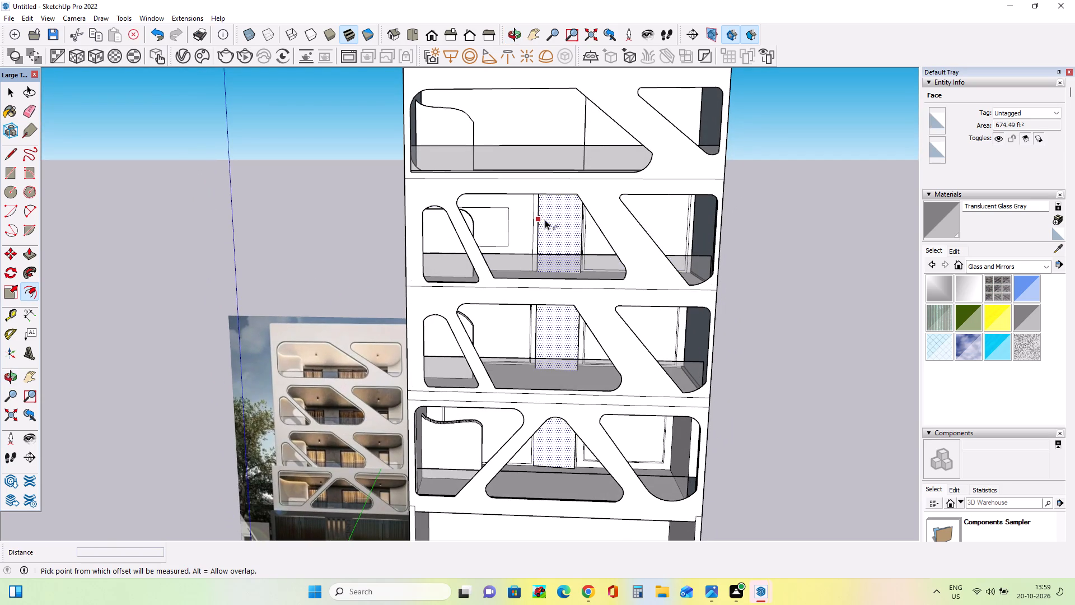
key(ctrl+z)
click(494, 225)
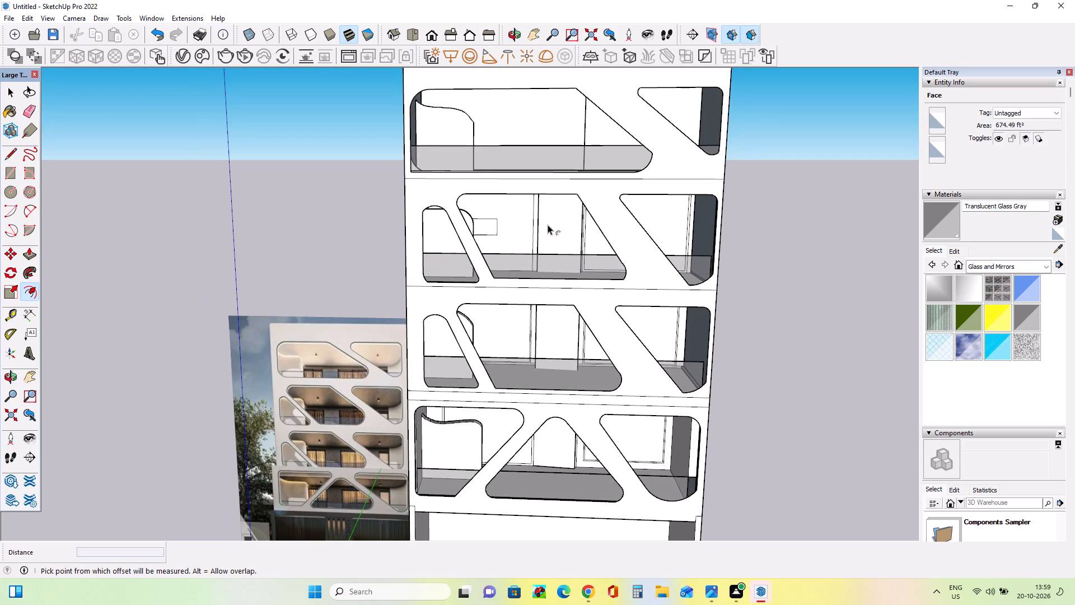
key(ctrl+z)
click(517, 221)
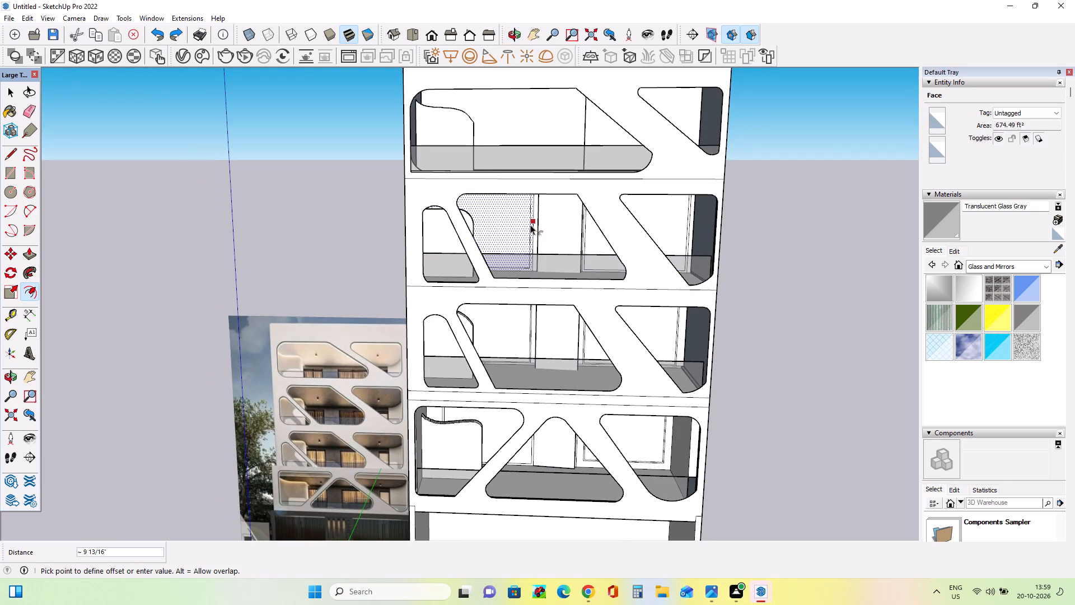
click(530, 225)
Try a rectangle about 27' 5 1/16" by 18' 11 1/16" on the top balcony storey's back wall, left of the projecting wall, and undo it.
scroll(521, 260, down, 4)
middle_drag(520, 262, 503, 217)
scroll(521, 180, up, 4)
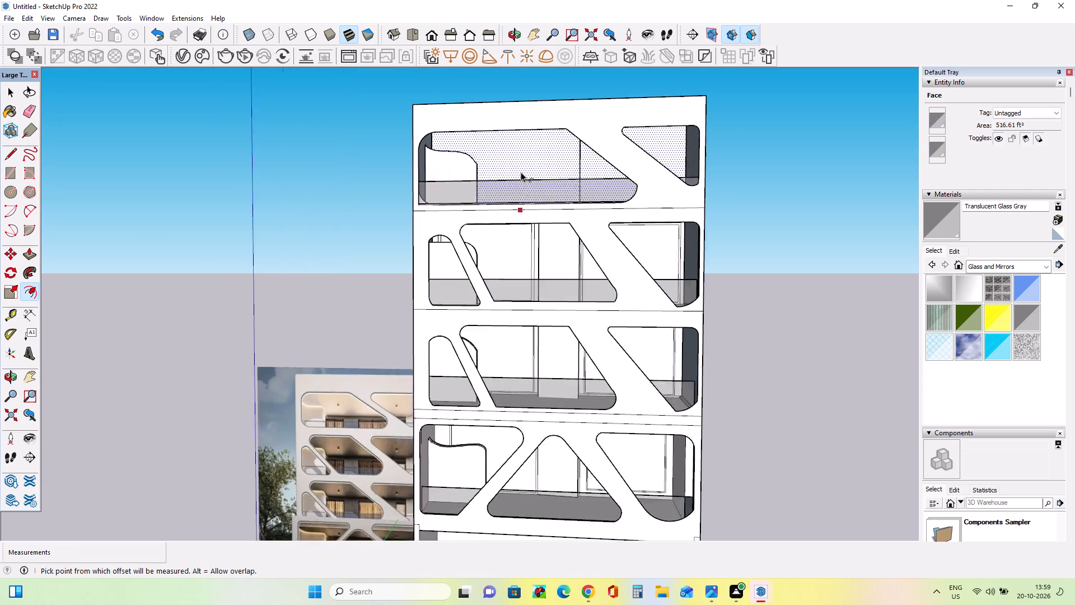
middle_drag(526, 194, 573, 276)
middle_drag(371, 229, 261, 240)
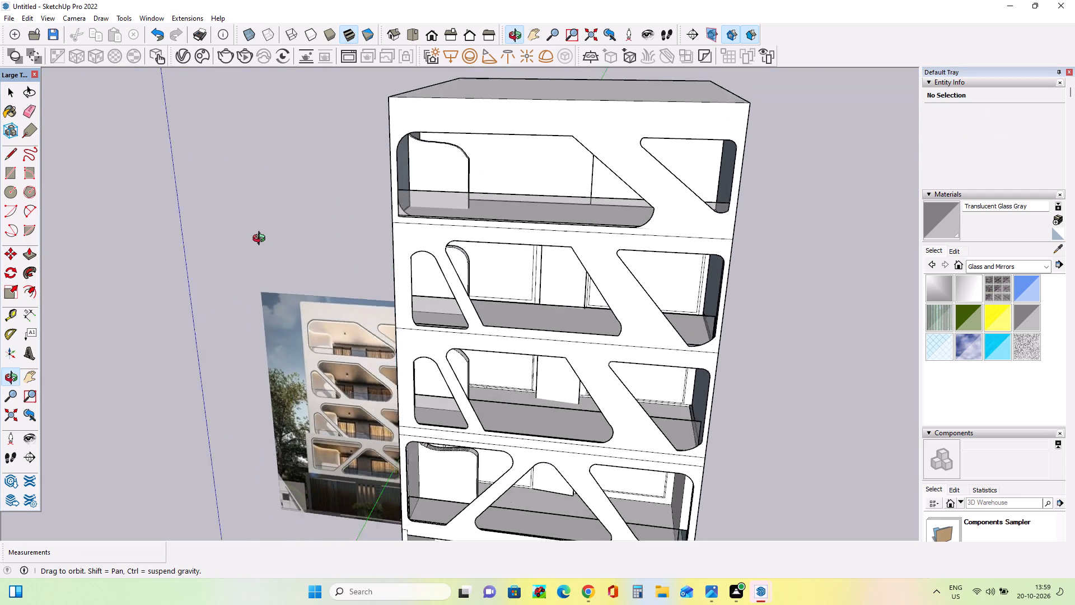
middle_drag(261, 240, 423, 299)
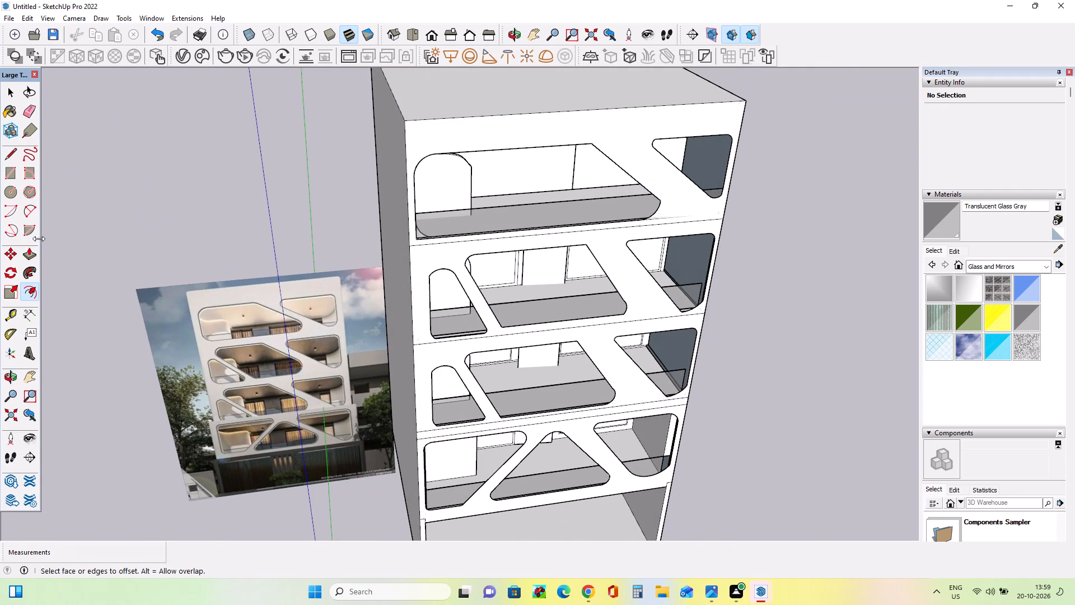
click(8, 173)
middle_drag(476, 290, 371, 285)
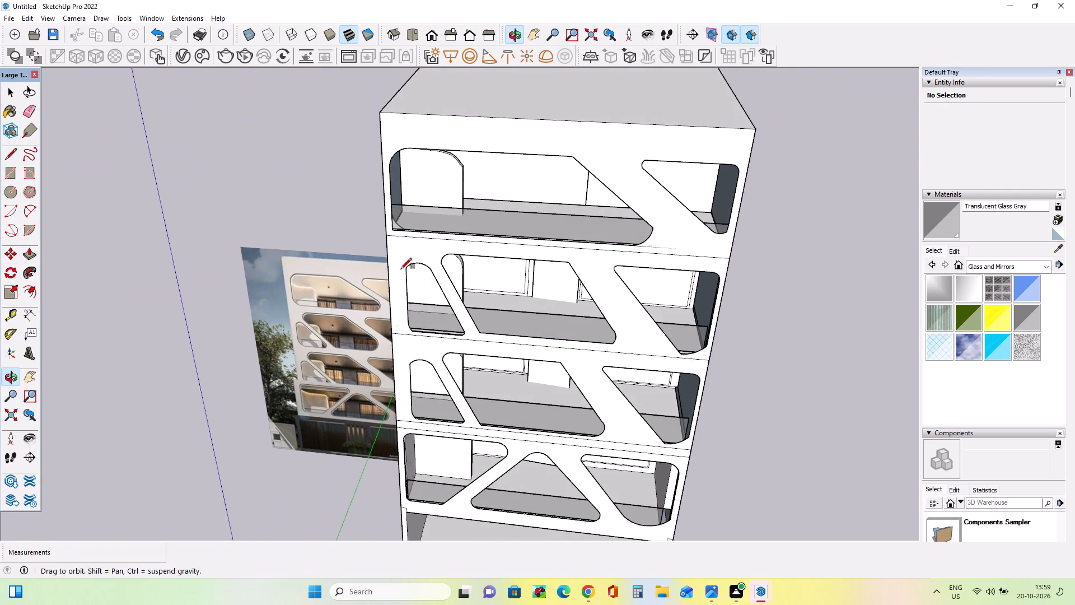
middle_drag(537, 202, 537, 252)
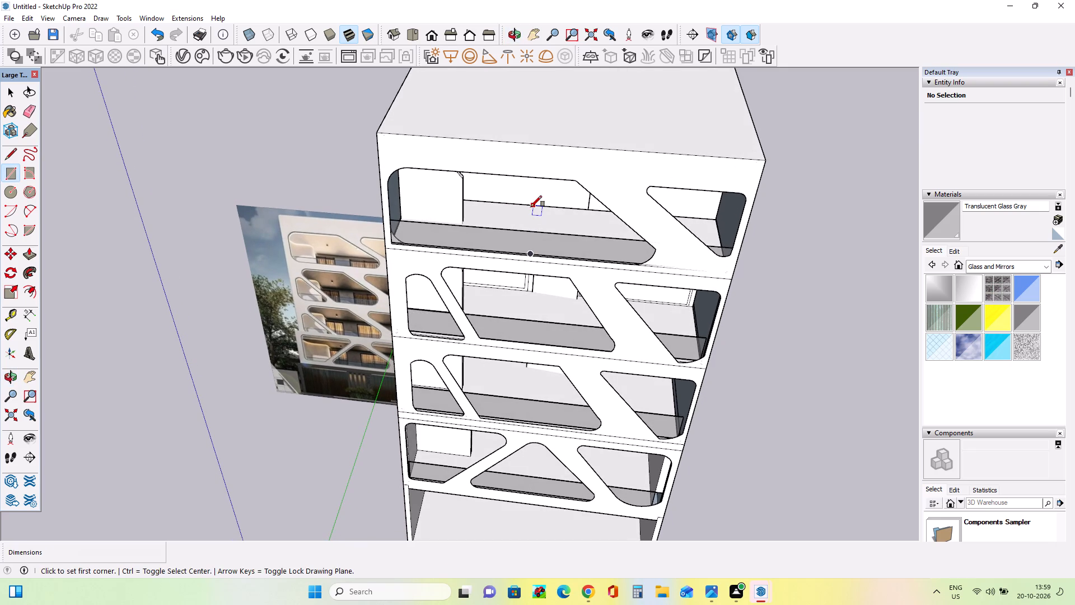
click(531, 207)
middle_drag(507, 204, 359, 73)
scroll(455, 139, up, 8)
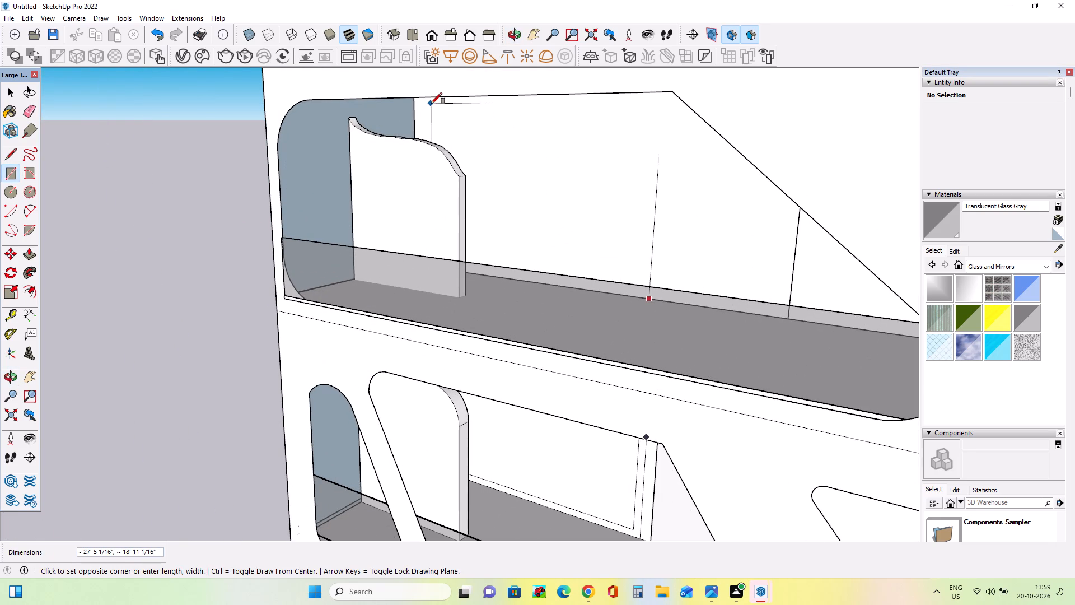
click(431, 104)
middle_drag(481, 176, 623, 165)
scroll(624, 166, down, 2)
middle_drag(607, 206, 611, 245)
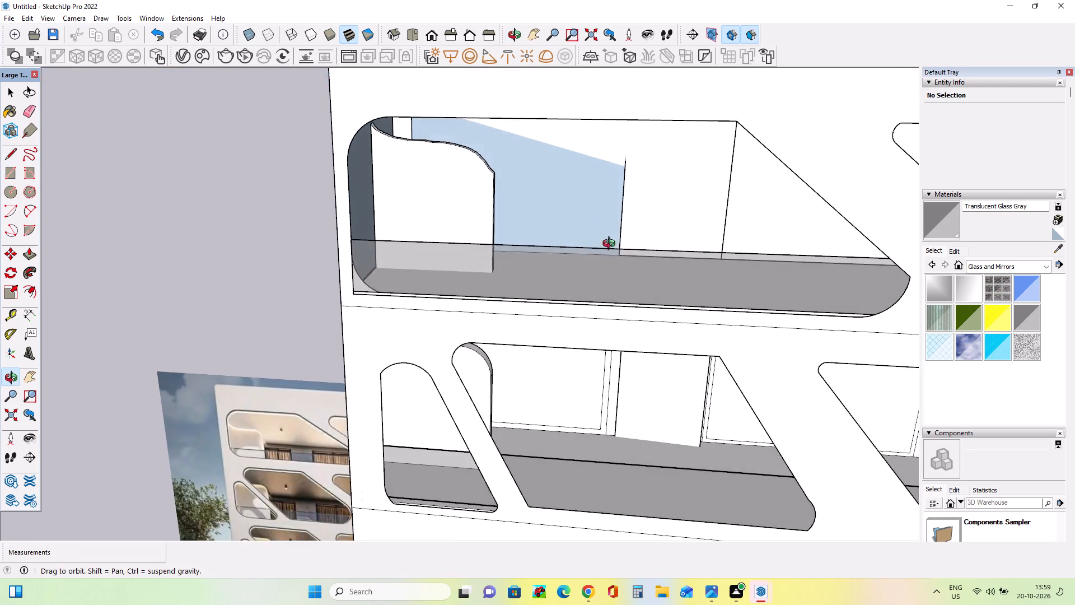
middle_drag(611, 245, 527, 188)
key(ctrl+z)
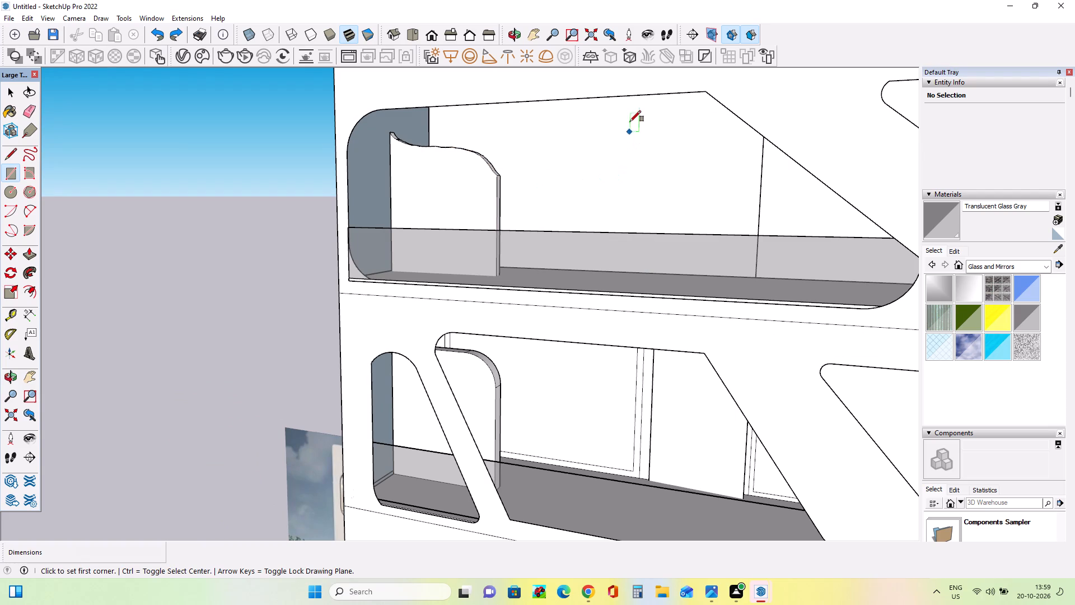
Draw a rectangle about 25' 8 3/16" by 18' 9 7/8" on the top balcony storey's back wall, left of the projecting wall.
middle_drag(634, 129, 780, 135)
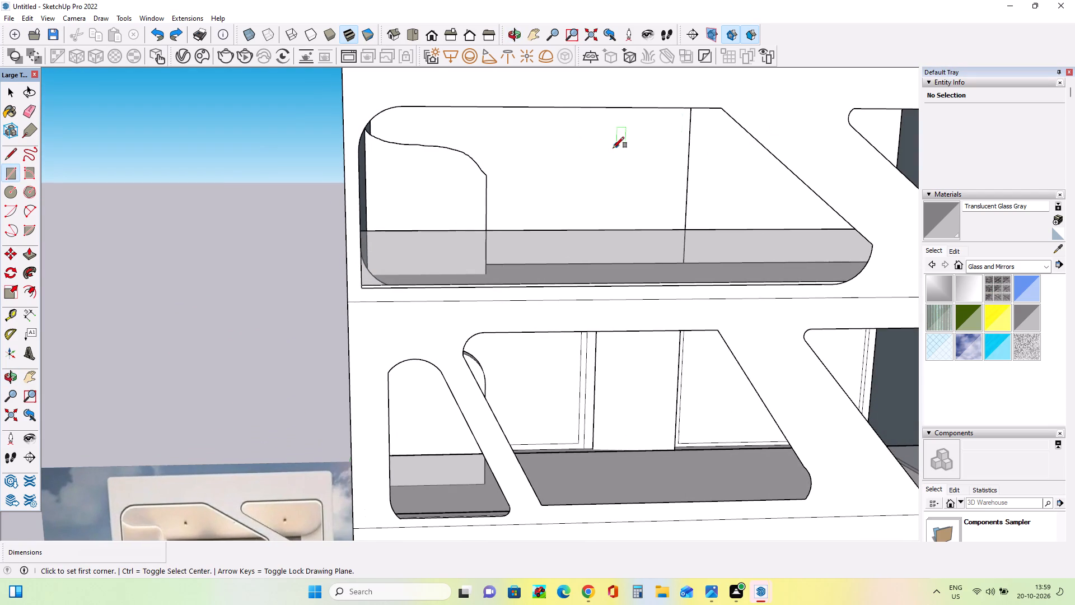
drag(582, 123, 575, 124)
middle_drag(507, 188, 355, 258)
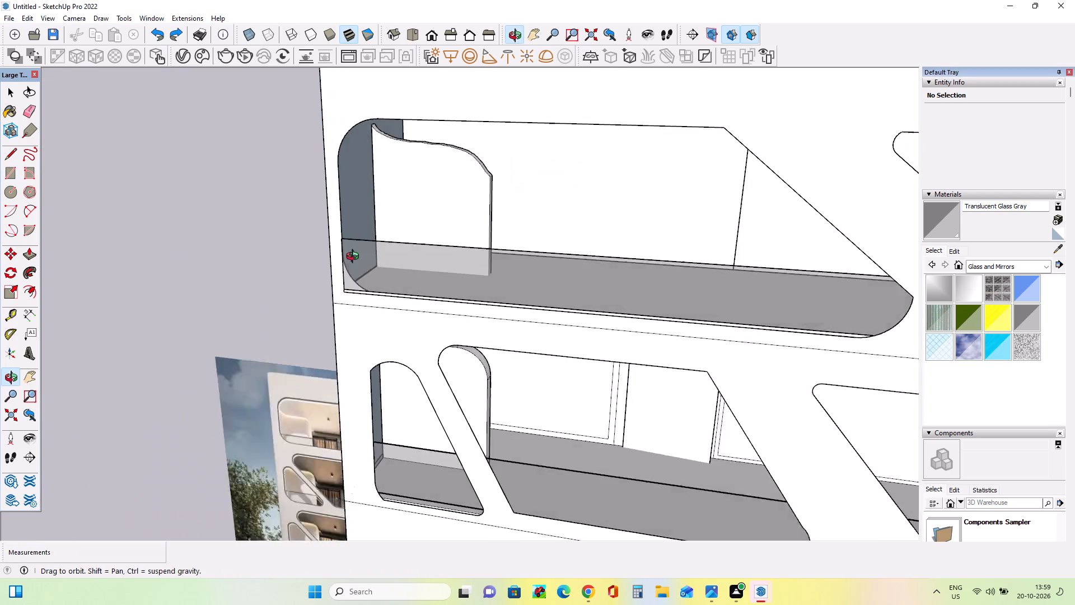
middle_drag(355, 258, 353, 258)
middle_drag(525, 199, 392, 212)
scroll(532, 225, up, 5)
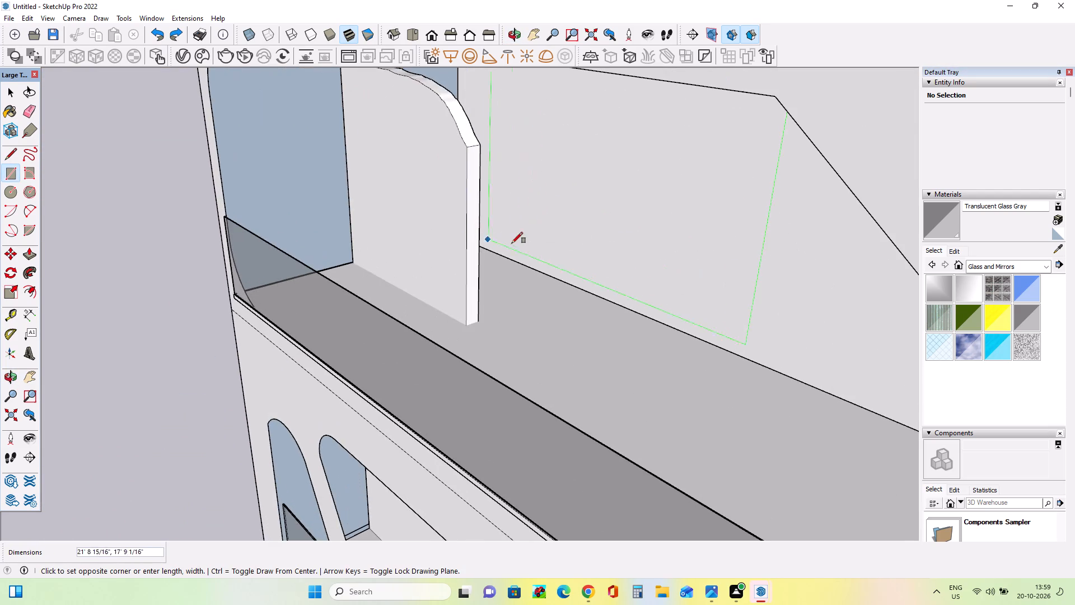
middle_drag(506, 244, 441, 234)
click(503, 250)
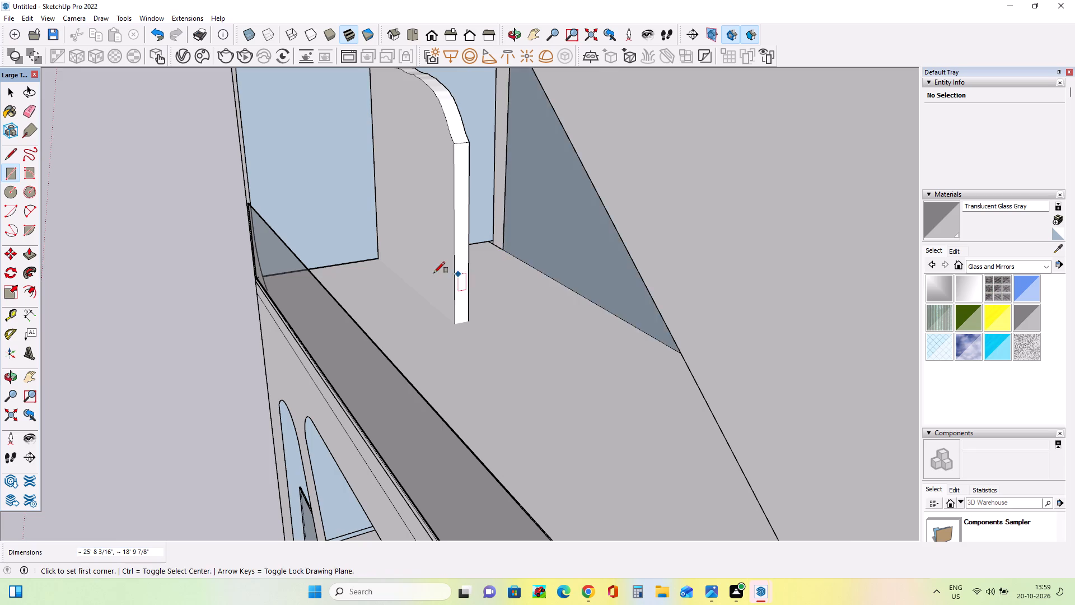
Offset the rectangle left of the projecting wall on the top balcony storey slightly inward for a double window outline.
middle_drag(438, 272, 646, 223)
scroll(646, 223, down, 7)
middle_drag(666, 183, 653, 153)
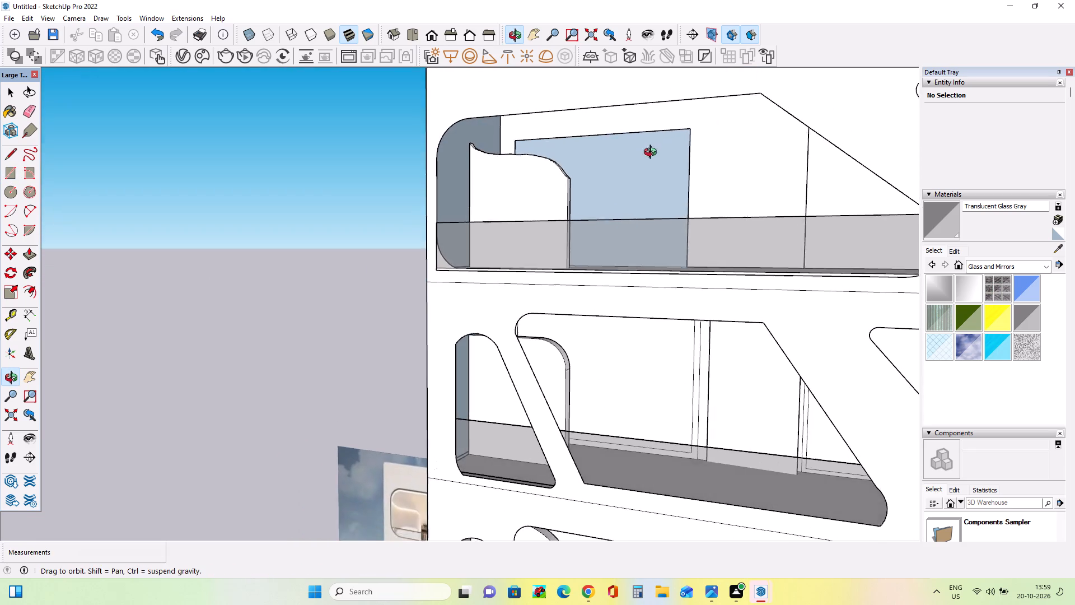
middle_drag(653, 153, 632, 162)
scroll(642, 173, up, 2)
scroll(381, 189, down, 3)
middle_drag(572, 231, 577, 240)
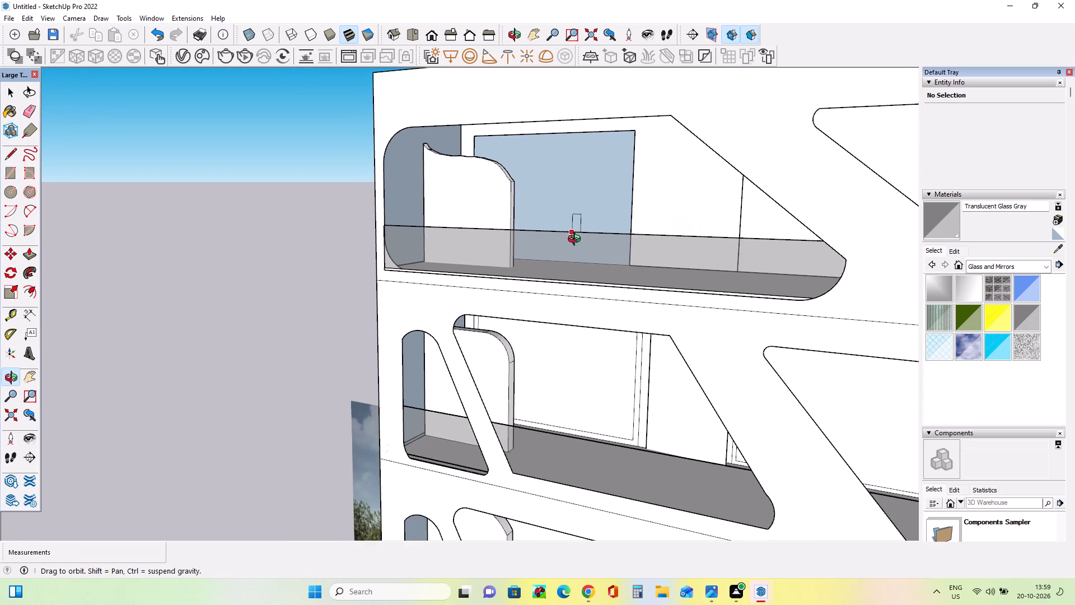
middle_drag(577, 240, 737, 320)
drag(518, 199, 490, 162)
click(490, 162)
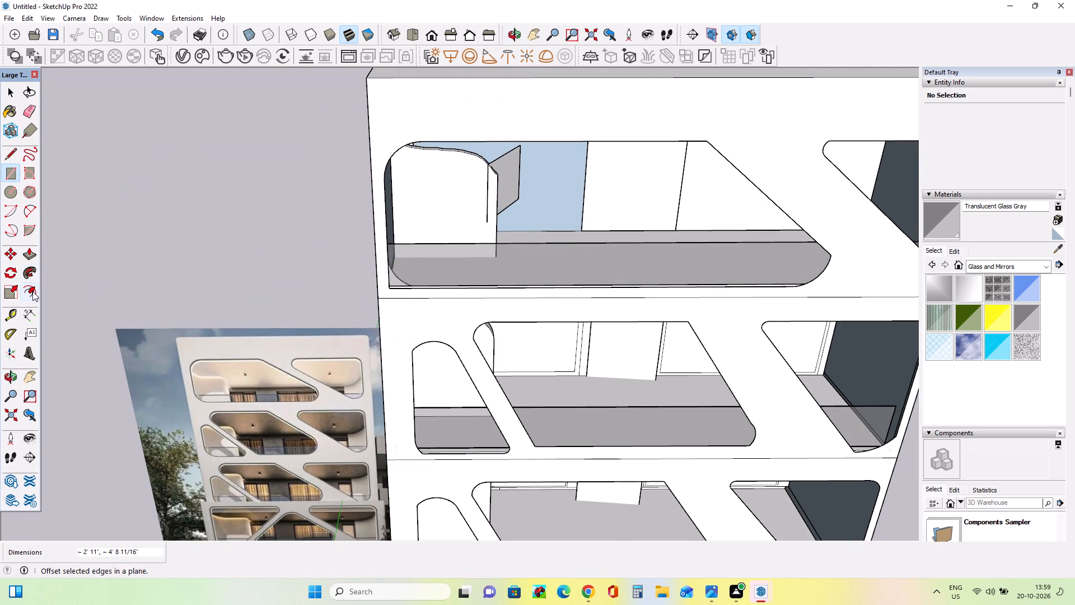
click(32, 291)
middle_drag(547, 202, 465, 196)
key(ctrl+z)
middle_drag(520, 194, 519, 157)
click(534, 173)
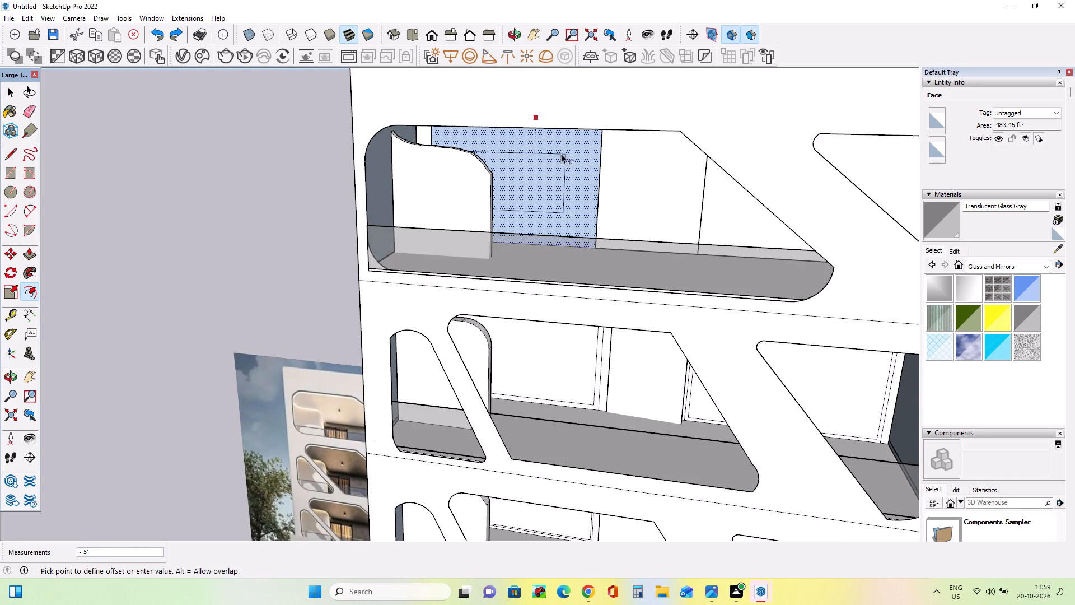
scroll(562, 153, up, 3)
middle_drag(563, 157, 601, 85)
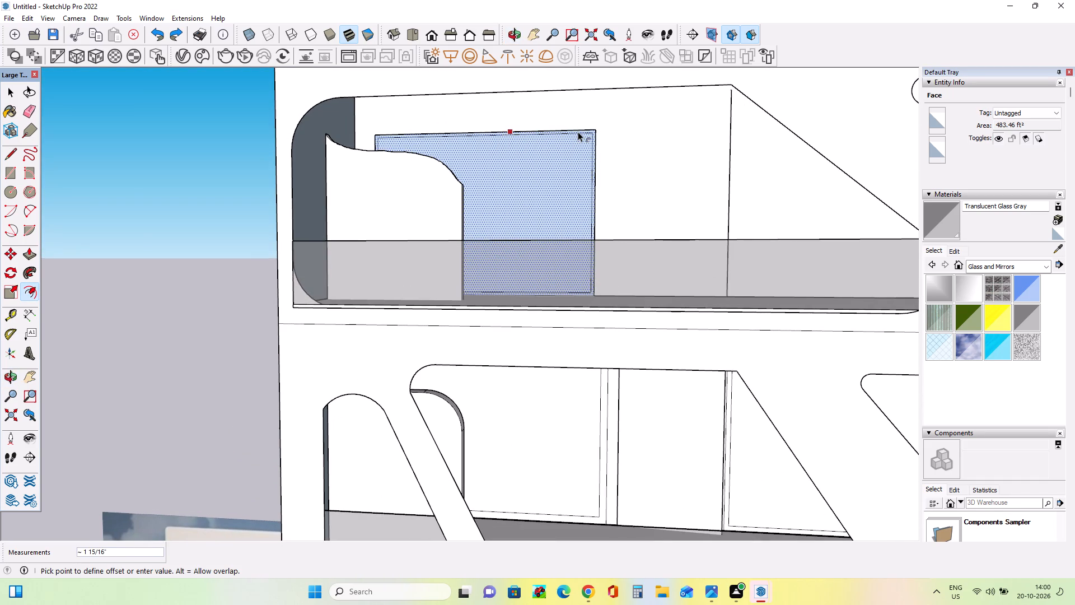
click(577, 133)
Draw a rectangle about 27' 7 15/16" by 21' 11 3/16" on the top balcony storey's back wall, right of the projecting wall.
middle_drag(520, 216, 527, 239)
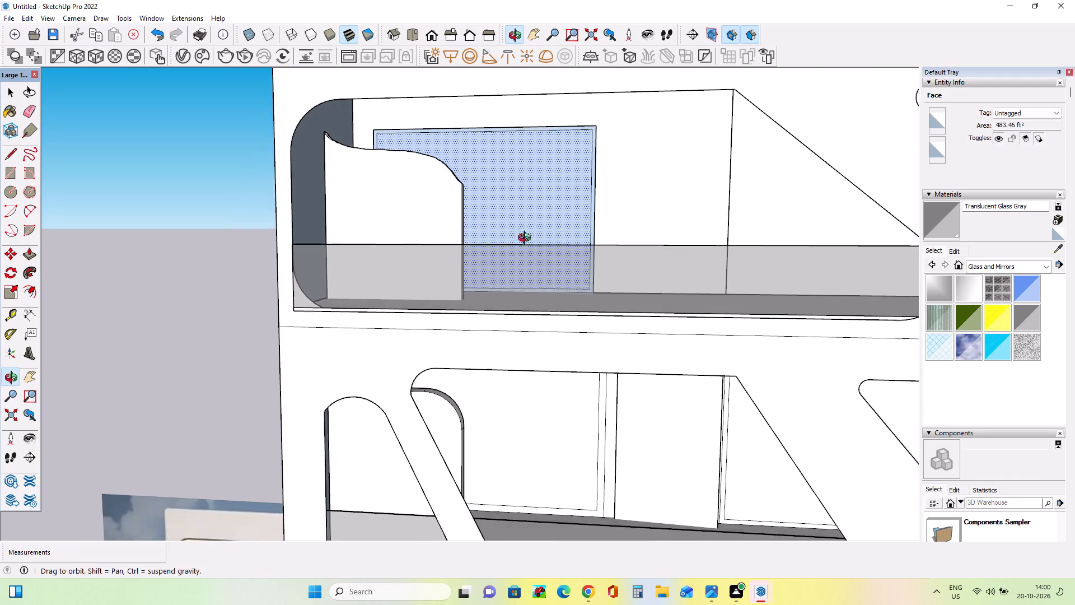
middle_drag(527, 239, 546, 325)
scroll(532, 249, down, 9)
middle_drag(642, 235, 502, 187)
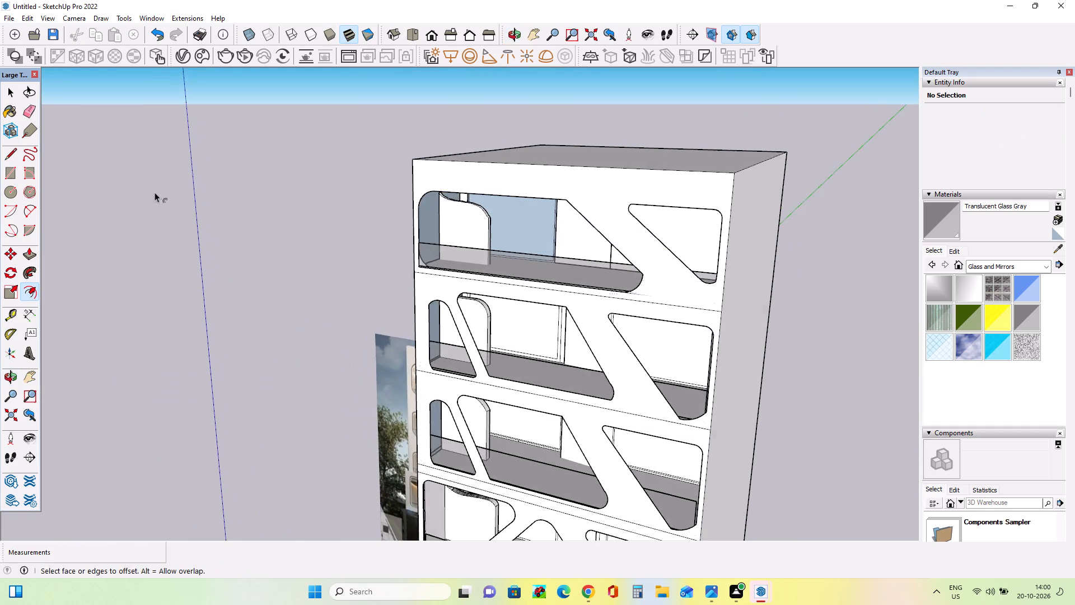
scroll(140, 194, up, 3)
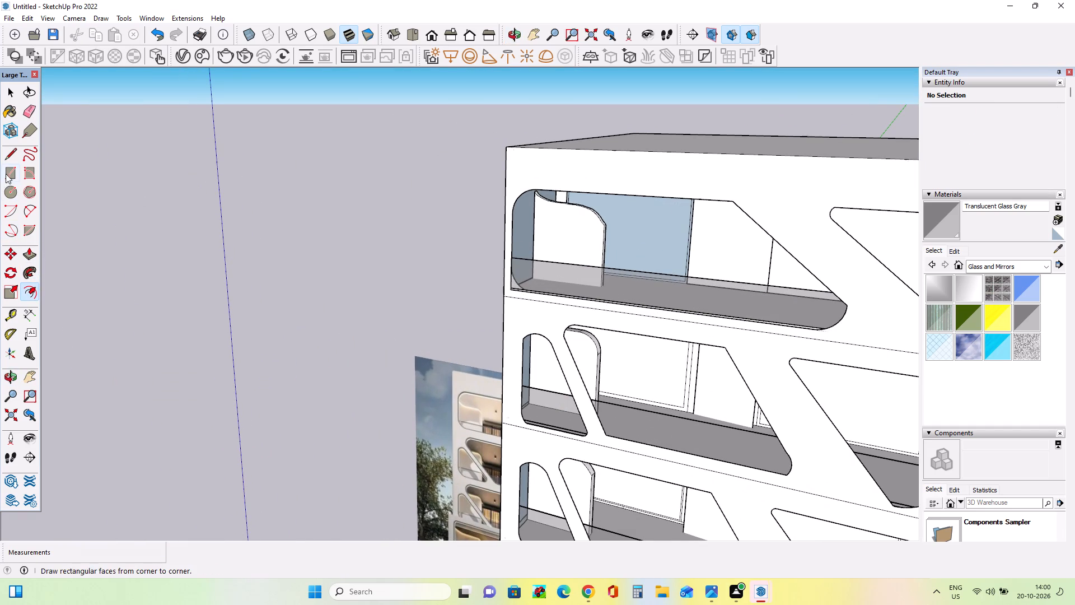
click(6, 173)
scroll(134, 294, down, 8)
middle_drag(421, 353, 507, 369)
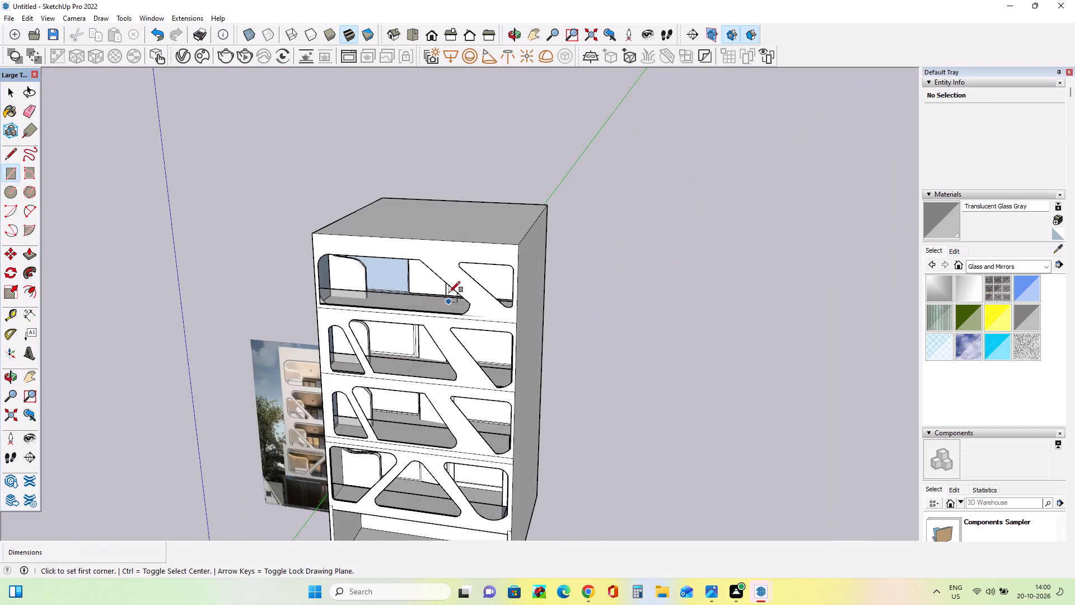
scroll(450, 290, up, 10)
middle_drag(419, 305, 601, 264)
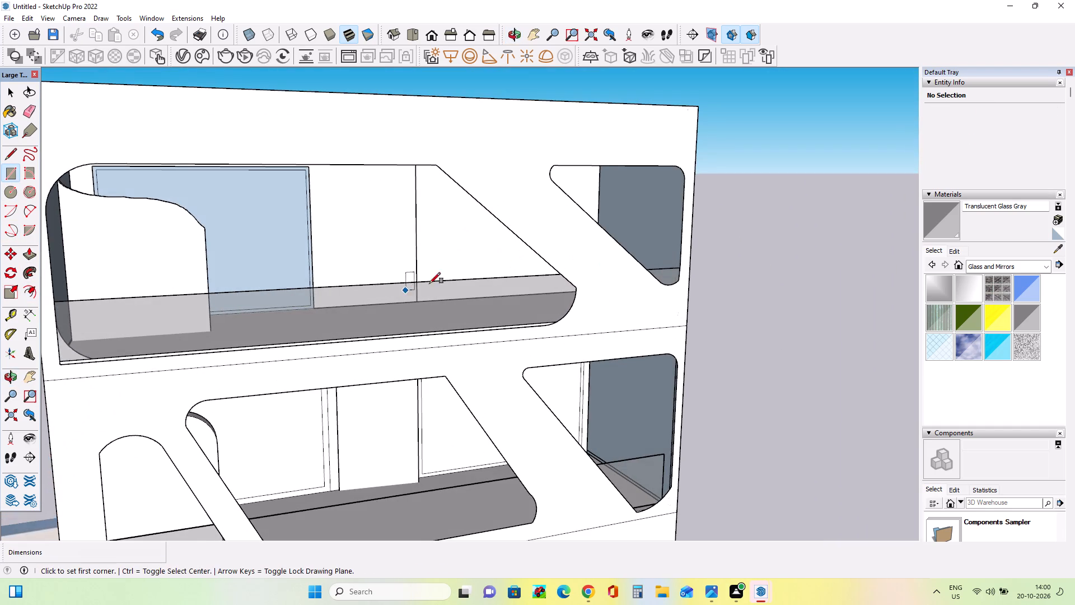
middle_drag(443, 310, 448, 380)
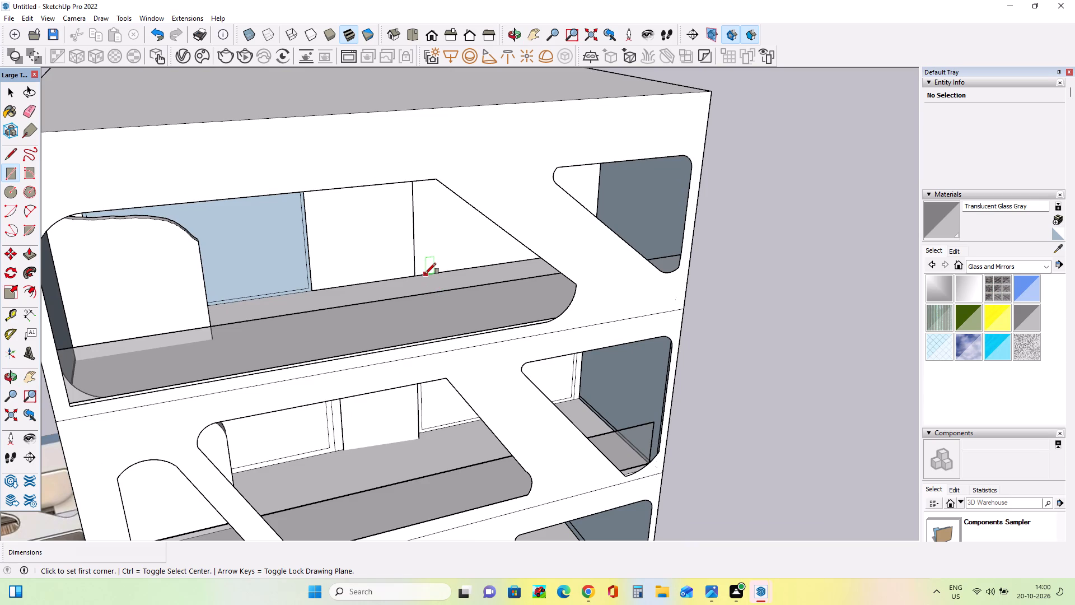
scroll(422, 272, up, 8)
middle_drag(431, 280, 418, 280)
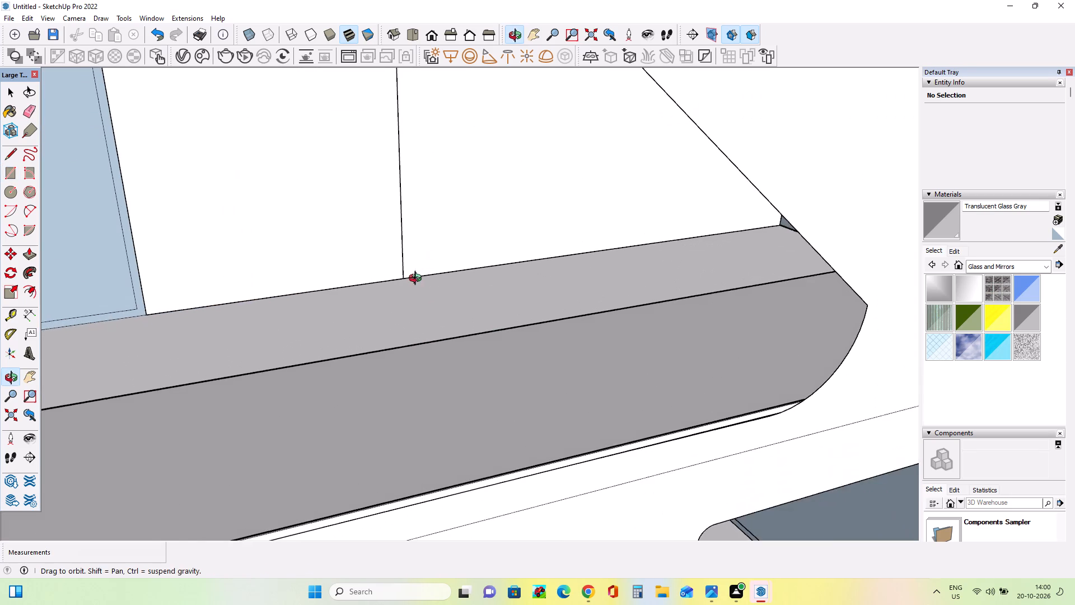
middle_drag(418, 280, 396, 282)
click(413, 275)
scroll(480, 236, down, 3)
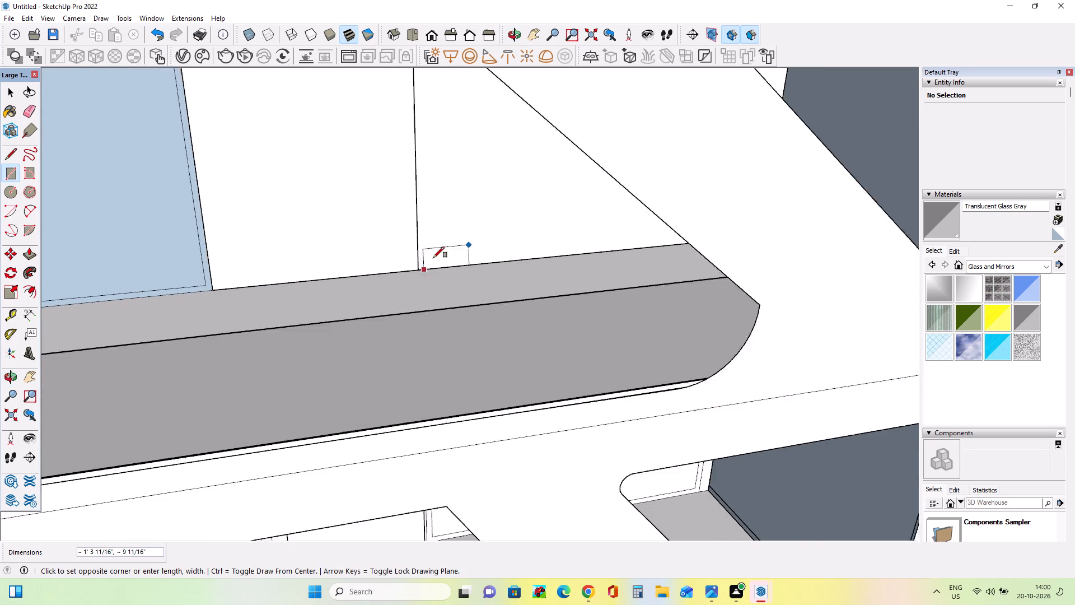
scroll(433, 258, down, 9)
middle_drag(604, 297, 475, 212)
scroll(560, 197, up, 3)
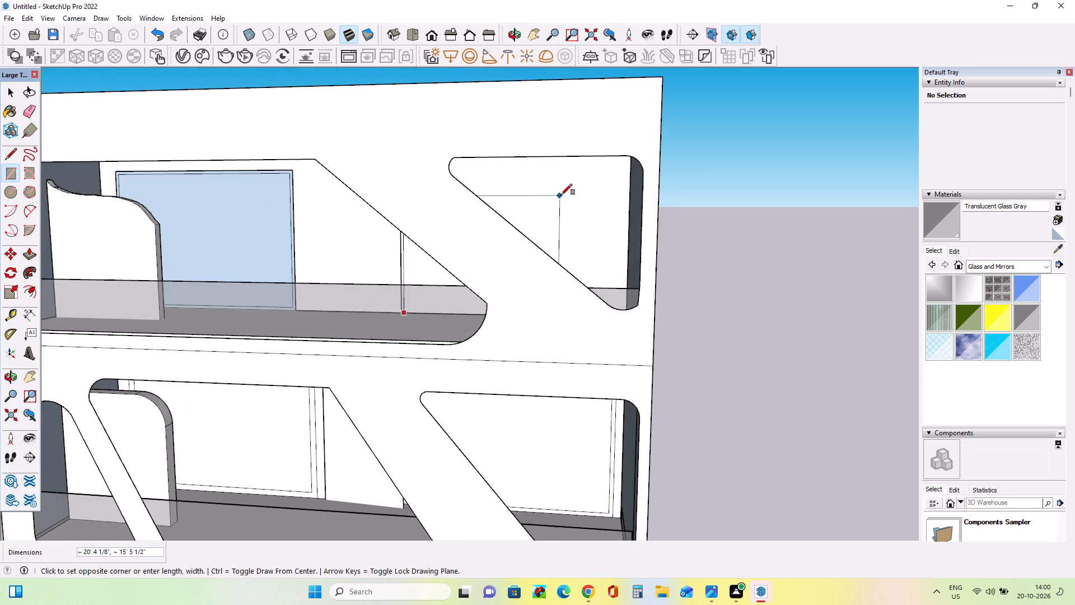
scroll(561, 195, up, 3)
scroll(577, 206, down, 1)
scroll(577, 205, up, 2)
middle_drag(578, 209, 610, 146)
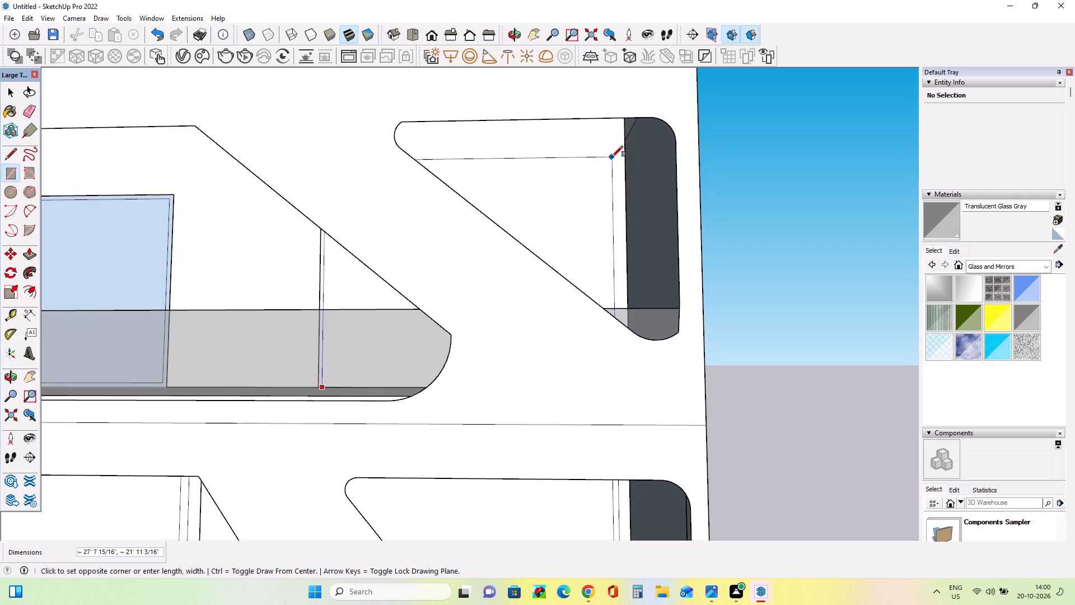
click(611, 160)
Draw a strip about 27' 7 1/4" by 3' 7/8" across the top of the rectangle right of the projecting wall.
scroll(632, 216, down, 4)
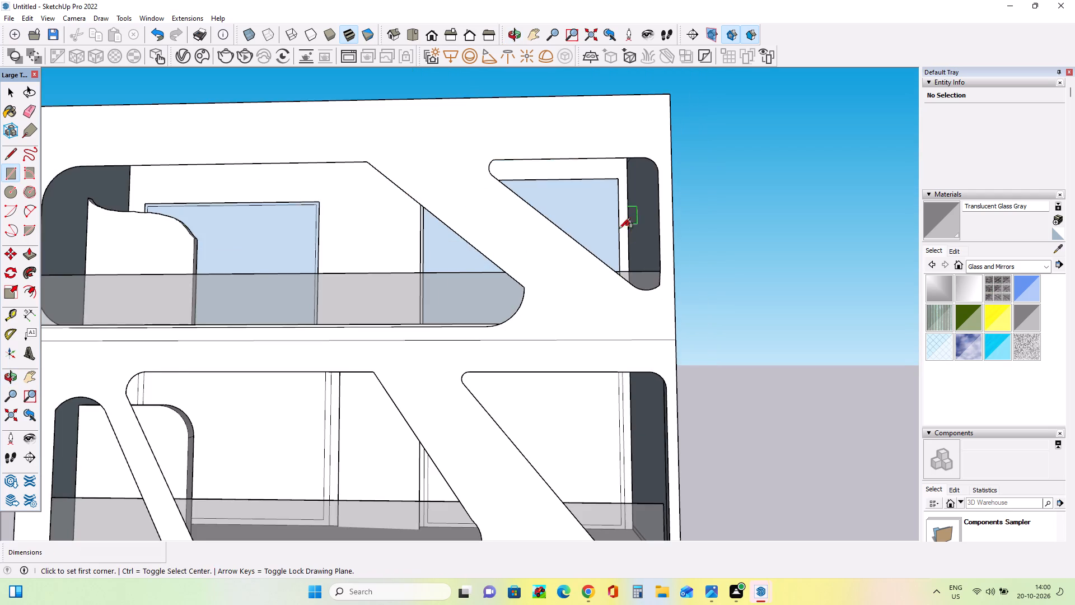
middle_drag(619, 231, 648, 260)
middle_drag(549, 248, 672, 240)
scroll(311, 202, up, 1)
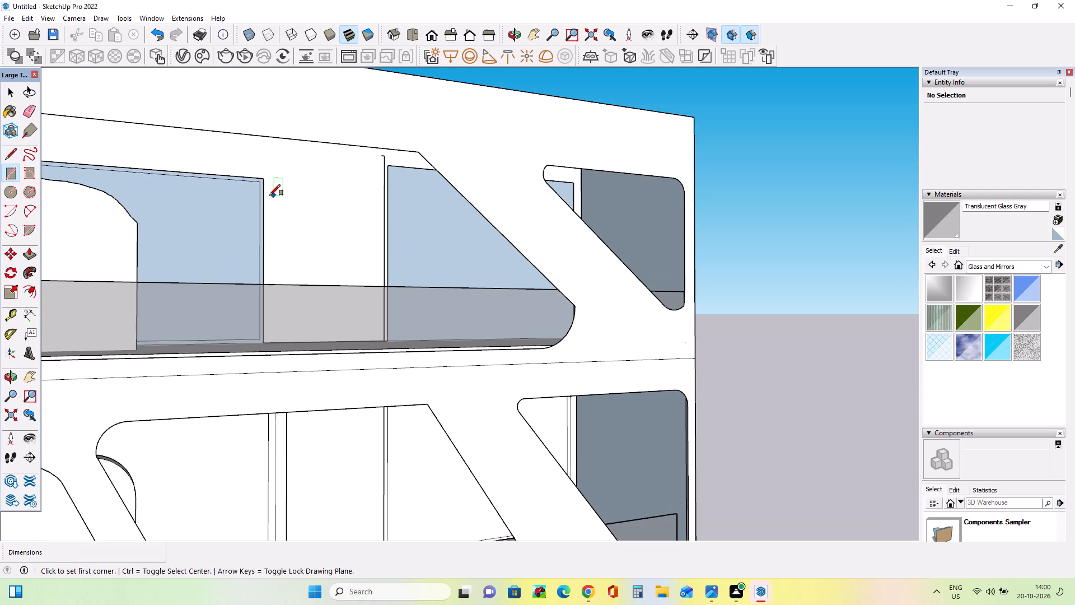
click(391, 190)
middle_drag(554, 202, 428, 221)
scroll(666, 186, up, 1)
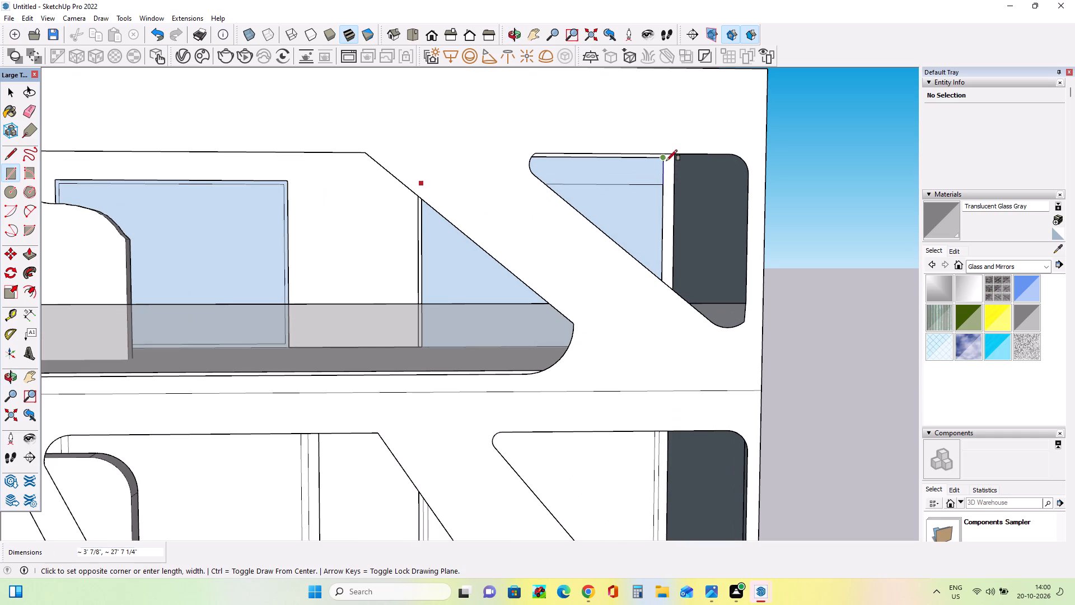
click(666, 160)
Erase the strip above the window rectangle right of the projecting wall on the top balcony storey, including its leftover edge fragments.
click(27, 109)
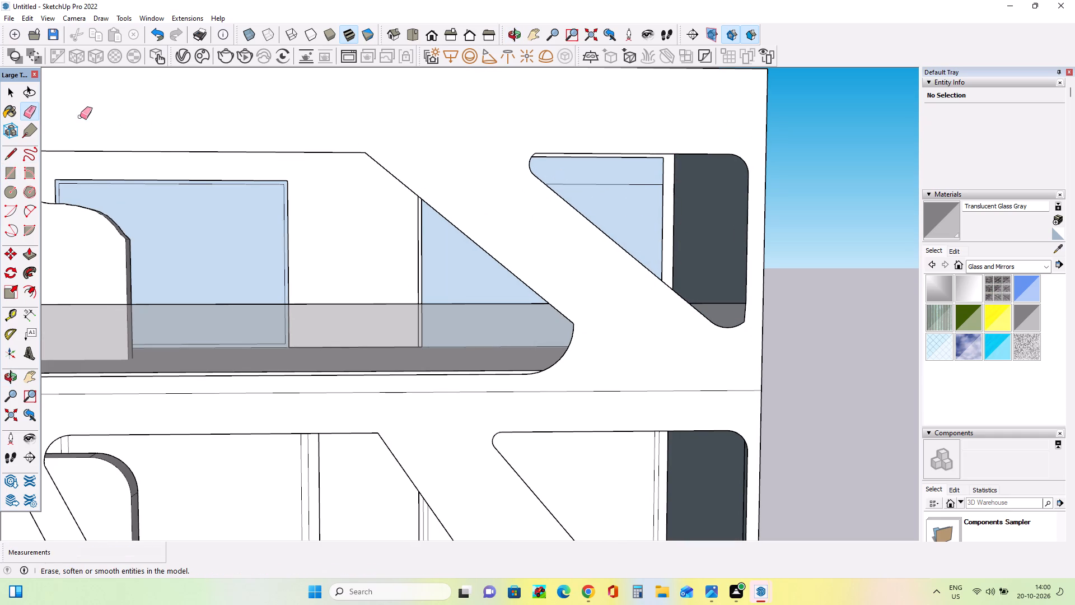
drag(661, 165, 667, 167)
click(659, 158)
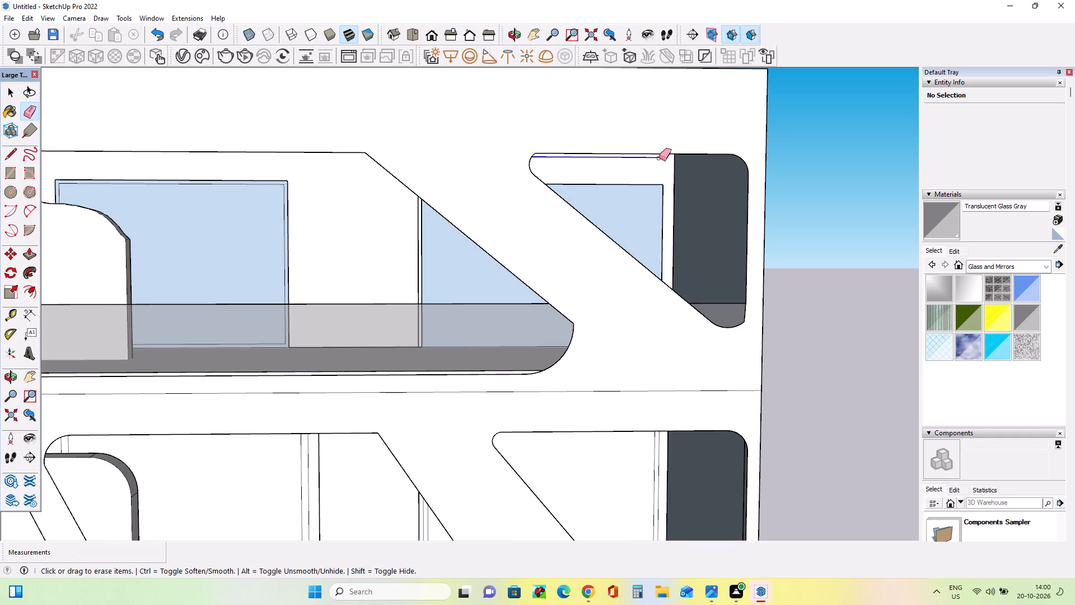
middle_drag(462, 203, 609, 161)
drag(369, 174, 384, 174)
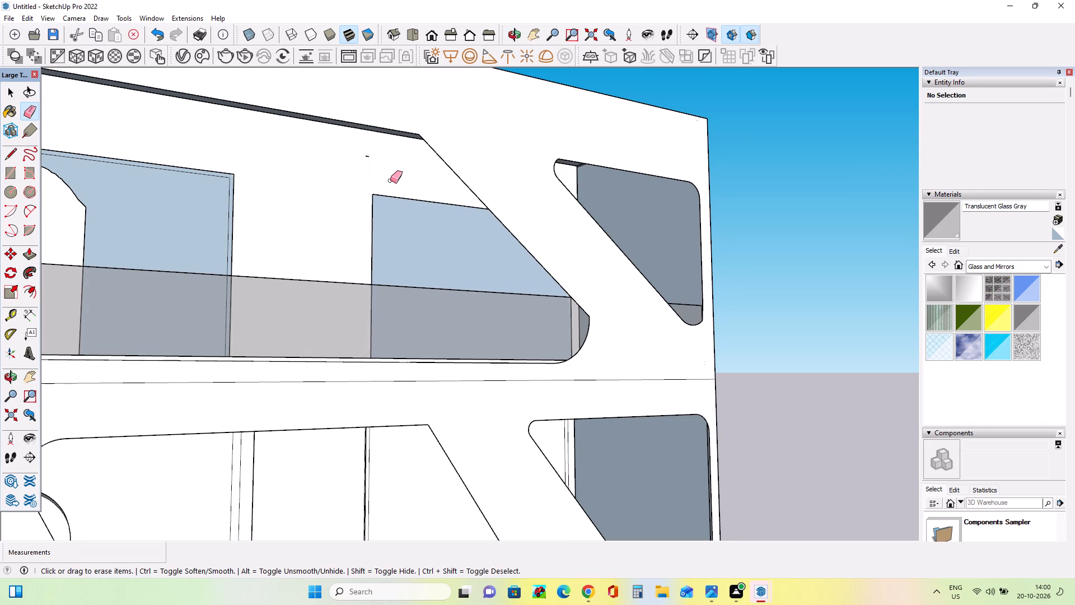
middle_drag(400, 206, 267, 247)
middle_drag(388, 199, 493, 112)
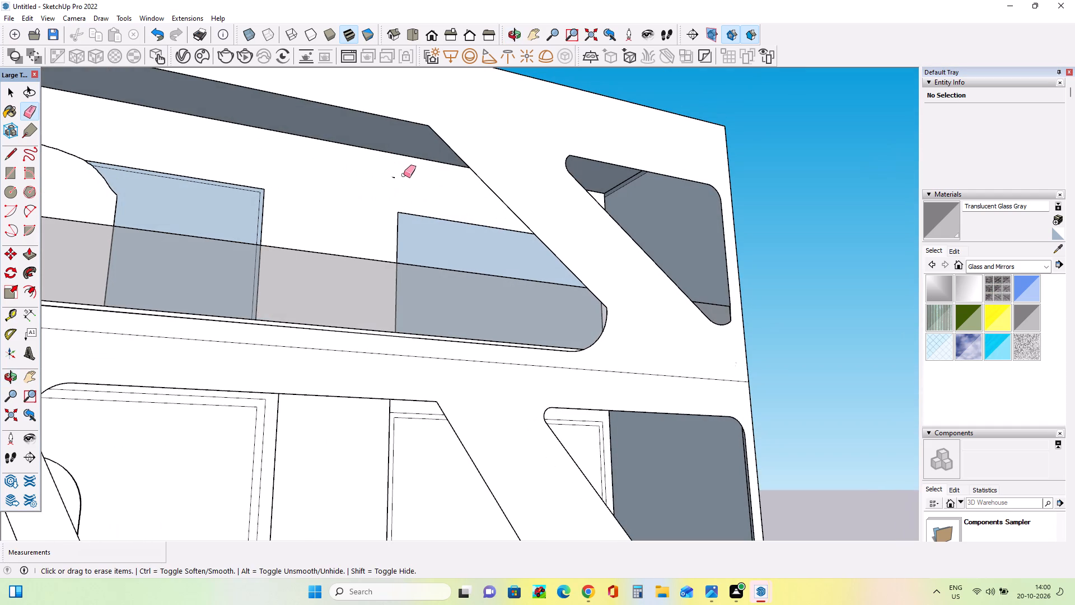
drag(392, 176, 404, 179)
Offset the window rectangle right of the projecting wall on the top balcony storey inward about 3 1/8" for a double outline.
scroll(360, 203, down, 4)
middle_drag(404, 246, 289, 341)
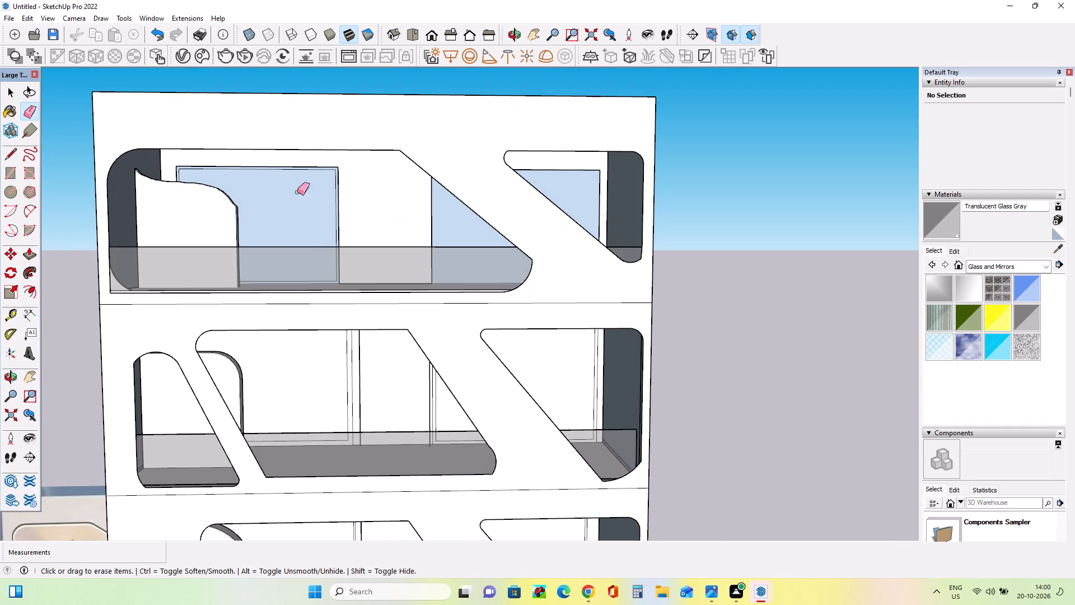
click(31, 294)
middle_drag(618, 231, 419, 294)
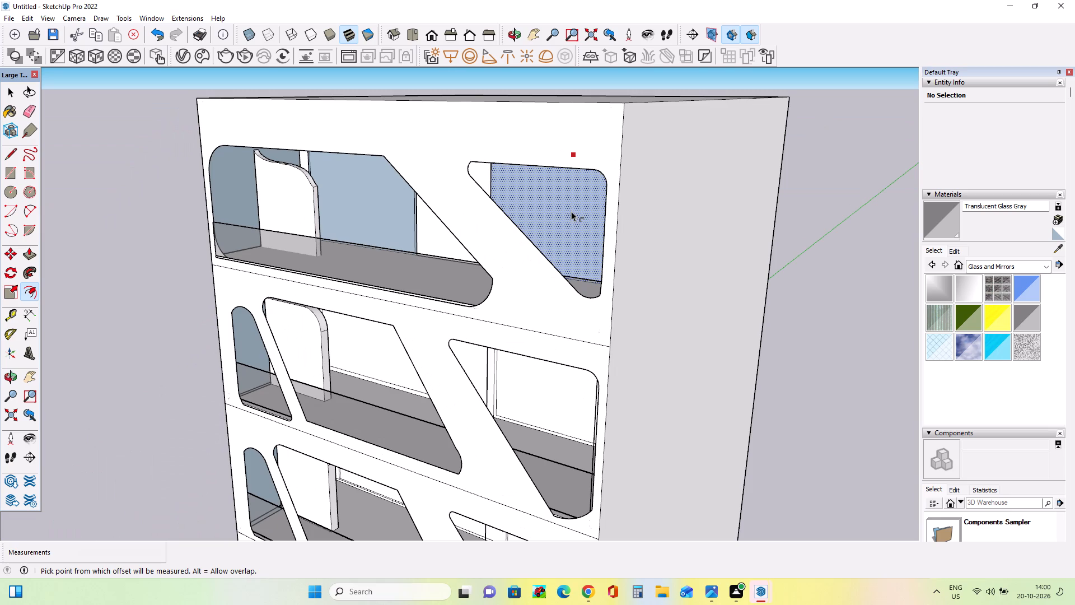
click(560, 223)
middle_drag(565, 242, 676, 187)
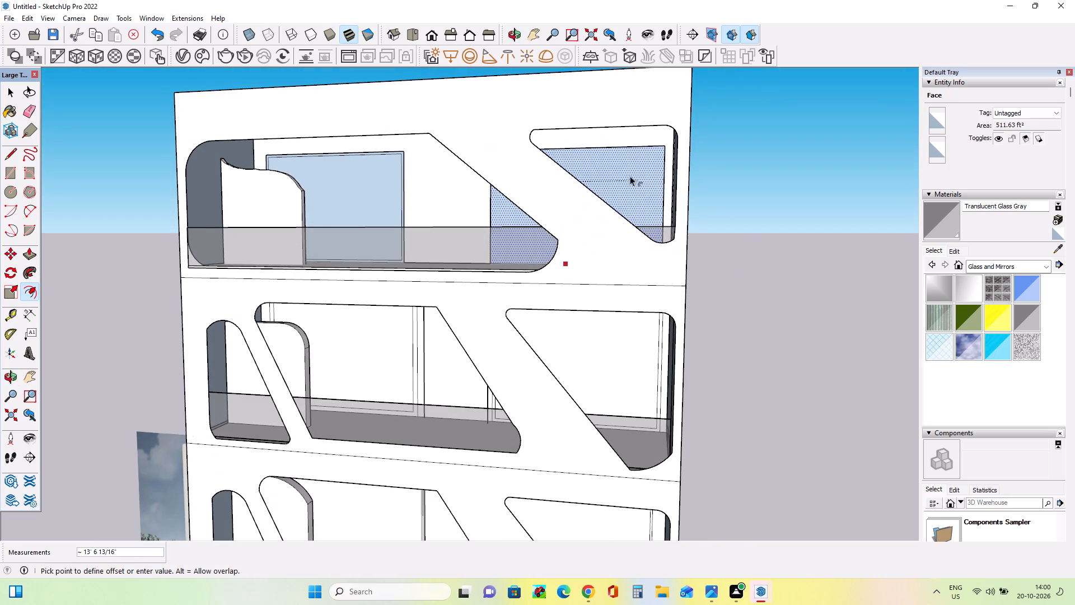
middle_drag(635, 159, 643, 234)
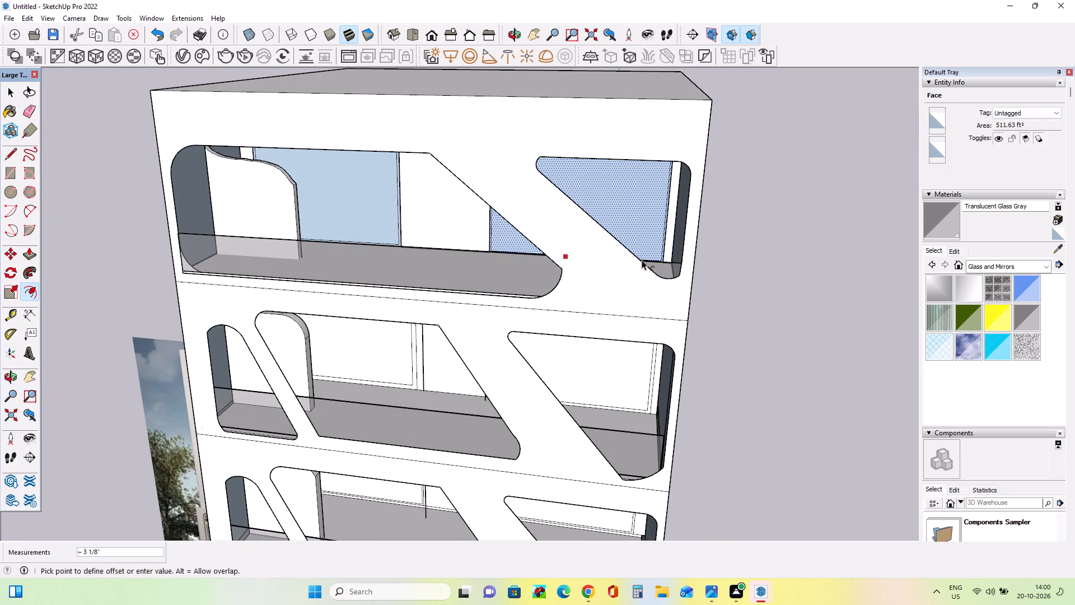
click(642, 260)
Erase the two vertical edges between the window outlines on the back wall of the second storey from the top.
middle_drag(543, 278, 612, 246)
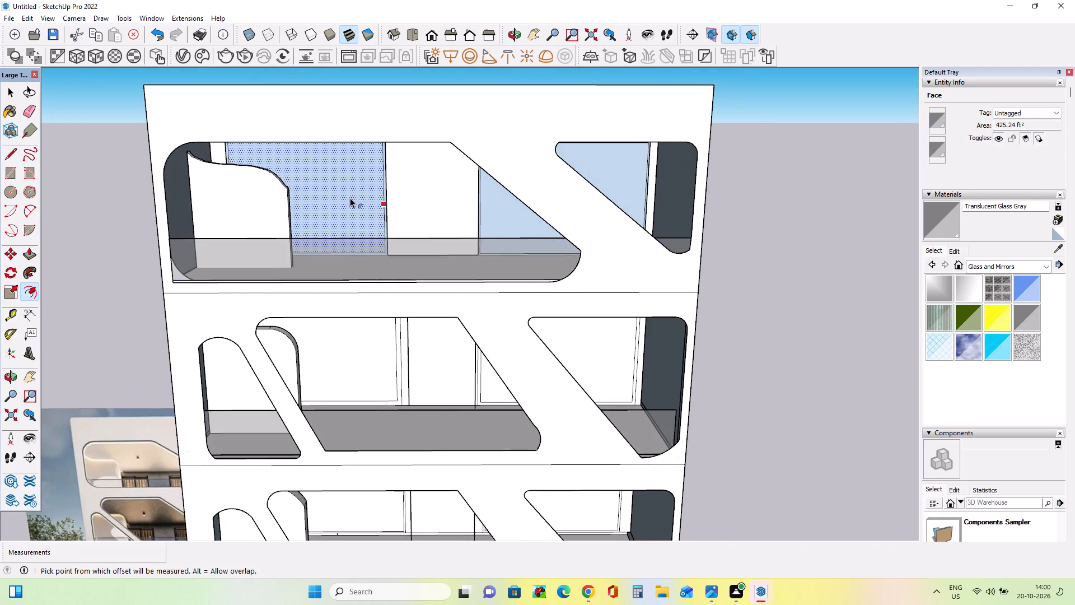
scroll(350, 198, up, 1)
scroll(389, 192, down, 3)
scroll(492, 195, up, 3)
middle_drag(494, 199, 473, 227)
scroll(478, 218, up, 2)
scroll(478, 217, down, 1)
scroll(478, 217, up, 5)
middle_drag(487, 249, 490, 266)
scroll(466, 262, down, 3)
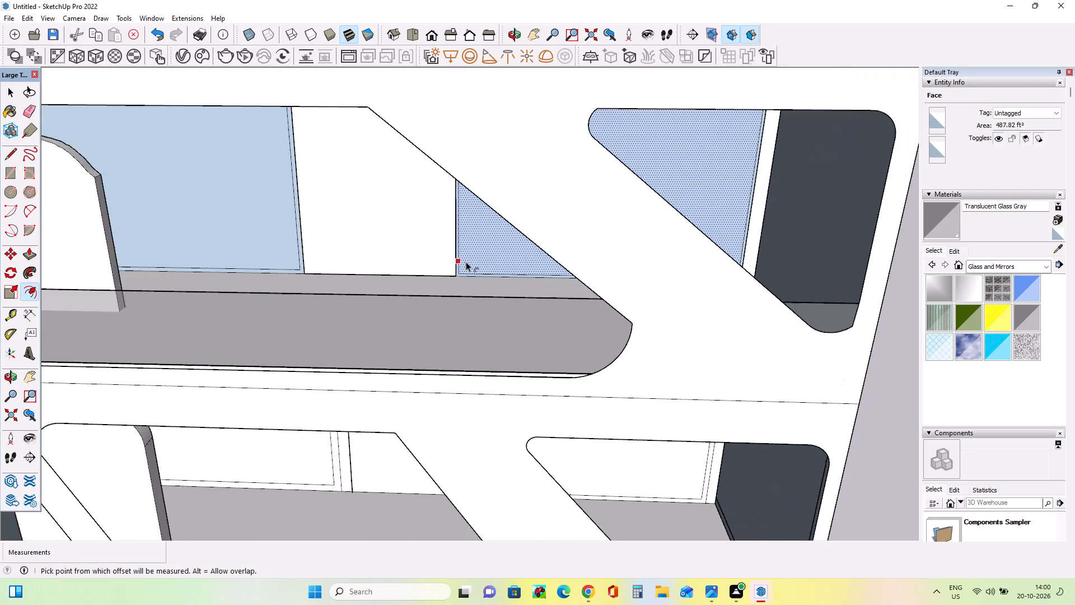
scroll(466, 258, down, 7)
middle_drag(437, 299, 484, 197)
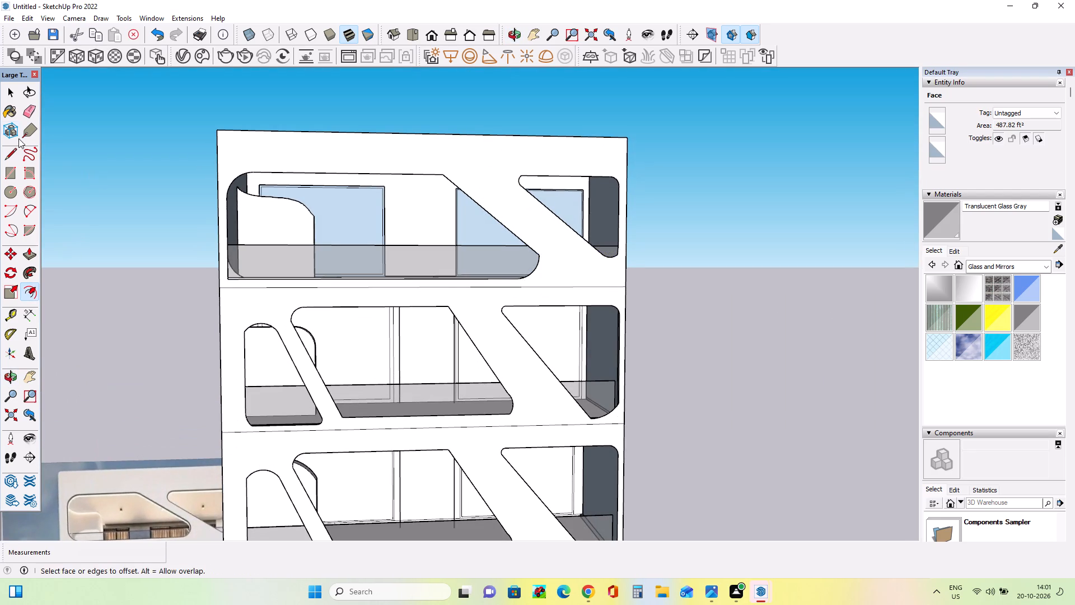
click(30, 109)
scroll(441, 359, up, 7)
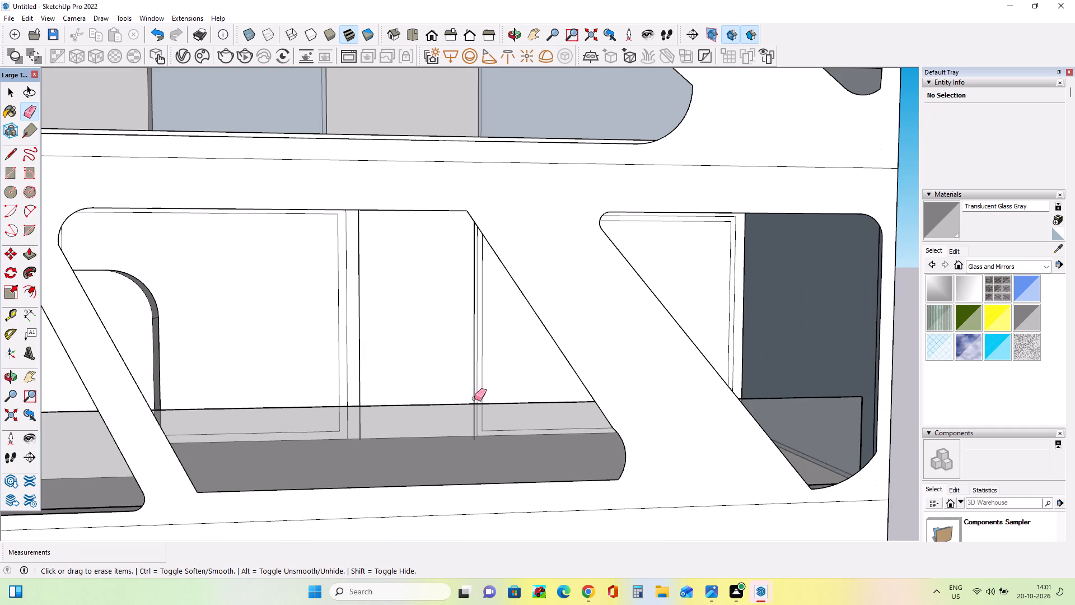
click(473, 398)
middle_drag(453, 403, 371, 436)
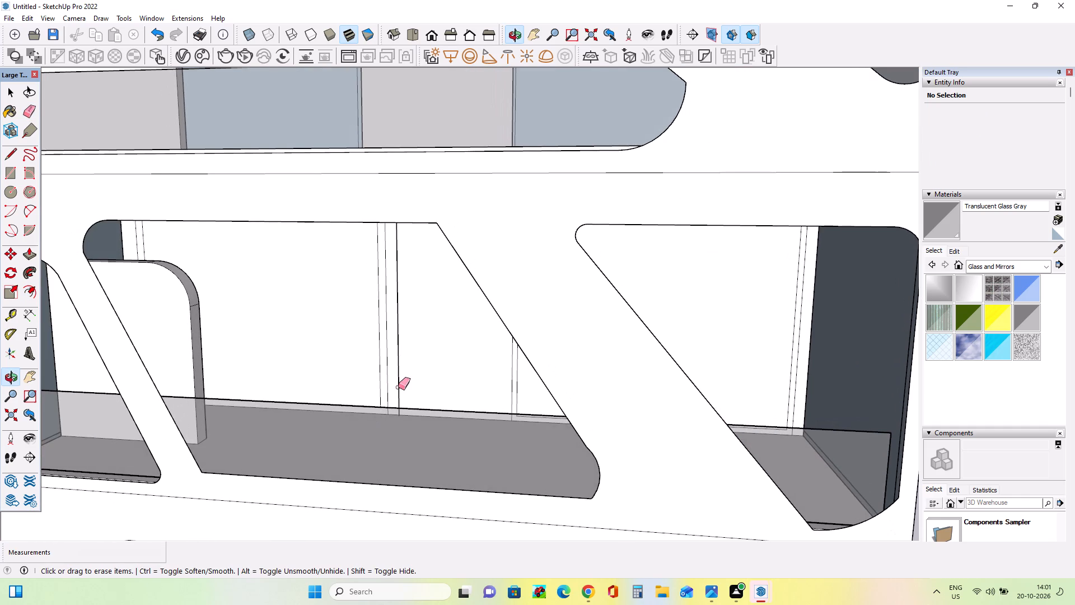
click(398, 387)
Examine the back walls and window outlines of the upper balcony storeys from several angles.
scroll(409, 394, down, 4)
middle_drag(409, 398, 431, 414)
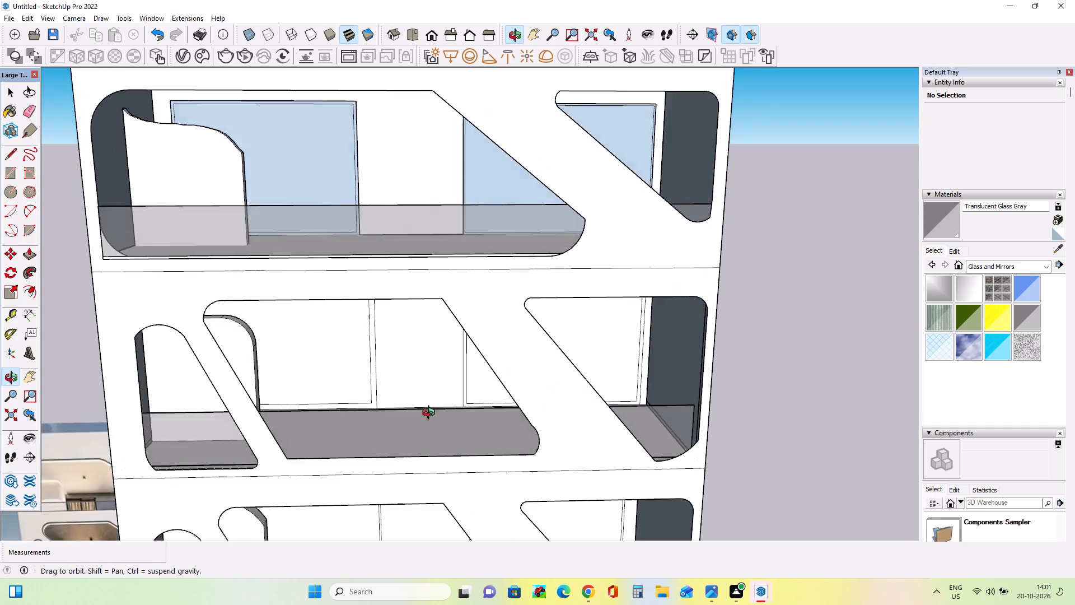
middle_drag(431, 414, 431, 414)
scroll(431, 414, down, 8)
middle_drag(407, 384, 459, 280)
scroll(410, 320, up, 3)
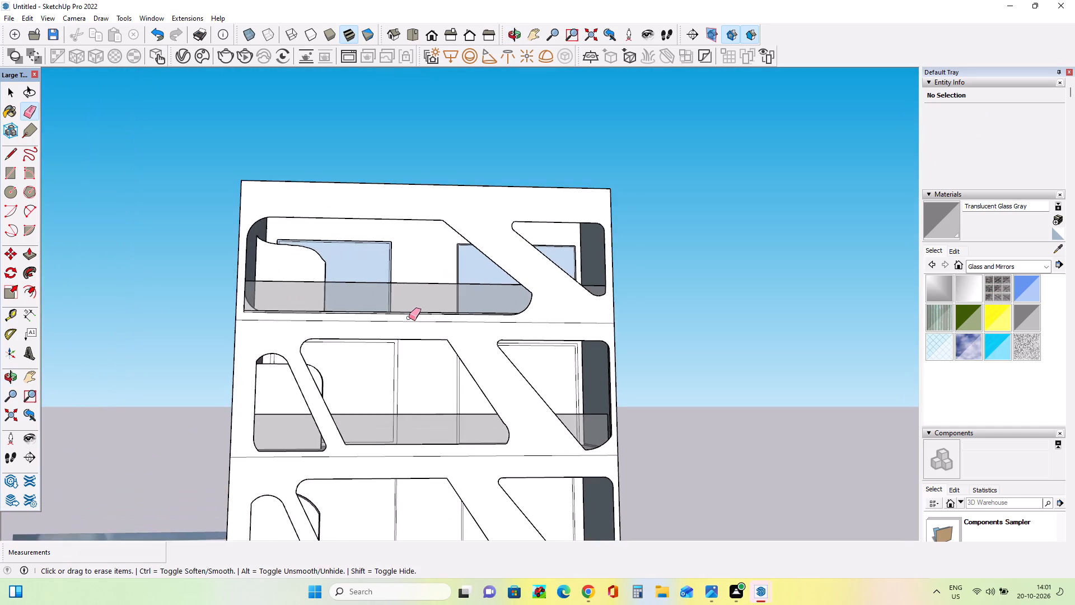
scroll(409, 318, up, 1)
middle_drag(413, 334, 461, 490)
scroll(386, 258, up, 4)
scroll(431, 308, up, 1)
middle_drag(431, 308, 385, 336)
scroll(455, 296, up, 3)
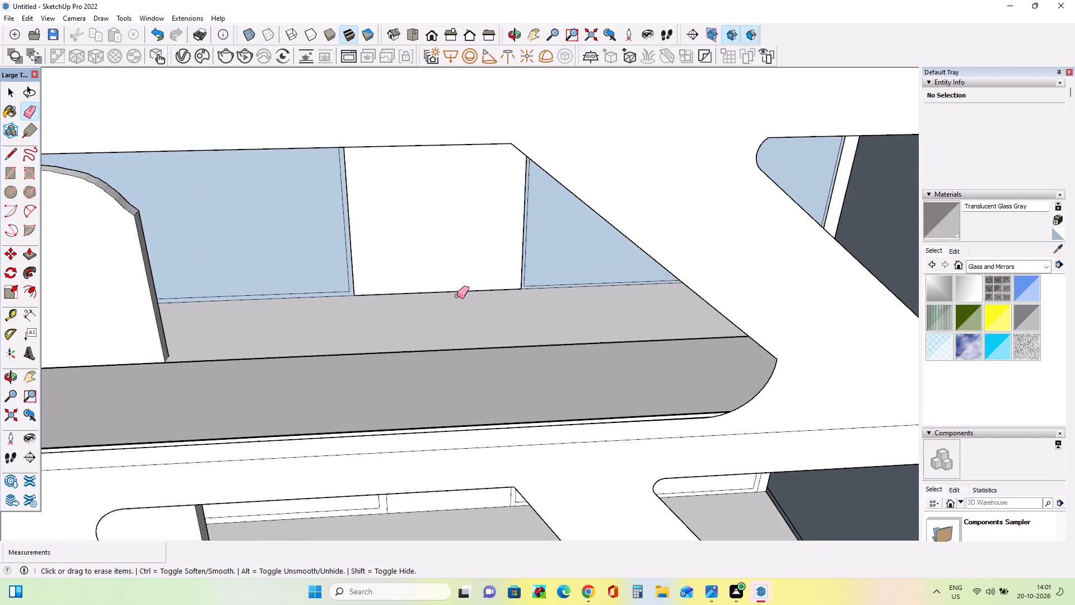
scroll(457, 296, up, 1)
scroll(530, 296, up, 1)
middle_drag(526, 300, 426, 301)
scroll(426, 301, down, 8)
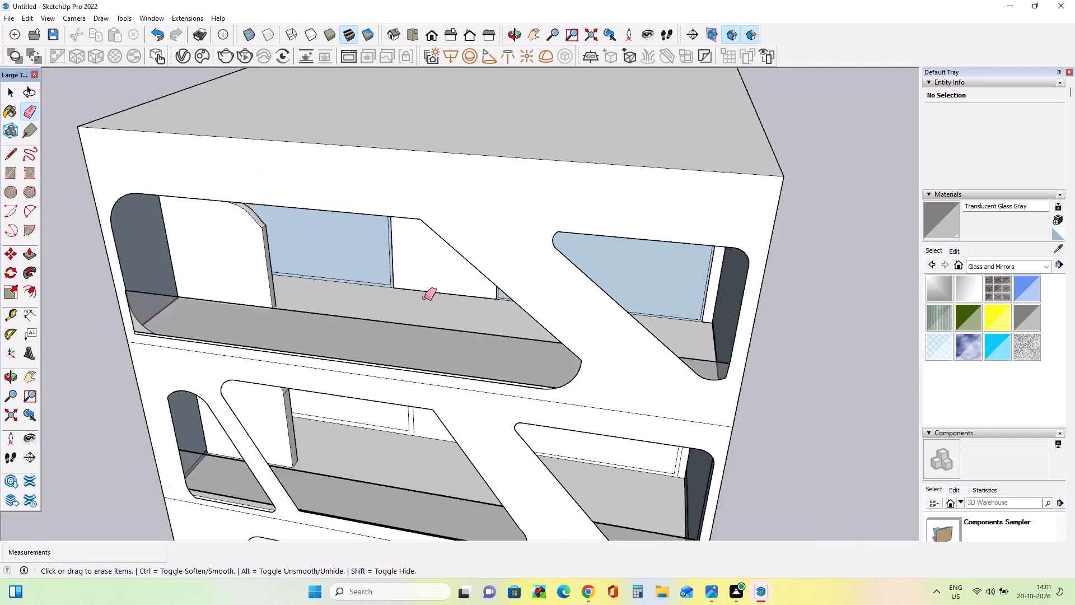
scroll(424, 297, down, 9)
middle_drag(415, 337, 539, 217)
scroll(426, 311, up, 4)
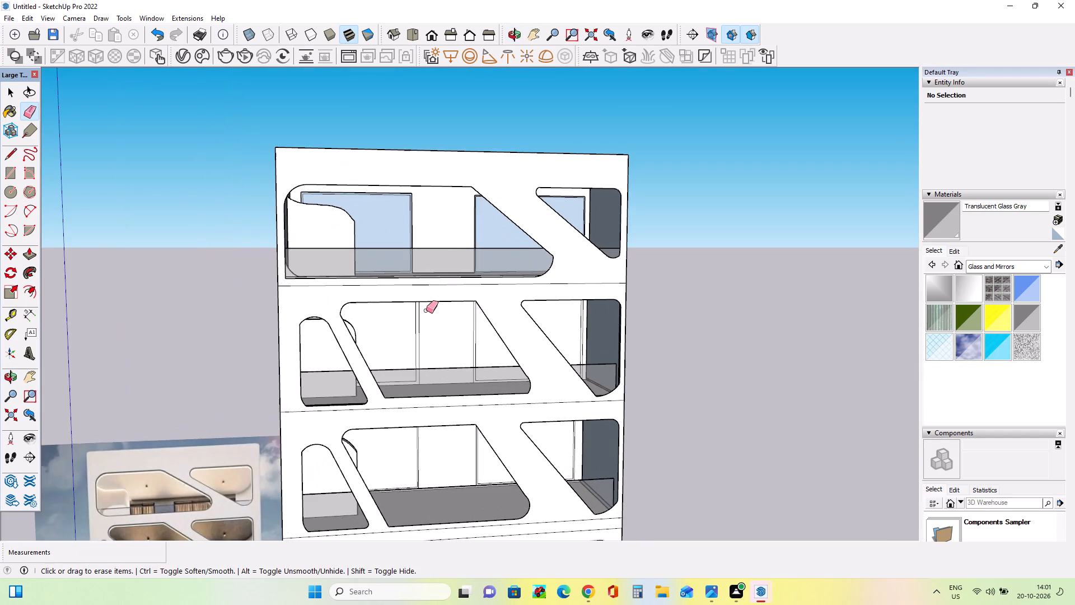
middle_drag(424, 311, 418, 339)
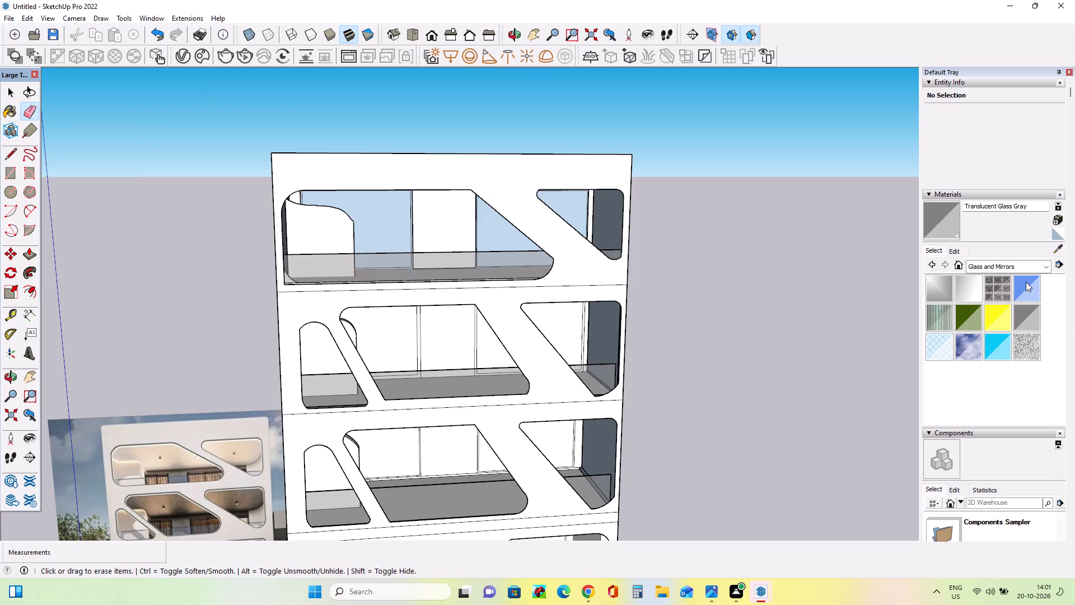
middle_drag(510, 232, 504, 261)
Draw a vertical mullion strip about 3 1/4" by 18' 3 1/4" inside the top storey's right window outline.
click(12, 178)
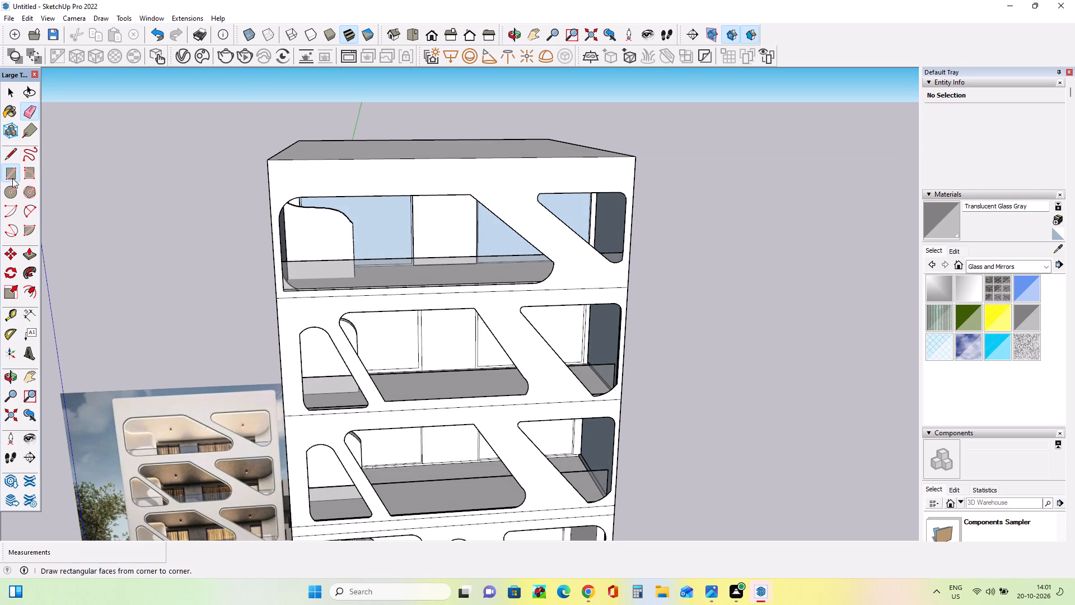
middle_drag(602, 238, 441, 274)
scroll(567, 267, up, 5)
middle_drag(568, 273, 505, 328)
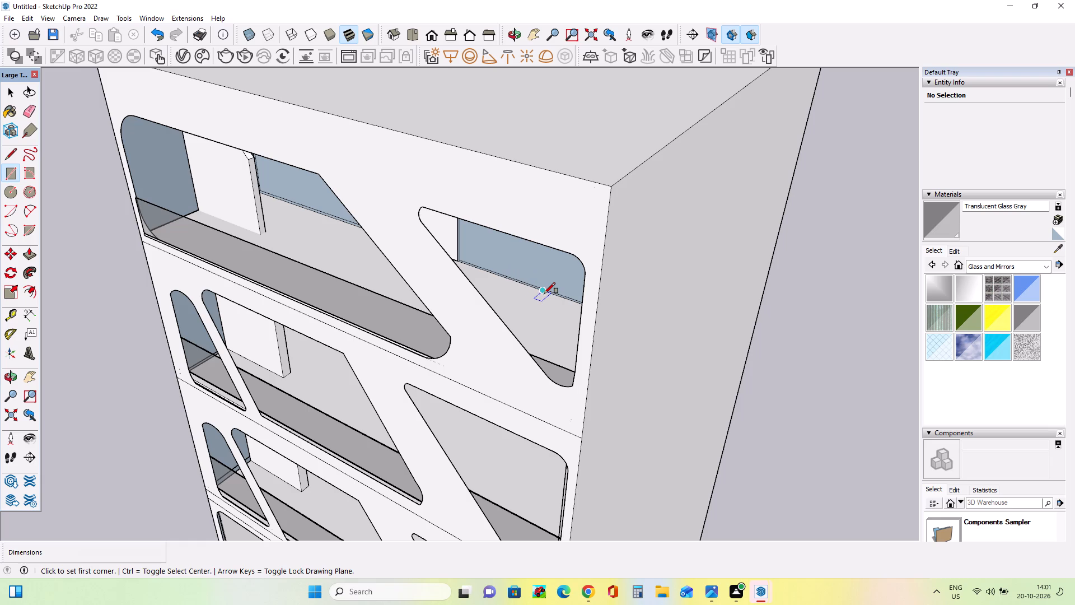
click(544, 294)
middle_drag(490, 282, 637, 100)
scroll(609, 74, up, 1)
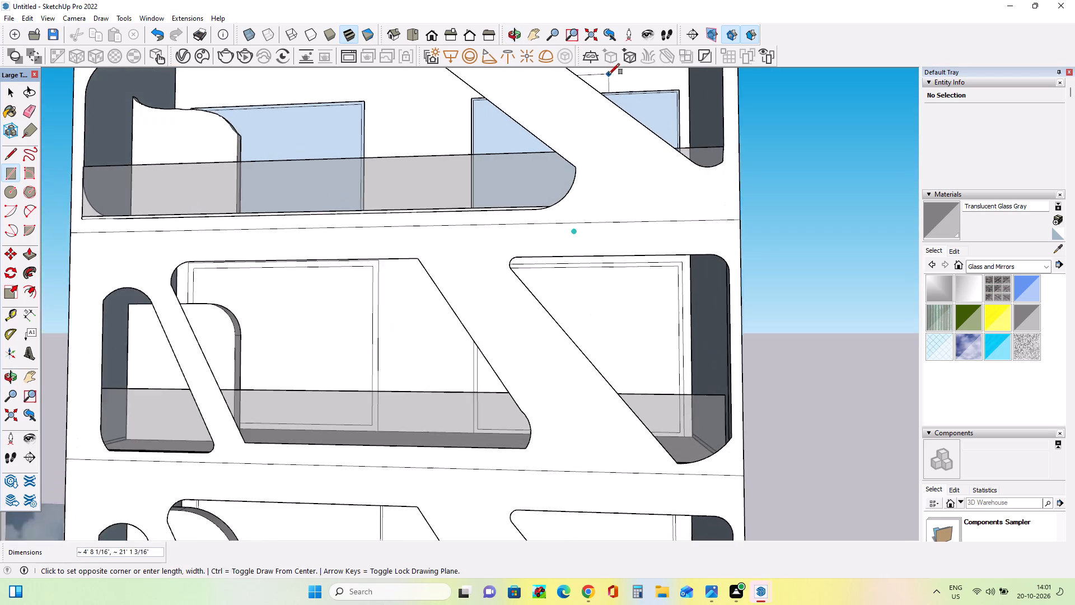
middle_drag(609, 80, 559, 185)
scroll(613, 88, up, 3)
scroll(616, 92, down, 10)
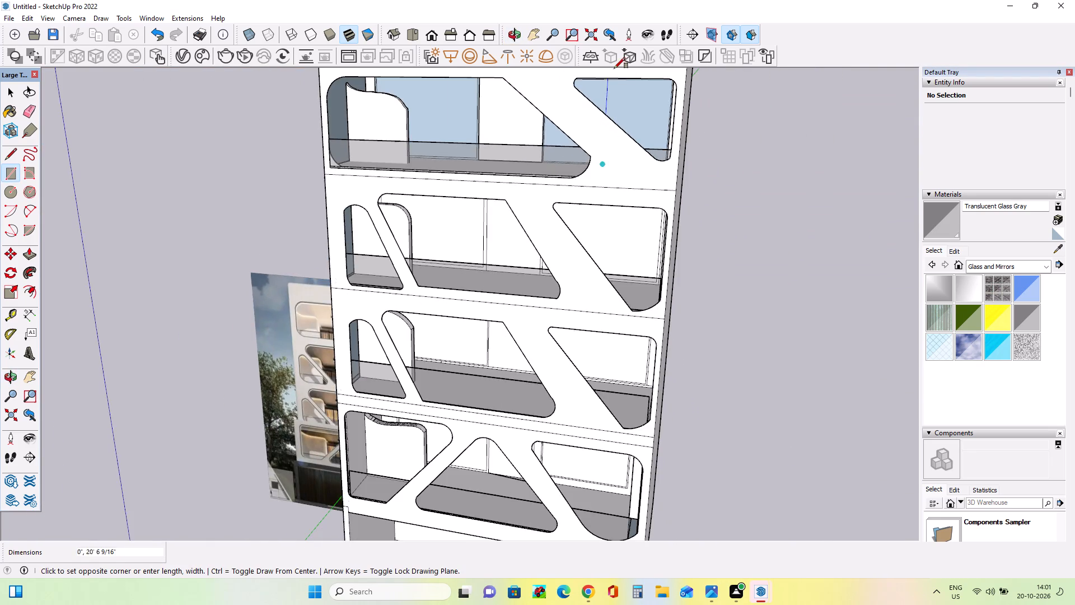
scroll(614, 68, up, 10)
middle_drag(620, 113, 621, 59)
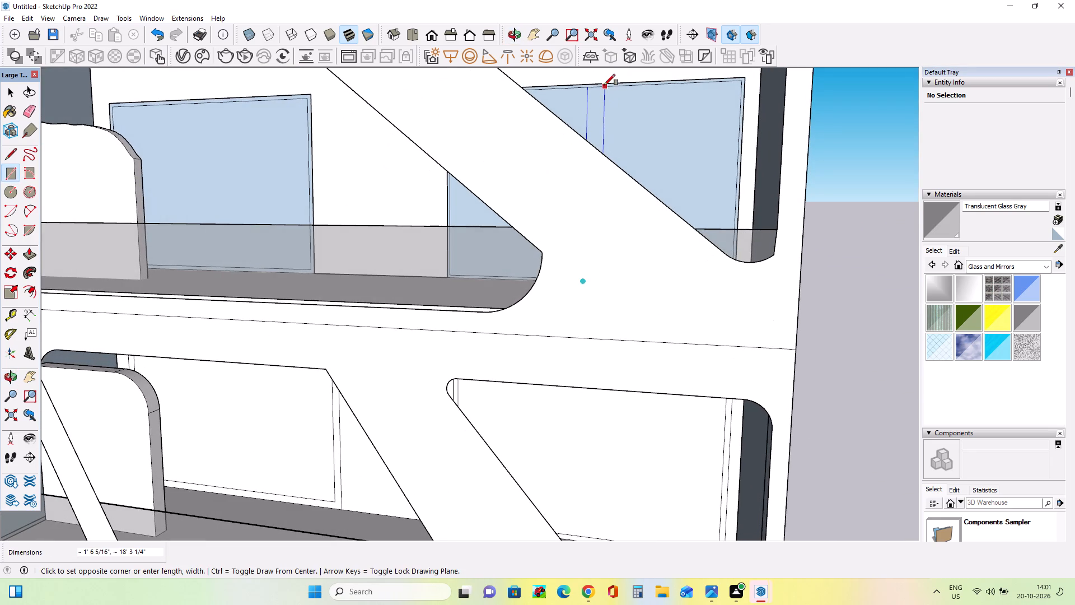
scroll(595, 86, up, 8)
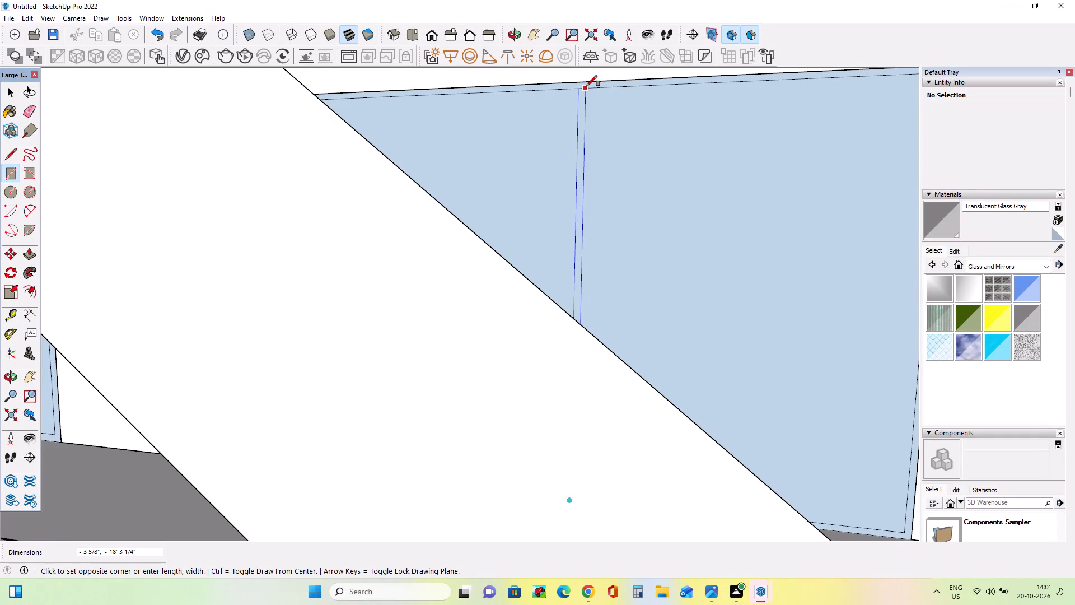
scroll(586, 86, up, 4)
click(584, 87)
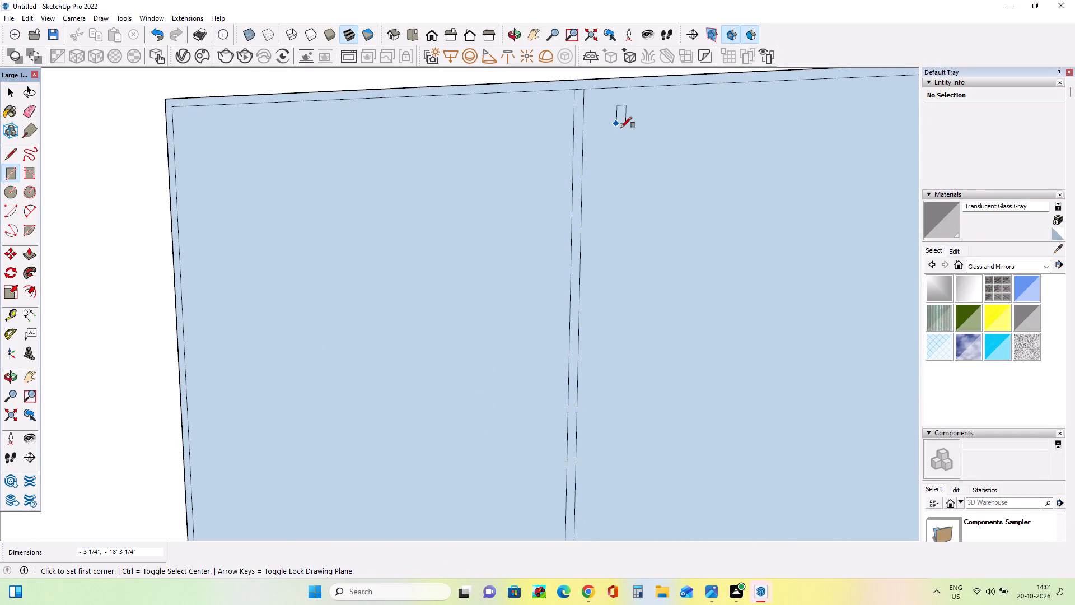
Compare the balcony windows and facade of the model with the reference image.
scroll(621, 128, down, 6)
scroll(621, 133, up, 1)
scroll(621, 133, down, 12)
middle_drag(567, 185, 768, 174)
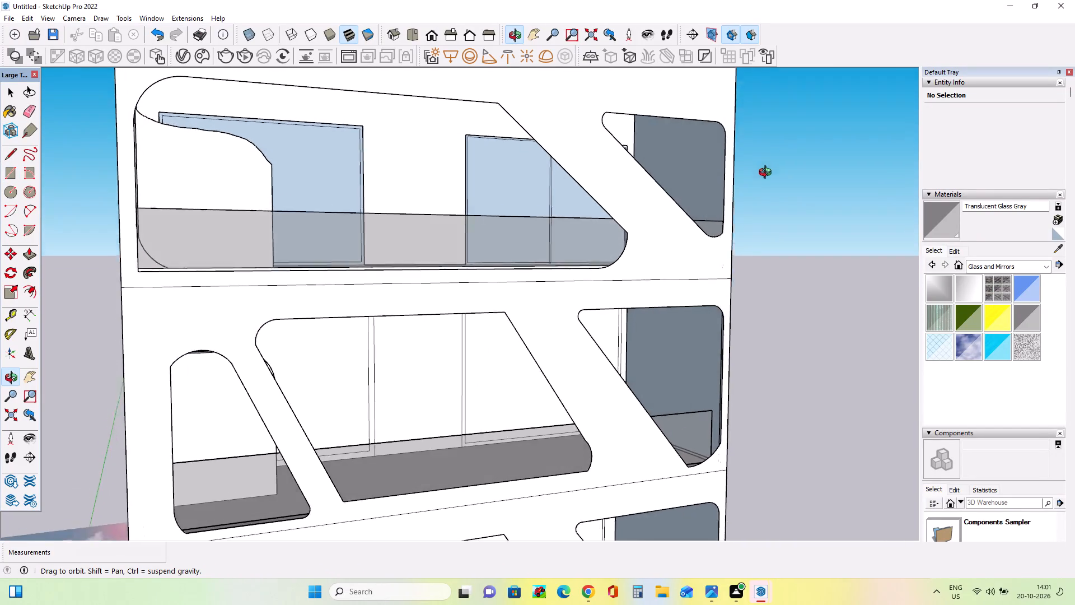
middle_drag(768, 174, 693, 197)
scroll(709, 197, down, 5)
middle_drag(696, 194, 641, 190)
scroll(644, 190, down, 4)
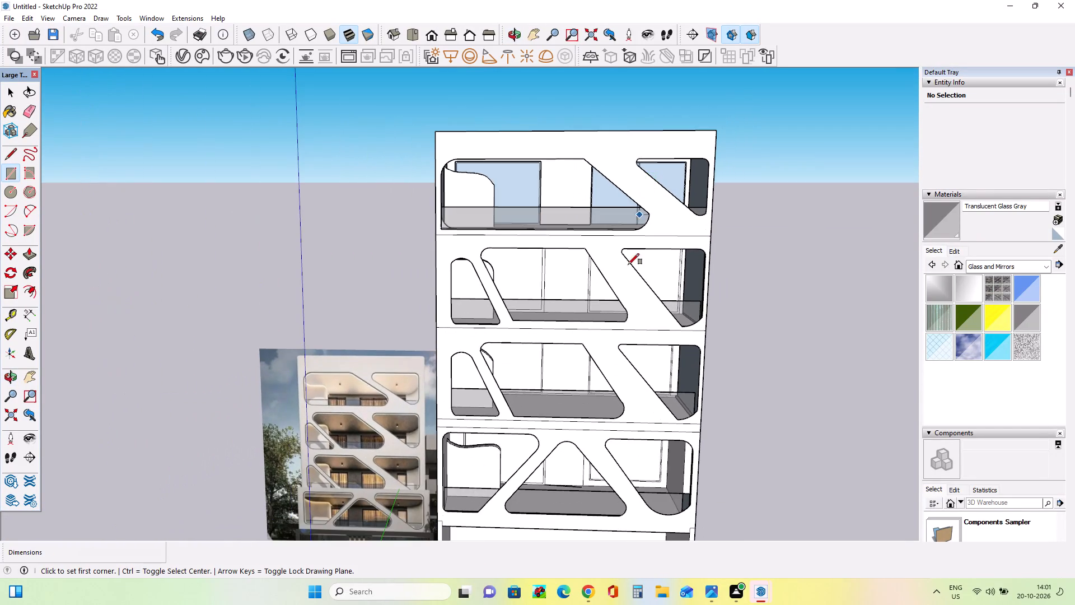
middle_drag(622, 286, 629, 315)
scroll(307, 417, up, 5)
scroll(380, 421, up, 8)
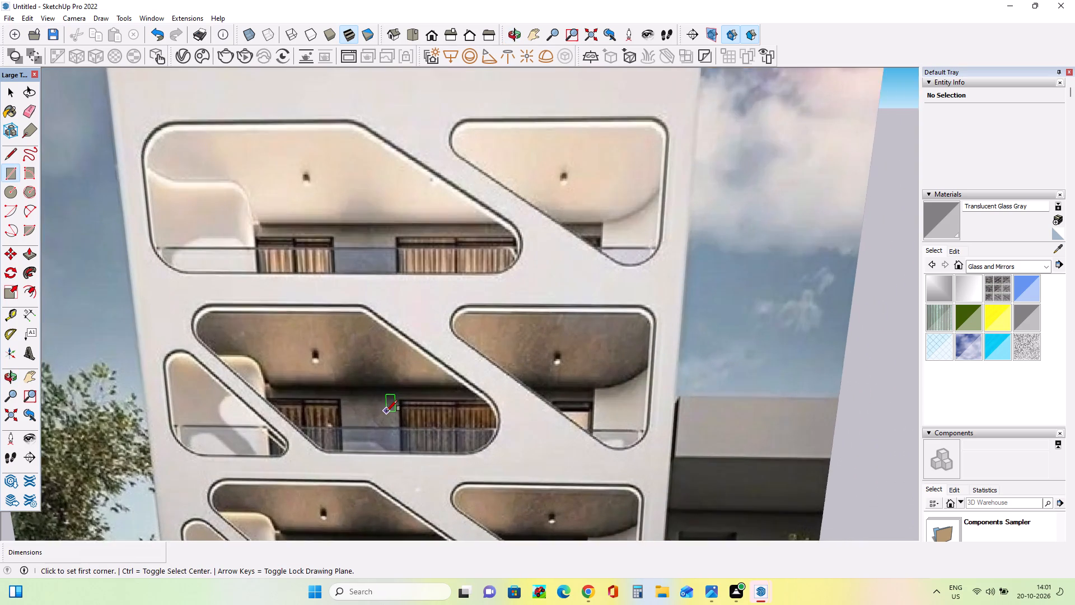
scroll(386, 411, up, 2)
middle_drag(386, 411, 498, 397)
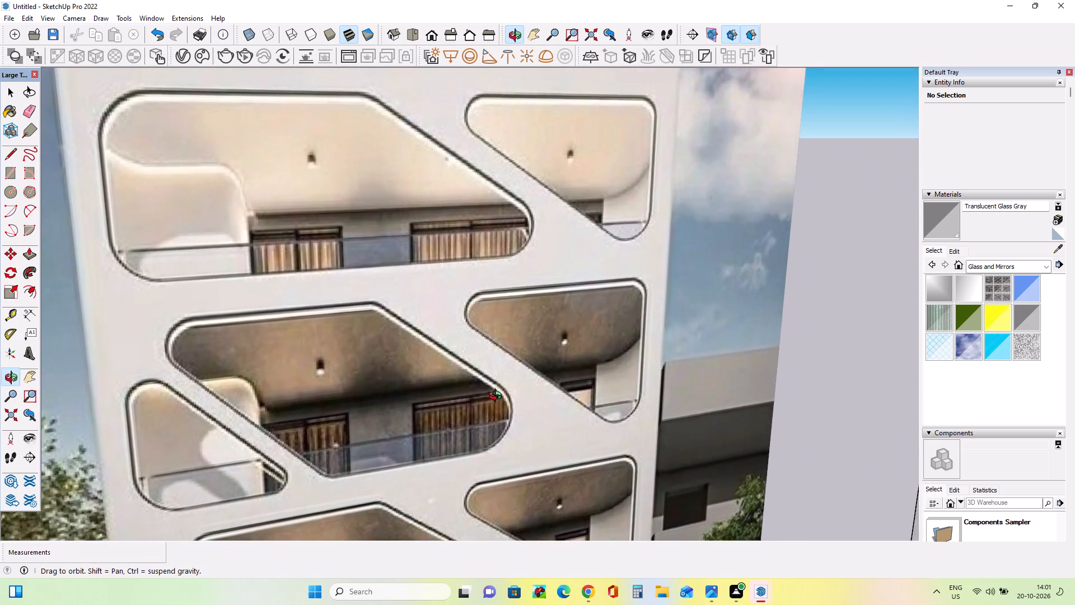
middle_drag(498, 397, 487, 394)
scroll(461, 385, down, 3)
scroll(413, 353, down, 16)
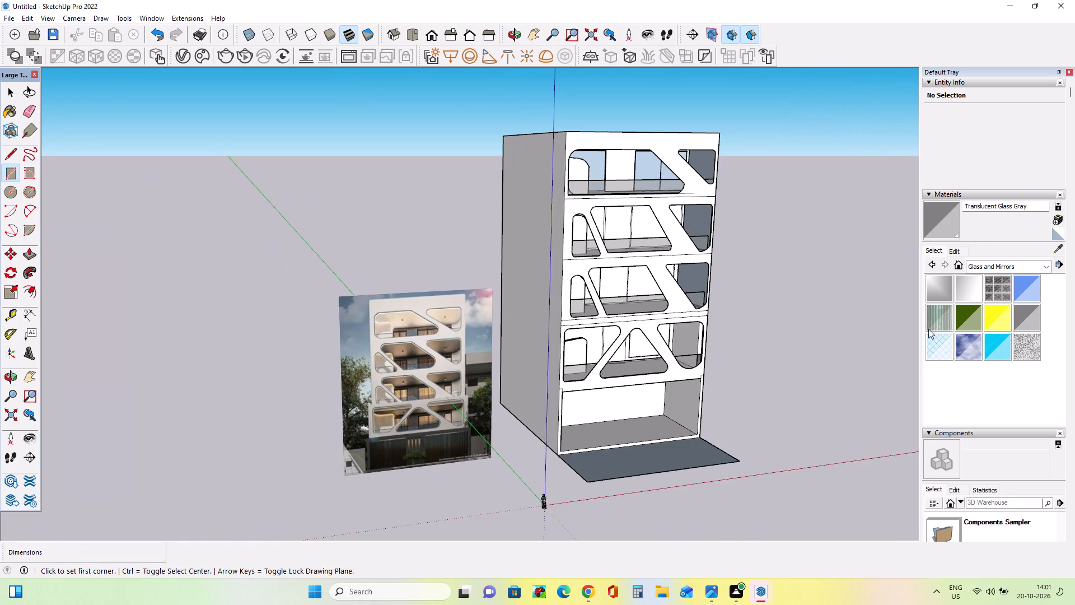
middle_drag(880, 328, 705, 347)
scroll(732, 166, up, 6)
middle_drag(667, 213, 795, 196)
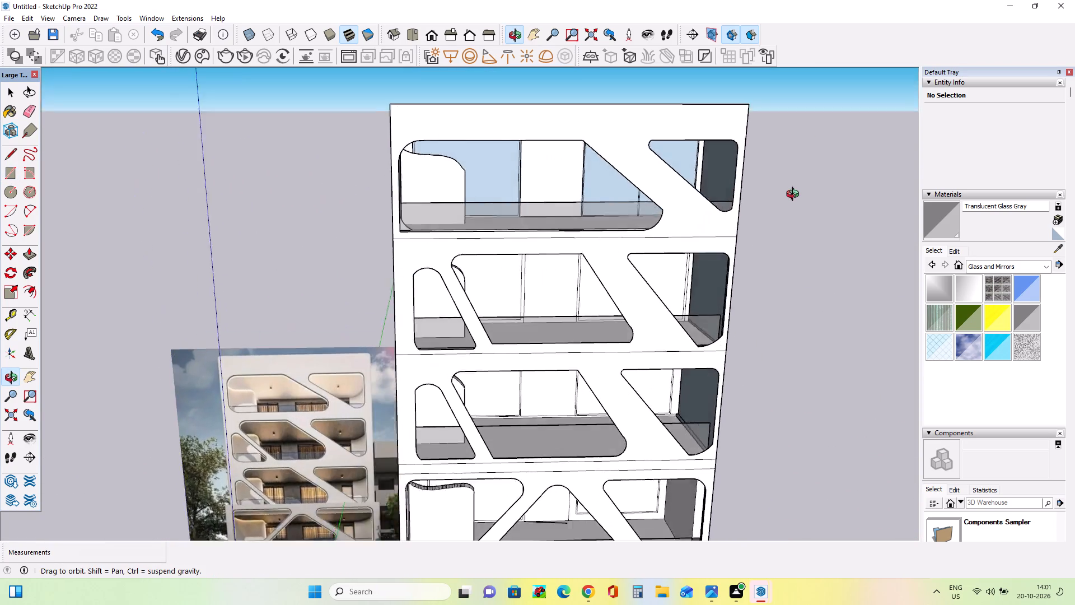
middle_drag(795, 196, 808, 160)
scroll(668, 190, down, 3)
middle_drag(697, 215, 637, 217)
scroll(603, 222, down, 4)
middle_click(594, 224)
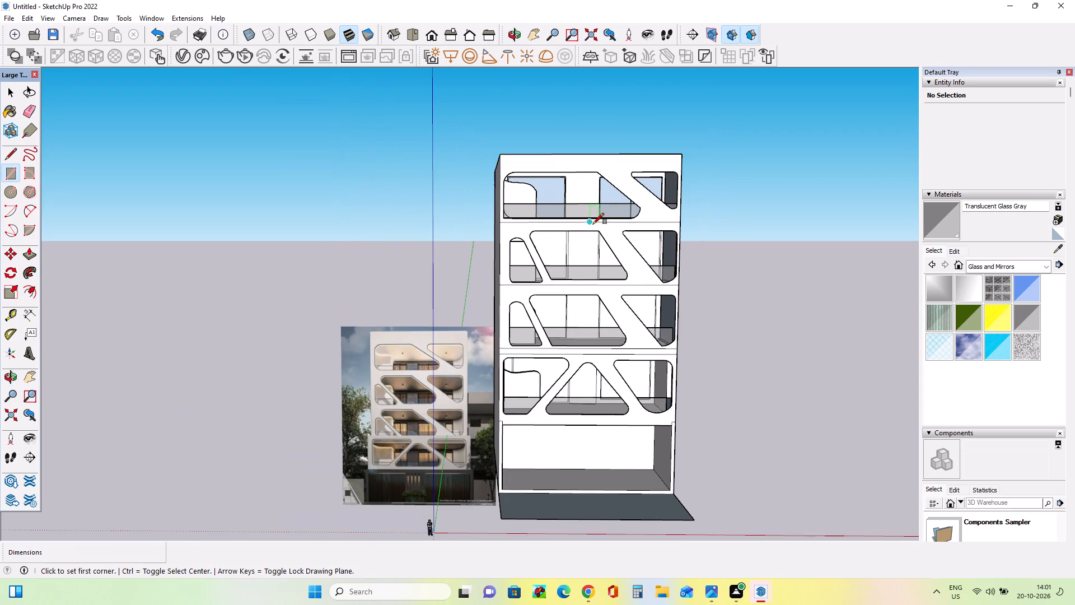
middle_drag(690, 231, 643, 238)
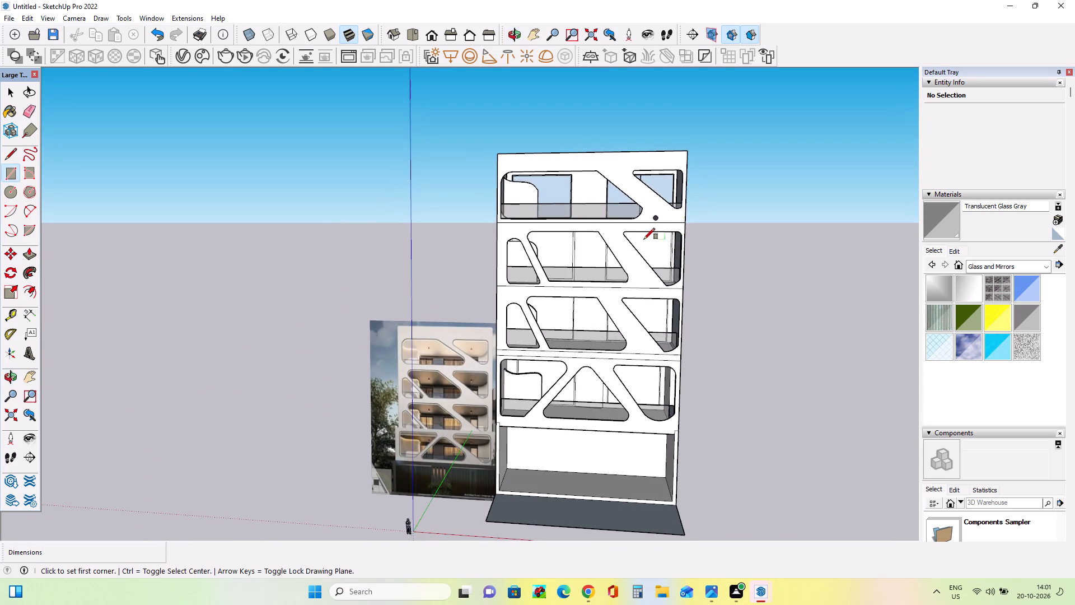
middle_drag(644, 240, 680, 229)
scroll(664, 239, up, 3)
middle_drag(663, 239, 671, 254)
scroll(629, 219, up, 4)
middle_drag(371, 164, 368, 327)
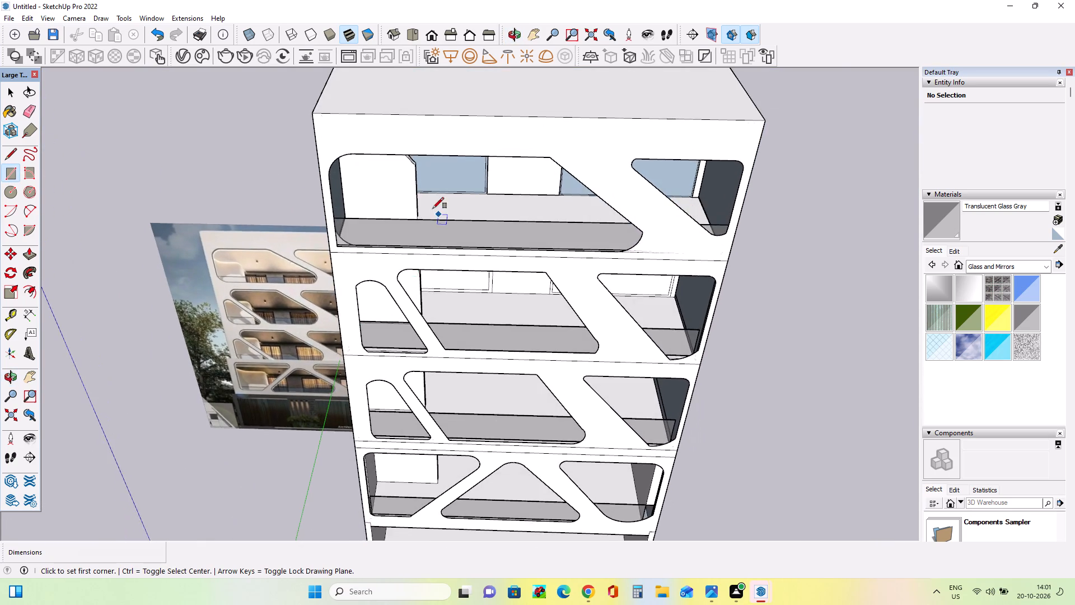
Draw a narrow vertical mullion strip about 18' 5" tall inside the top storey's left window outline.
scroll(433, 209, up, 4)
middle_drag(436, 192, 368, 99)
scroll(368, 99, up, 1)
middle_drag(470, 169, 373, 208)
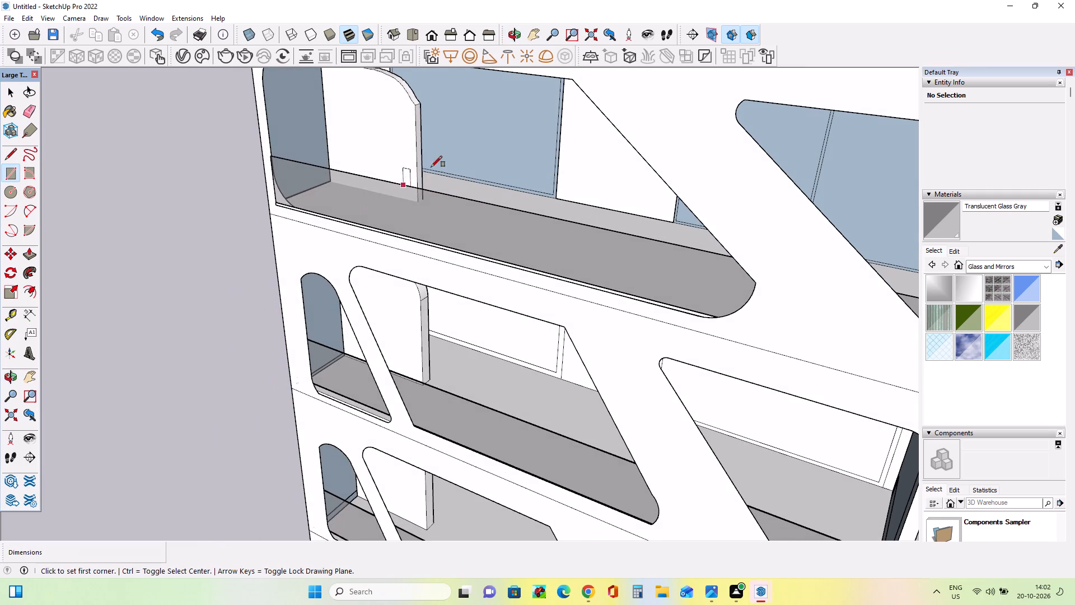
click(455, 180)
scroll(477, 131, down, 8)
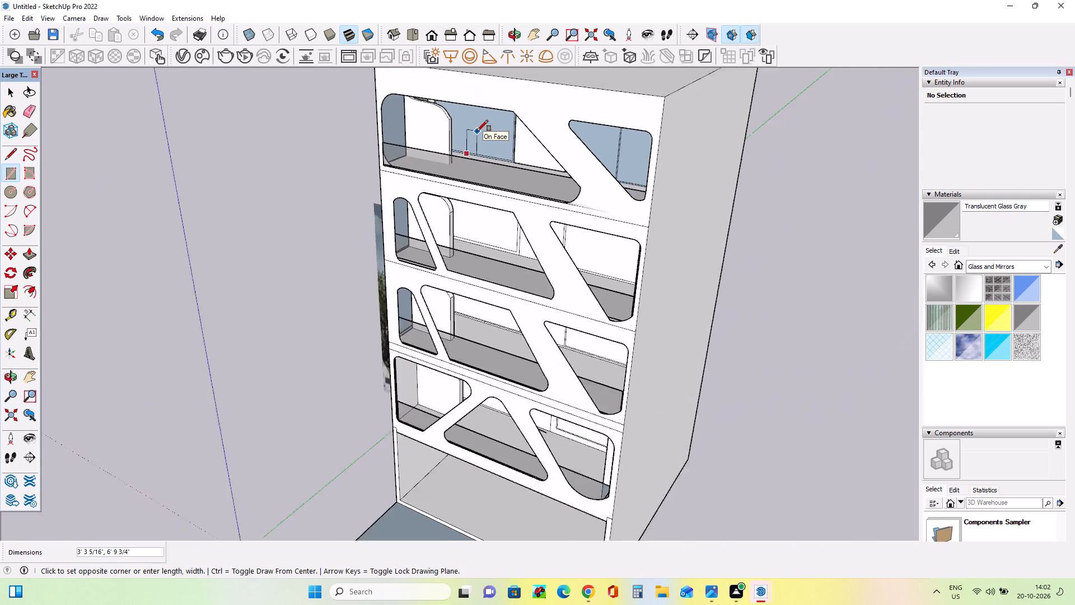
scroll(477, 131, down, 2)
middle_drag(477, 131, 550, 25)
scroll(481, 125, up, 8)
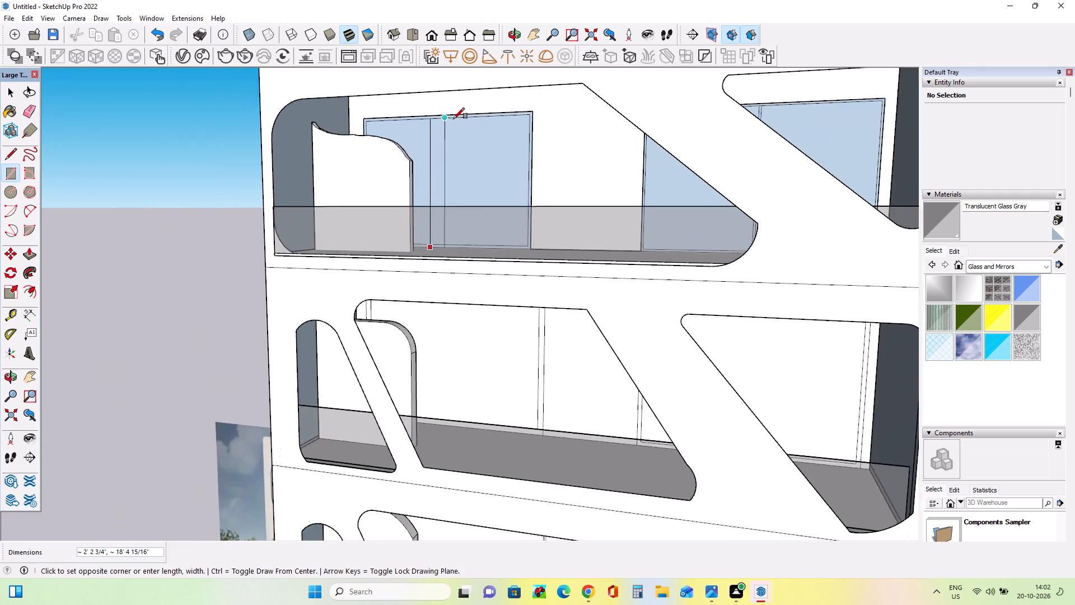
scroll(454, 119, up, 5)
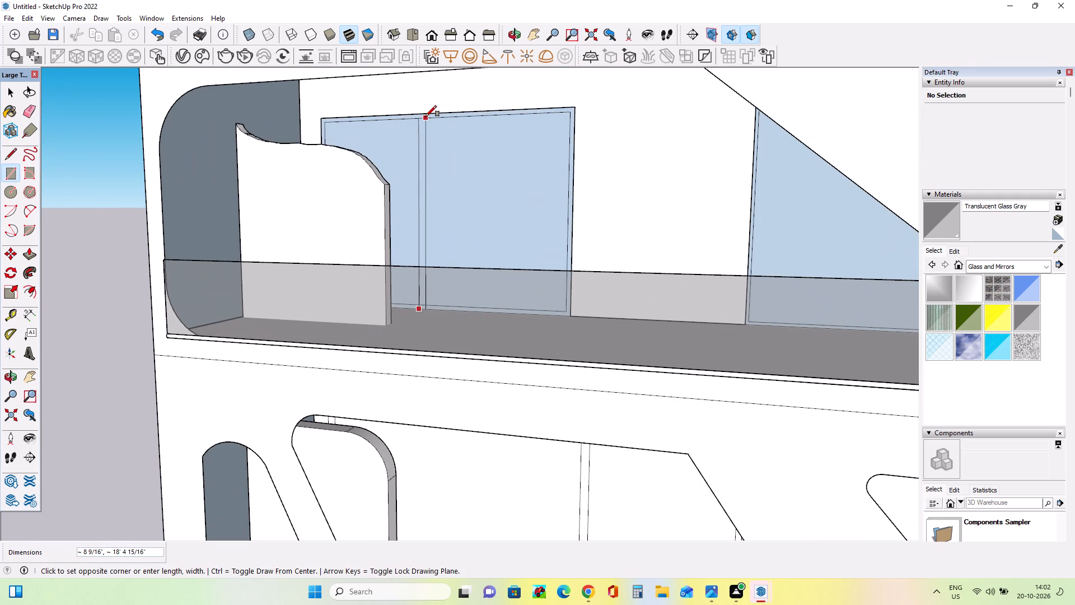
scroll(426, 117, up, 4)
click(422, 117)
Draw a narrow vertical mullion strip about 22' 2" tall inside the left window outline of the second storey from the top.
scroll(546, 159, down, 2)
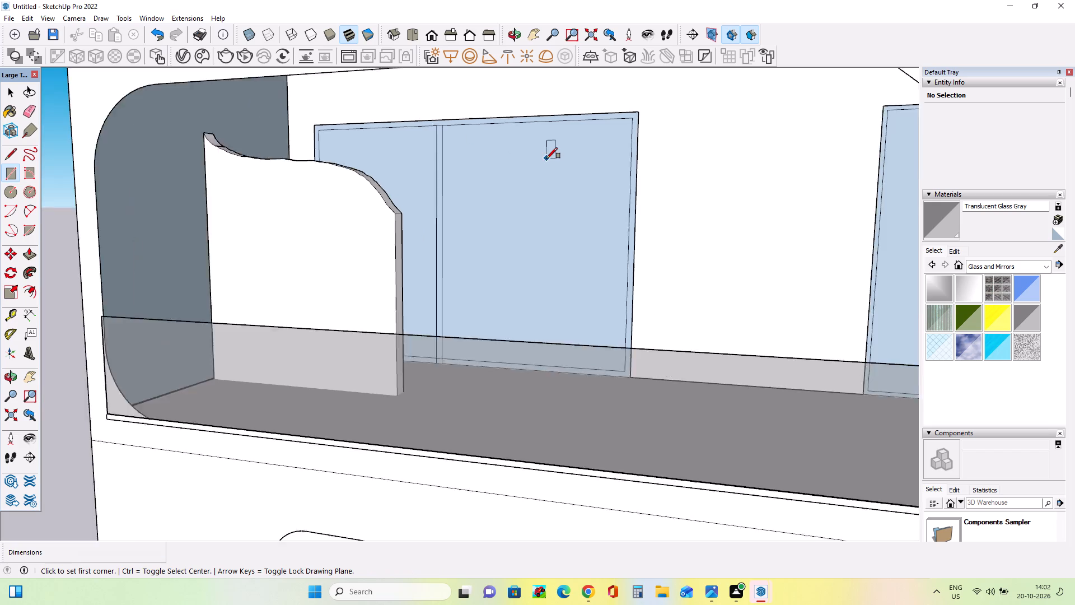
scroll(546, 159, down, 6)
scroll(546, 159, up, 1)
scroll(546, 166, down, 8)
middle_drag(614, 292, 748, 283)
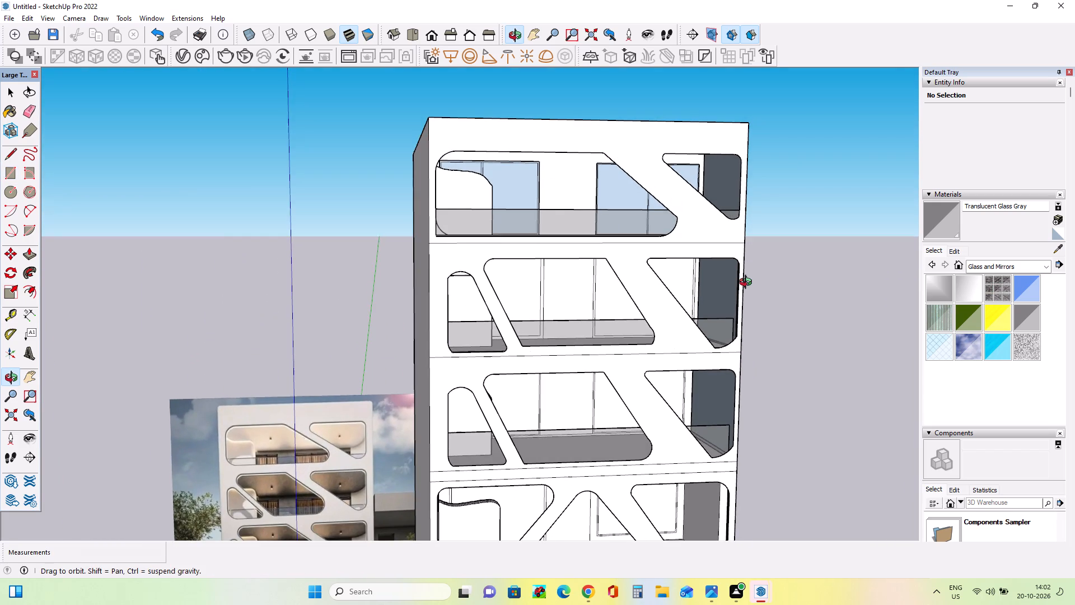
middle_drag(748, 283, 748, 284)
scroll(558, 331, down, 3)
middle_drag(569, 334, 503, 324)
scroll(569, 334, up, 5)
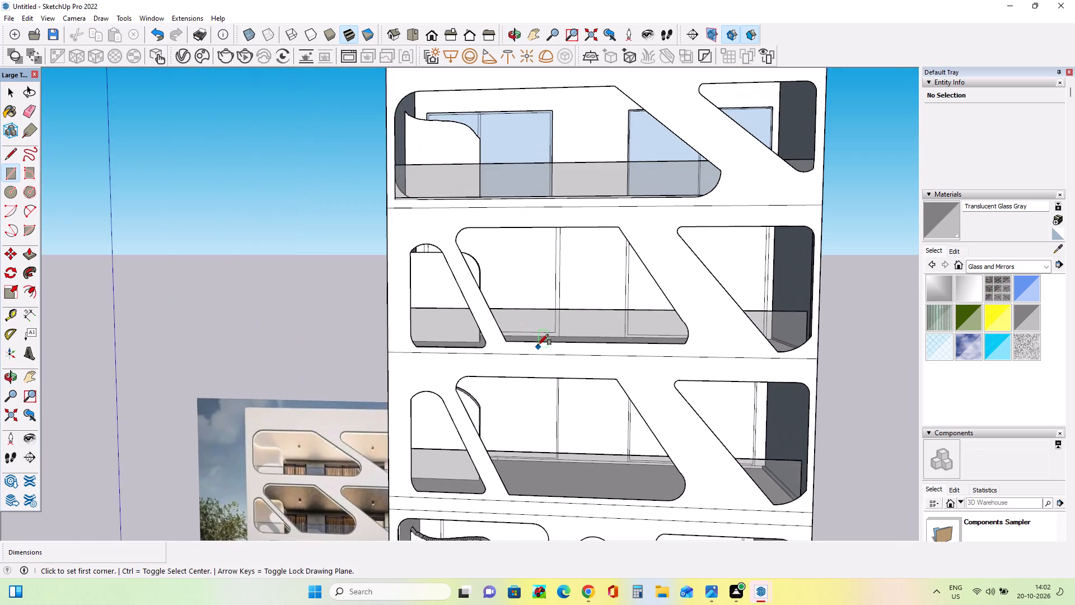
middle_drag(521, 346, 401, 392)
middle_drag(539, 330, 644, 414)
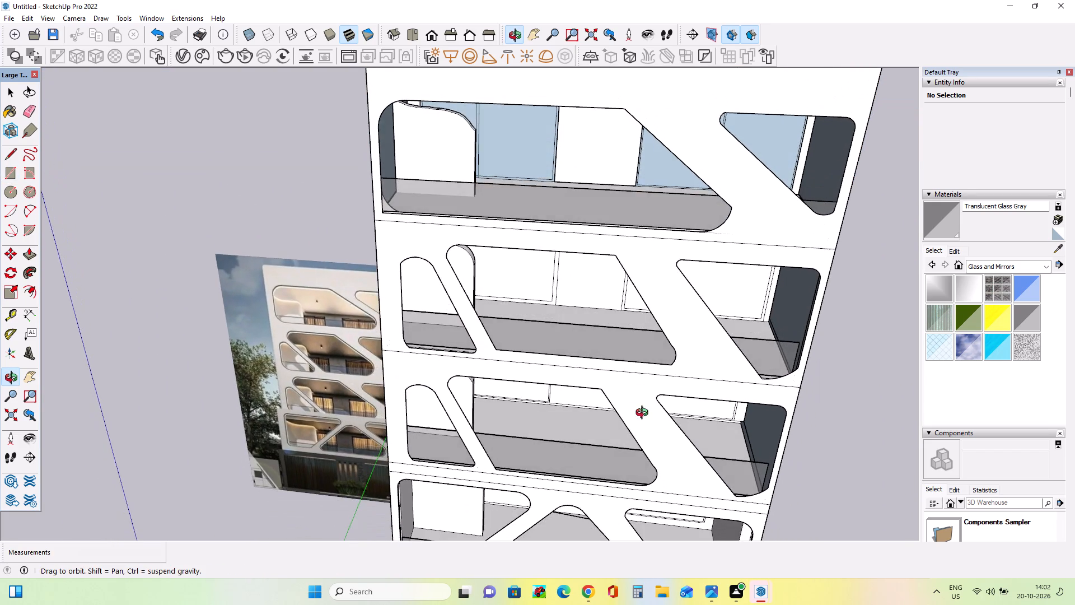
middle_drag(644, 414, 663, 331)
scroll(539, 288, up, 2)
middle_drag(542, 287, 489, 347)
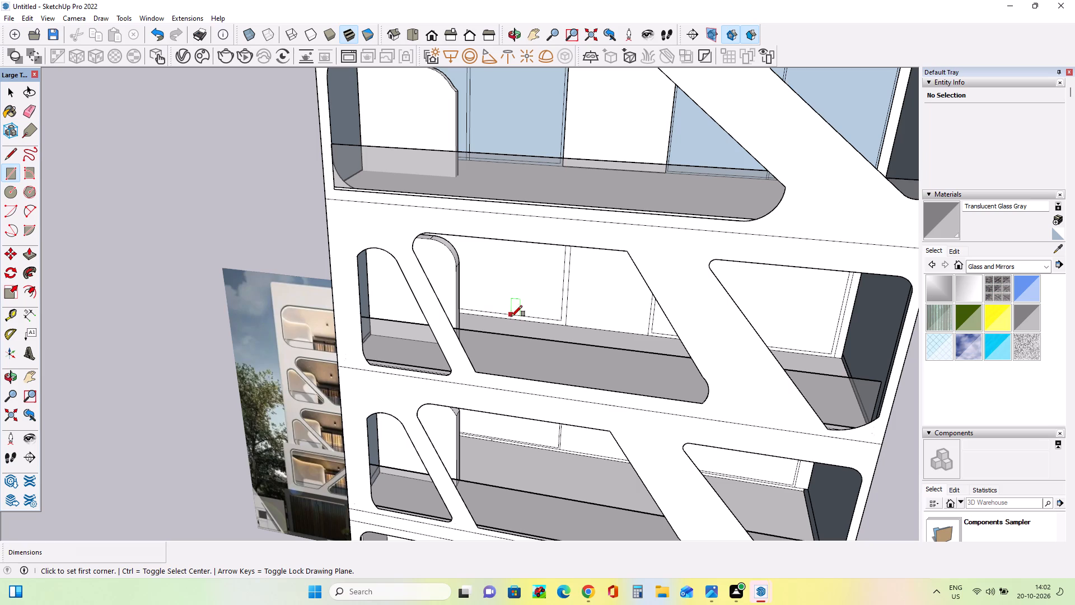
click(483, 310)
middle_drag(497, 294, 552, 172)
scroll(490, 221, up, 4)
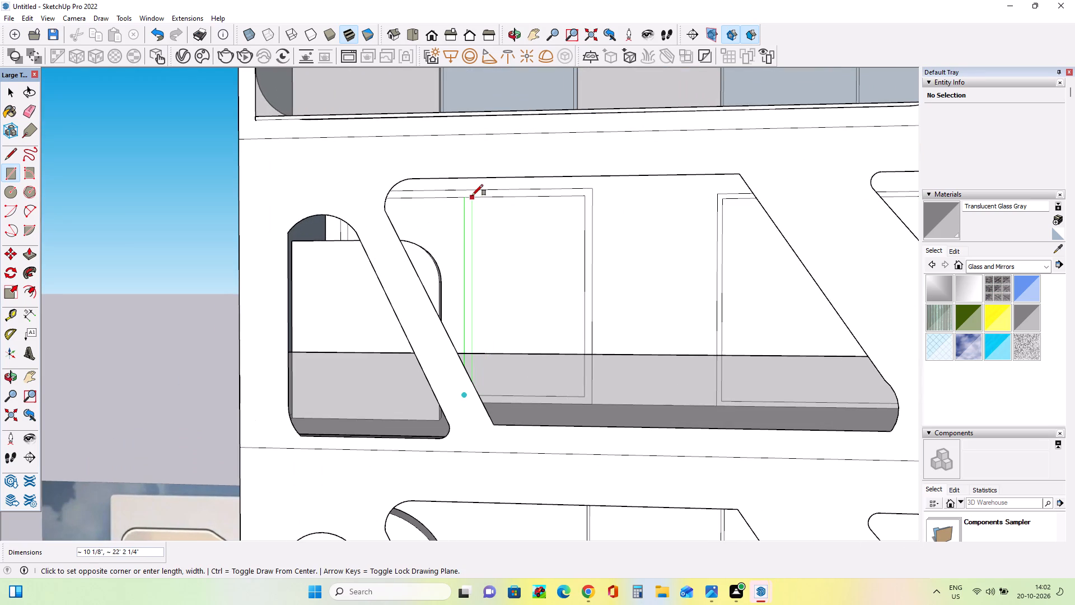
scroll(471, 195, up, 5)
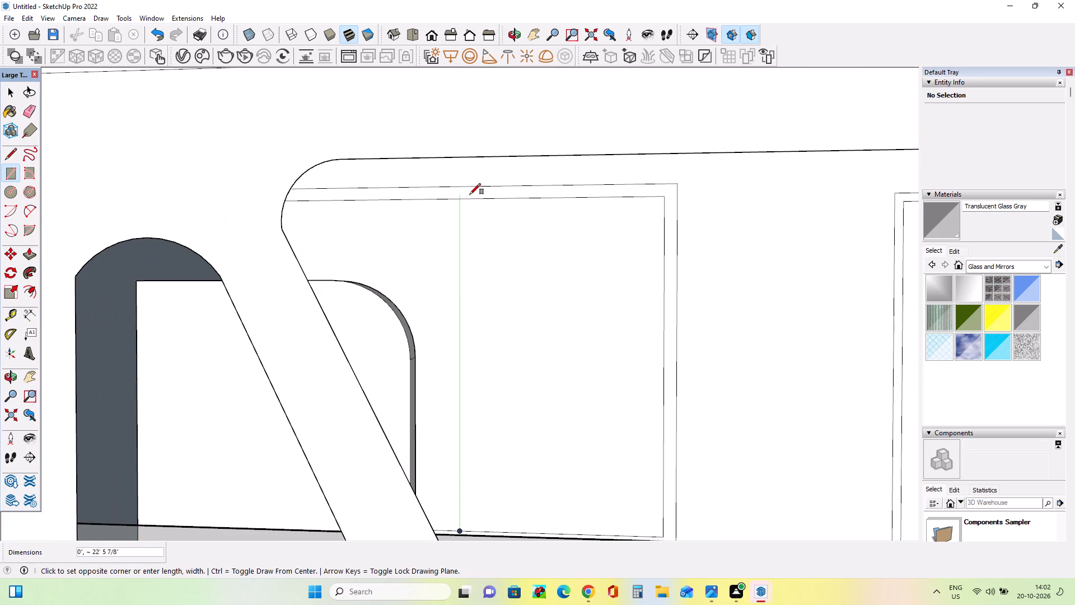
scroll(470, 199, up, 3)
click(464, 201)
Draw a vertical mullion strip about 21' 11 13/16" tall near the left side of the second-from-top storey's right window outline.
scroll(504, 212, down, 3)
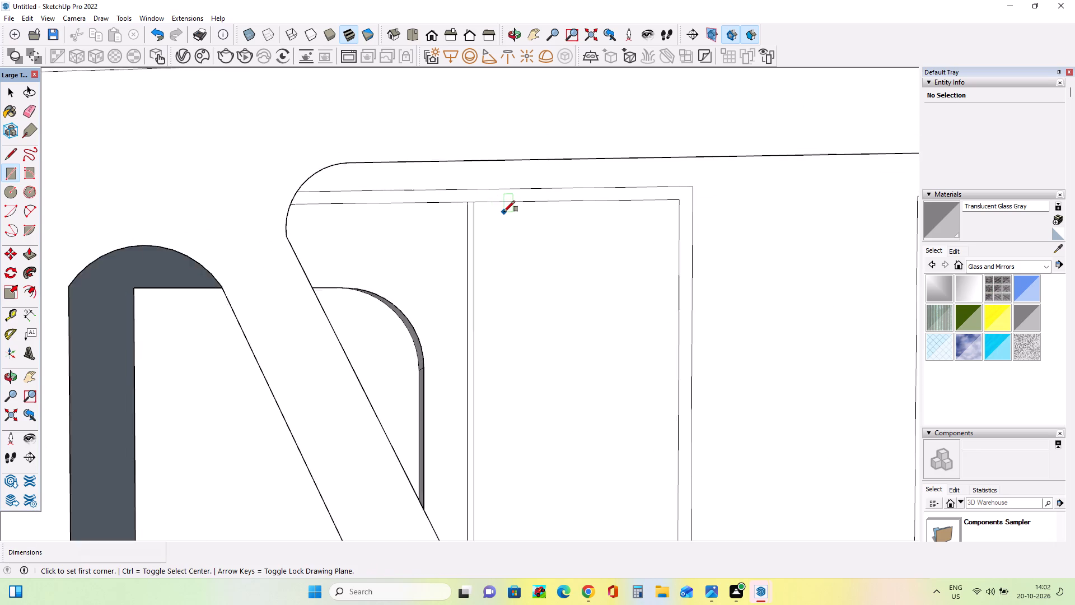
scroll(504, 212, down, 16)
middle_drag(925, 319, 705, 434)
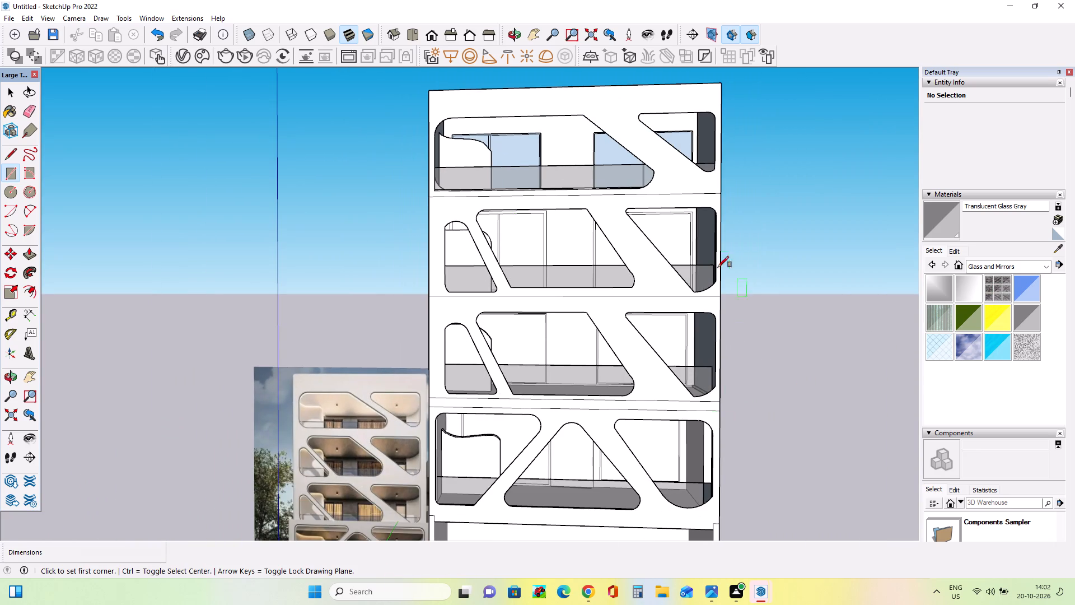
middle_drag(718, 271, 742, 431)
scroll(683, 246, up, 4)
middle_drag(733, 273, 568, 192)
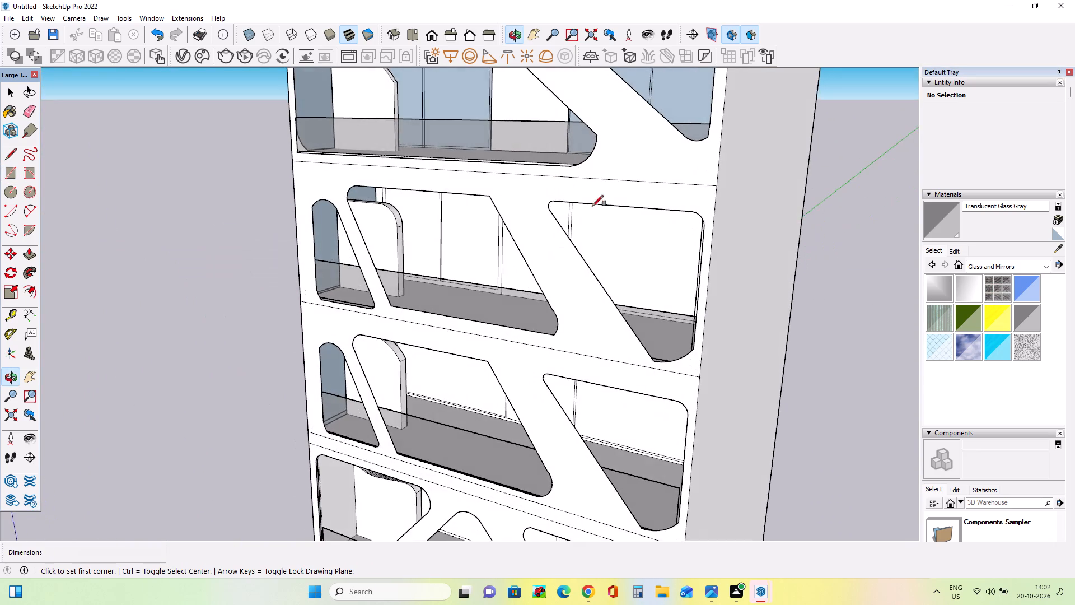
scroll(641, 256, up, 1)
scroll(641, 256, down, 1)
scroll(641, 256, up, 3)
middle_drag(641, 291, 559, 337)
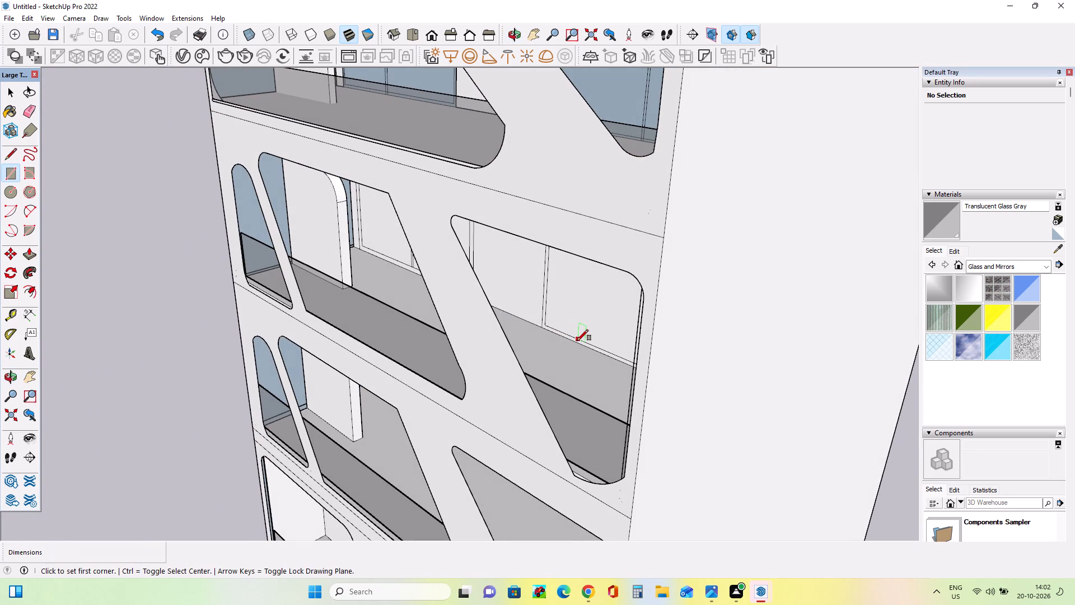
click(577, 341)
middle_drag(568, 297, 674, 182)
scroll(621, 142, up, 5)
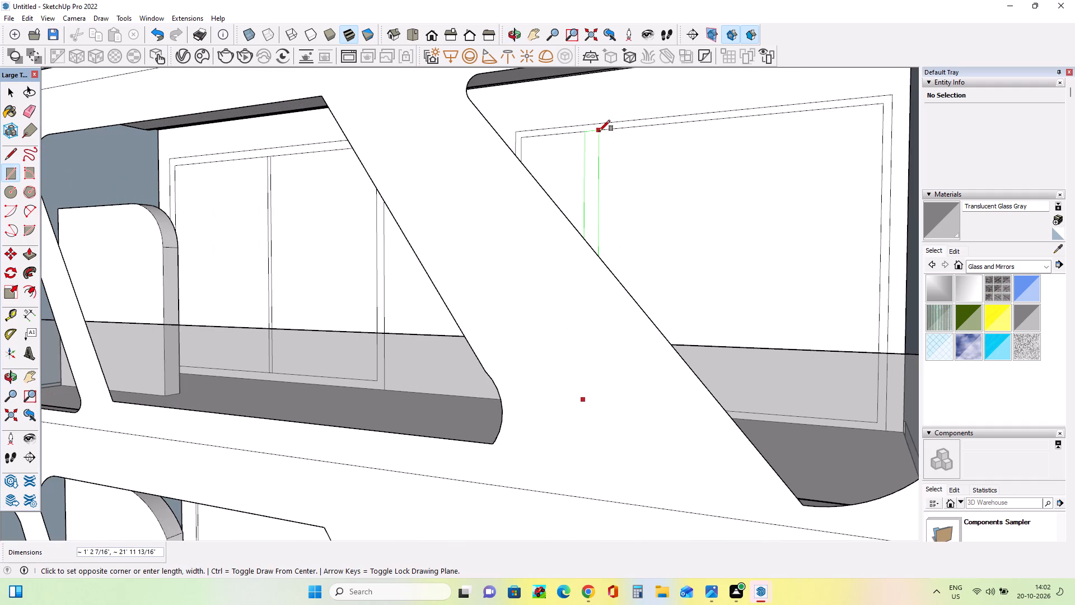
scroll(597, 135, up, 6)
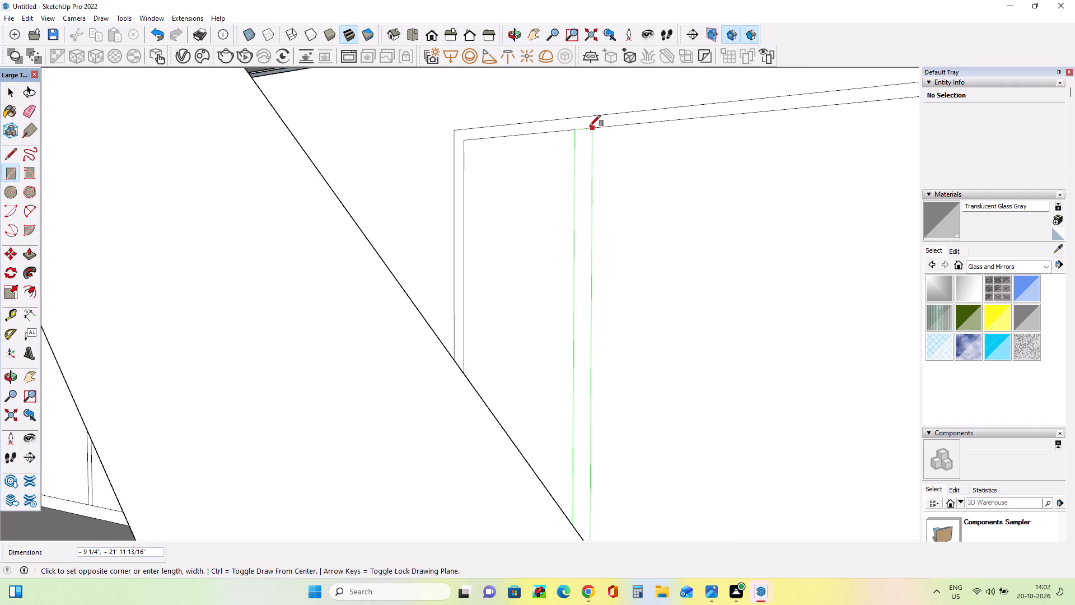
click(584, 127)
Draw another mullion strip about 4 1/4" by 21' 11 13/16" farther right in the same window of the second storey from the top.
scroll(633, 159, down, 6)
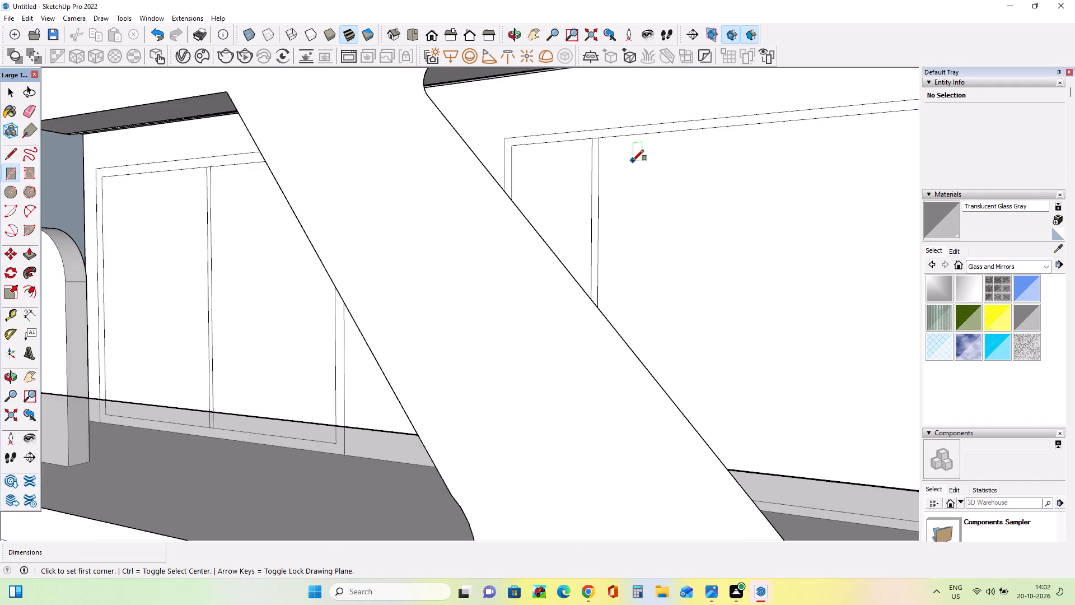
scroll(633, 161, down, 8)
click(690, 147)
middle_drag(705, 248, 692, 314)
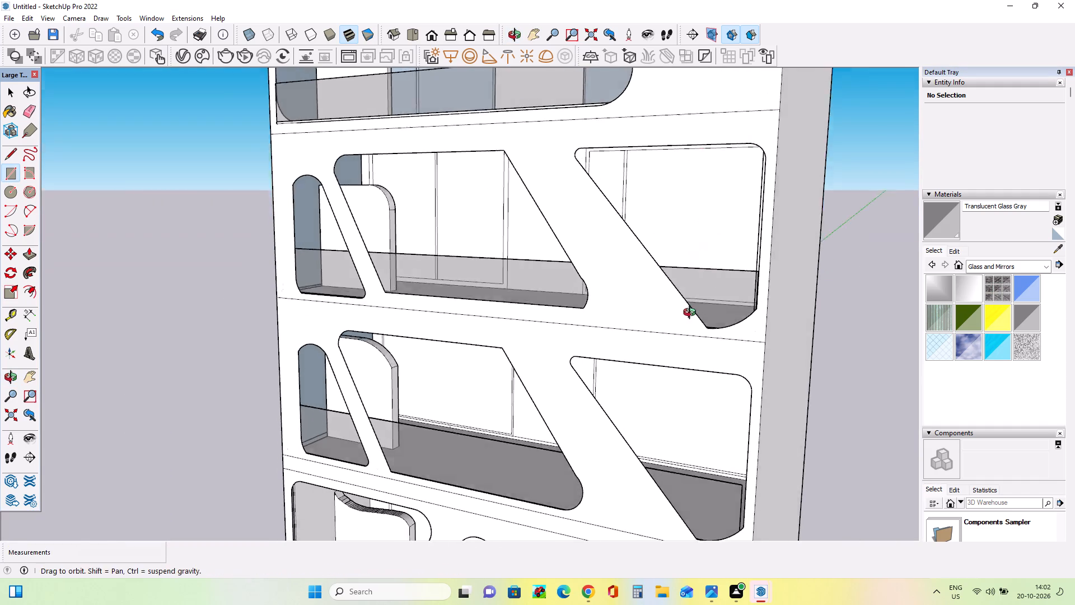
middle_drag(692, 314, 685, 364)
scroll(704, 313, up, 7)
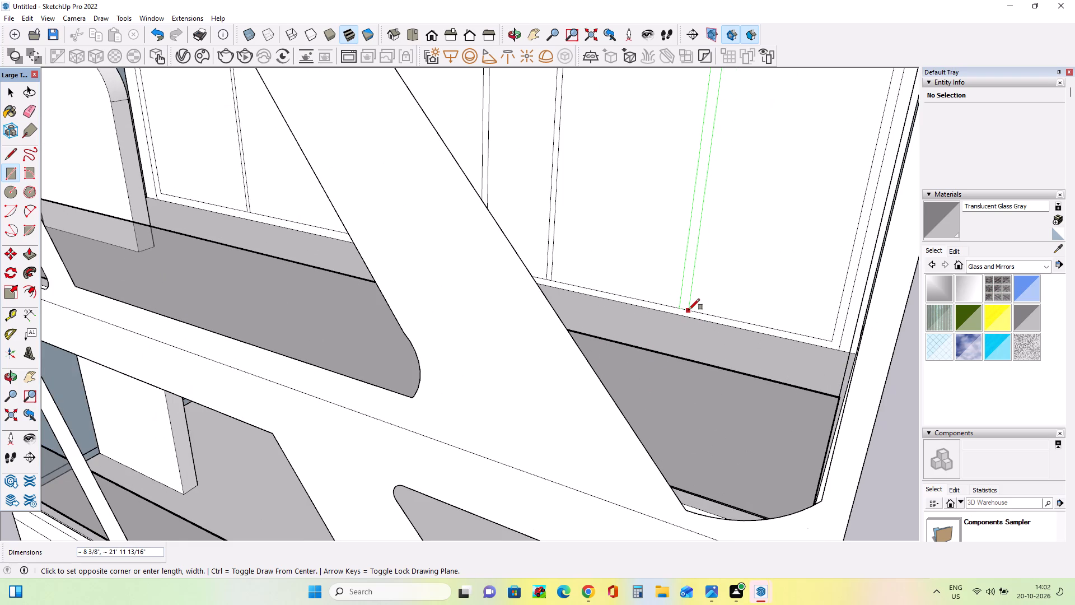
scroll(686, 314, up, 5)
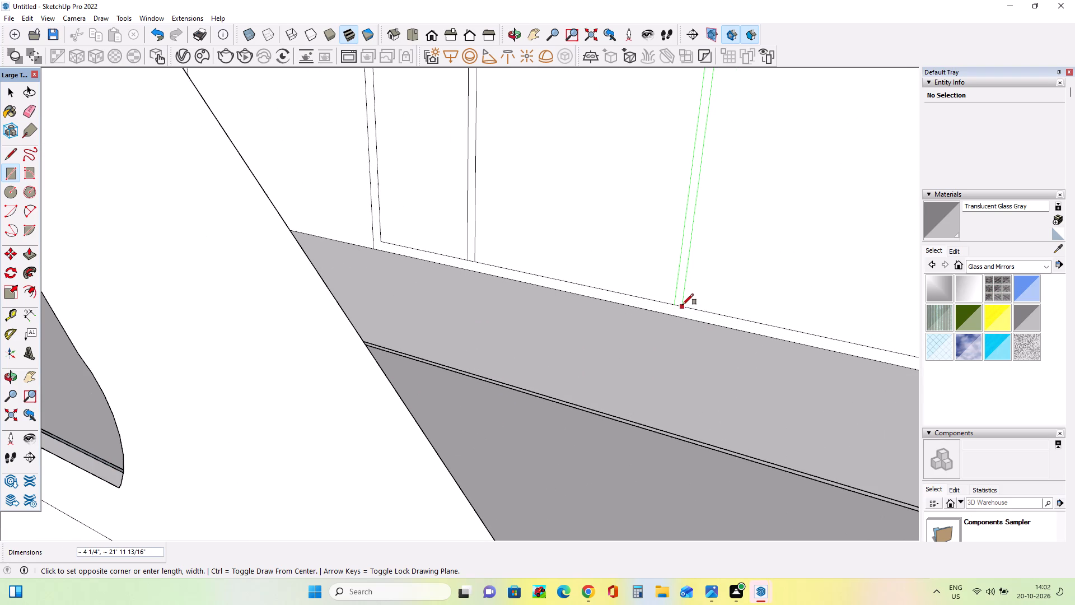
click(681, 305)
Erase the vertical mullion strip in the middle of the top storey's right window.
scroll(736, 313, down, 17)
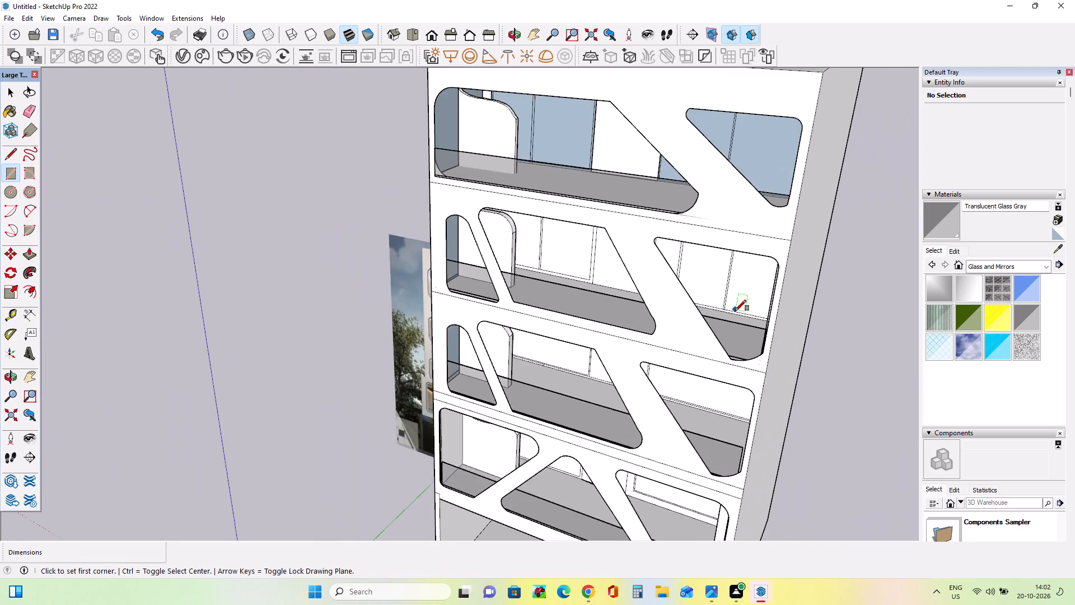
scroll(735, 311, down, 6)
scroll(741, 225, up, 13)
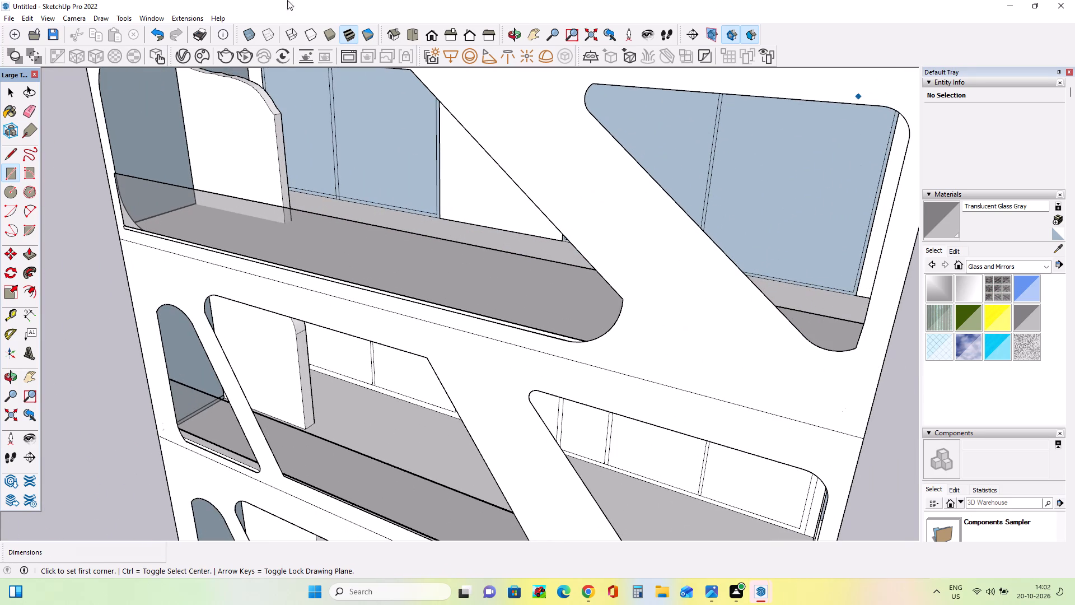
click(27, 116)
drag(707, 164, 727, 173)
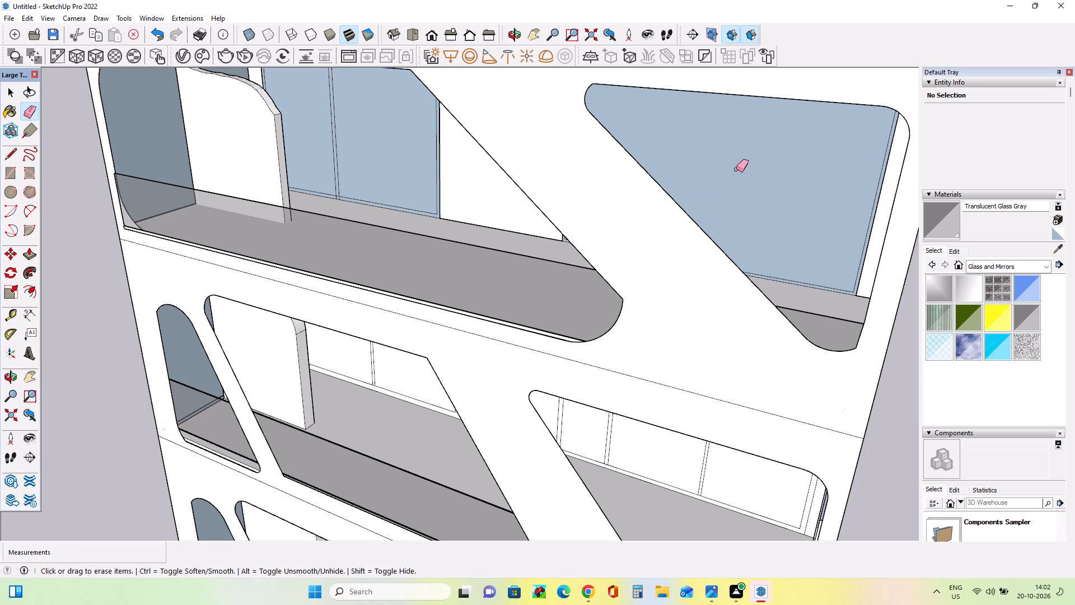
Draw a narrow vertical mullion strip about 18' 1/8" tall near the left side of the top storey's right window outline.
click(11, 175)
middle_drag(719, 258, 520, 306)
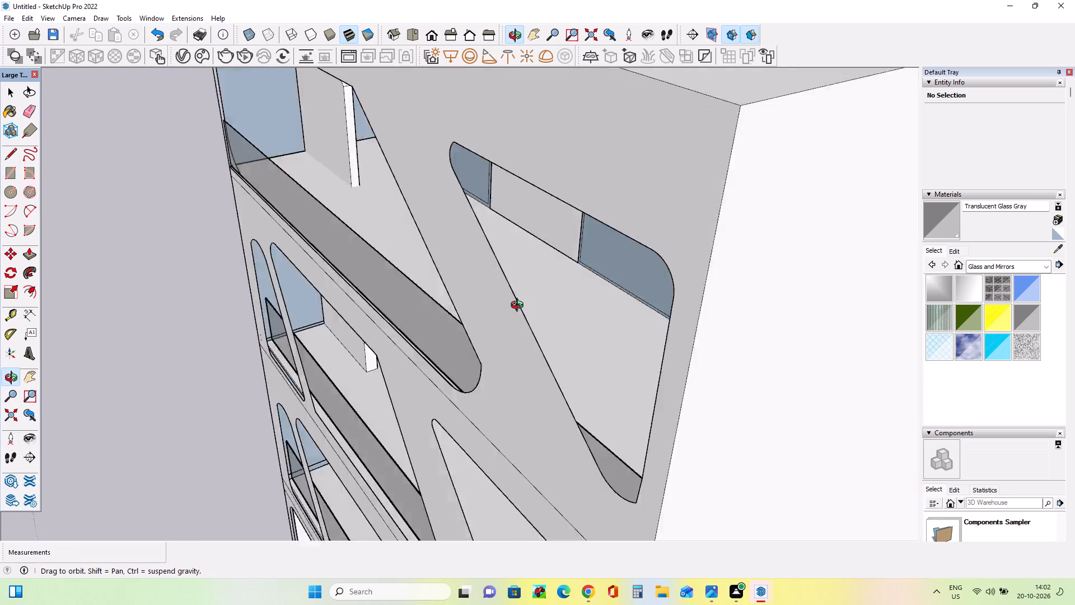
middle_drag(520, 306, 629, 299)
scroll(613, 257, up, 4)
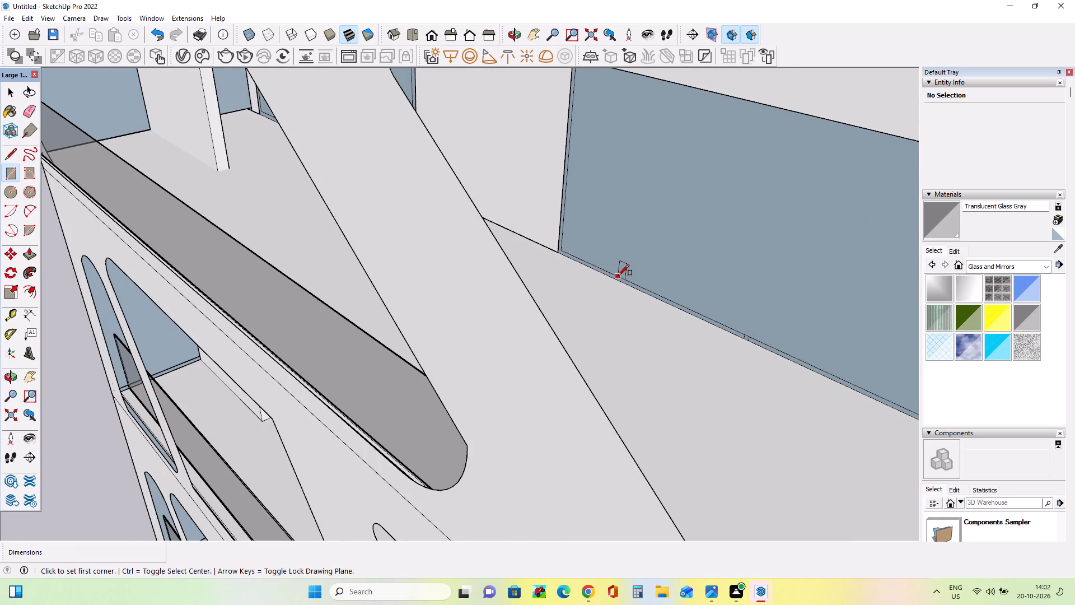
click(618, 276)
scroll(639, 267, down, 7)
middle_drag(641, 249, 696, 117)
scroll(696, 118, up, 1)
middle_drag(696, 117, 689, 125)
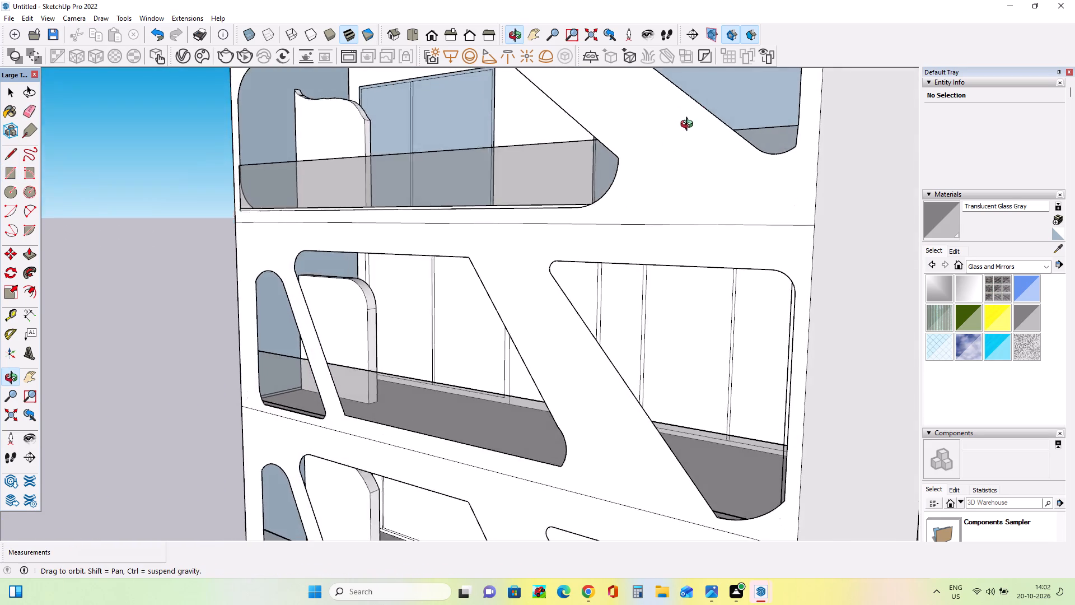
middle_drag(689, 125, 610, 218)
scroll(642, 153, up, 6)
middle_drag(652, 188, 669, 162)
scroll(669, 162, down, 4)
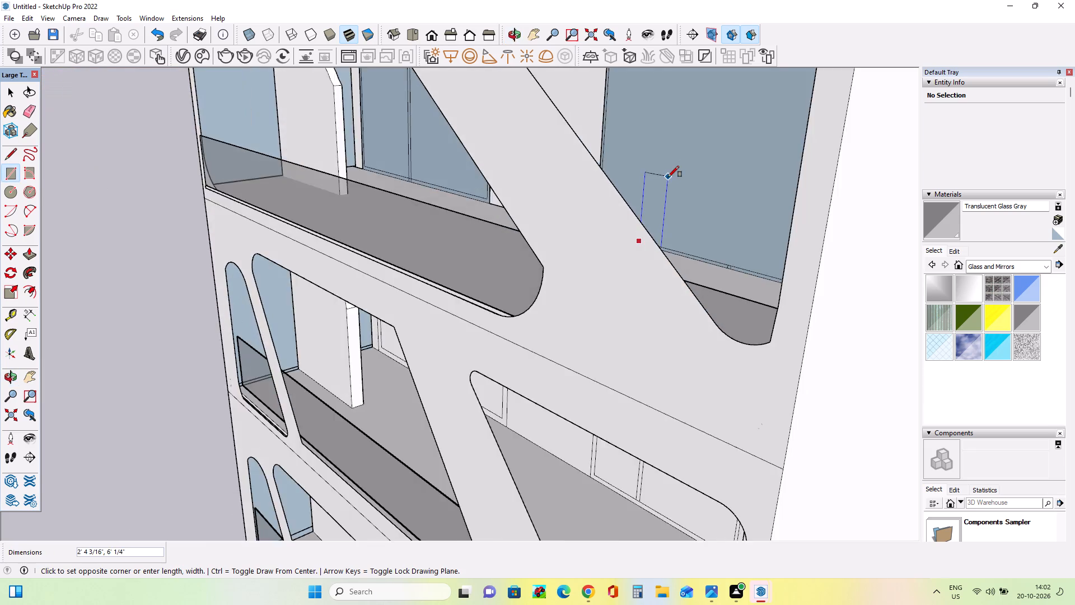
scroll(668, 177, down, 5)
scroll(677, 129, up, 4)
middle_drag(678, 128, 688, 94)
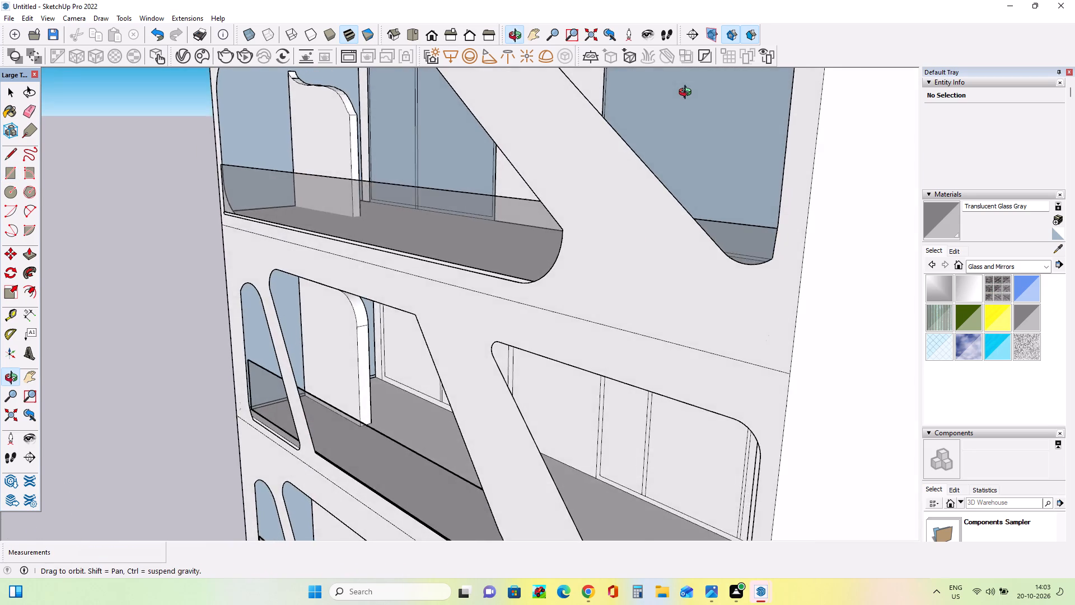
middle_drag(688, 94, 688, 94)
scroll(689, 95, down, 16)
scroll(684, 74, up, 13)
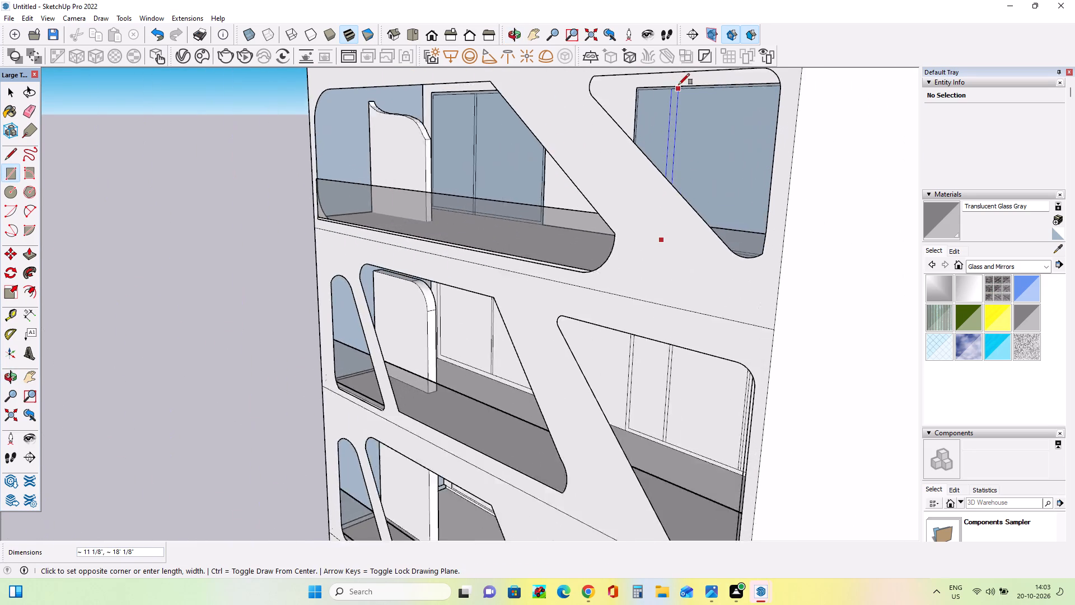
scroll(679, 85, up, 8)
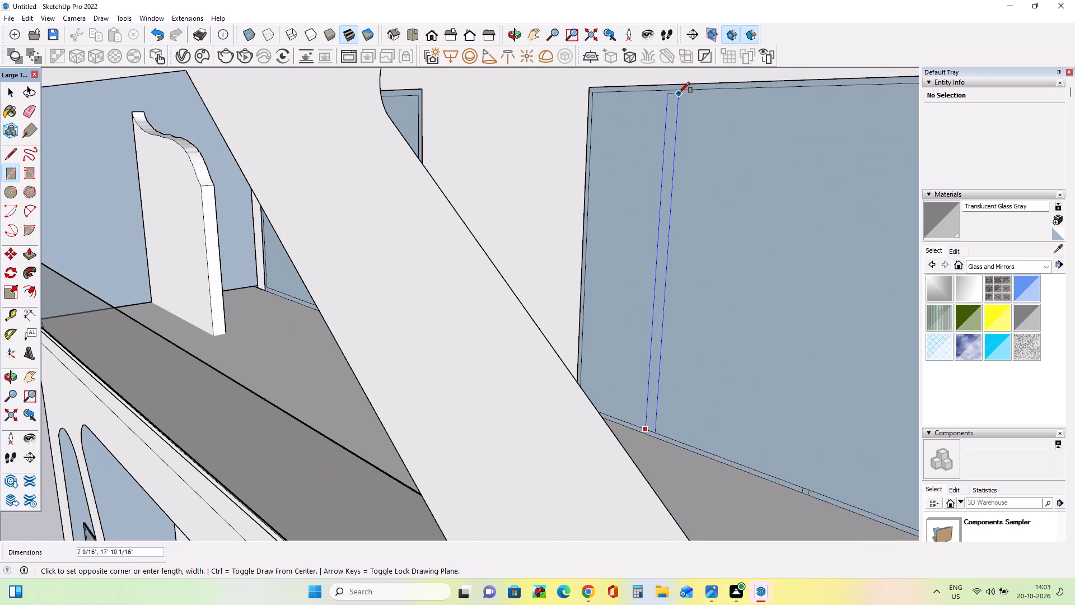
scroll(679, 93, up, 4)
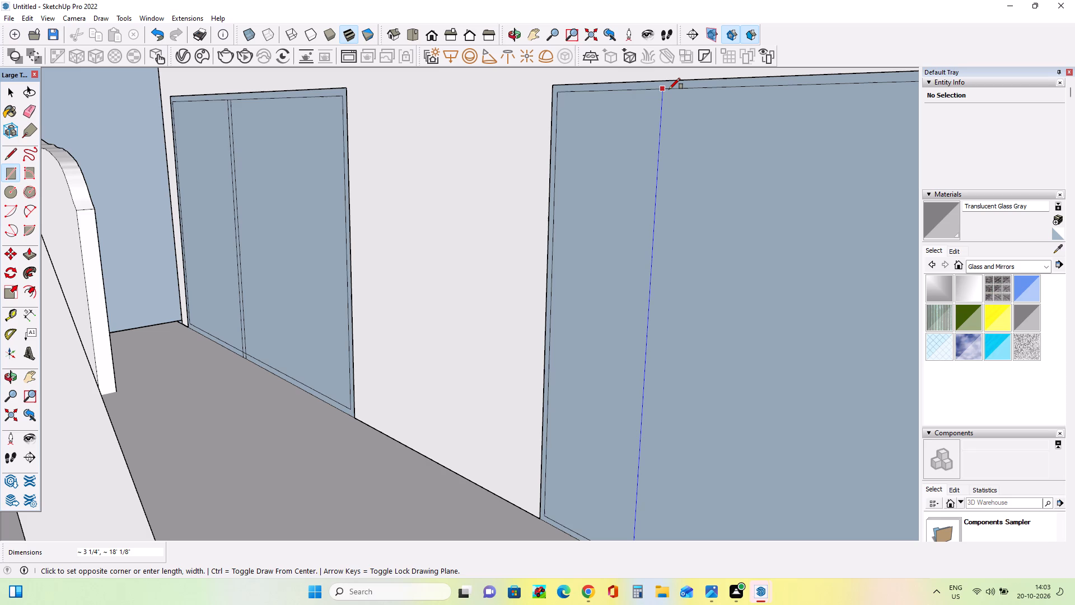
click(670, 89)
Draw another mullion strip about 2 11/16" by 18' 1/8" farther right in the top storey's right window outline.
scroll(690, 174, down, 6)
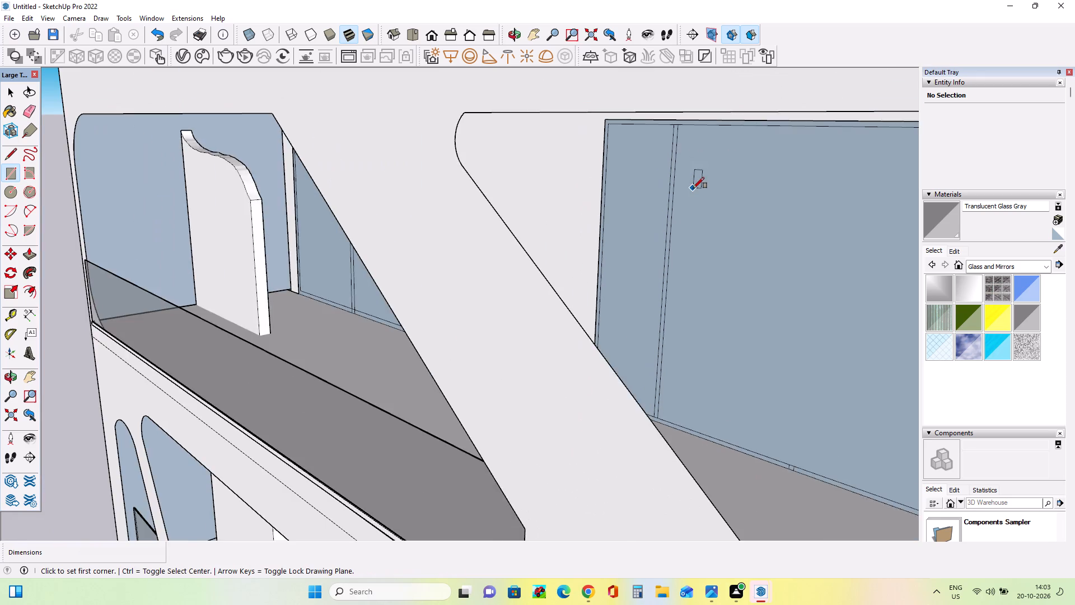
scroll(693, 188, down, 5)
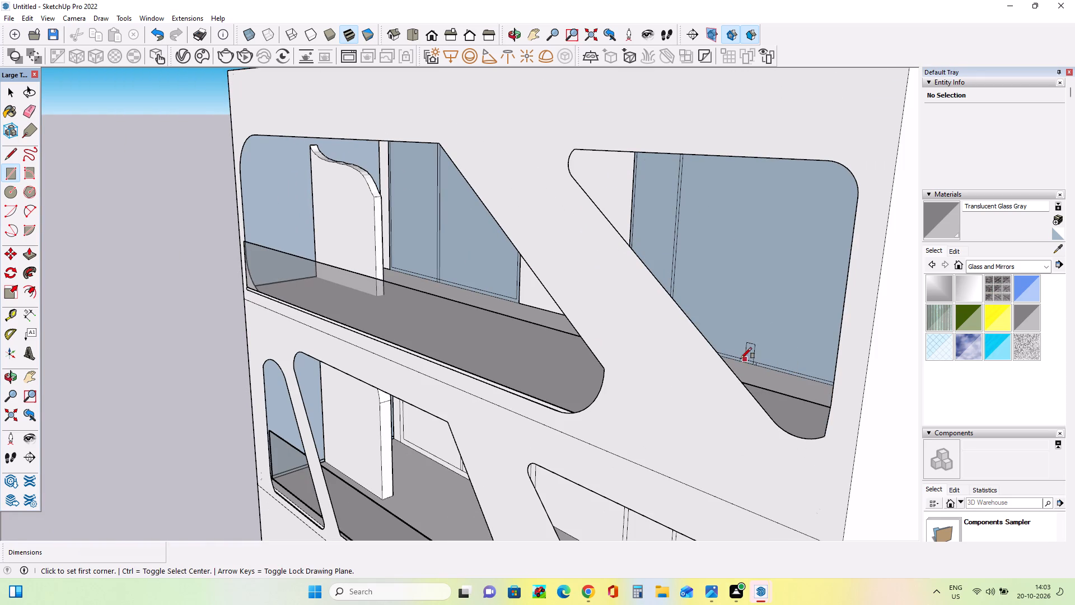
click(759, 361)
scroll(773, 260, down, 8)
scroll(773, 260, up, 1)
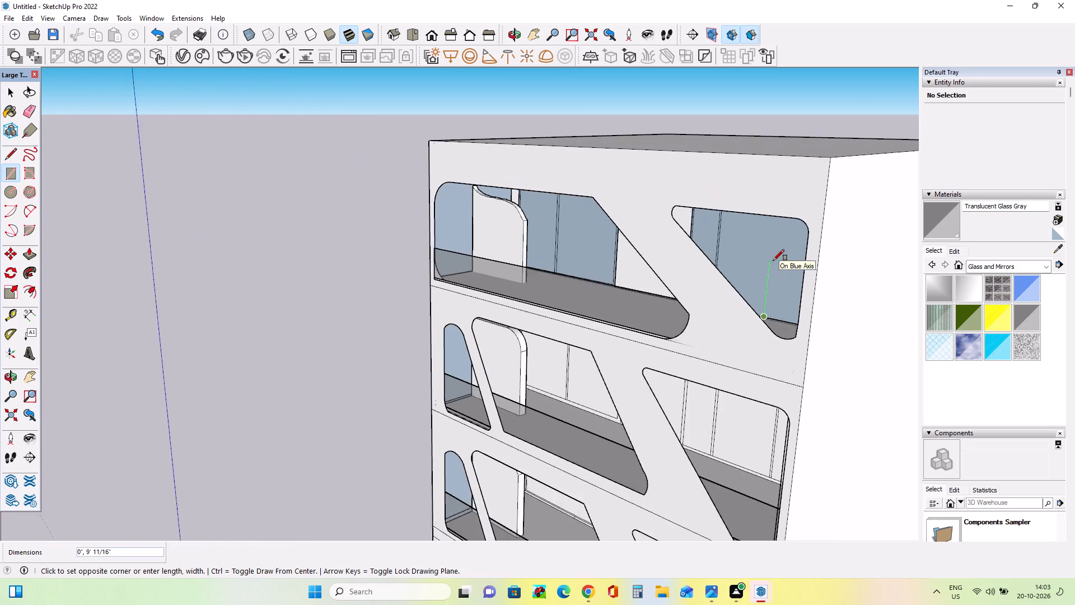
middle_drag(774, 259, 794, 199)
scroll(793, 199, up, 10)
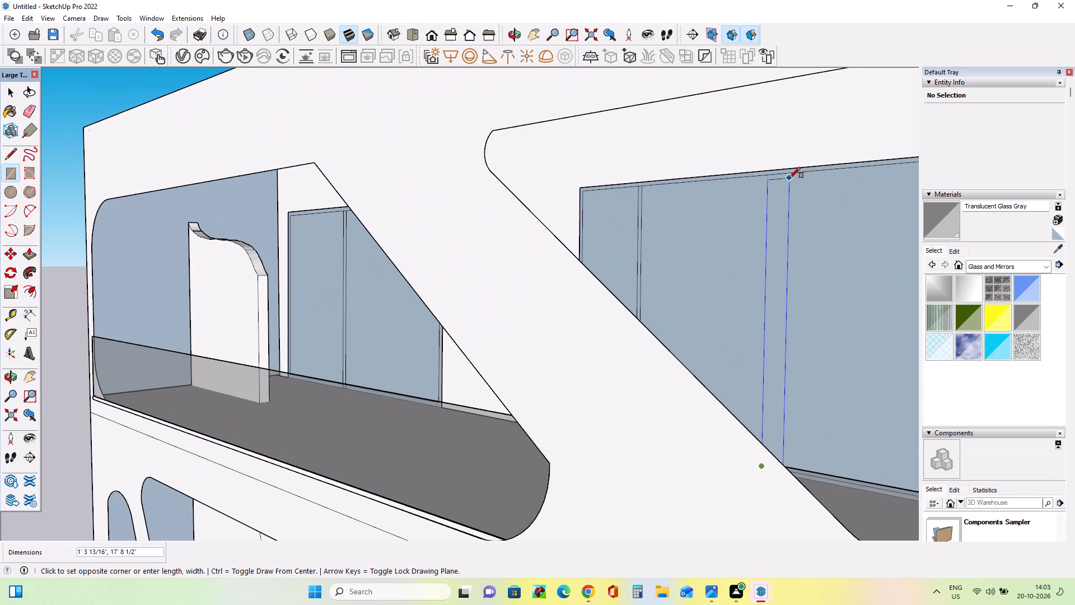
scroll(775, 171, up, 6)
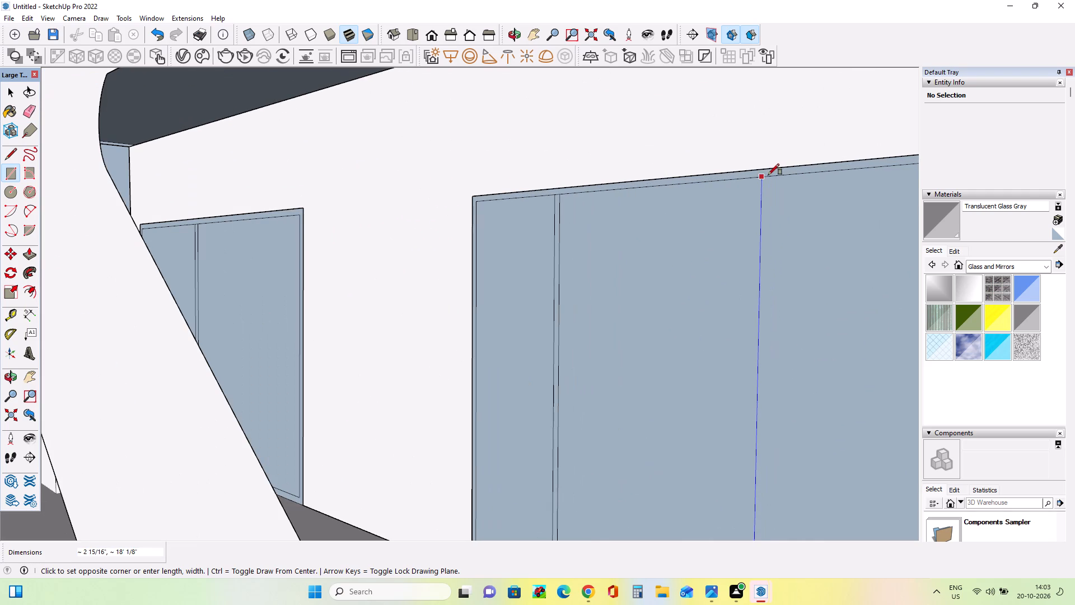
scroll(768, 174, up, 4)
click(768, 178)
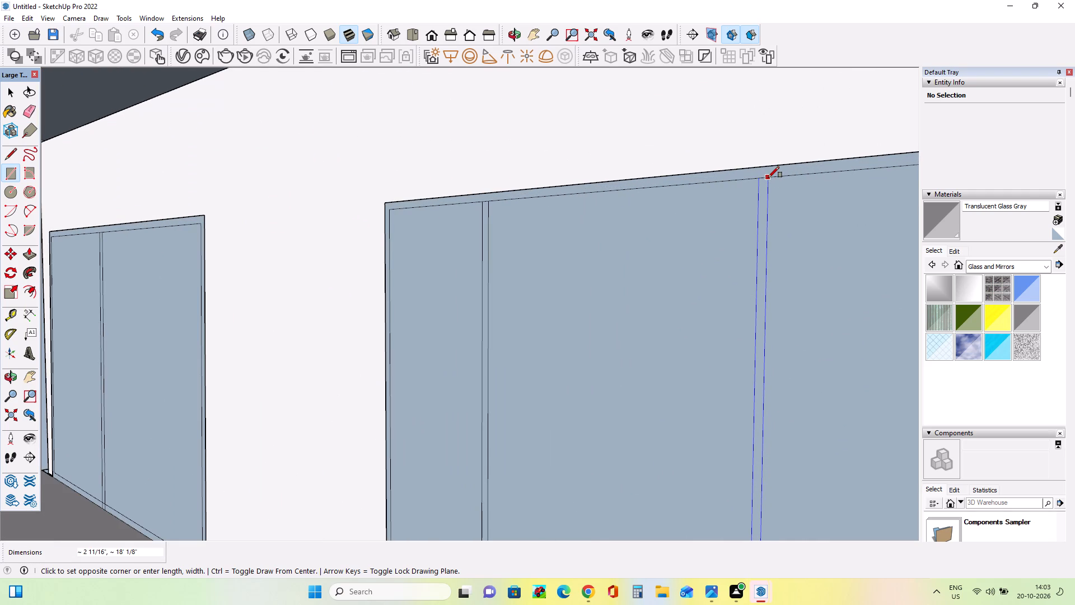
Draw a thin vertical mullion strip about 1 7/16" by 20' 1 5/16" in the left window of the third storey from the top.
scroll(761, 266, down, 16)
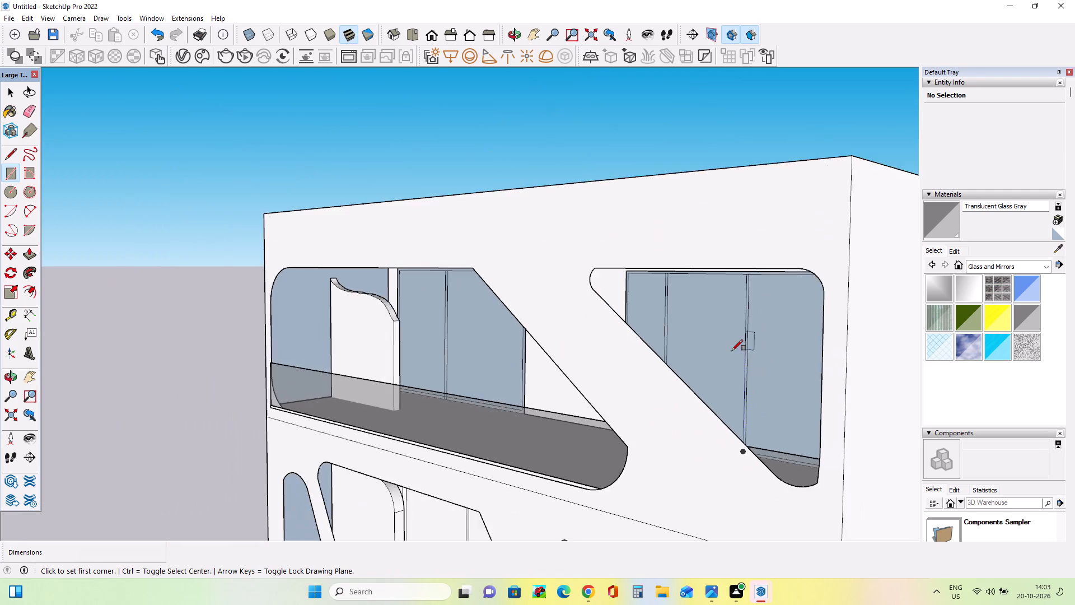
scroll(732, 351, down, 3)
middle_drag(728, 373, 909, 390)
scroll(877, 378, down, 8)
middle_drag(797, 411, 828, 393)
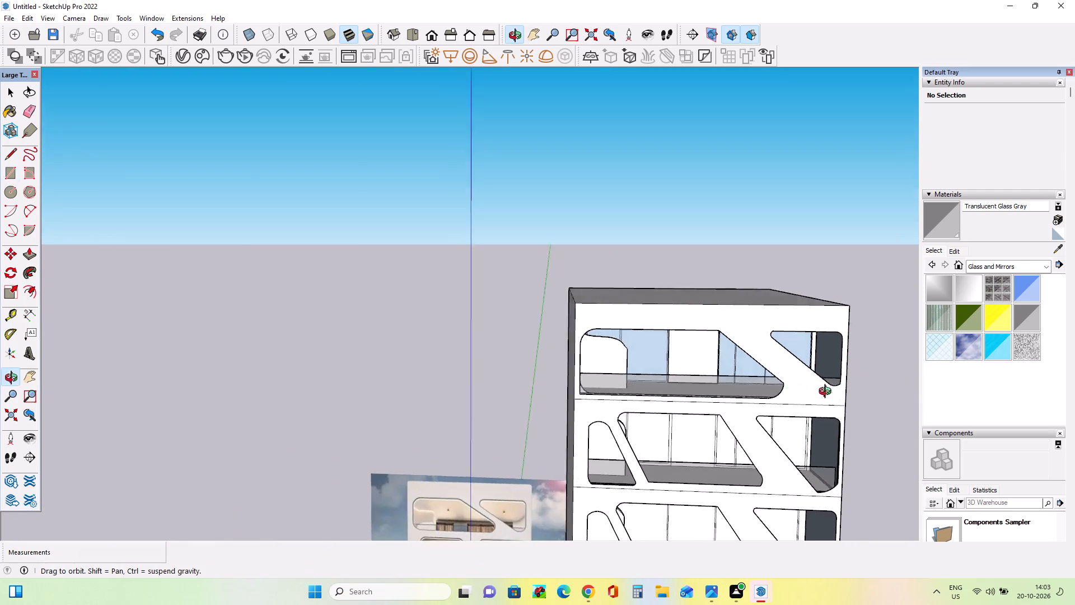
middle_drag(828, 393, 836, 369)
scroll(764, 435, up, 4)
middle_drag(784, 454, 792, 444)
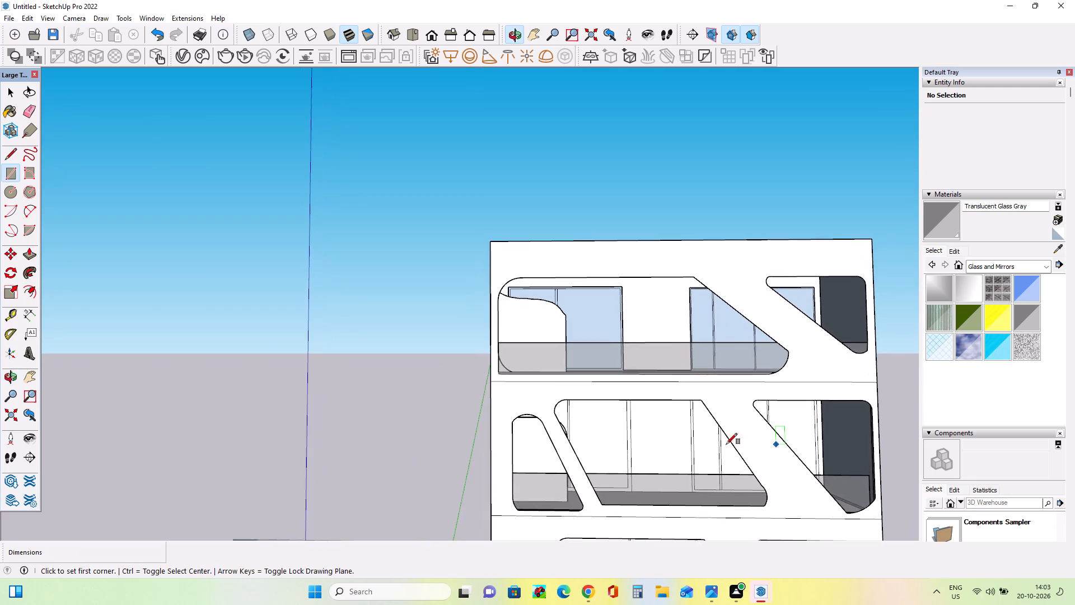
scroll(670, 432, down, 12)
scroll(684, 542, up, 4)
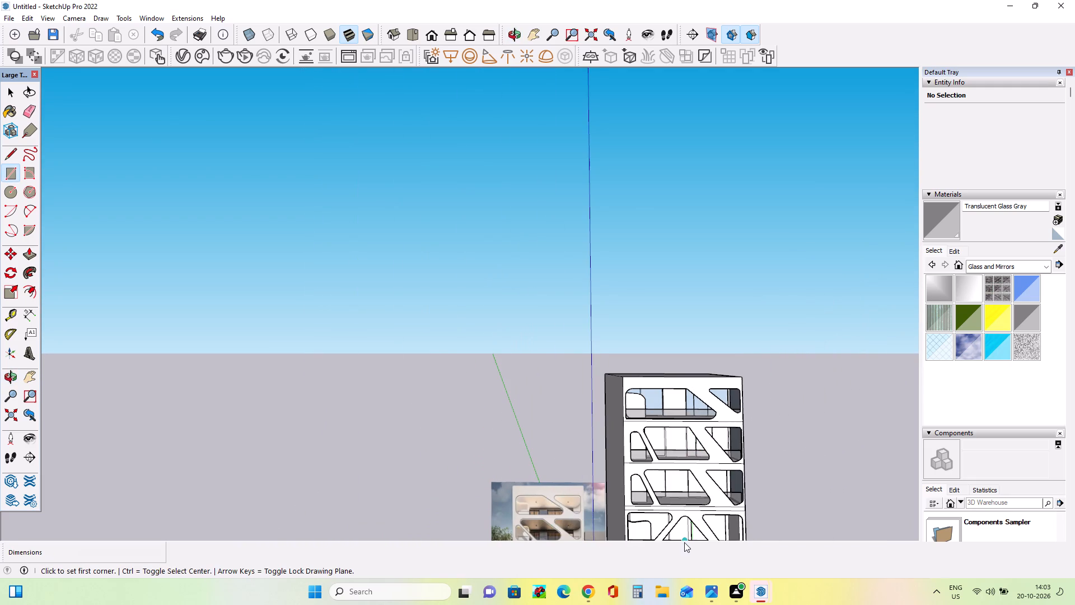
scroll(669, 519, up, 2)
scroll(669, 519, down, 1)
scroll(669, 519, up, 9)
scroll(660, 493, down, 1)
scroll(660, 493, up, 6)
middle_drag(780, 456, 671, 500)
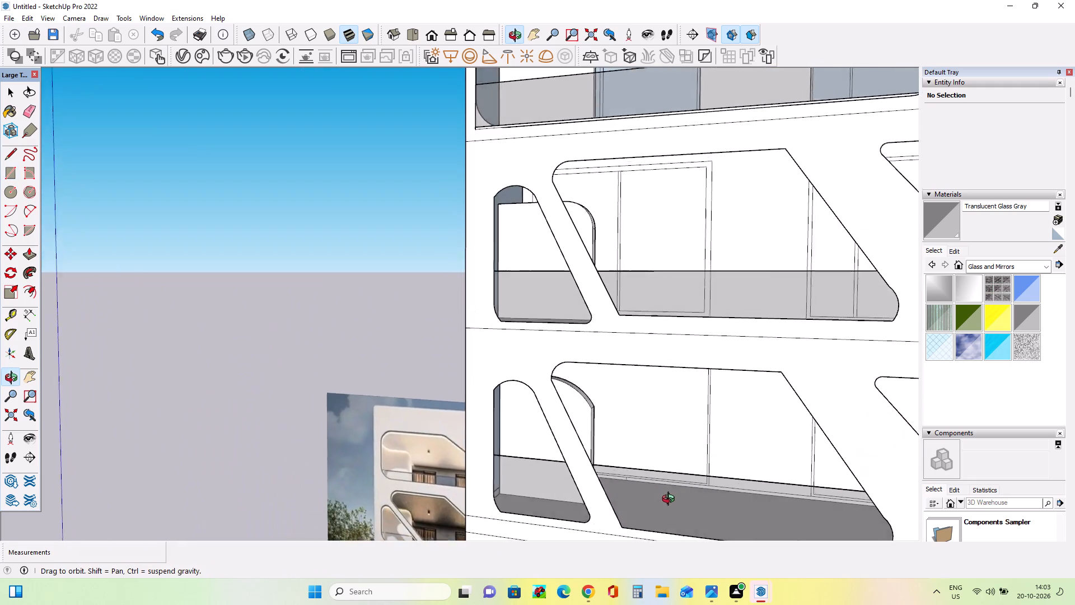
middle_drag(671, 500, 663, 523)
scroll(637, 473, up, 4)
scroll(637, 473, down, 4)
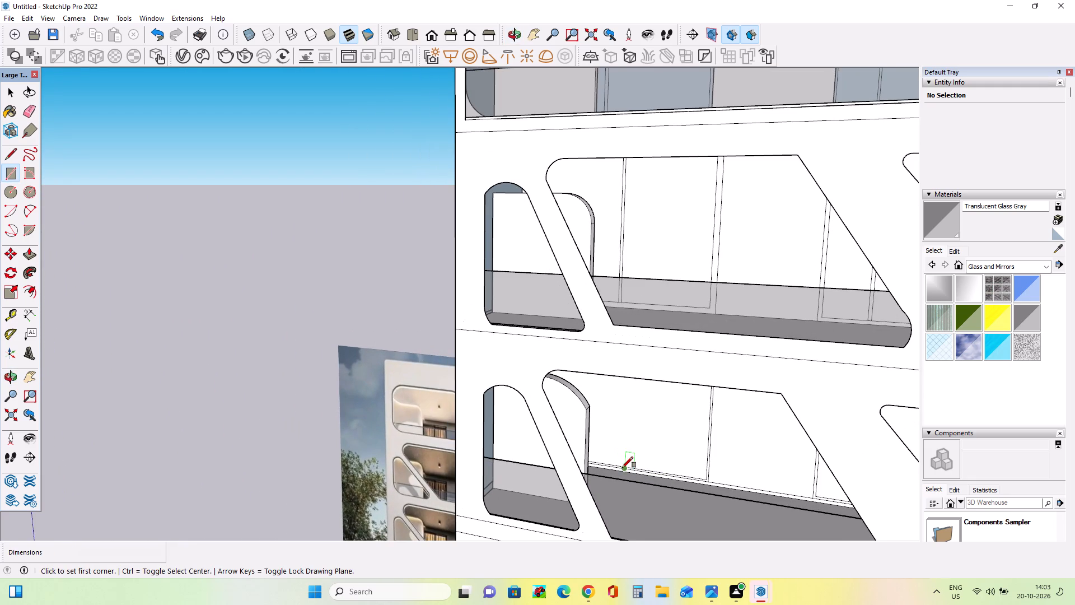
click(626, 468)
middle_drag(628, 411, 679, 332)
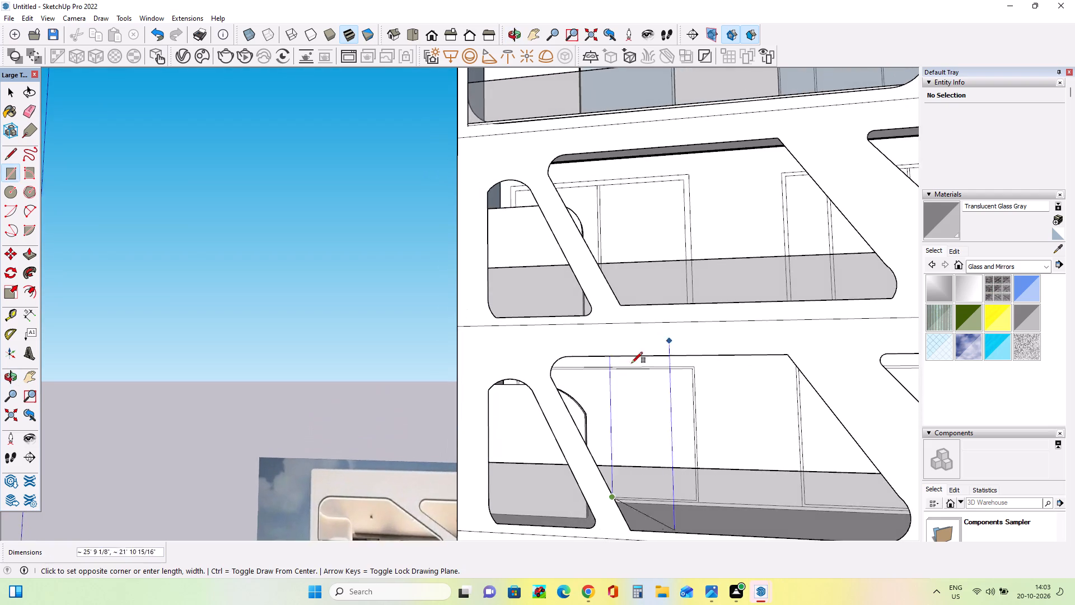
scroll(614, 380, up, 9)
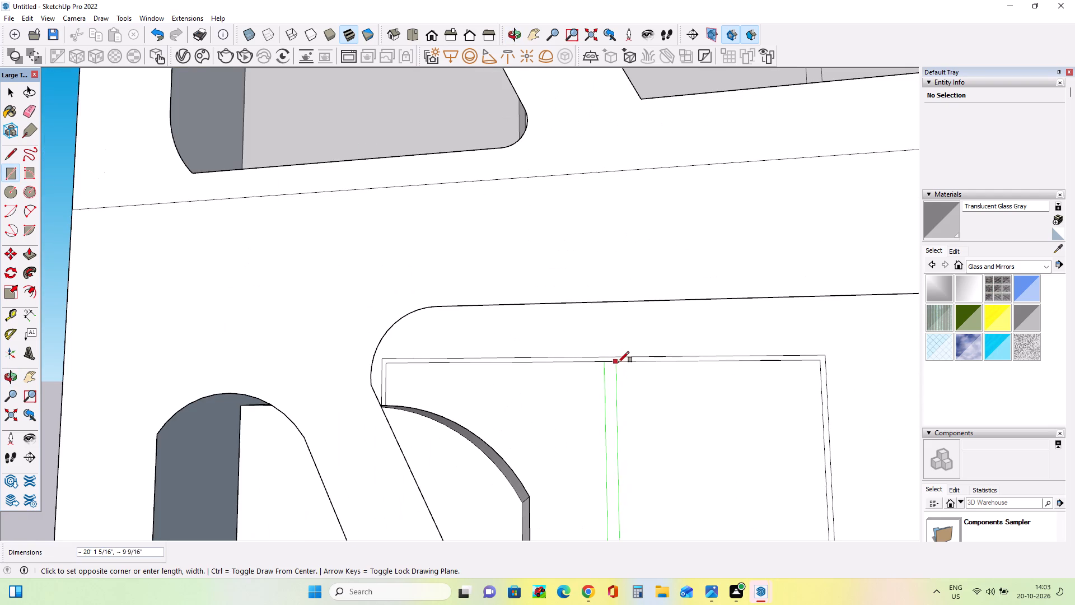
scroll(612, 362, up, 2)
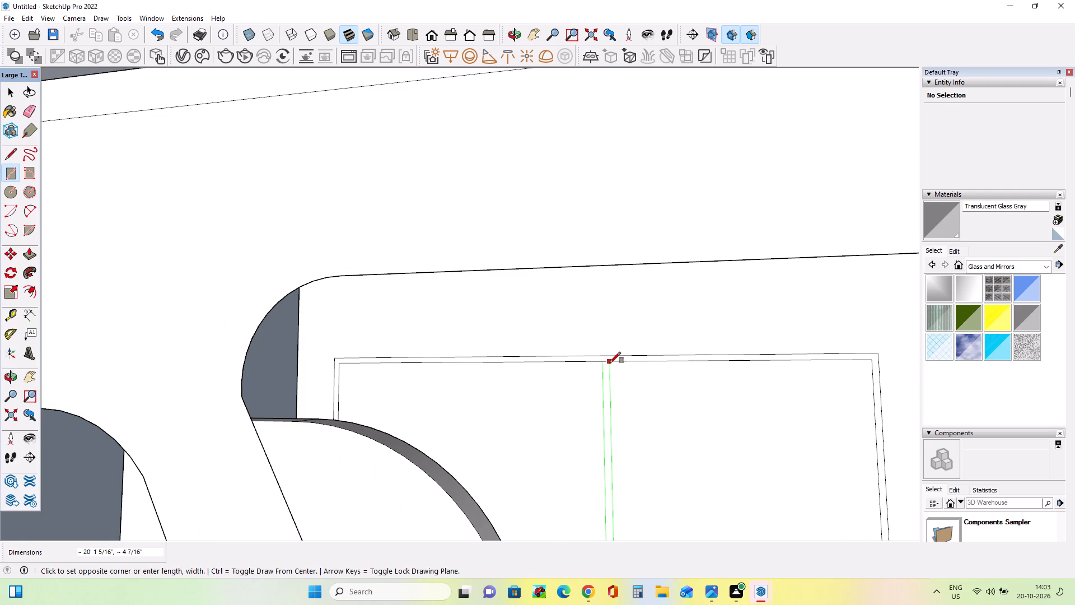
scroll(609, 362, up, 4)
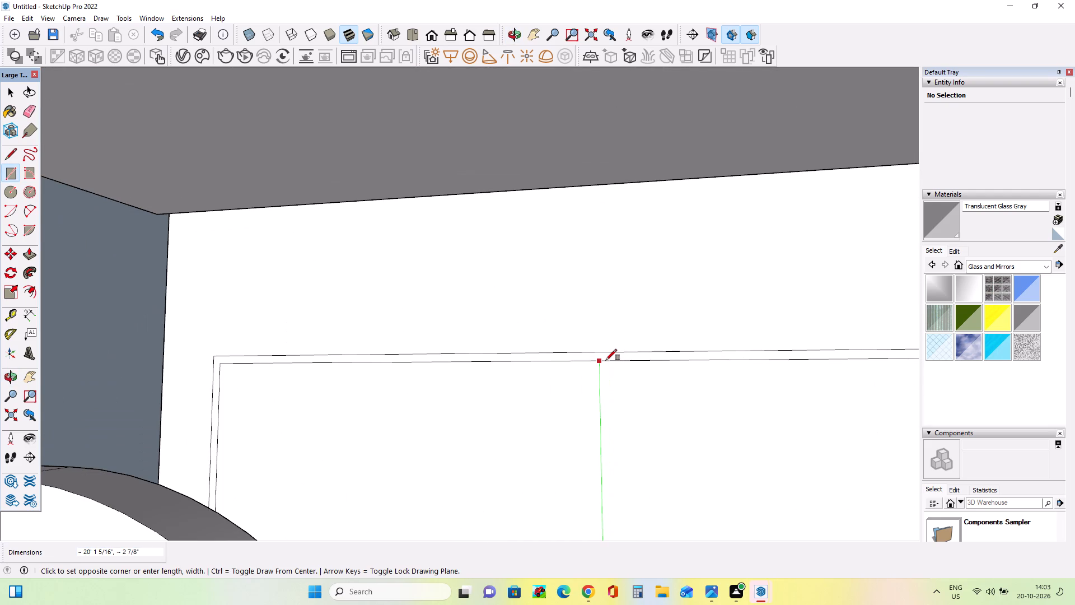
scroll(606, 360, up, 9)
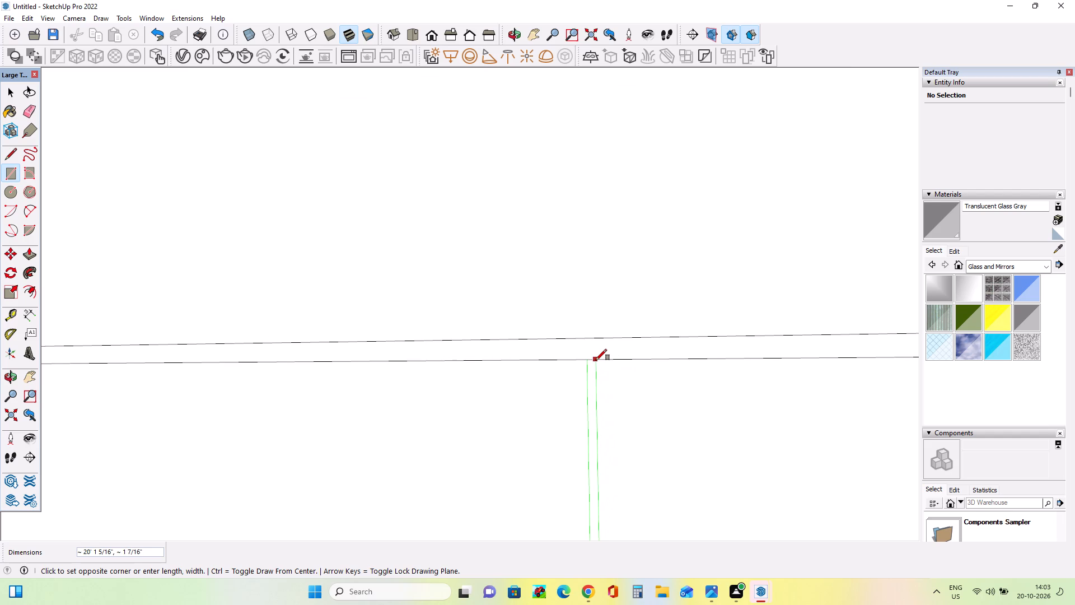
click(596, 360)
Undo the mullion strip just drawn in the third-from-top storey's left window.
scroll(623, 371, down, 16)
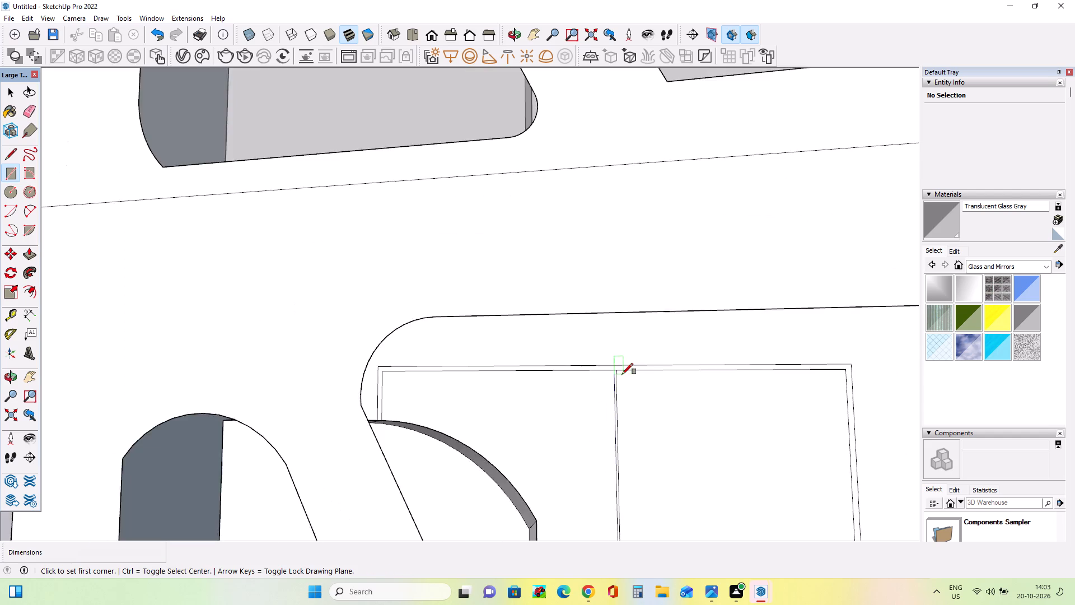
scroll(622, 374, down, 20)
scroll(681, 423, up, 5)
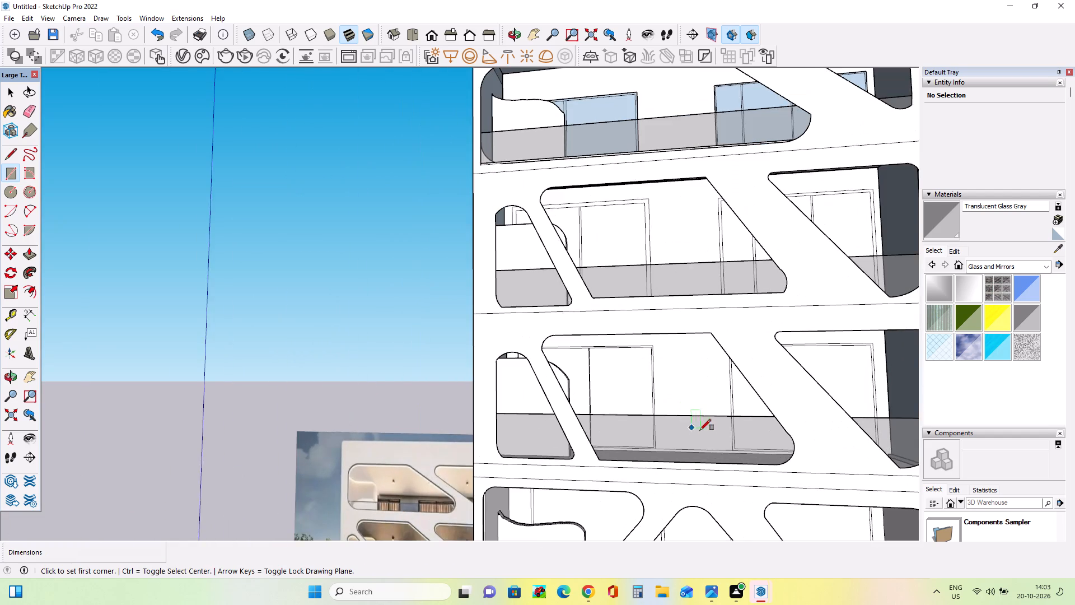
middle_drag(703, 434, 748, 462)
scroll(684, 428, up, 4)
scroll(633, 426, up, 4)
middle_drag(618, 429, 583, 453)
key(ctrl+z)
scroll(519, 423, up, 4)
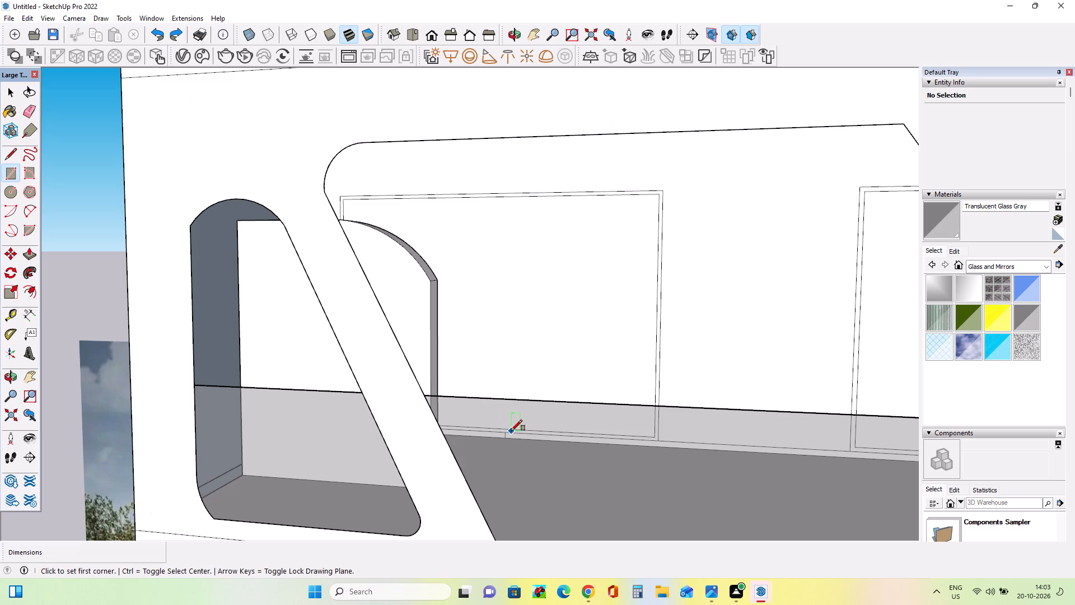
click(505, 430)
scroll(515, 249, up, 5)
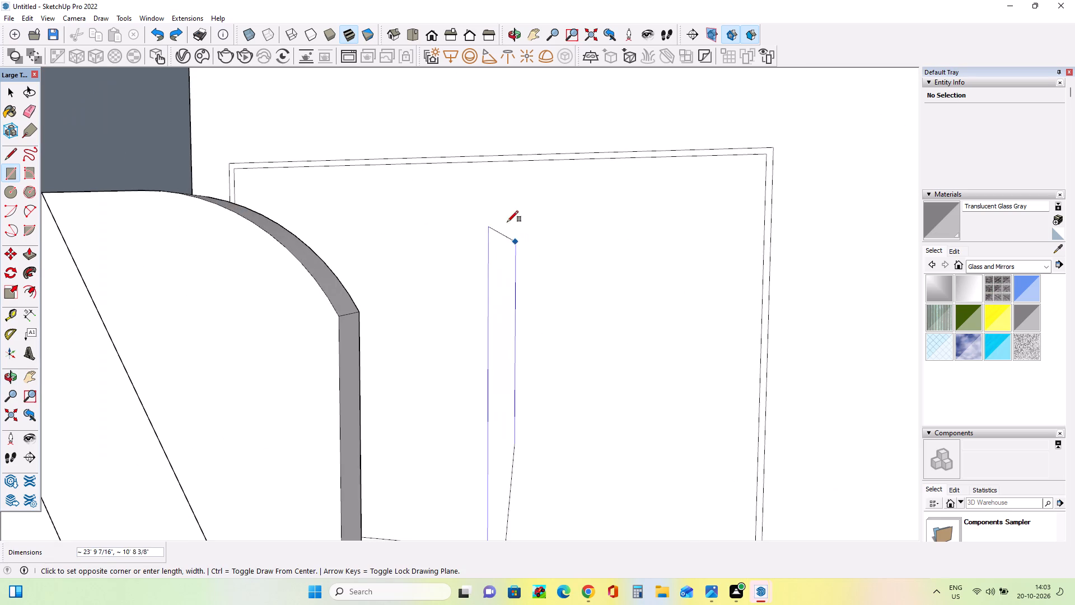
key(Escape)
Draw a vertical mullion strip about 3 11/16" by 20' 1 5/16" in the middle of the third-from-top storey's left window outline.
scroll(520, 252, down, 4)
middle_drag(517, 441, 512, 512)
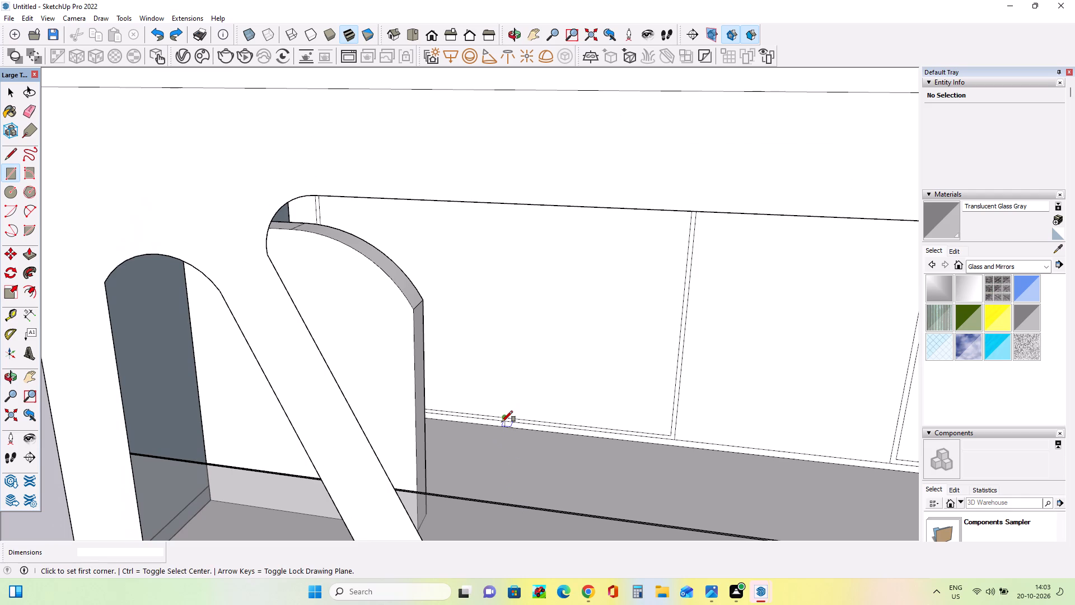
click(506, 419)
middle_drag(527, 342, 557, 219)
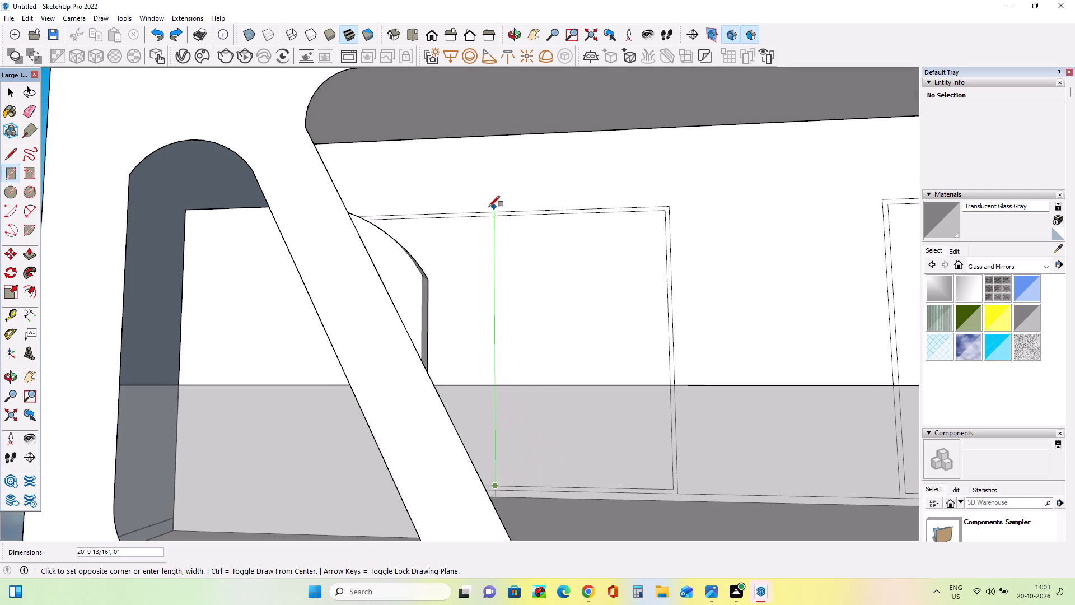
scroll(506, 213, up, 8)
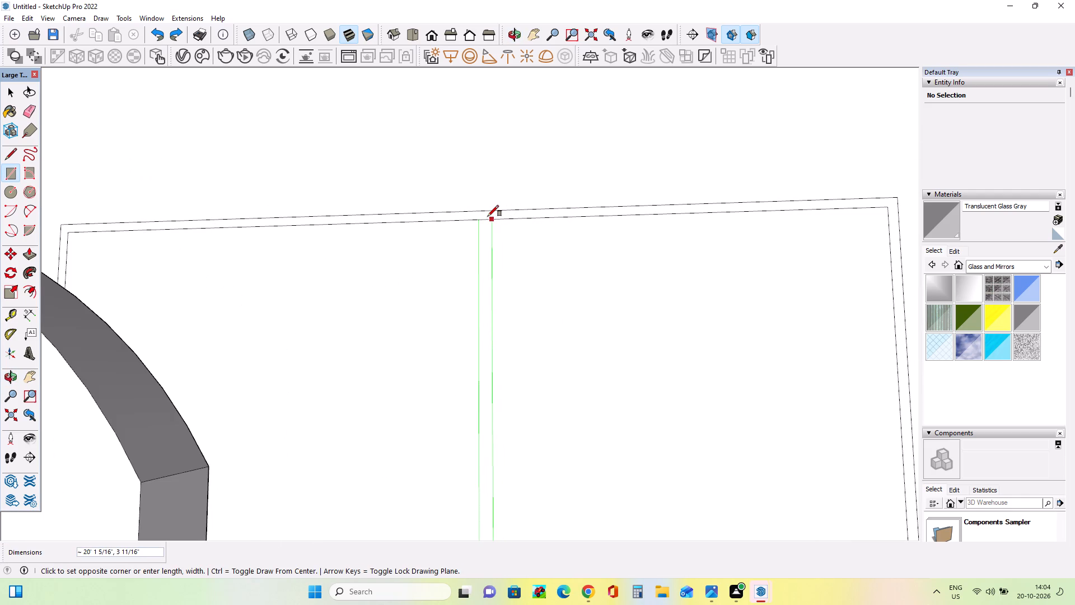
click(488, 216)
Draw a mullion strip about 4 1/2" by 19' 11 7/8" near the left side of the third-from-top storey's right window outline.
scroll(506, 272, down, 9)
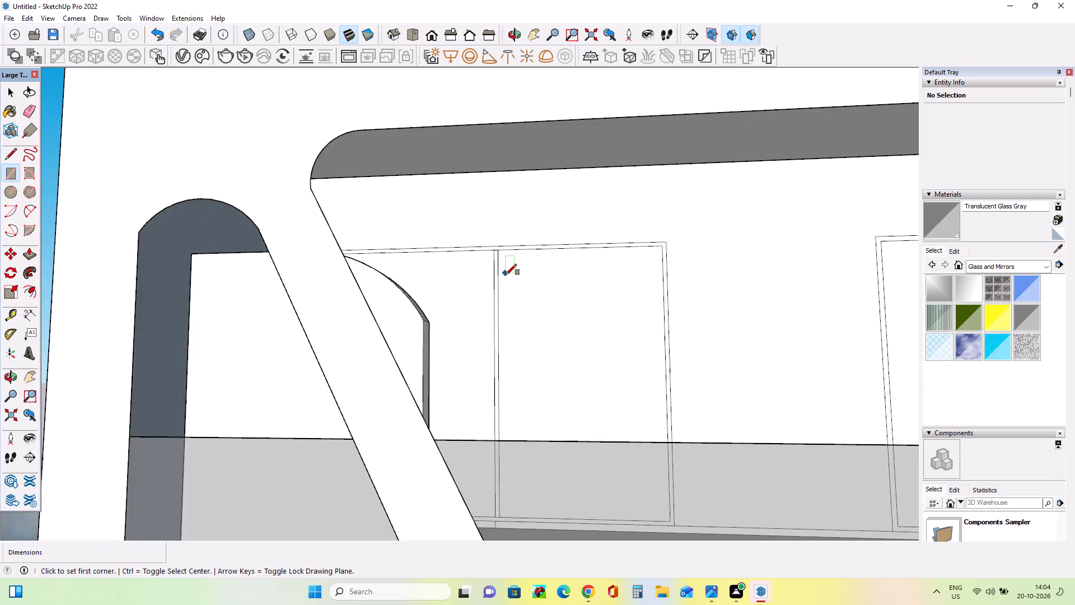
scroll(506, 275, down, 8)
middle_drag(506, 295, 458, 367)
middle_drag(742, 372, 841, 417)
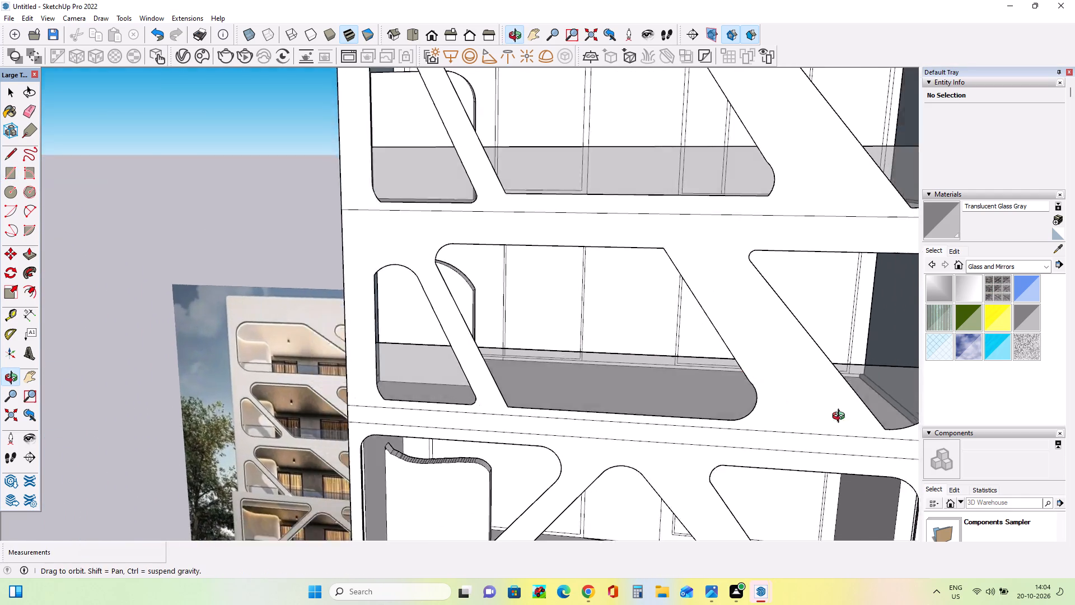
middle_drag(841, 417, 861, 387)
scroll(615, 286, up, 5)
middle_drag(676, 331, 724, 403)
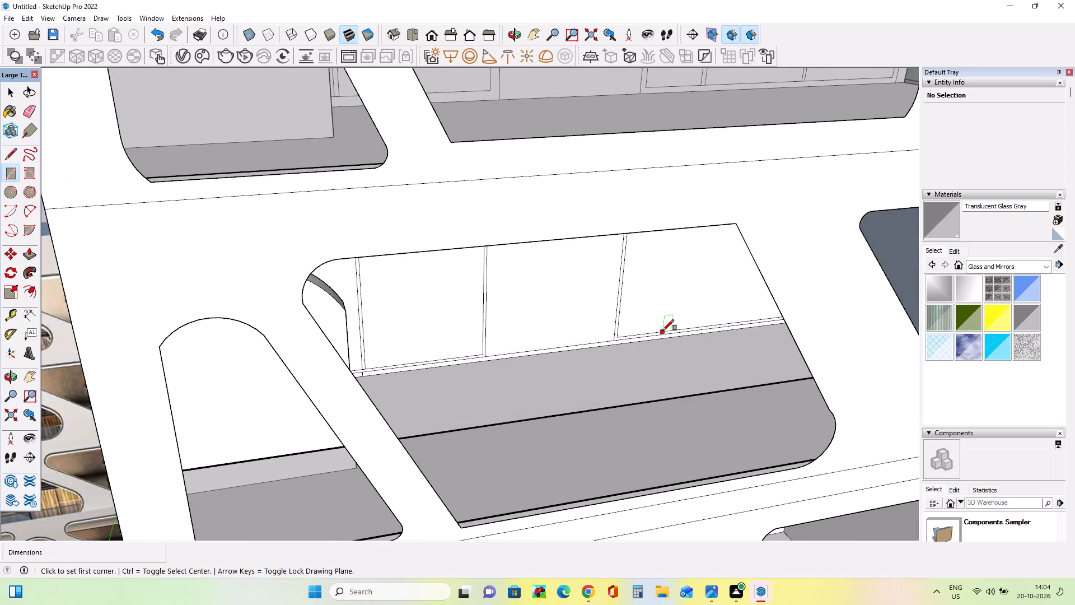
click(671, 329)
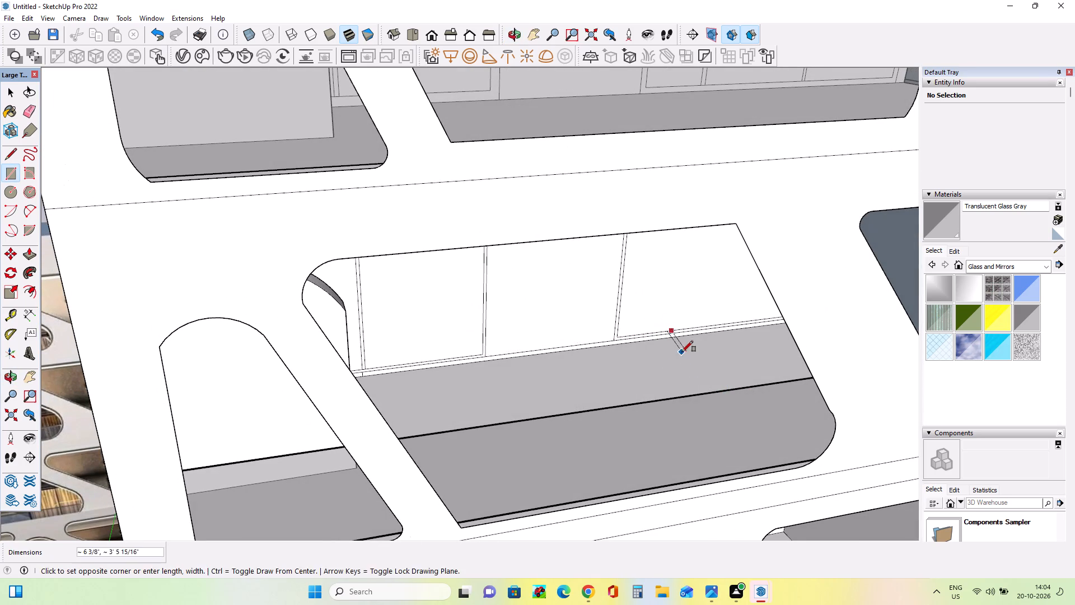
middle_drag(682, 348, 652, 208)
scroll(707, 218, up, 4)
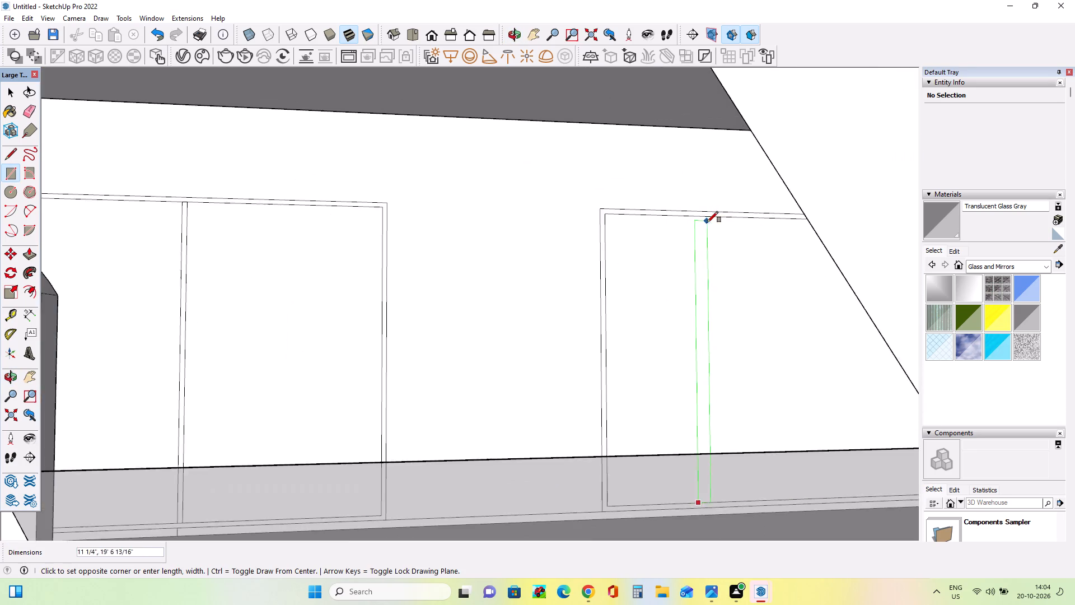
scroll(707, 222, up, 3)
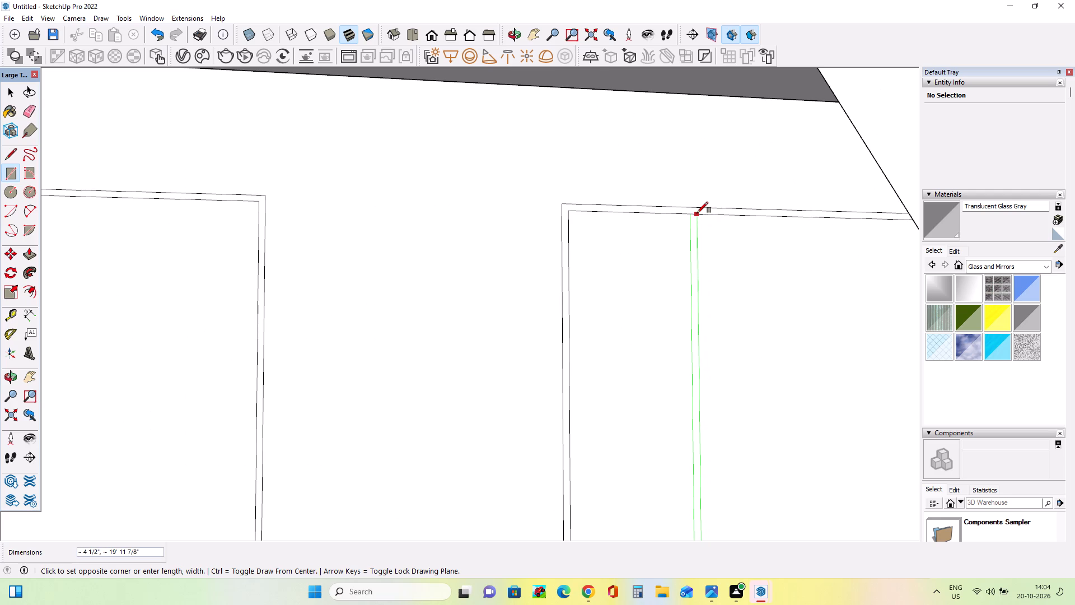
click(697, 213)
Draw another narrow mullion strip about 19' 11 7/8" tall farther right in the right window of the third storey from the top.
scroll(742, 234, down, 9)
middle_drag(807, 304, 620, 333)
scroll(620, 333, down, 4)
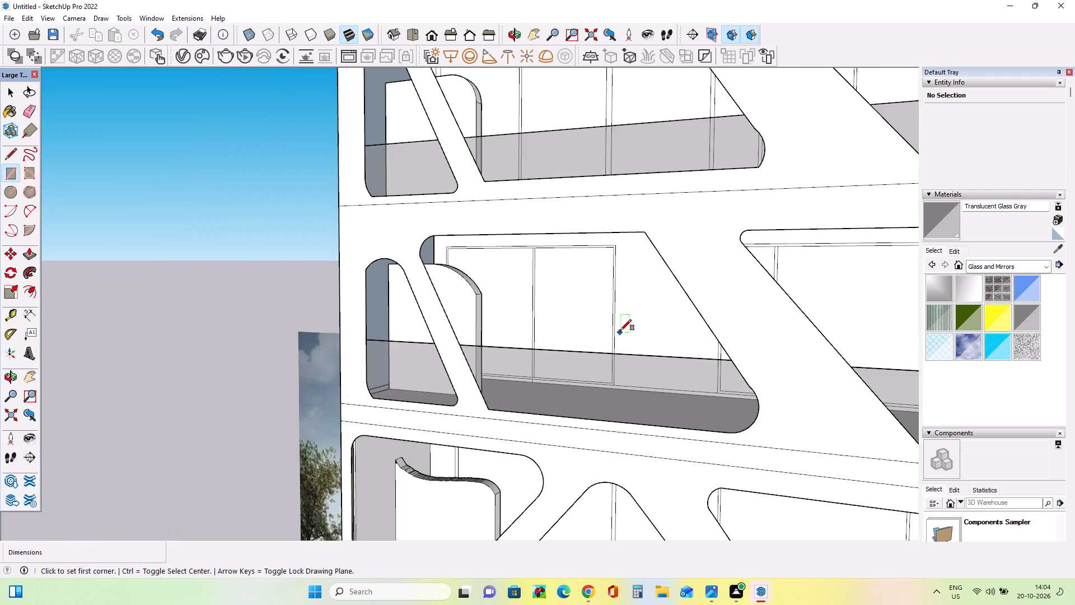
scroll(620, 331, down, 4)
middle_drag(867, 361, 810, 467)
scroll(772, 402, up, 4)
click(780, 394)
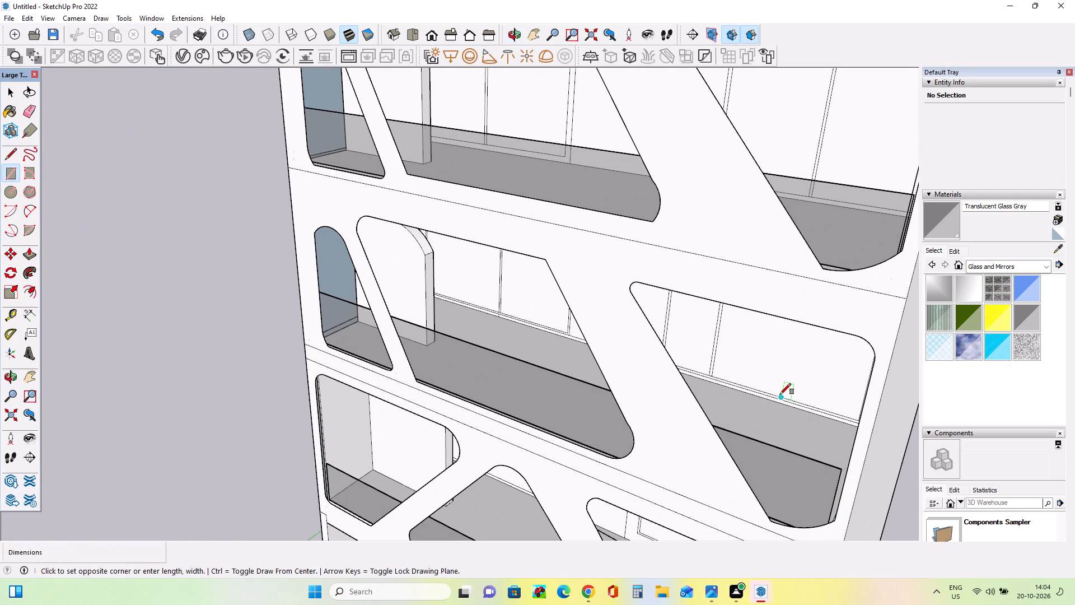
middle_drag(772, 373, 821, 254)
scroll(796, 220, up, 3)
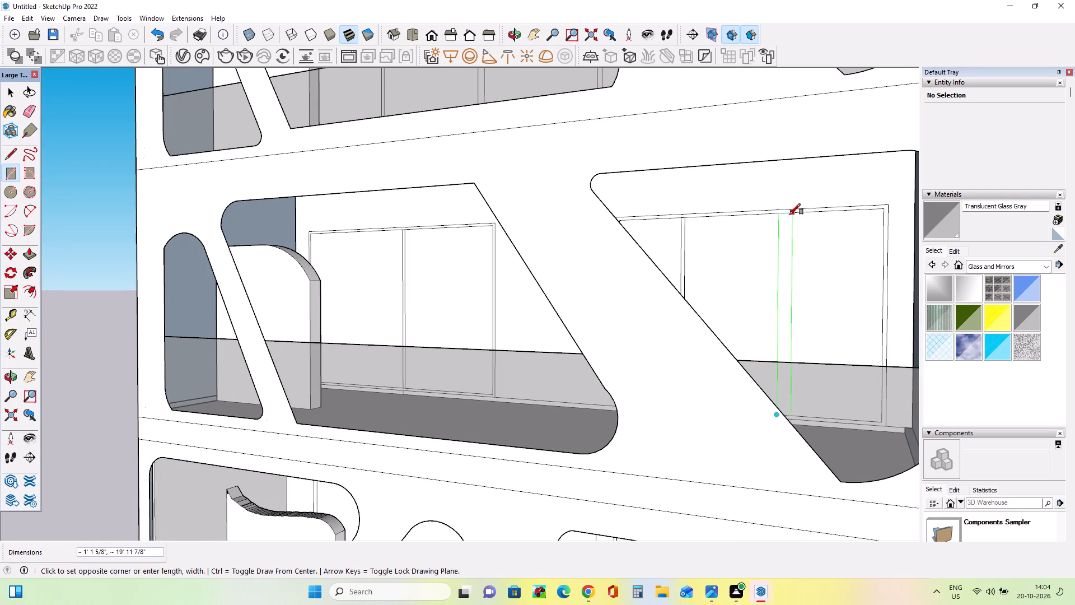
scroll(787, 215, up, 9)
click(774, 215)
scroll(788, 253, down, 2)
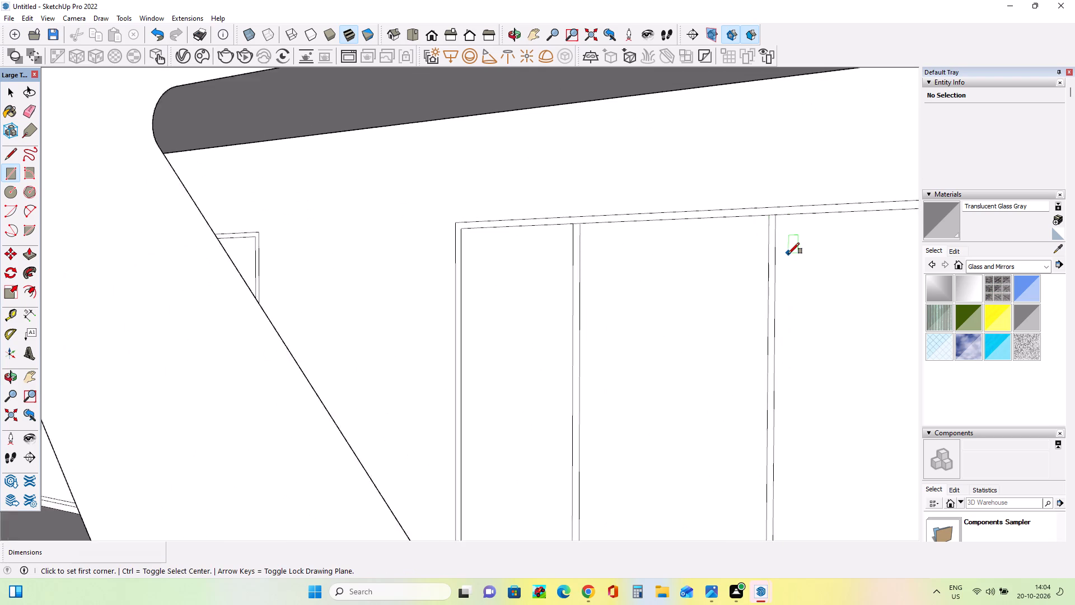
scroll(788, 254, down, 16)
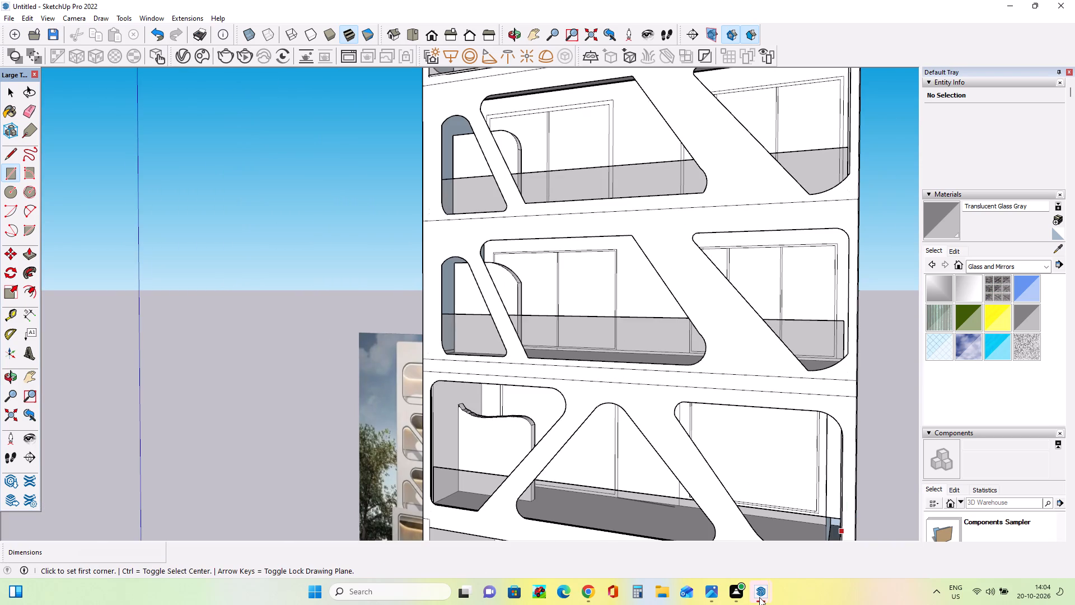
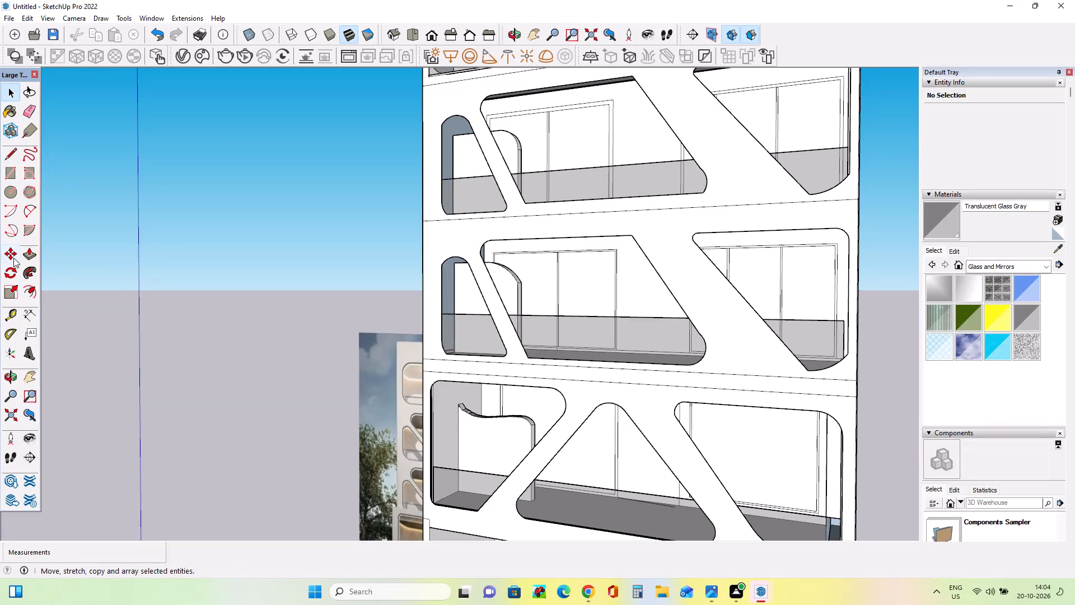
Draw a narrow vertical mullion strip about 23' 5 5/16" tall inside the left window outline of the lowest balcony storey.
click(8, 173)
middle_drag(473, 404, 589, 497)
scroll(541, 467, up, 4)
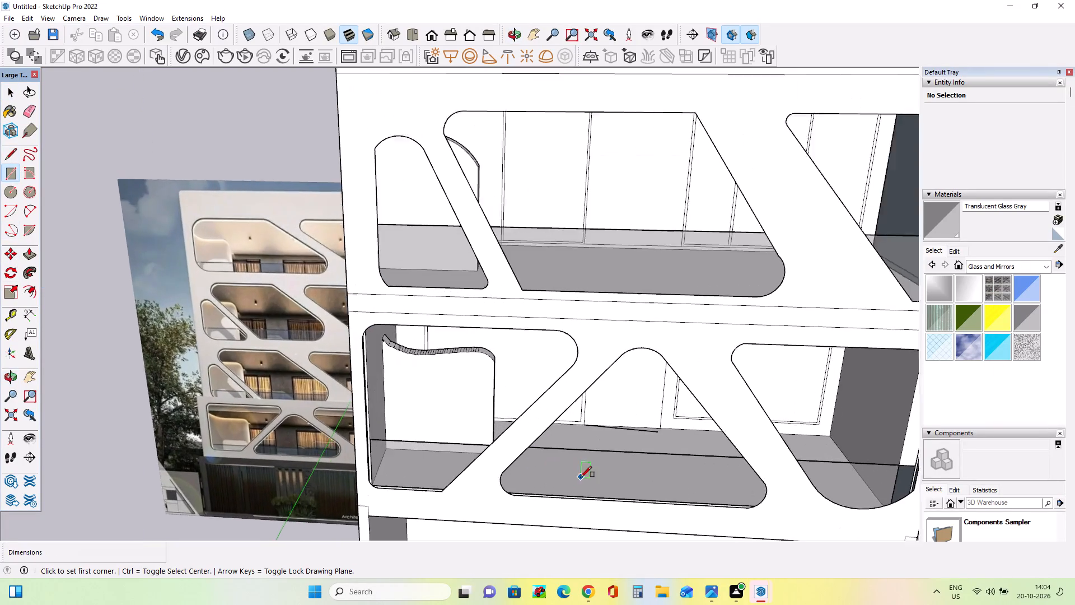
scroll(581, 477, up, 1)
middle_drag(555, 472, 437, 464)
middle_drag(437, 443, 415, 424)
middle_drag(520, 427, 526, 389)
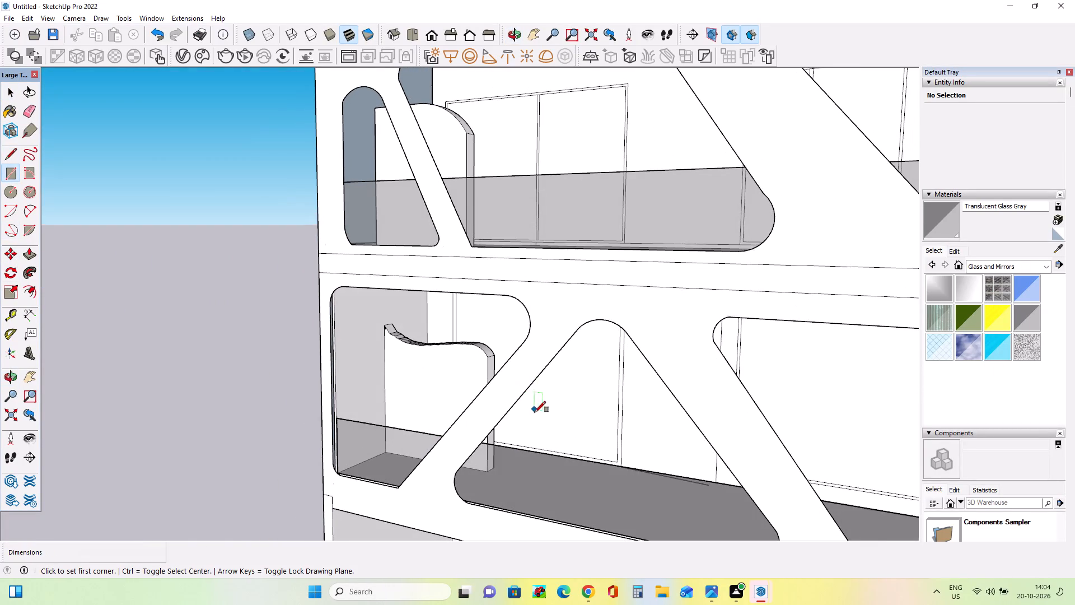
scroll(535, 415, up, 4)
drag(535, 464, 535, 459)
middle_drag(553, 375, 674, 408)
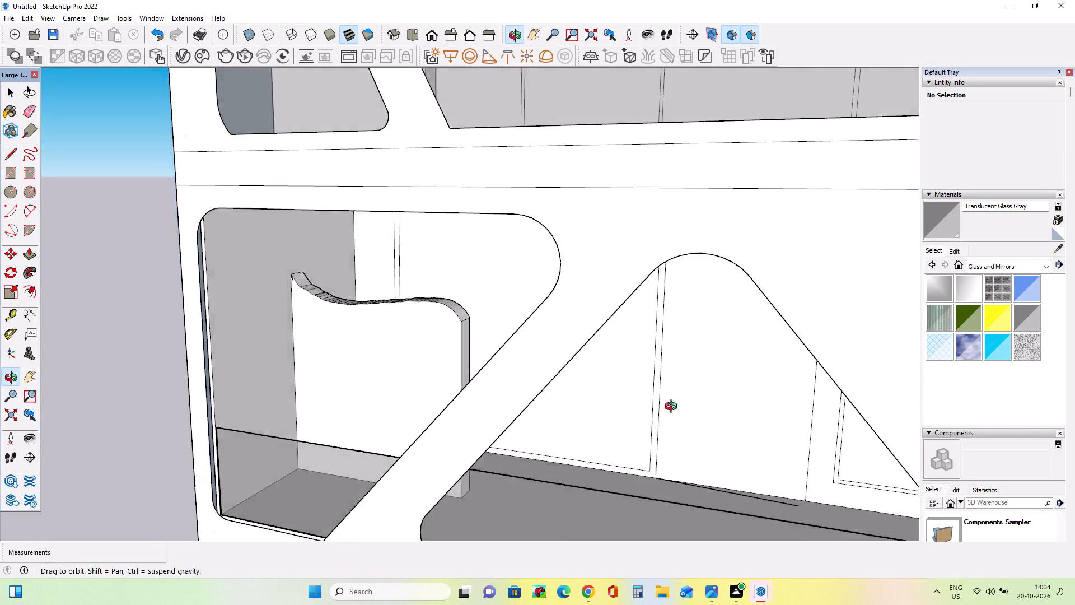
middle_drag(674, 408, 690, 393)
middle_drag(508, 264, 571, 185)
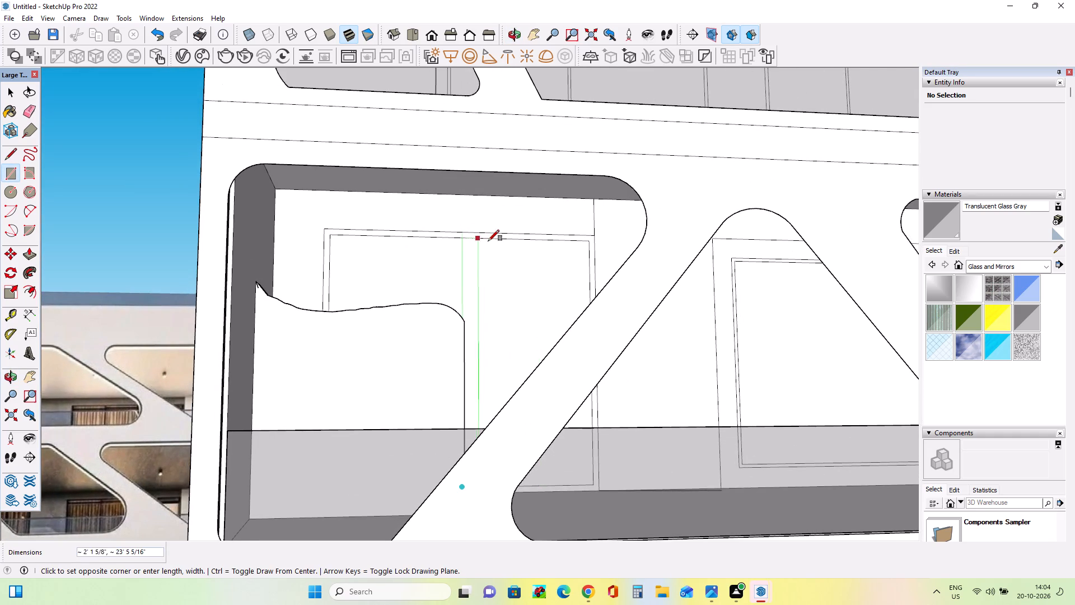
scroll(471, 239, up, 3)
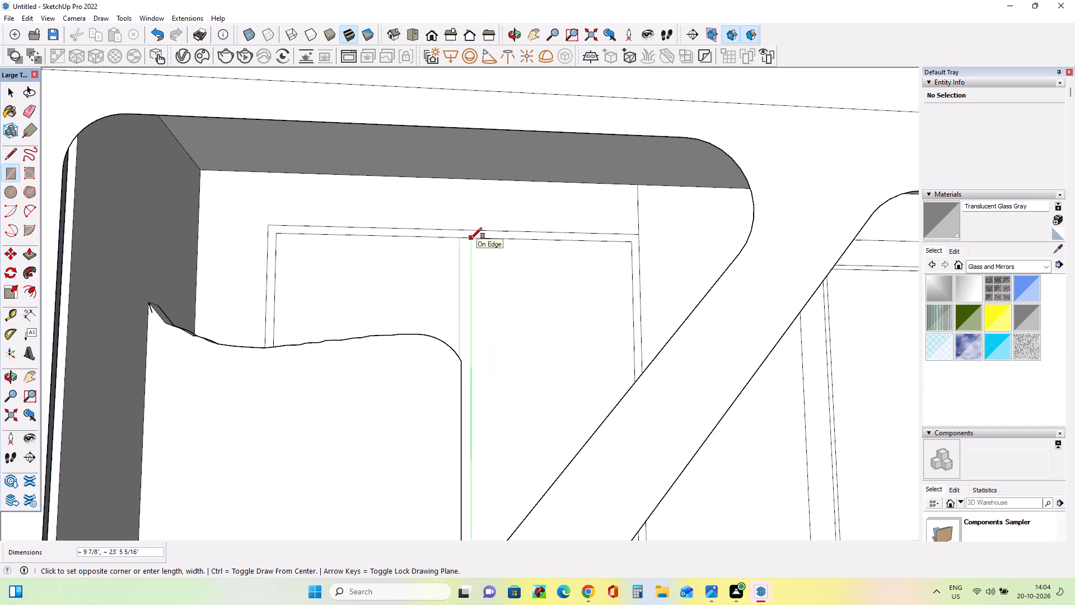
click(467, 237)
Erase the stray floor-level and vertical edges on the back wall between the lowest storey's two windows.
scroll(466, 315, down, 10)
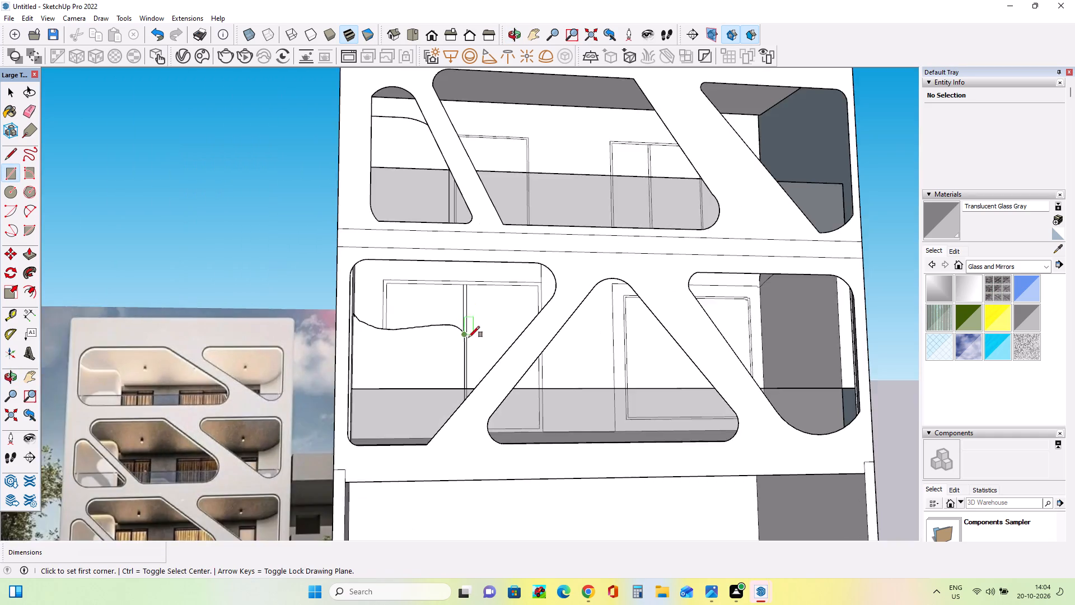
scroll(469, 337, down, 3)
middle_drag(718, 410, 668, 469)
scroll(683, 393, up, 3)
middle_drag(685, 396, 798, 500)
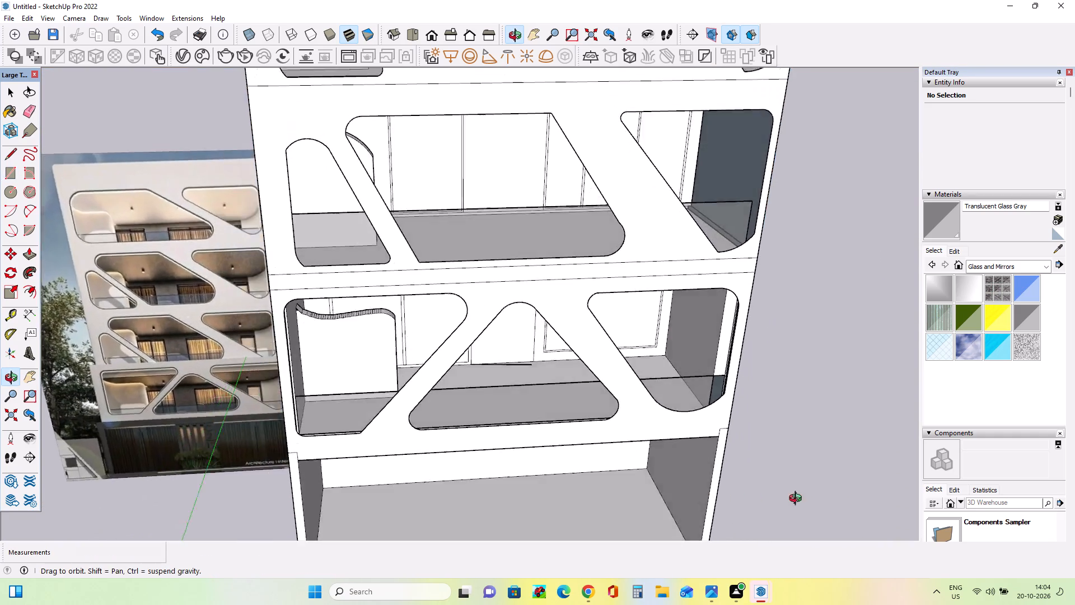
middle_drag(798, 500, 839, 500)
scroll(499, 336, up, 4)
middle_drag(584, 380, 522, 358)
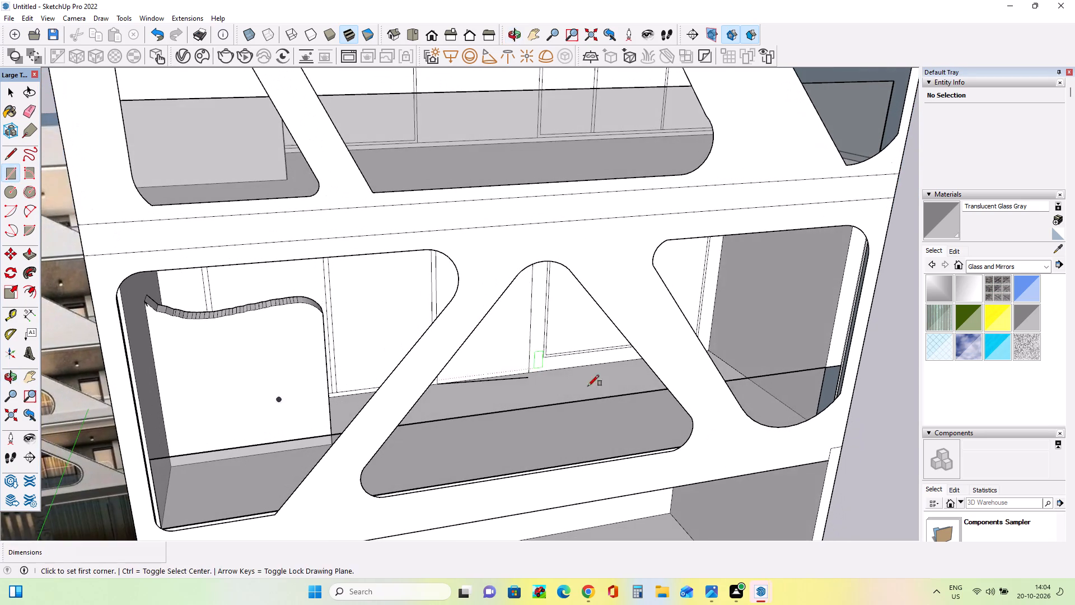
middle_drag(595, 399, 586, 406)
click(27, 113)
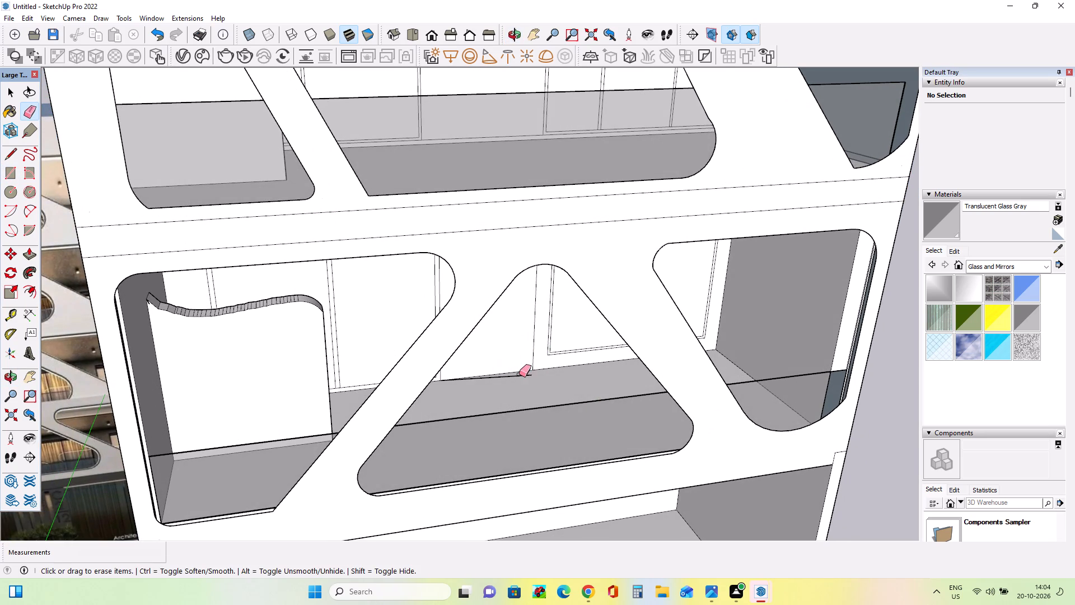
click(519, 374)
click(525, 377)
click(530, 375)
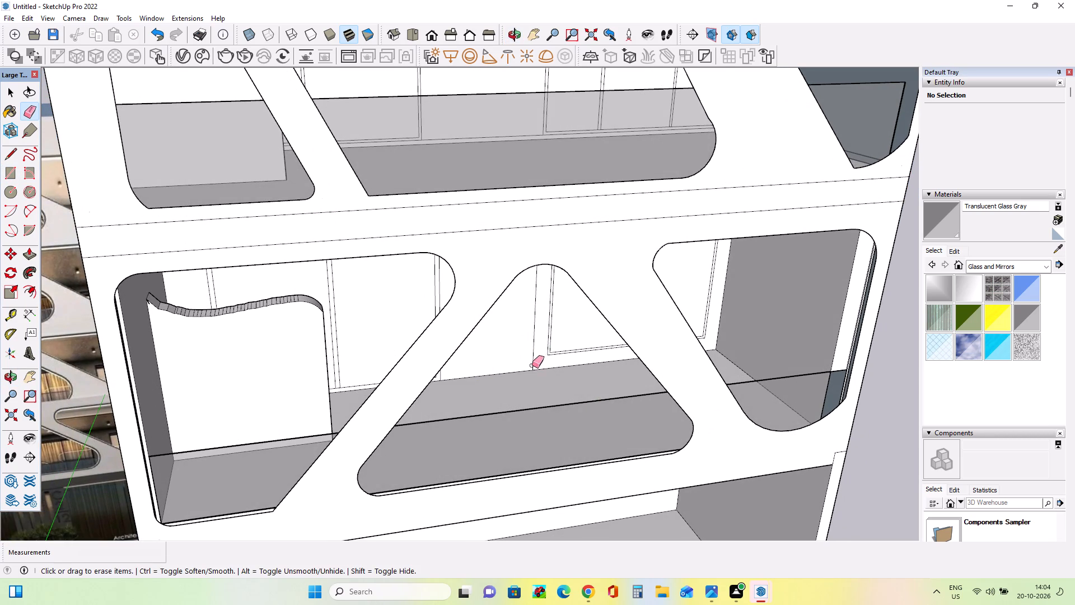
click(534, 365)
Draw a rectangle about 22' 6" wide from the lowest storey's right window outline down to the balcony floor.
middle_drag(540, 378, 483, 366)
scroll(482, 366, down, 4)
middle_drag(556, 388, 546, 331)
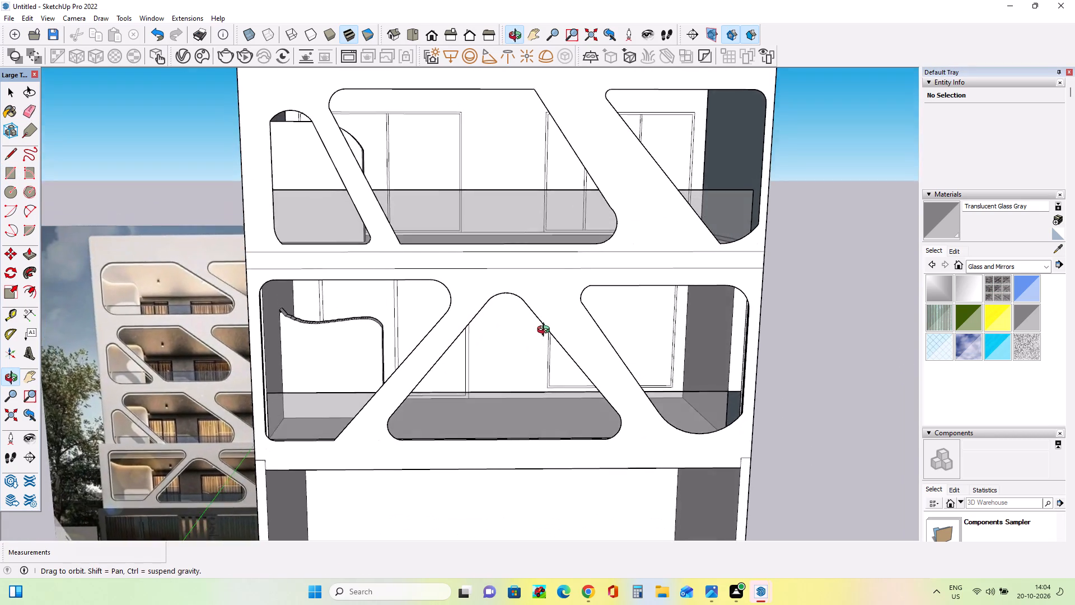
middle_drag(546, 331, 554, 347)
middle_drag(469, 350, 501, 409)
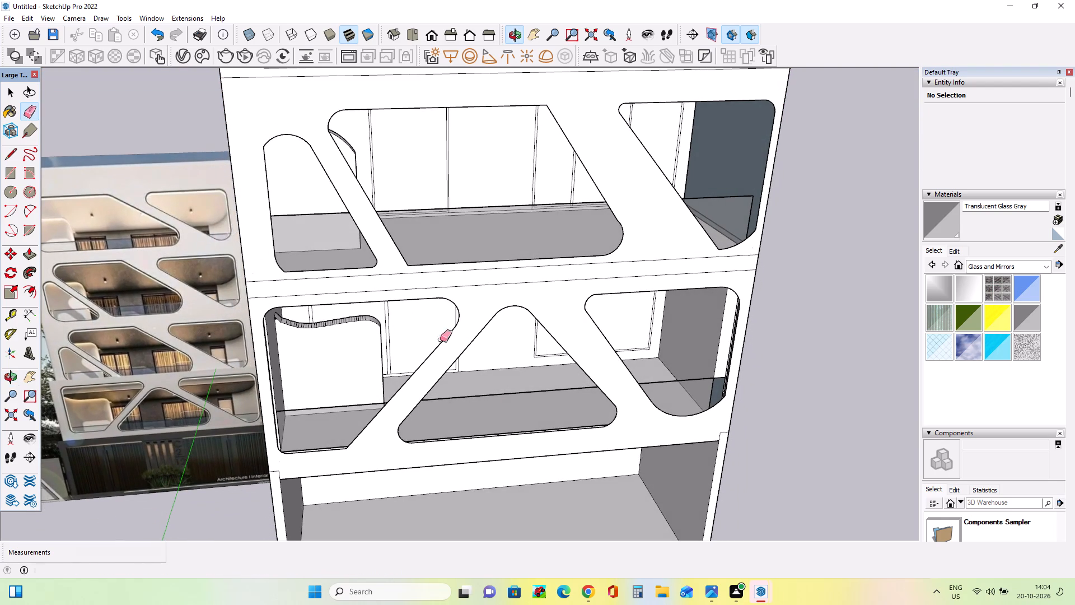
click(7, 178)
scroll(531, 324, up, 3)
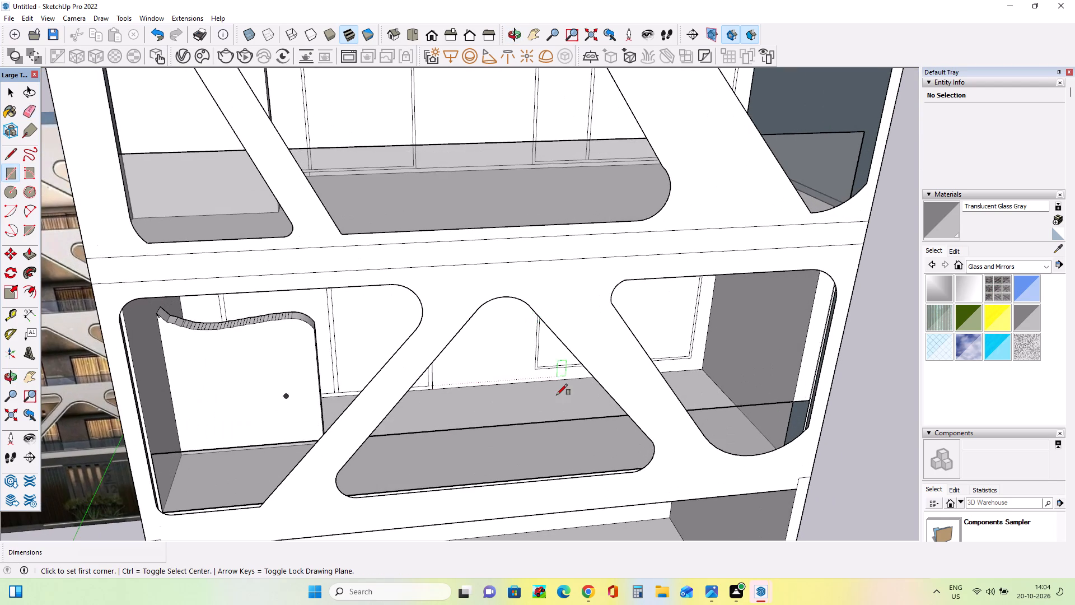
middle_drag(555, 397, 531, 387)
drag(546, 378, 545, 384)
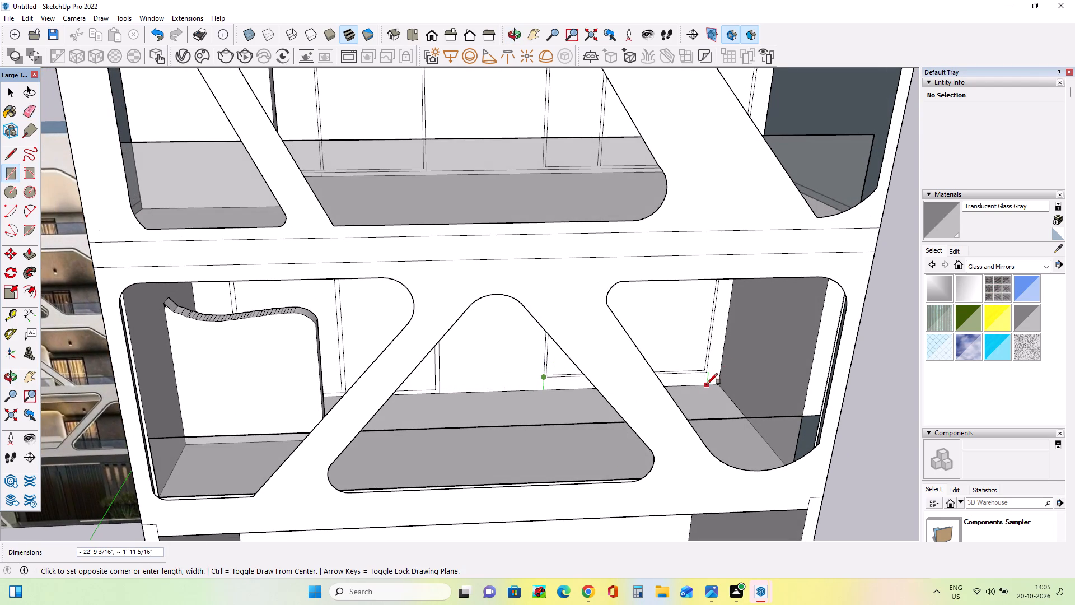
scroll(707, 384, up, 5)
click(708, 359)
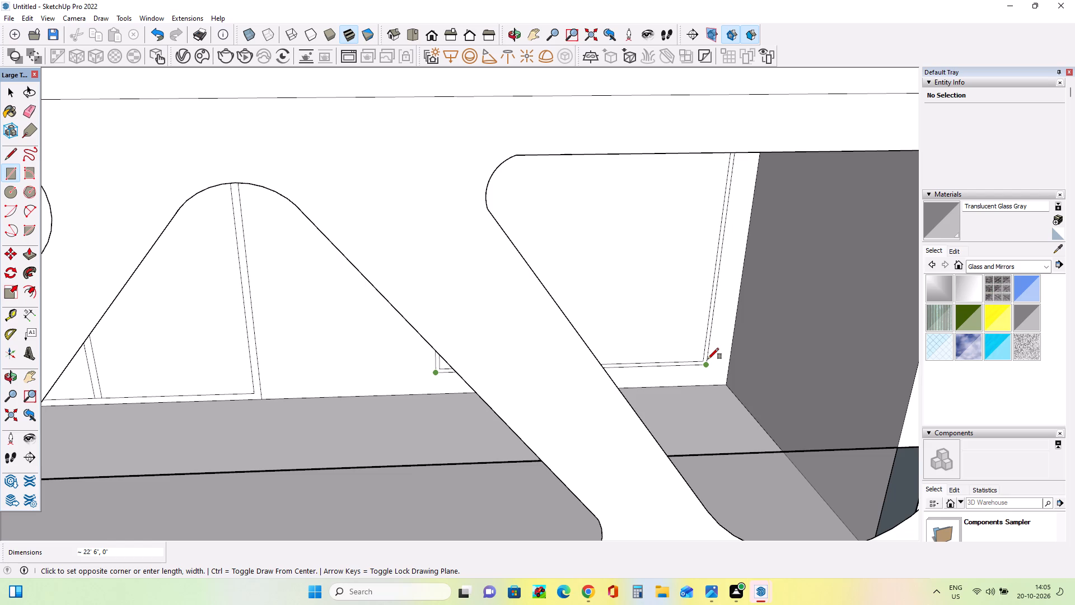
click(707, 384)
middle_drag(737, 403, 742, 385)
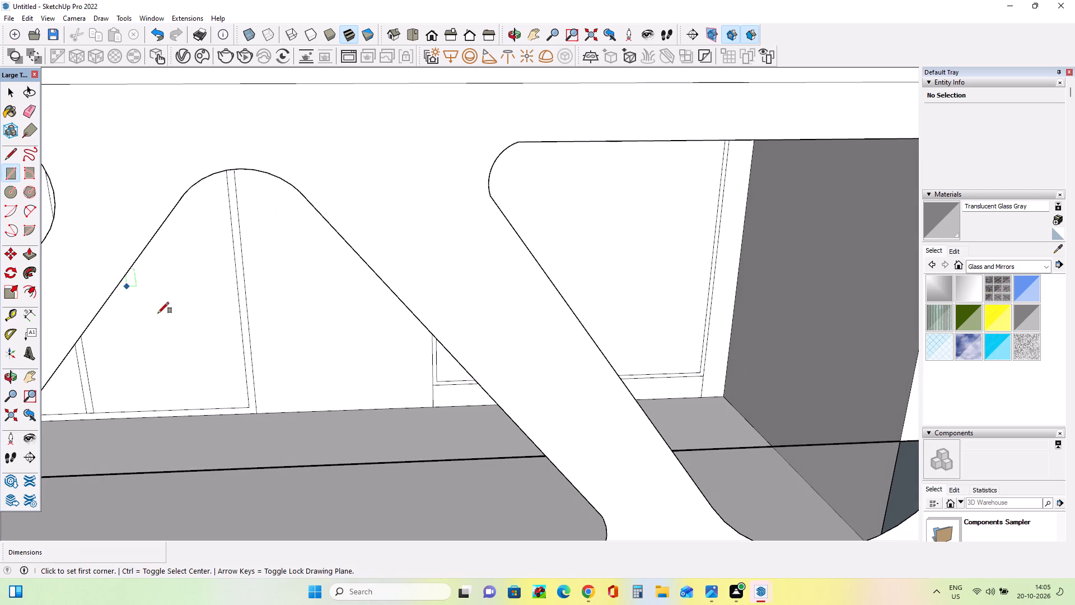
Draw a horizontal line about 22' 6" long just above the floor across the right window's downward extension.
click(8, 152)
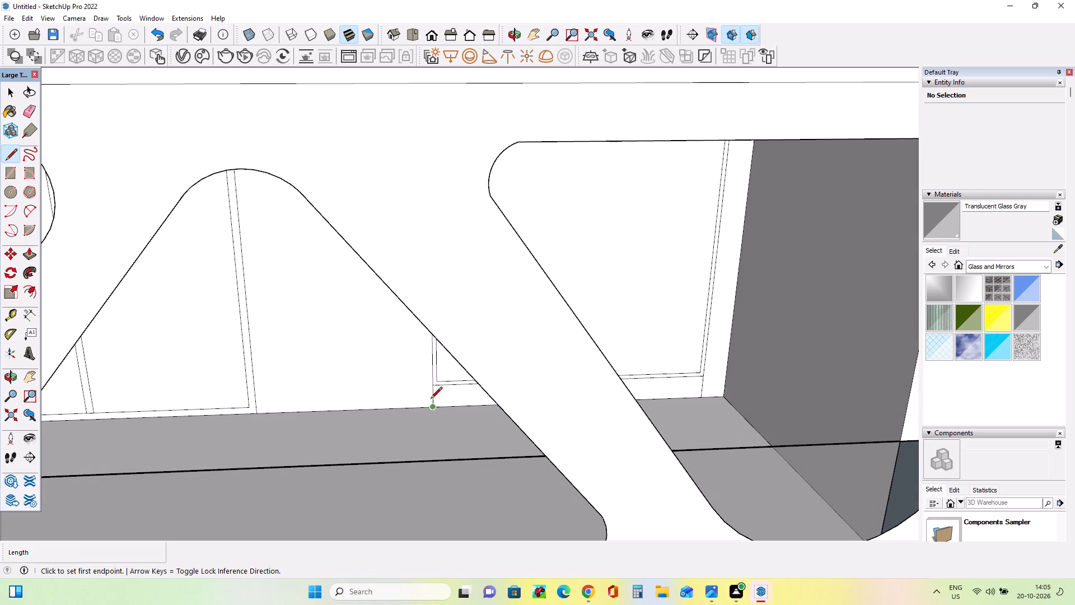
scroll(433, 402, up, 6)
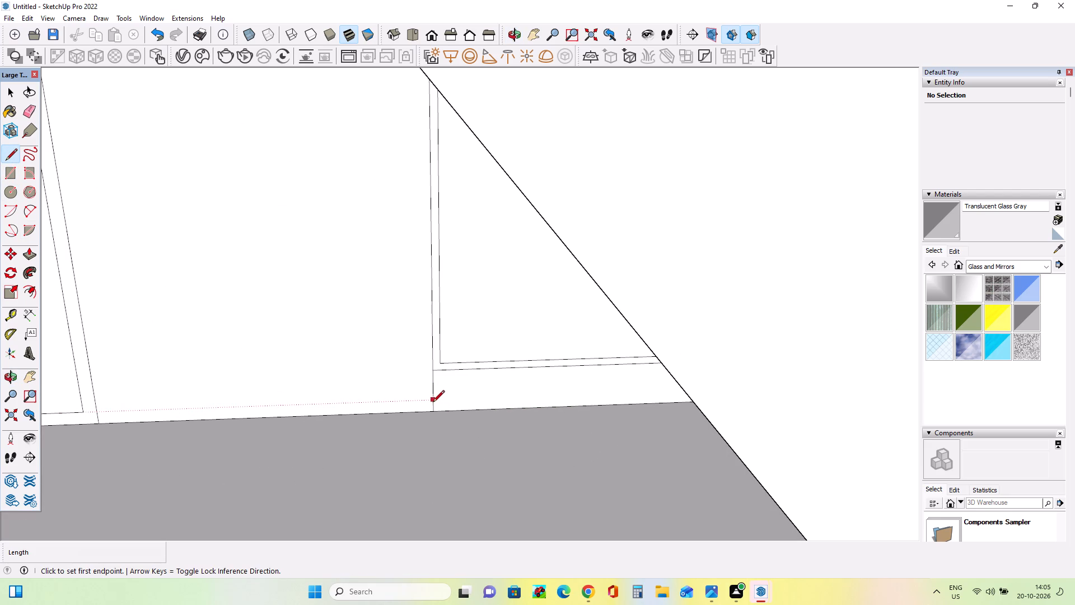
click(433, 403)
scroll(627, 391, down, 8)
middle_drag(782, 399, 741, 393)
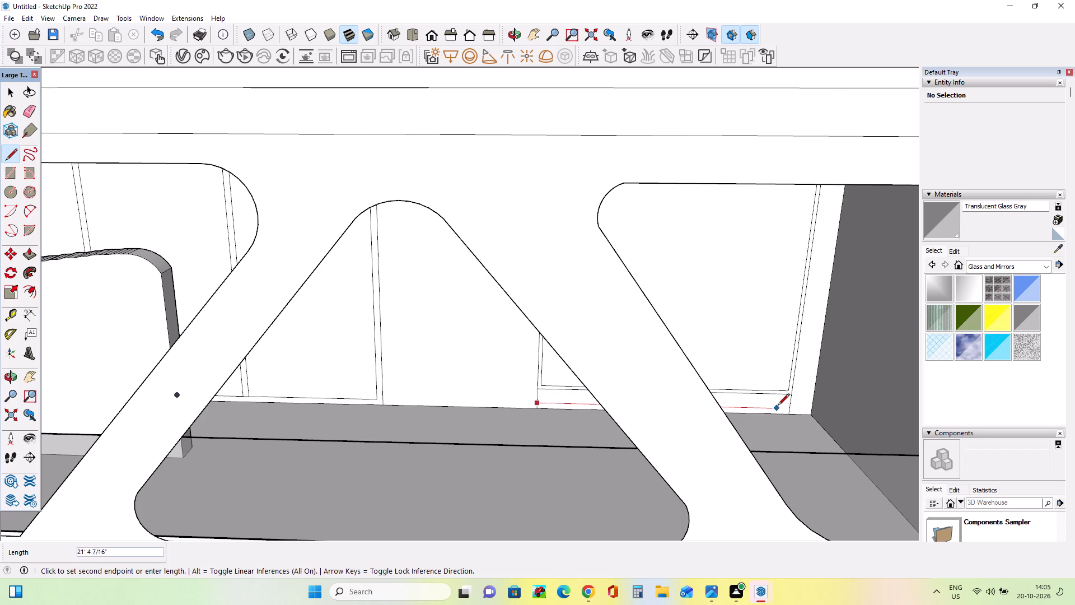
click(789, 406)
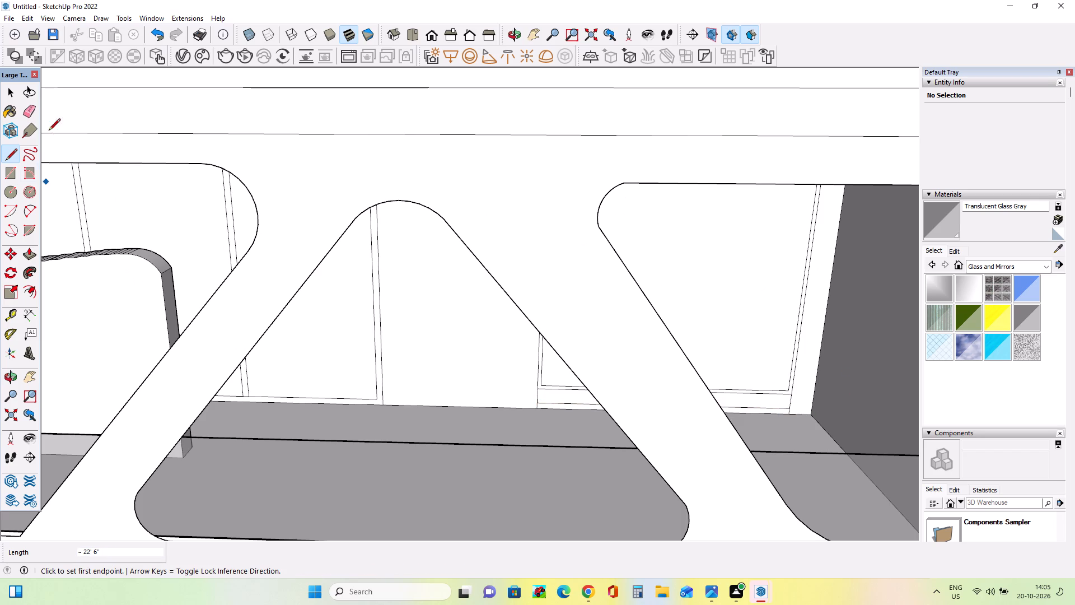
Erase the two former bottom frame edges of the lowest storey's right window.
click(27, 108)
drag(774, 386, 776, 395)
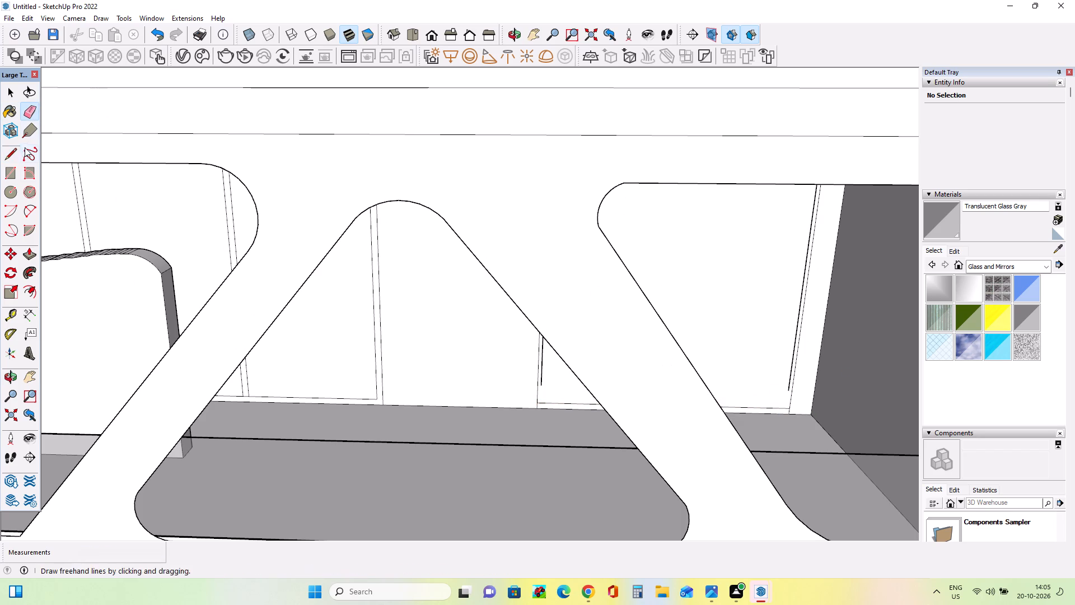
Draw lines extending both inner side edges of the lowest storey's right window frame down to the floor.
click(12, 153)
click(541, 384)
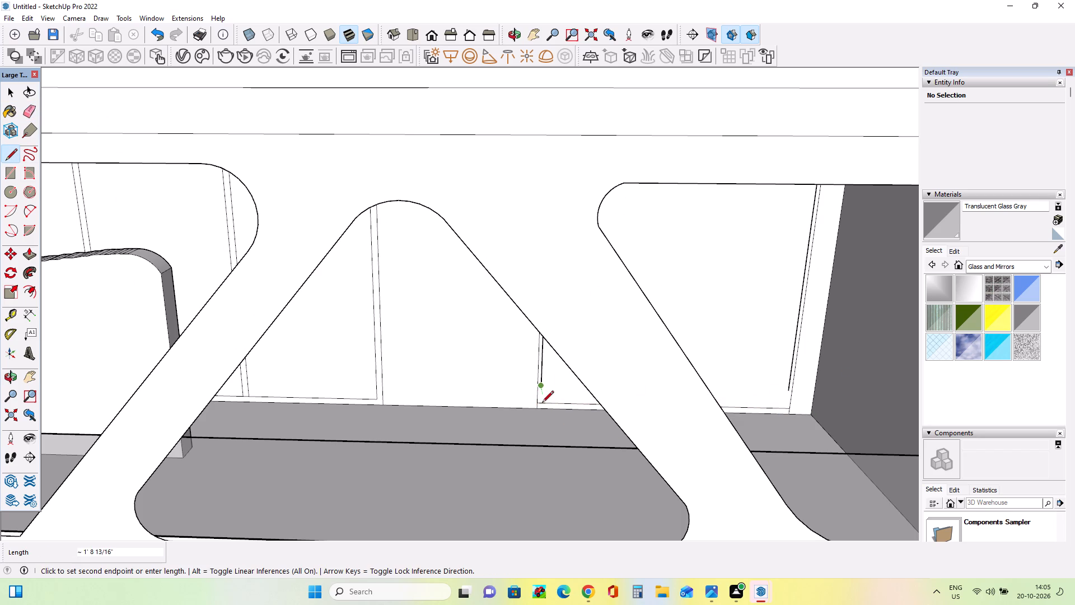
click(544, 411)
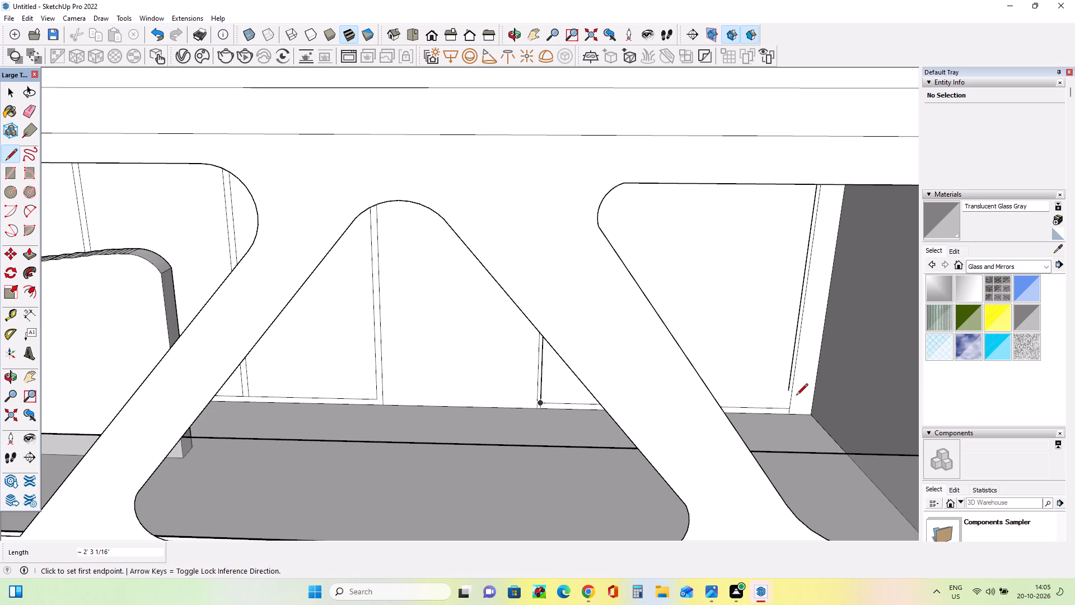
click(788, 392)
scroll(784, 418, up, 2)
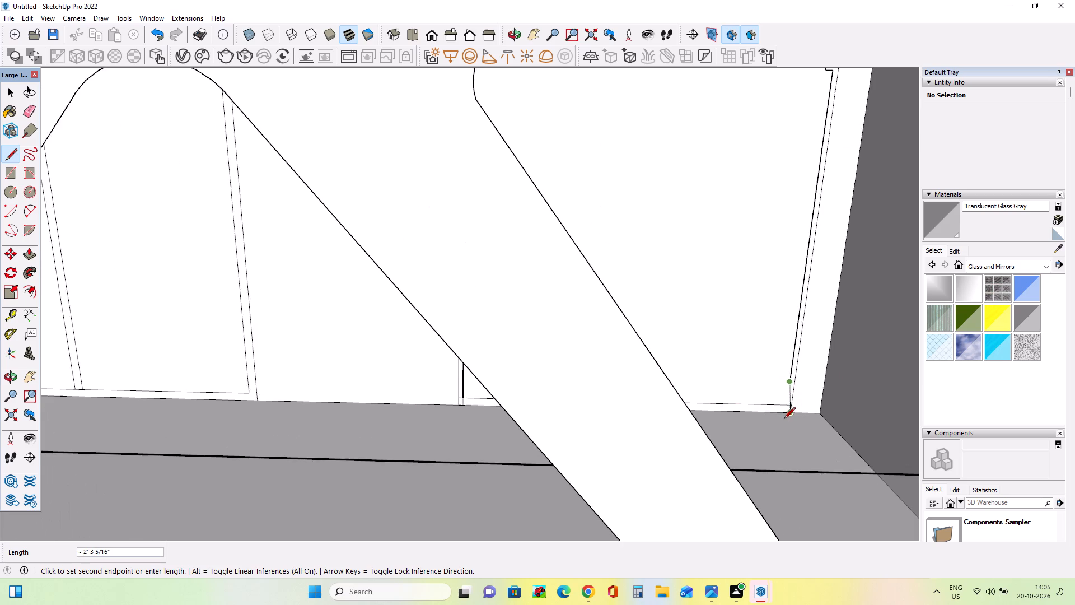
scroll(784, 420, up, 2)
click(779, 416)
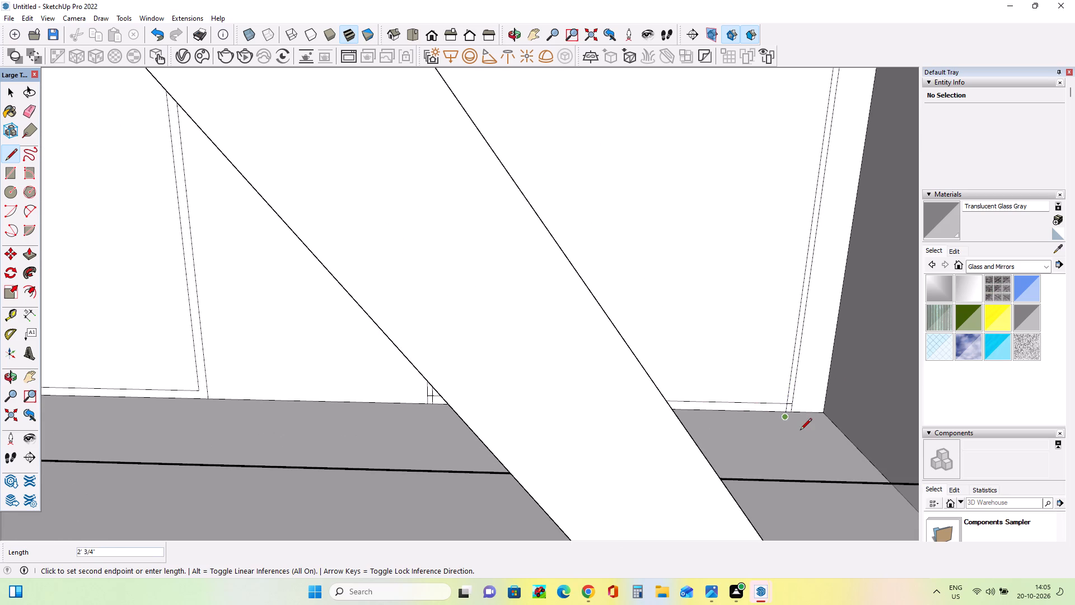
scroll(800, 431, down, 3)
middle_drag(661, 458, 672, 422)
scroll(672, 422, down, 3)
middle_drag(709, 454, 714, 474)
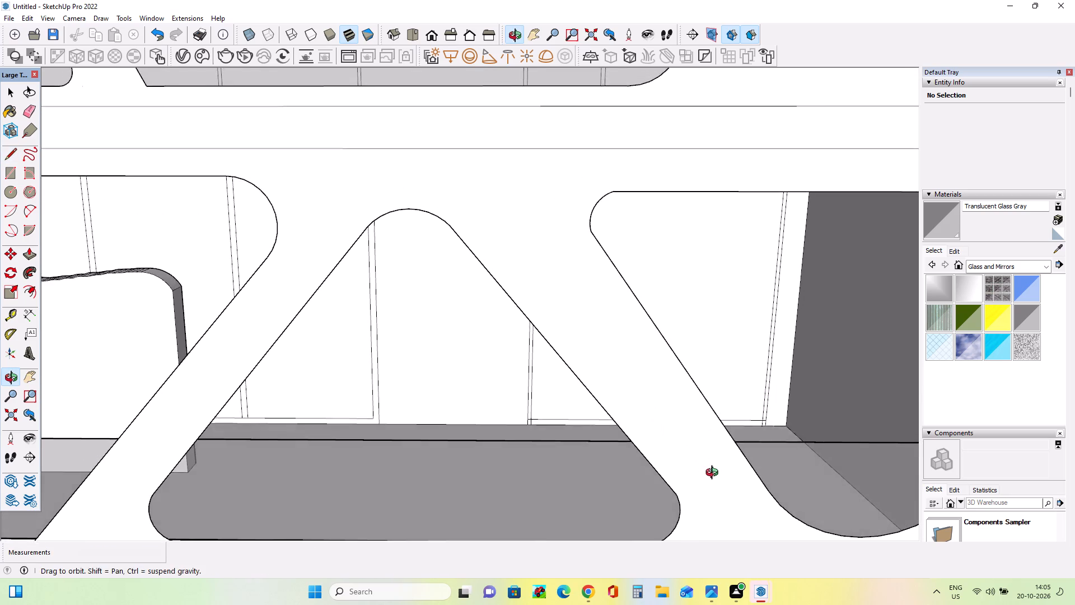
middle_drag(714, 474, 714, 474)
scroll(714, 474, down, 1)
key(space)
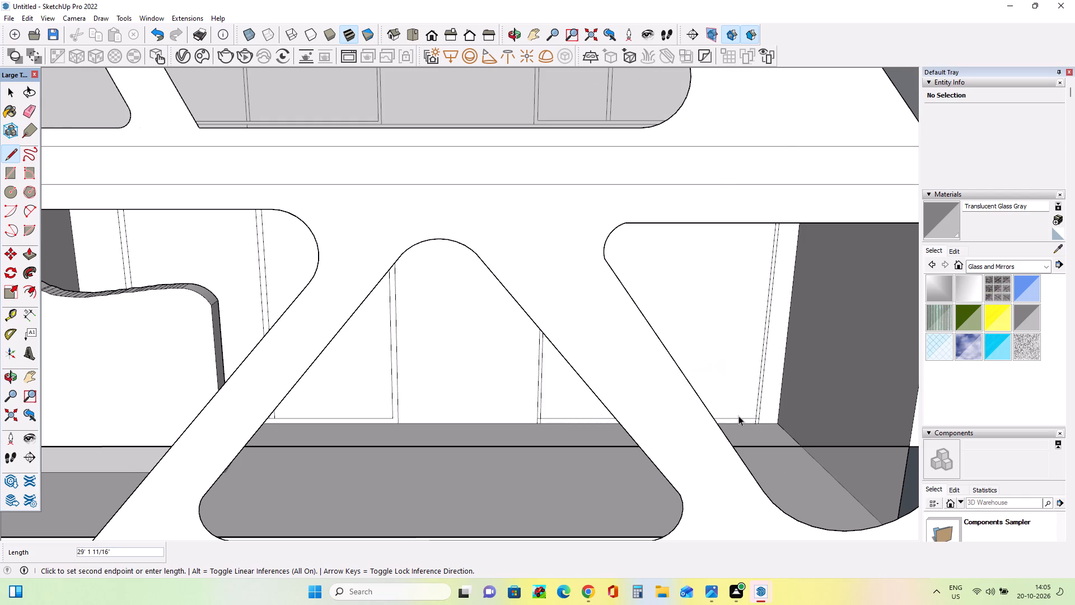
Draw a vertical mullion strip about 1 5/8" by 21' 8 7/8" near the left side of the lowest storey's right window.
middle_drag(740, 420, 629, 428)
scroll(629, 427, down, 3)
middle_drag(711, 431, 922, 401)
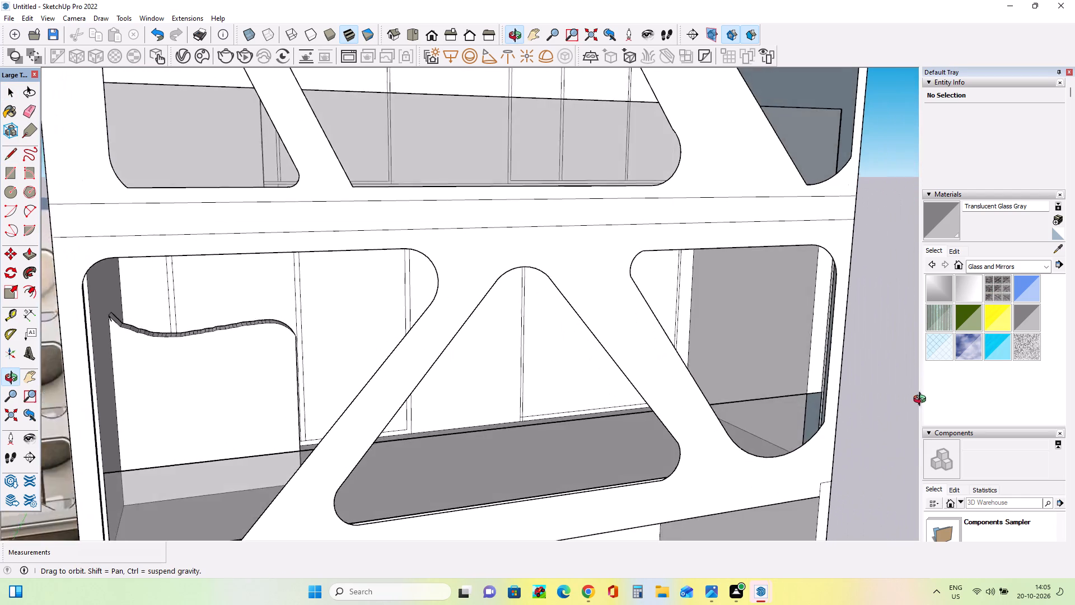
middle_drag(922, 401, 944, 423)
scroll(945, 429, down, 3)
scroll(517, 442, down, 2)
middle_drag(534, 453, 549, 434)
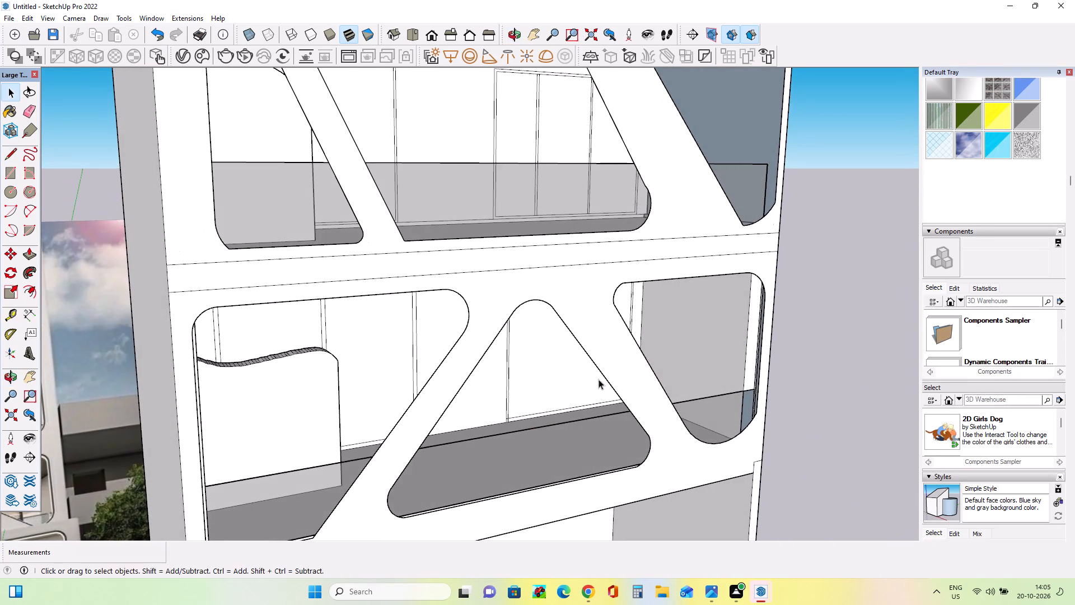
click(16, 176)
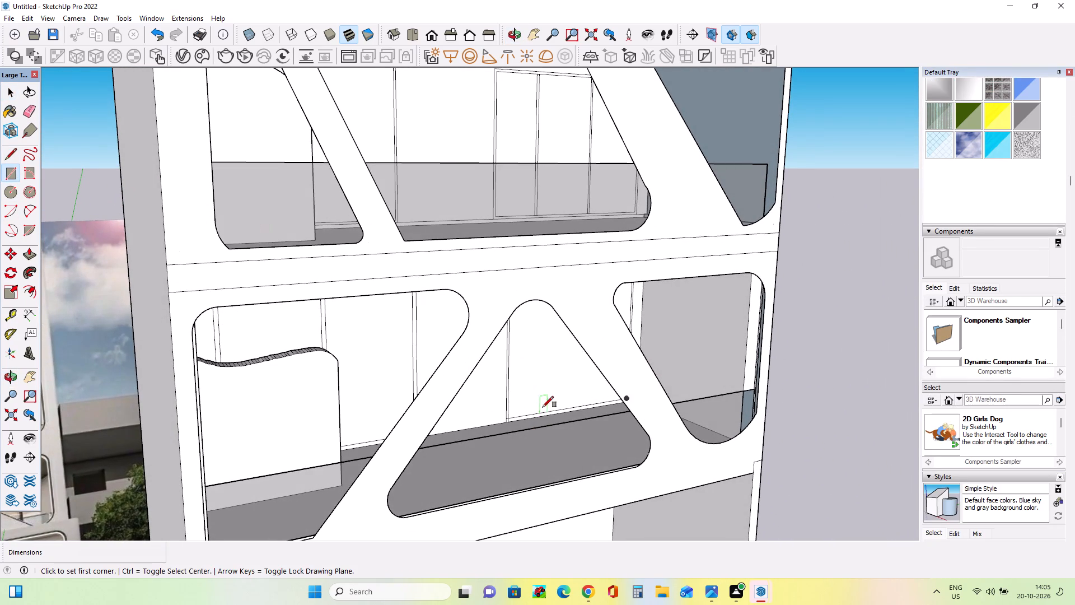
click(545, 413)
middle_drag(545, 380, 394, 319)
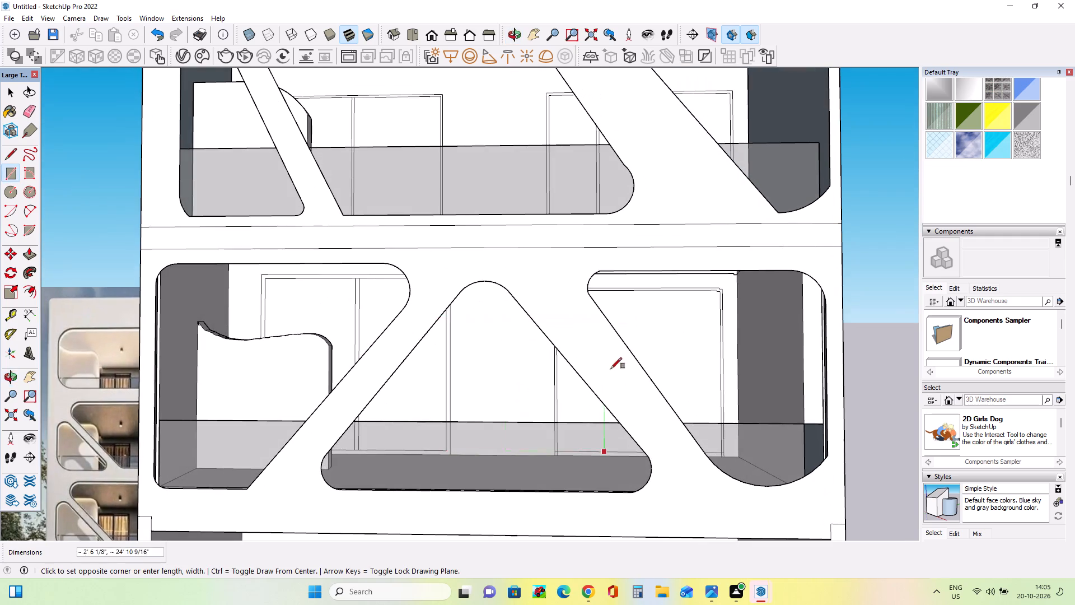
middle_drag(656, 347, 563, 332)
scroll(619, 294, up, 3)
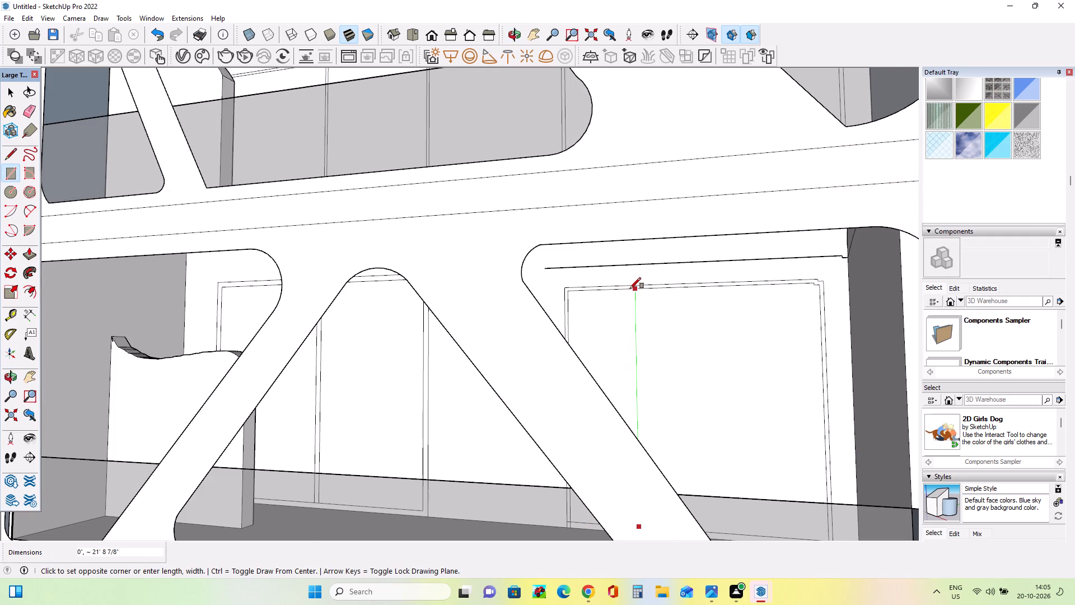
scroll(630, 288, up, 7)
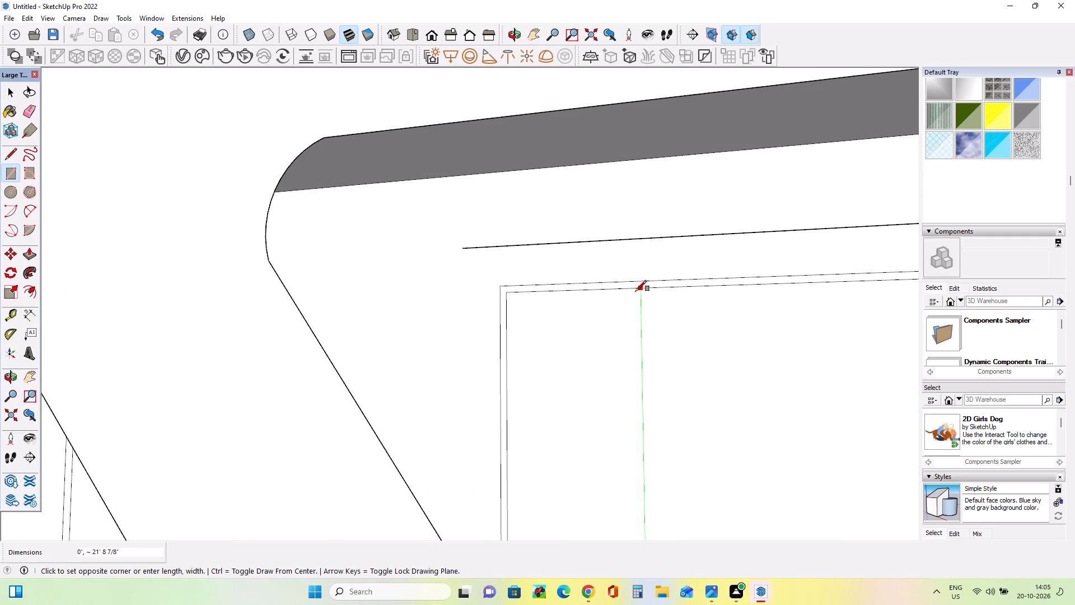
scroll(635, 291, up, 11)
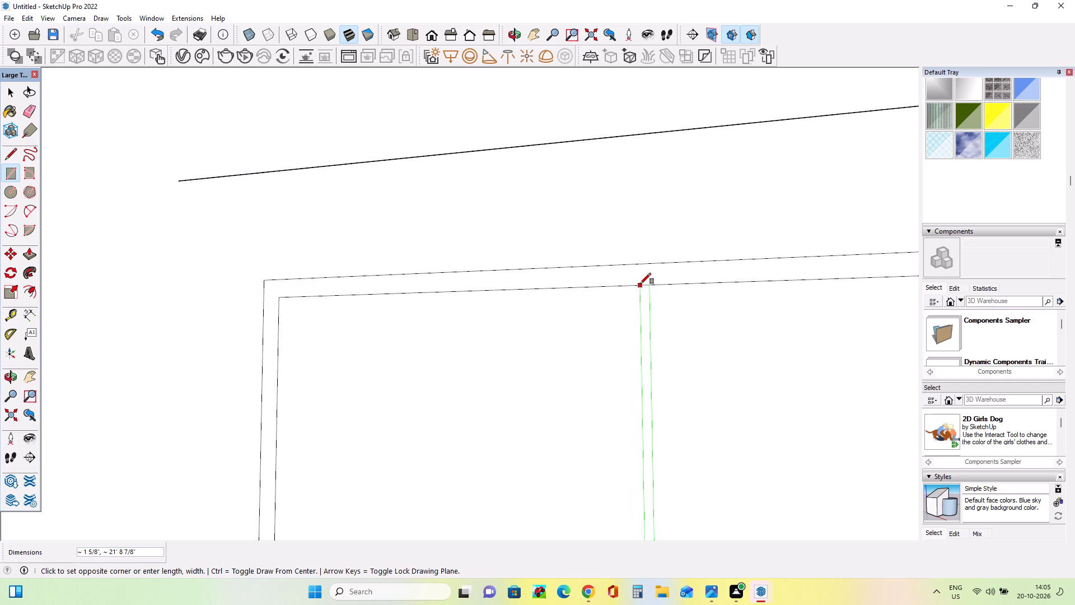
click(642, 285)
scroll(590, 328, down, 9)
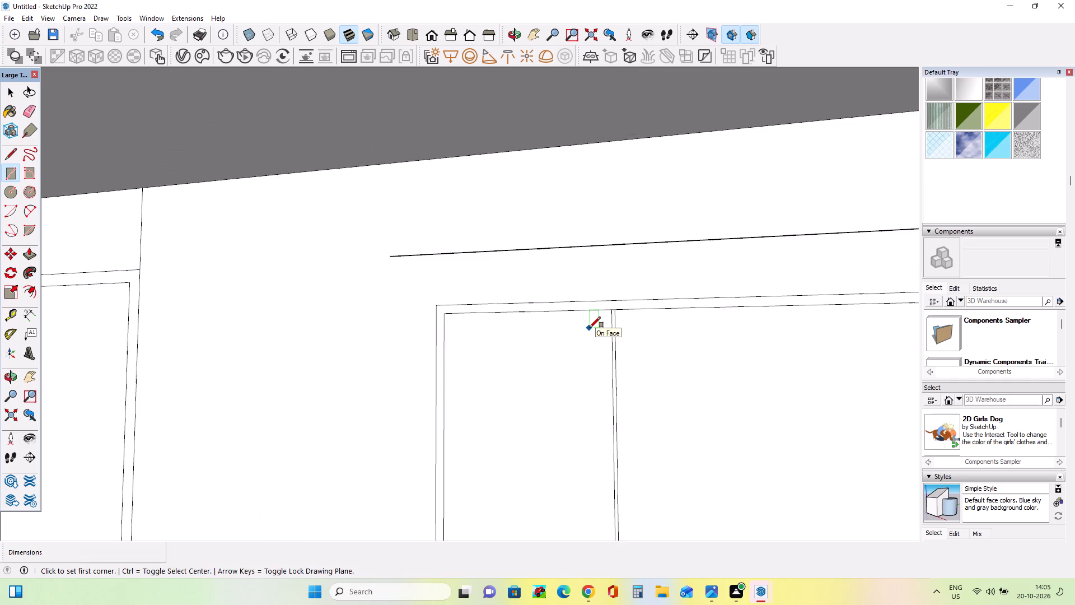
Undo the last mullion strip drawn in the lowest balcony storey's right window.
scroll(590, 328, down, 13)
middle_drag(617, 410, 620, 468)
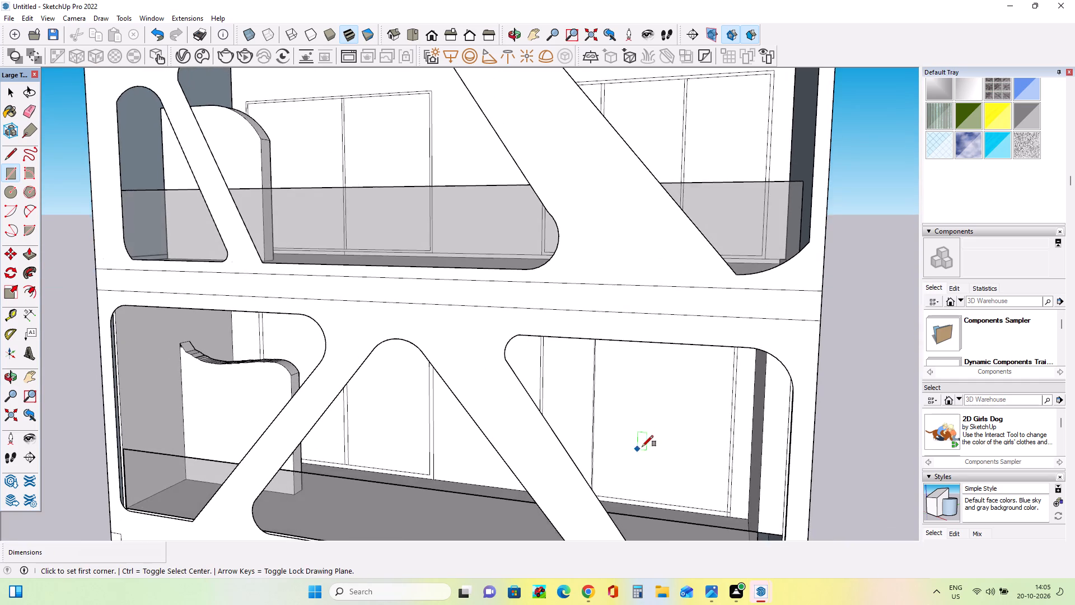
scroll(644, 446, down, 4)
middle_drag(642, 464, 714, 439)
scroll(647, 424, up, 3)
middle_drag(647, 426, 647, 434)
key(ctrl+z)
Draw a wider vertical mullion strip, about 8" by 21' 8 7/8", in the left part of the lowest storey's right window.
middle_drag(623, 457, 609, 403)
scroll(604, 375, down, 1)
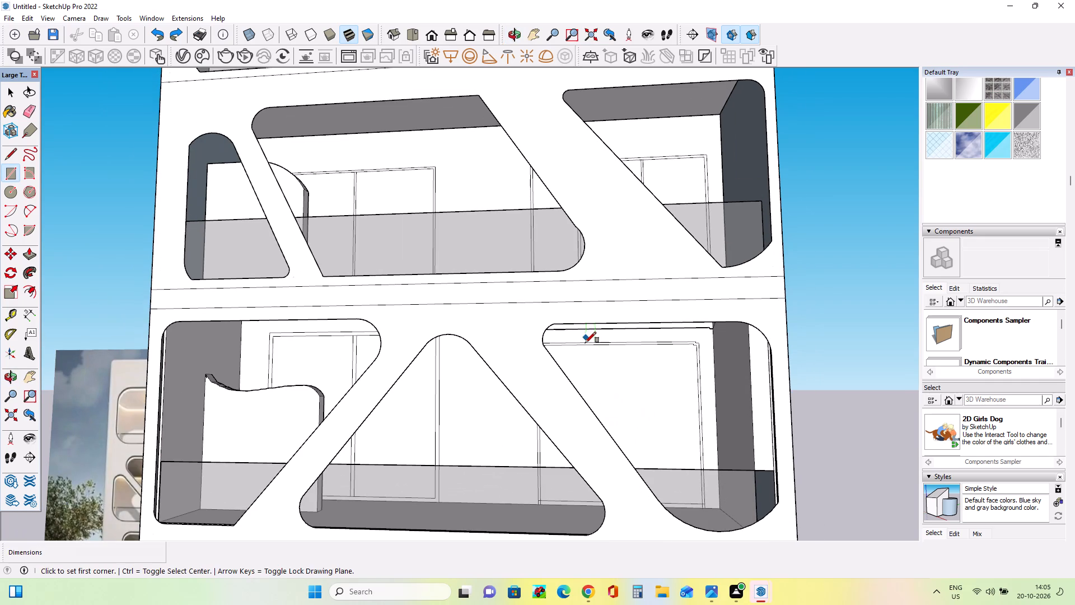
click(587, 345)
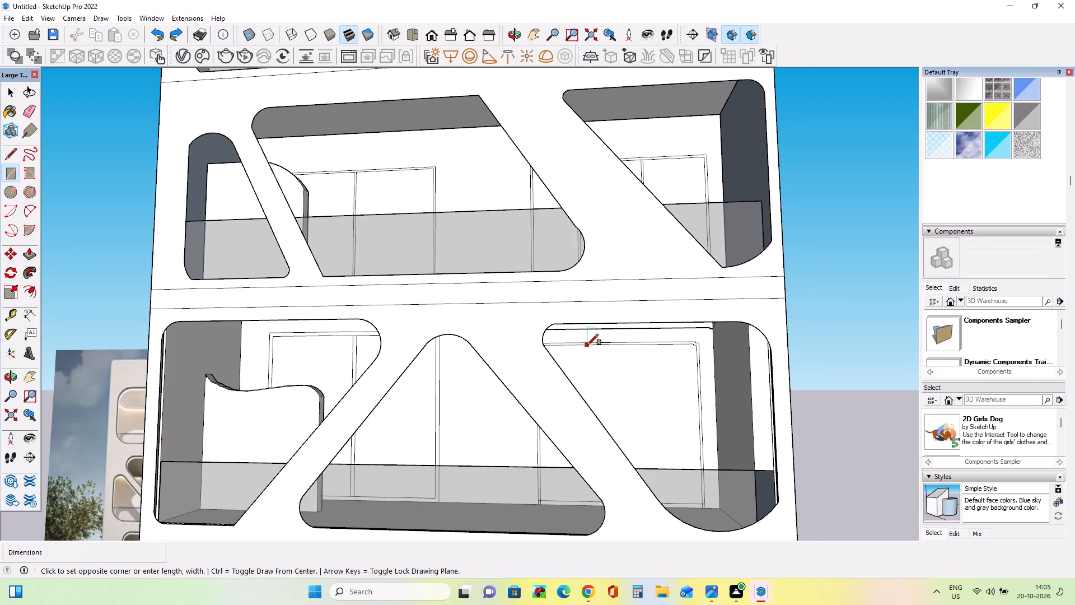
middle_drag(592, 453, 536, 604)
scroll(602, 444, up, 6)
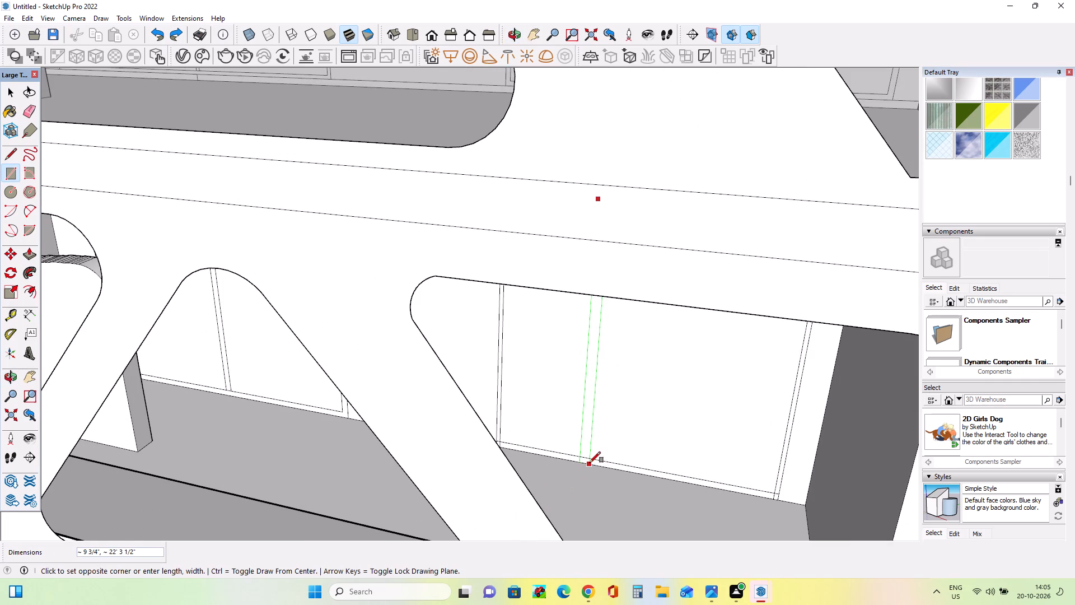
scroll(588, 454, up, 3)
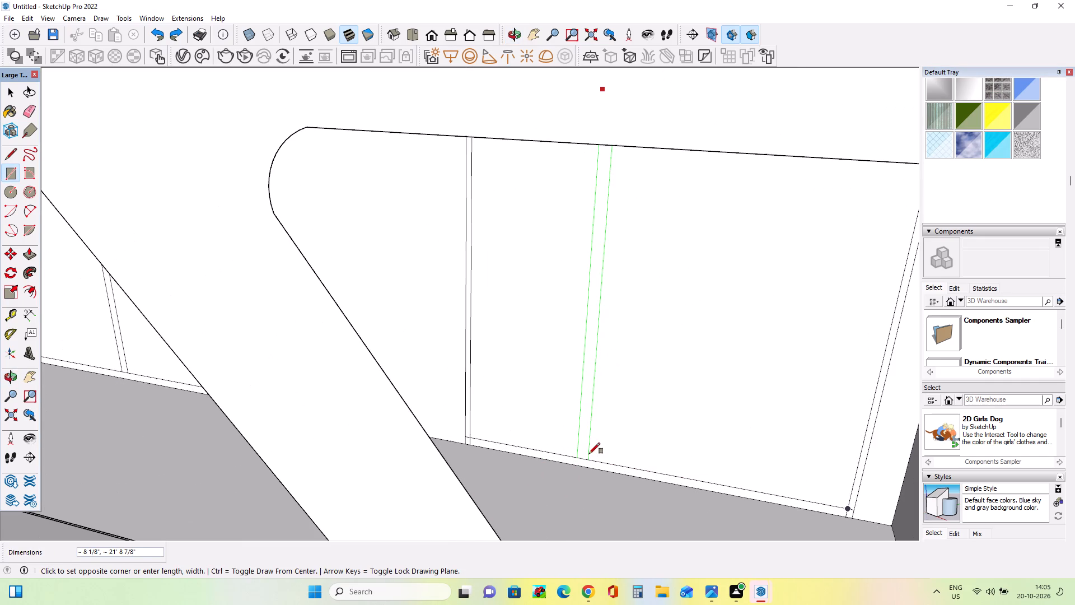
click(586, 454)
Draw a second vertical mullion strip, about 4 1/2" by 21' 8 7/8", in the right part of the lowest storey's right window.
scroll(635, 469, down, 3)
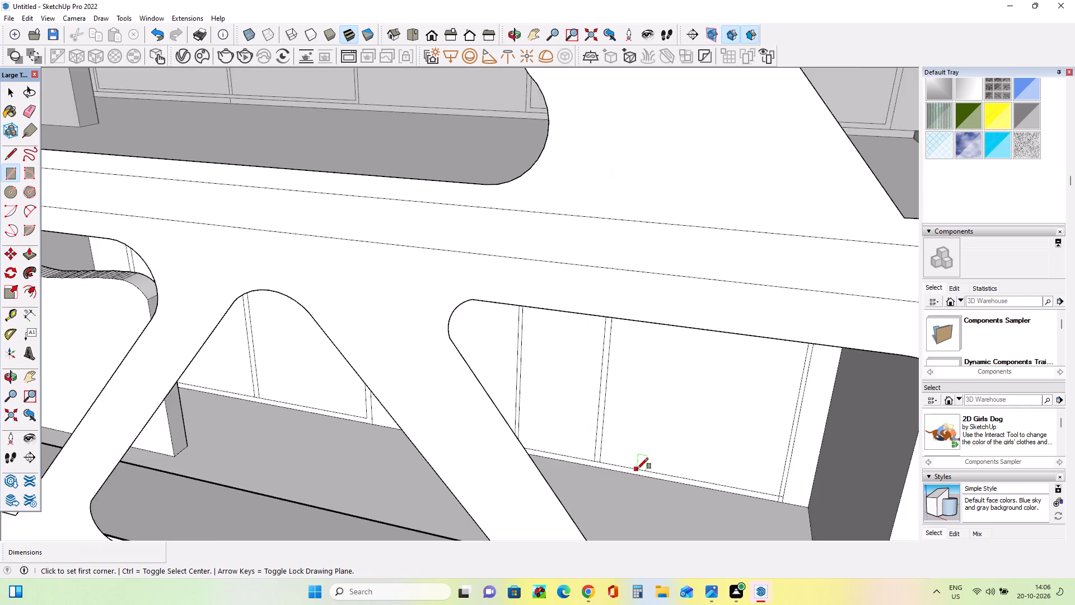
scroll(637, 469, down, 5)
middle_drag(644, 459, 651, 406)
middle_drag(702, 487, 687, 439)
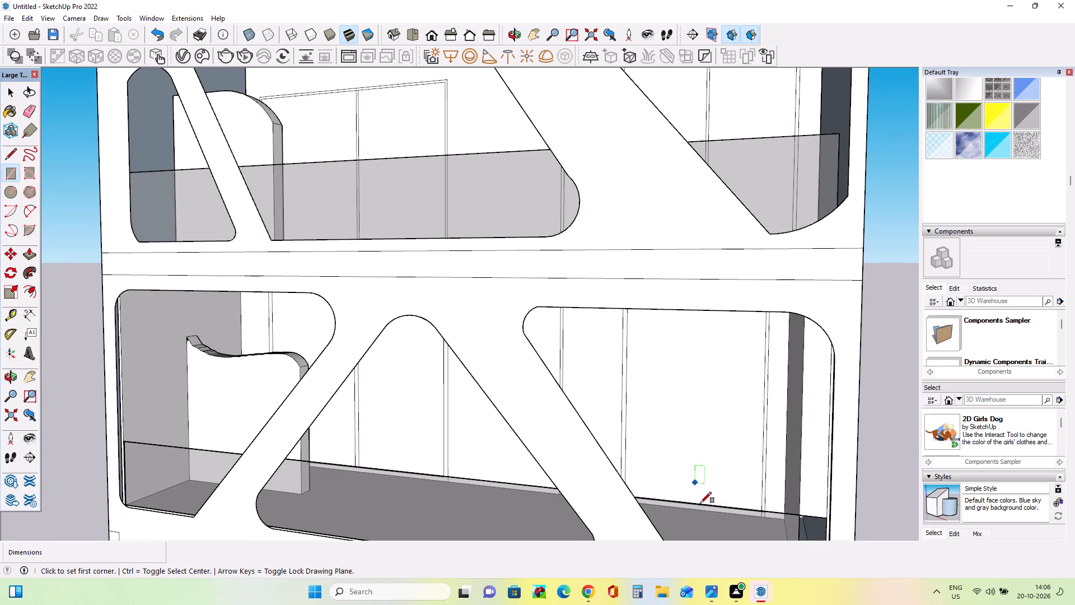
middle_drag(712, 506, 688, 520)
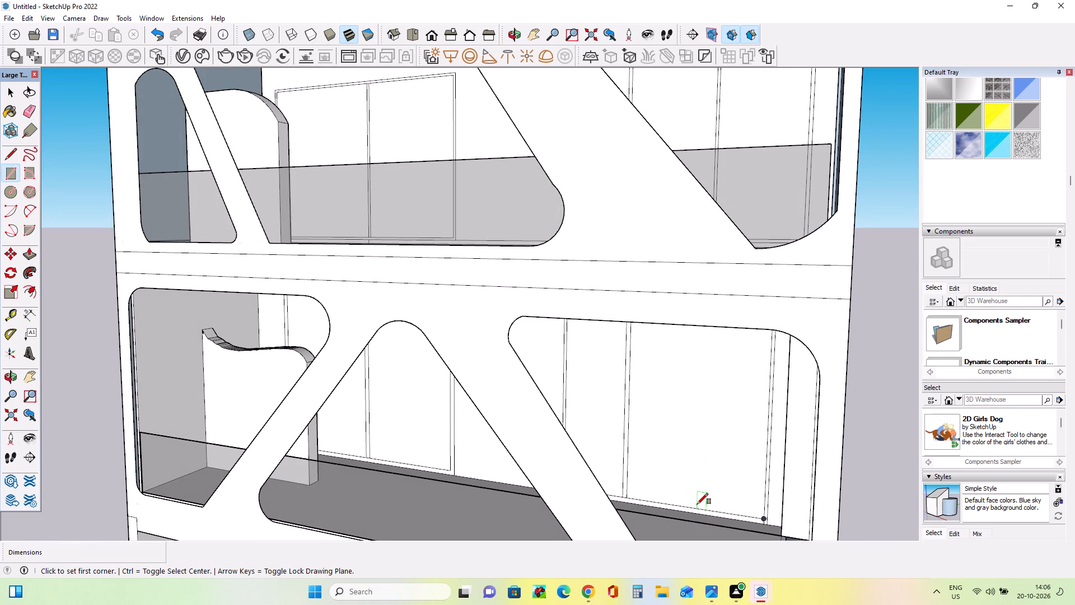
click(692, 509)
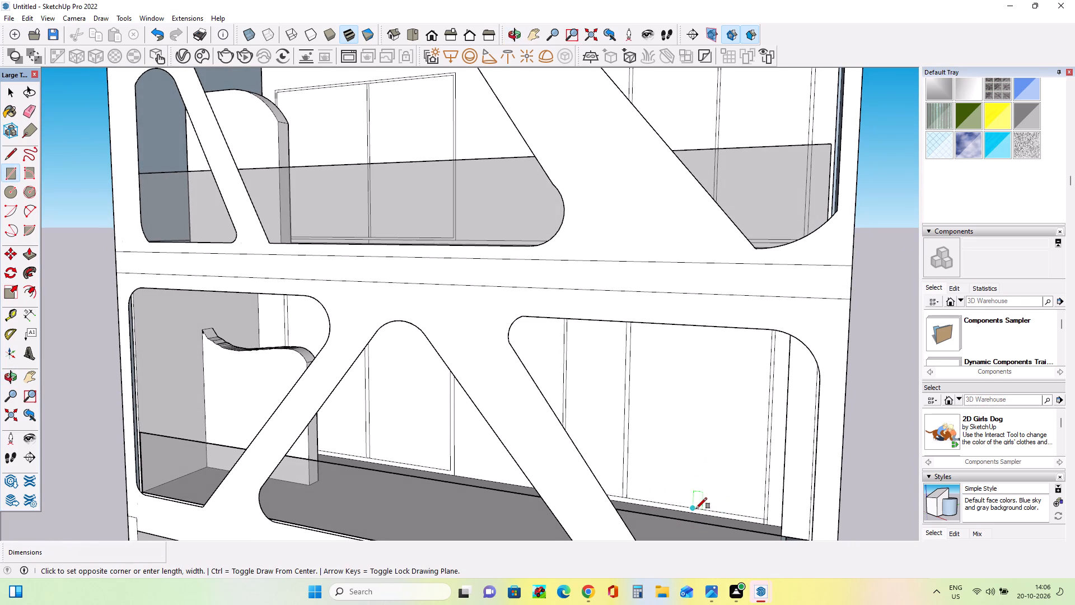
middle_drag(703, 509, 708, 481)
middle_drag(697, 455, 718, 383)
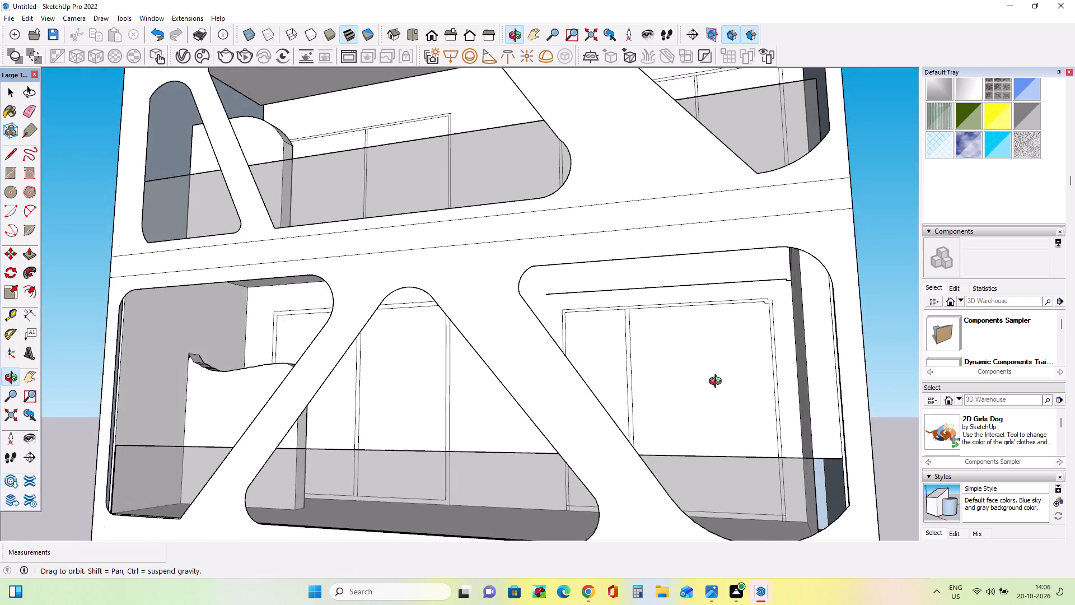
middle_drag(718, 383, 720, 373)
scroll(703, 304, up, 3)
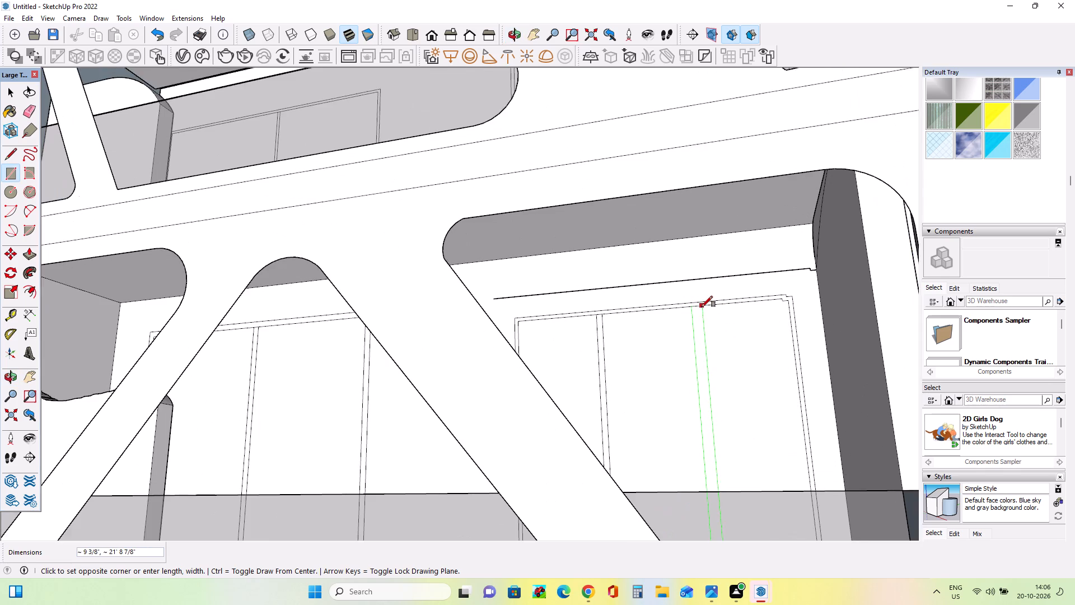
scroll(699, 308, up, 1)
middle_drag(699, 308, 674, 329)
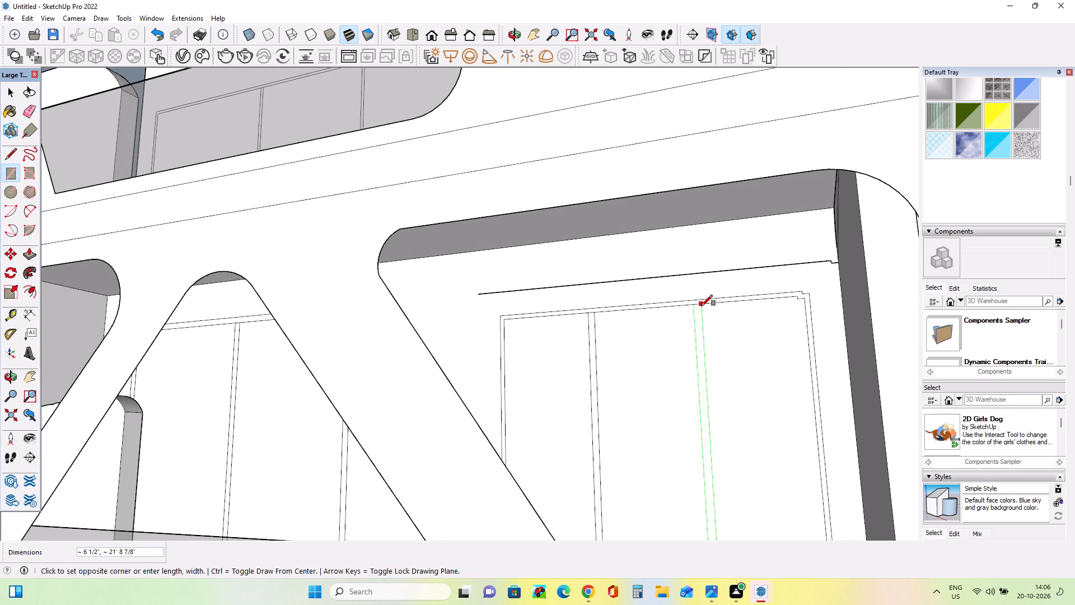
scroll(700, 306, up, 3)
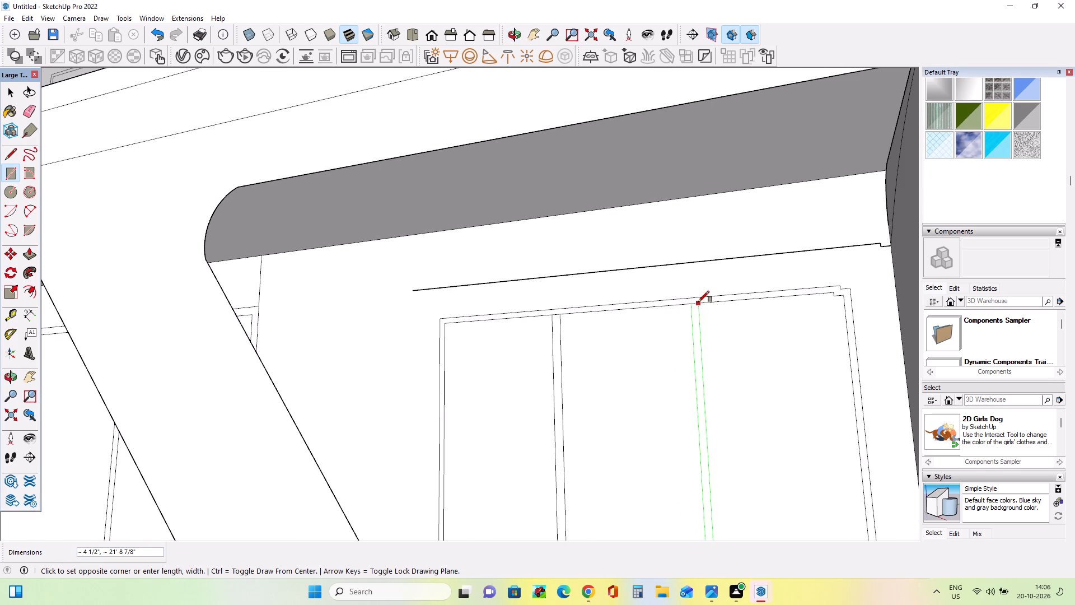
click(698, 302)
Paint both panes of the top storey's left window with Translucent Glass Gray.
middle_drag(736, 398, 759, 444)
scroll(763, 449, down, 3)
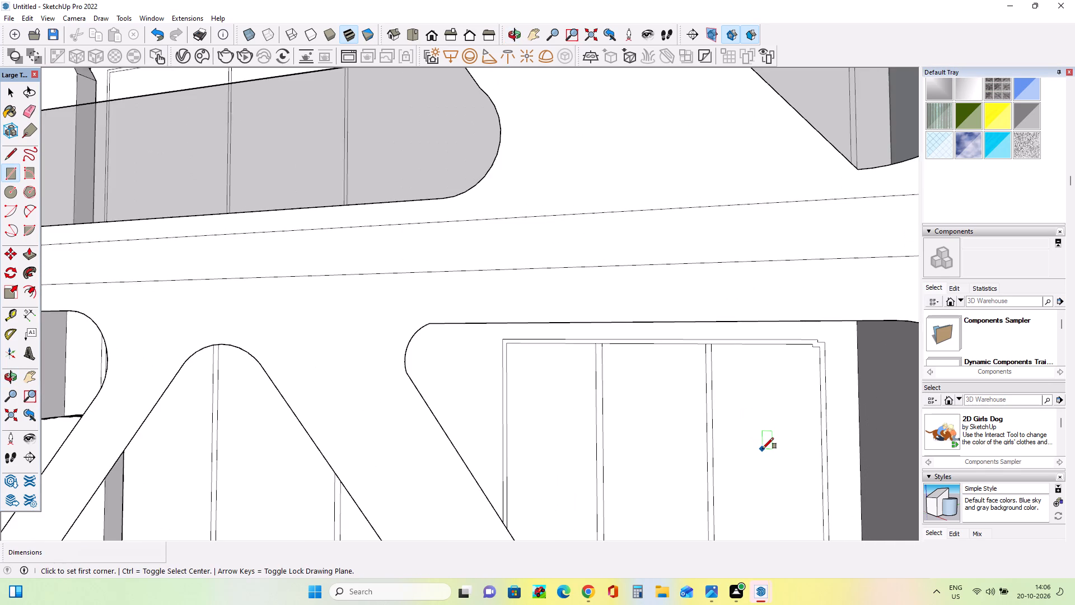
scroll(763, 449, down, 14)
middle_drag(768, 471, 864, 502)
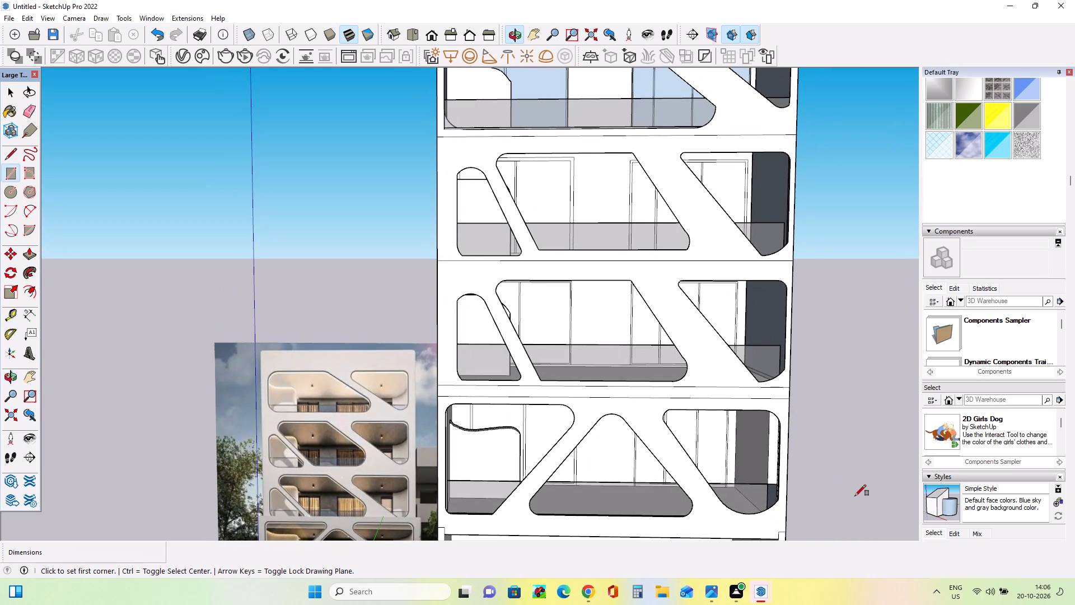
scroll(693, 493, down, 8)
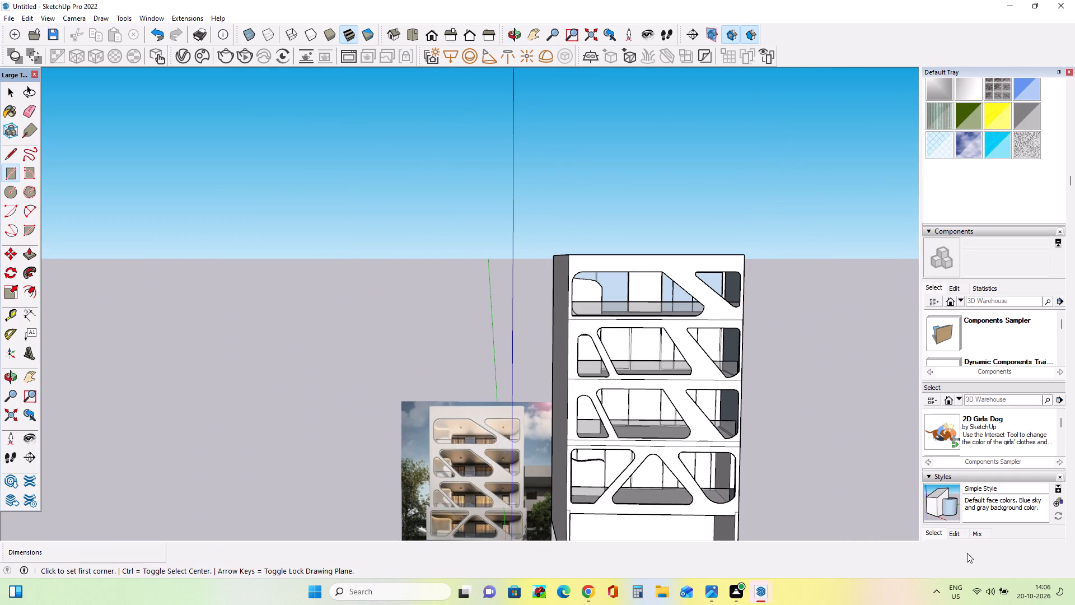
click(28, 376)
drag(411, 416, 381, 367)
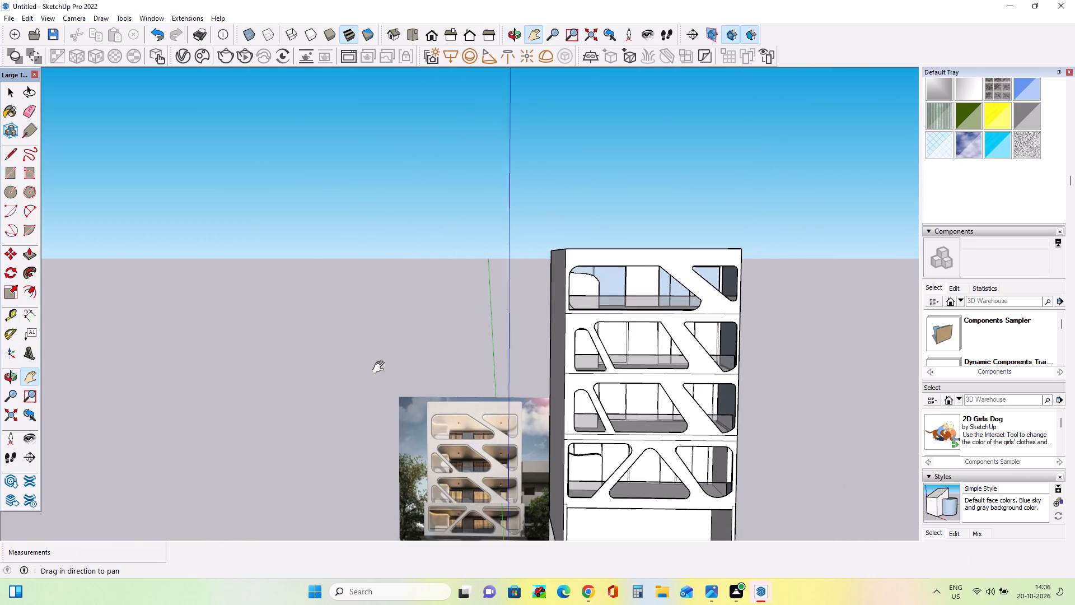
drag(381, 367, 328, 313)
middle_drag(503, 333, 515, 343)
scroll(539, 291, down, 2)
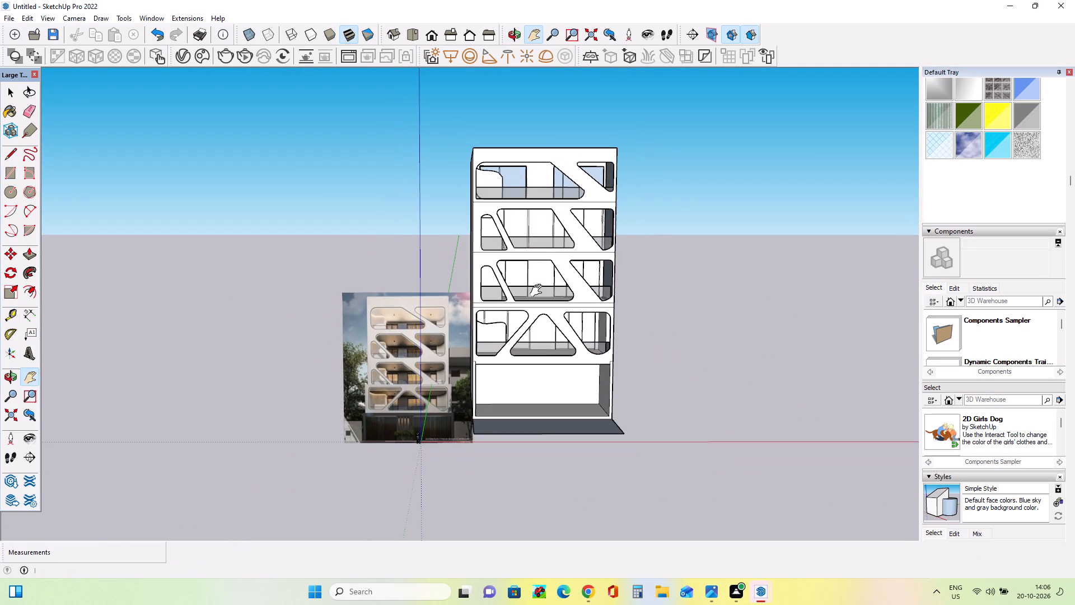
scroll(526, 277, up, 3)
click(1029, 121)
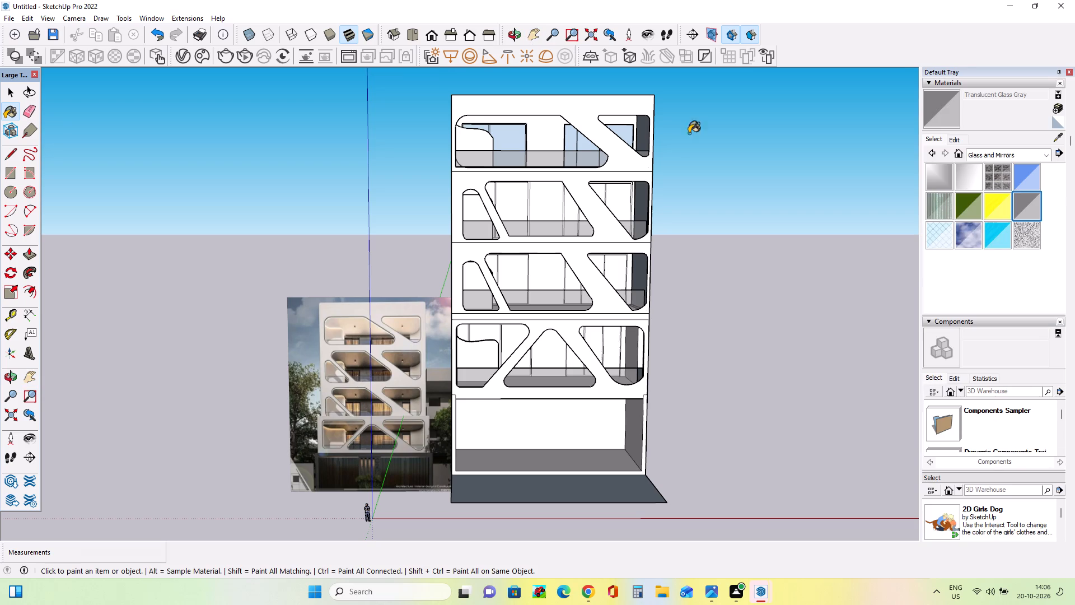
click(512, 148)
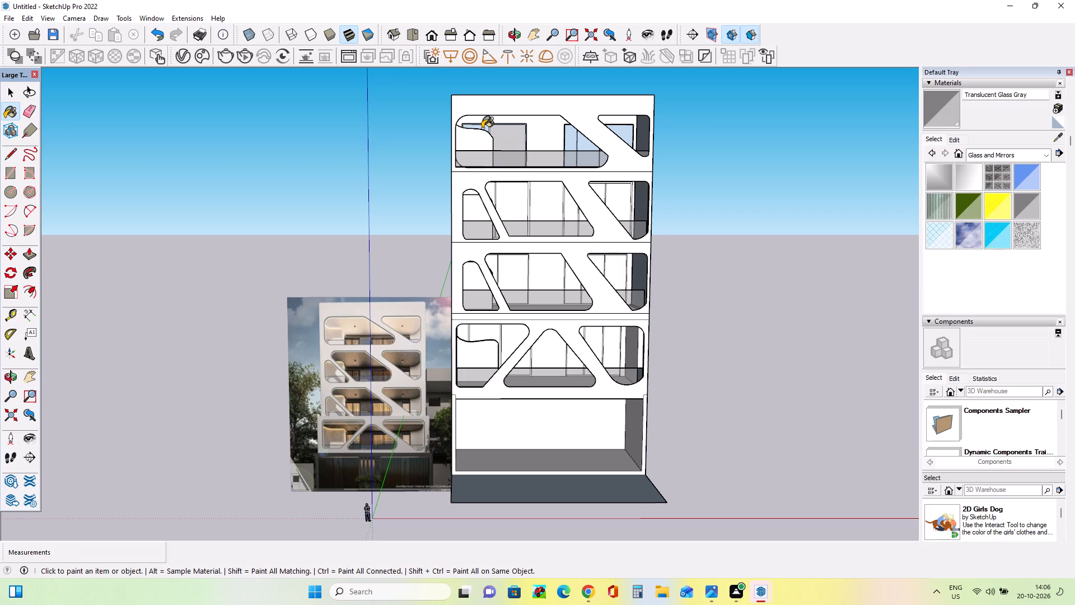
click(483, 128)
Paint all panes of the top storey's right window with Translucent Glass Gray.
middle_drag(560, 181, 398, 245)
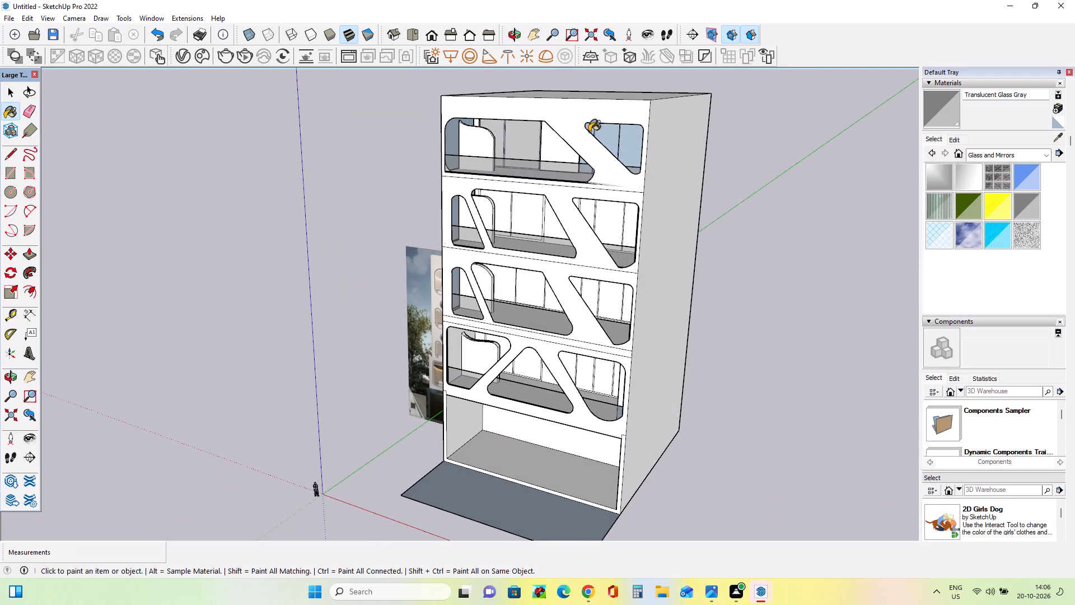
click(606, 135)
click(630, 138)
middle_drag(603, 161, 582, 175)
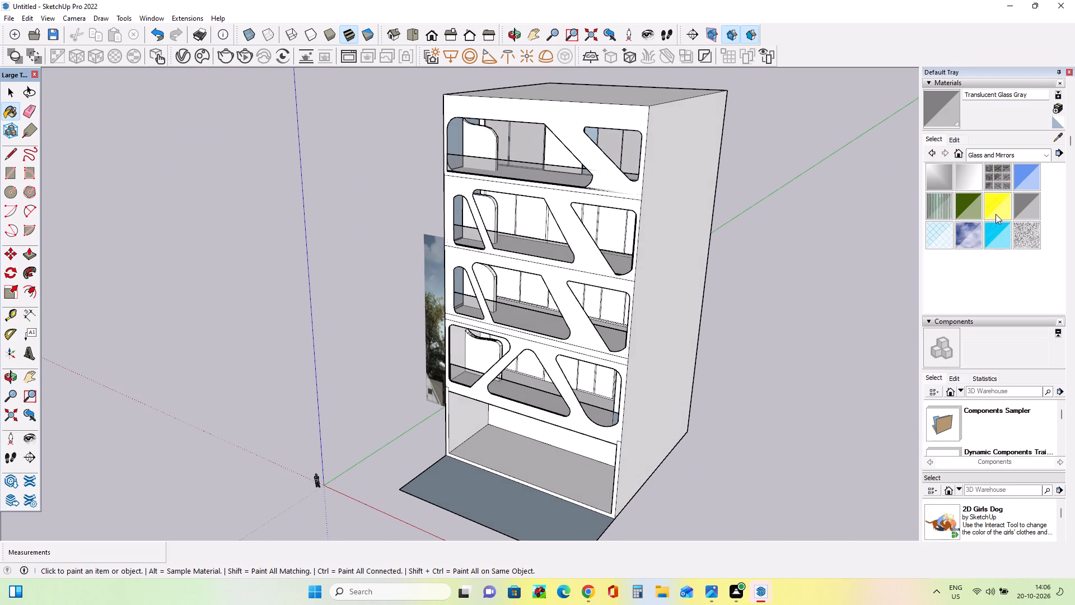
click(1020, 207)
click(629, 151)
click(609, 146)
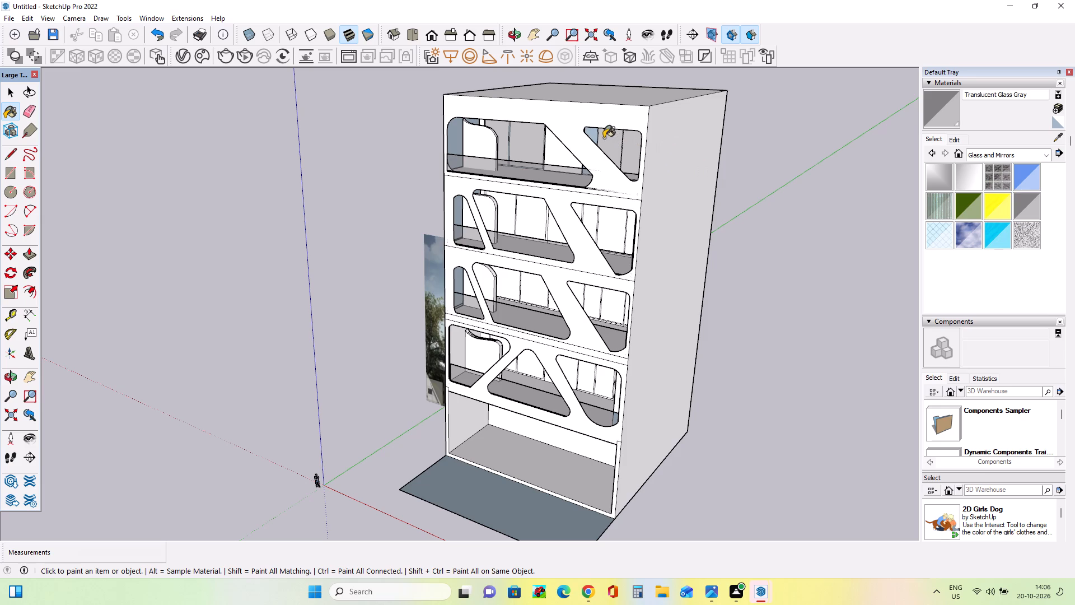
click(591, 137)
Paint the panes of the right window on the second storey from the top with Translucent Glass Gray.
middle_drag(602, 214, 683, 153)
click(623, 208)
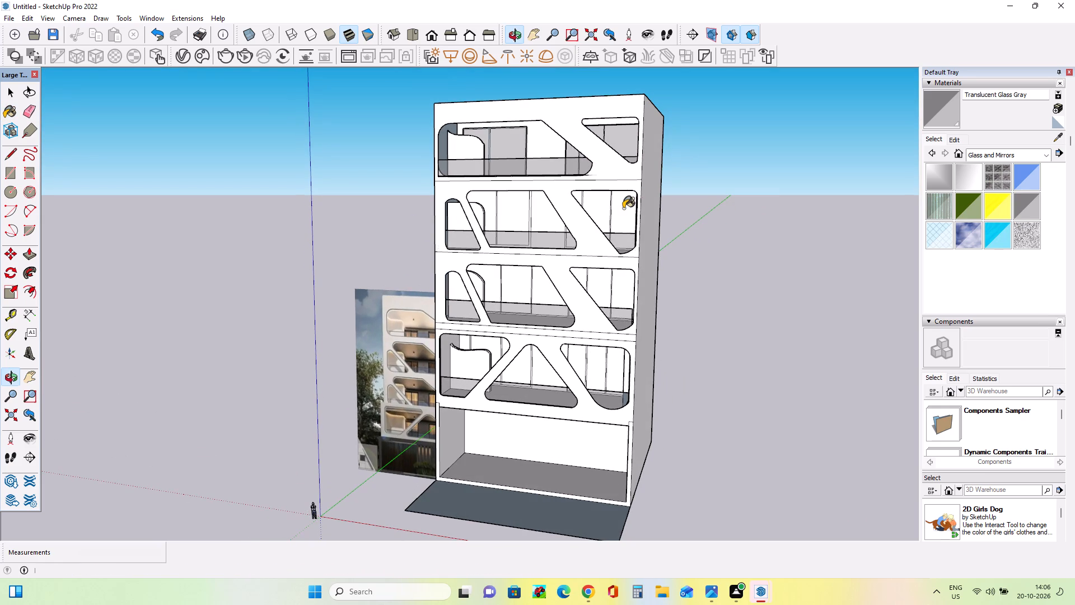
click(596, 212)
middle_drag(523, 234, 672, 255)
click(544, 215)
Paint both panes of the left window on the second storey from the top with Translucent Glass Gray, leaving the wall unpainted.
middle_drag(576, 230, 489, 115)
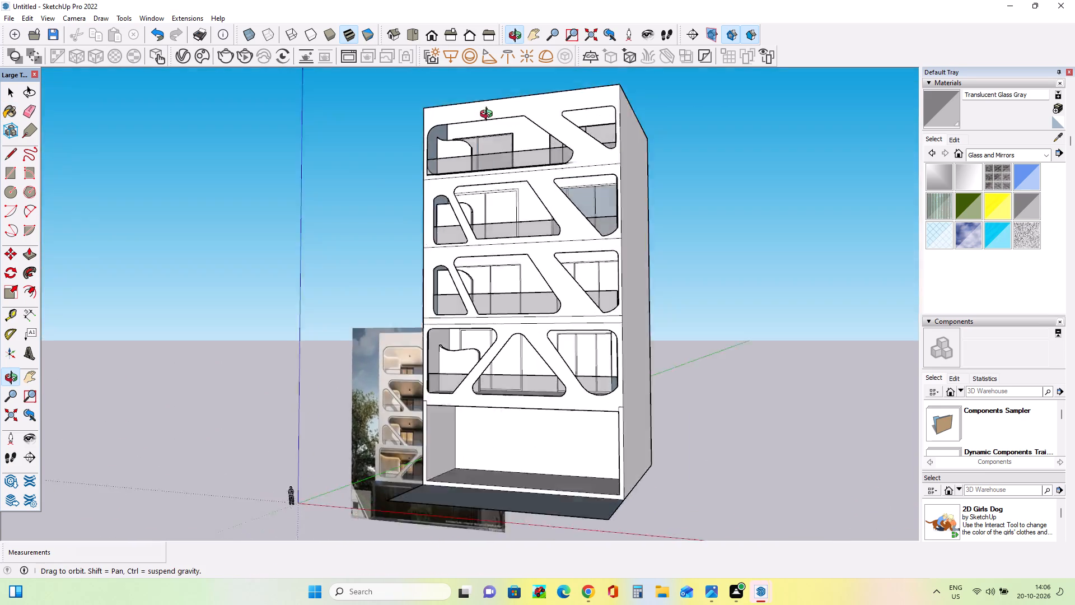
middle_drag(489, 115, 474, 267)
scroll(481, 156, up, 6)
middle_drag(478, 241, 353, 270)
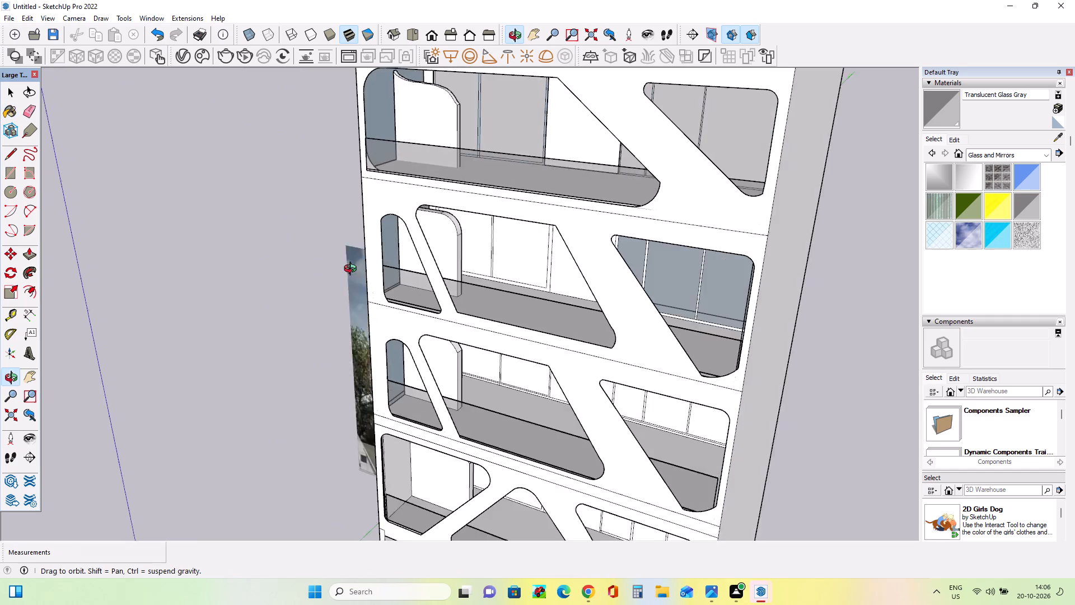
middle_drag(353, 270, 562, 263)
scroll(562, 263, down, 4)
click(548, 246)
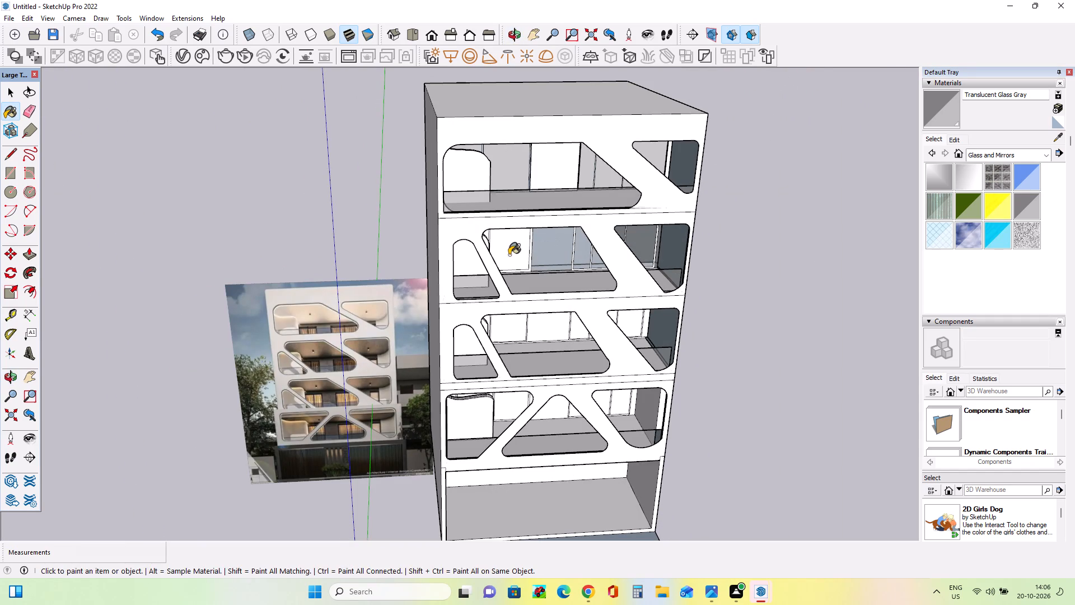
key(ctrl+z)
middle_drag(555, 267, 451, 228)
click(522, 251)
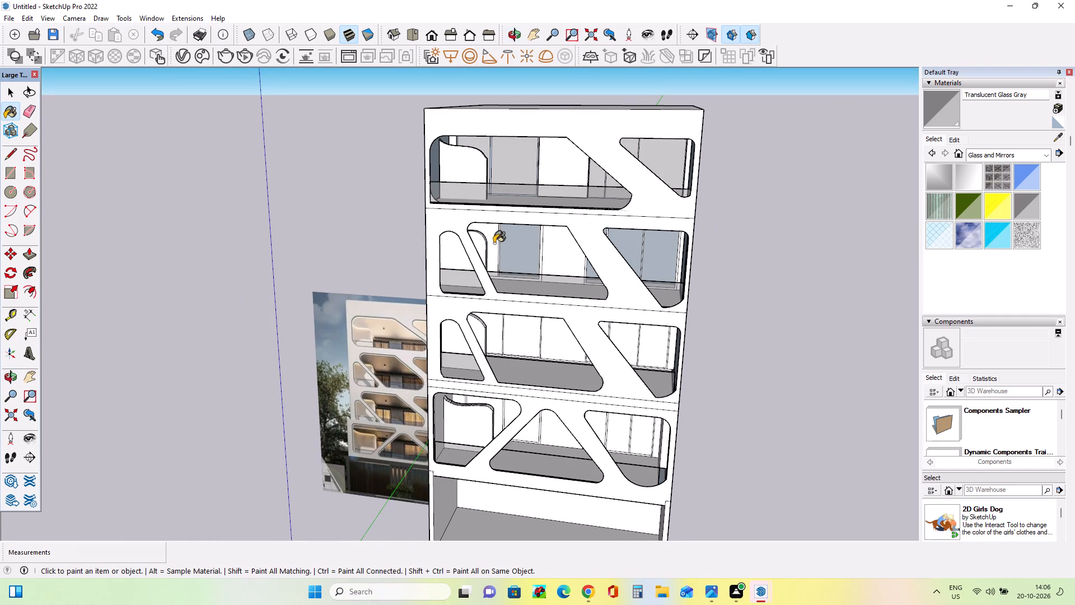
click(494, 243)
Paint both panes of the left window on the third storey from the top with Translucent Glass Gray.
middle_drag(541, 298, 548, 203)
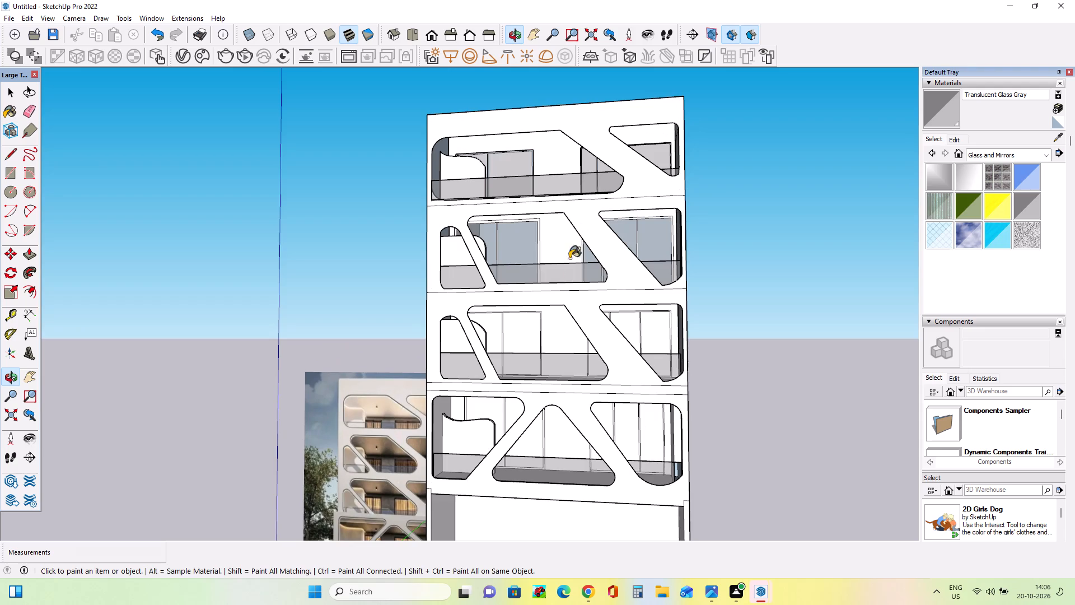
middle_drag(554, 286, 646, 313)
click(513, 345)
middle_drag(541, 333, 446, 337)
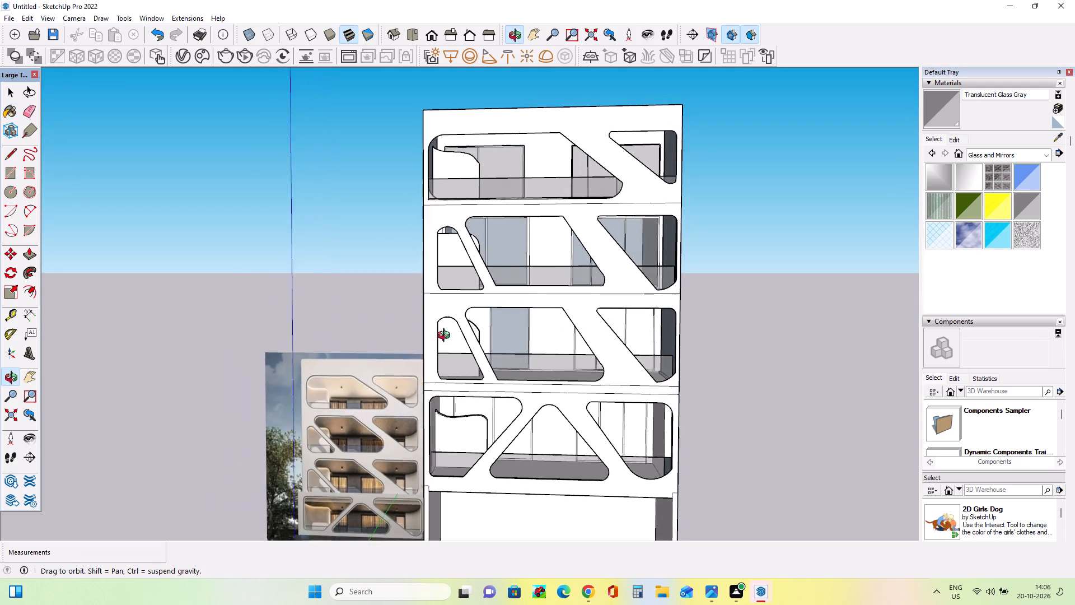
middle_drag(446, 337, 429, 339)
click(486, 328)
Paint the three panes of the right window on the third storey from the top with Translucent Glass Gray.
middle_drag(629, 361, 671, 380)
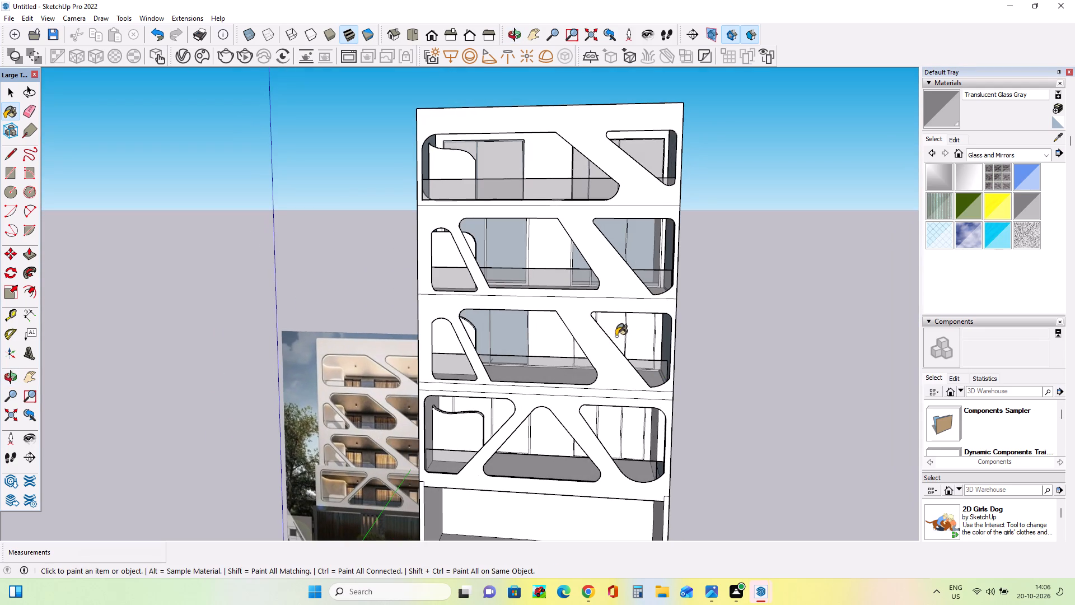
click(616, 336)
click(643, 334)
middle_drag(640, 353, 505, 332)
click(599, 331)
Paint the panes of the right and left windows on the lowest balcony storey with Translucent Glass Gray.
middle_drag(571, 376, 571, 376)
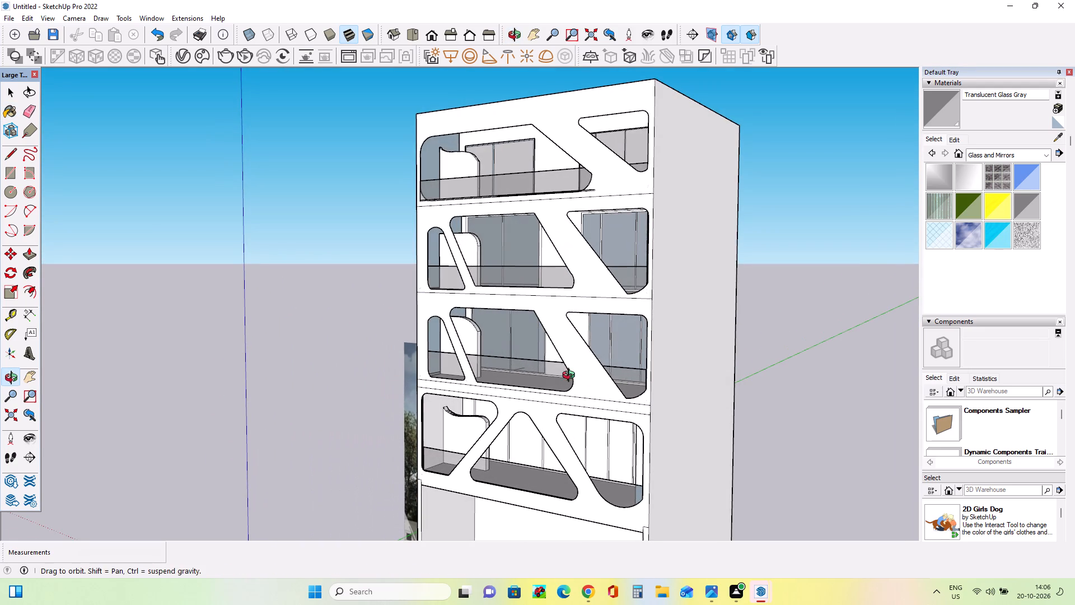
middle_drag(571, 376, 716, 361)
click(624, 441)
click(595, 436)
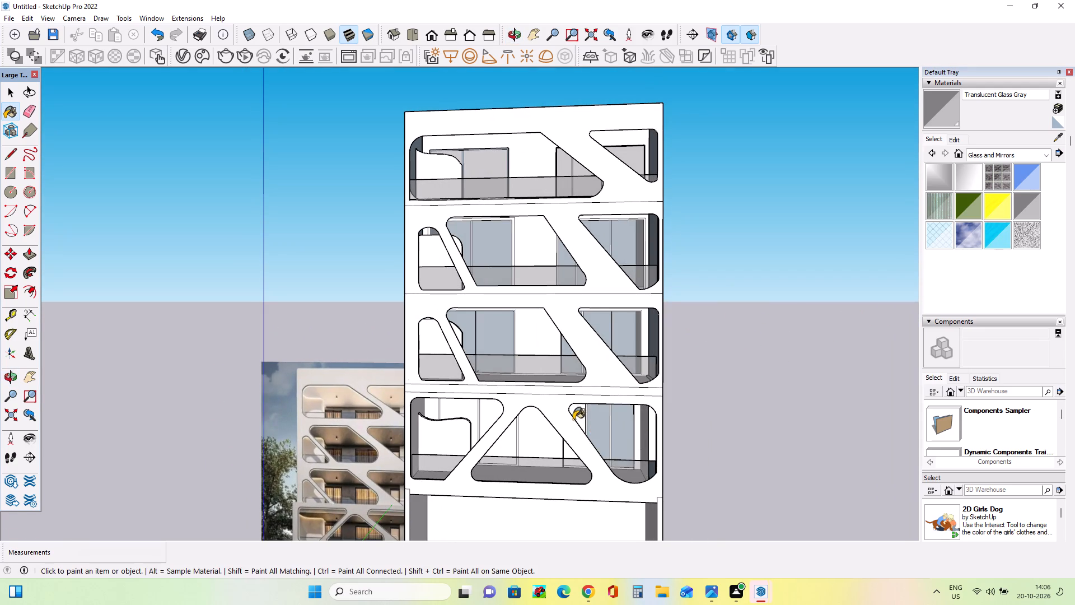
click(576, 417)
click(499, 446)
click(461, 410)
Paint the frame and mullions of the right window on the top storey with Asphalt New from Asphalt and Concrete.
middle_drag(516, 430, 552, 448)
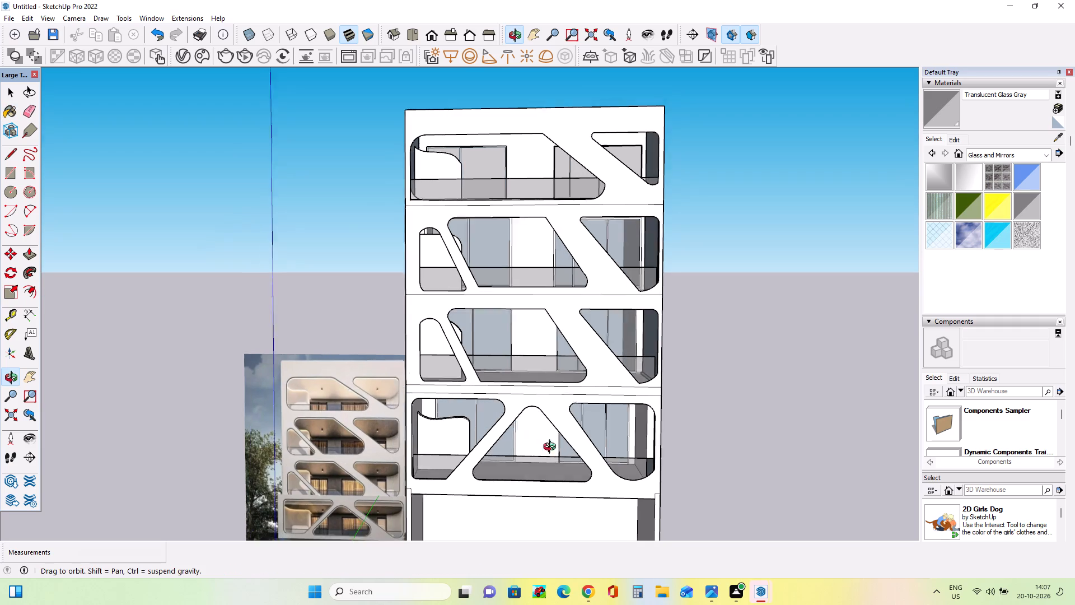
middle_drag(552, 448, 554, 447)
click(1027, 157)
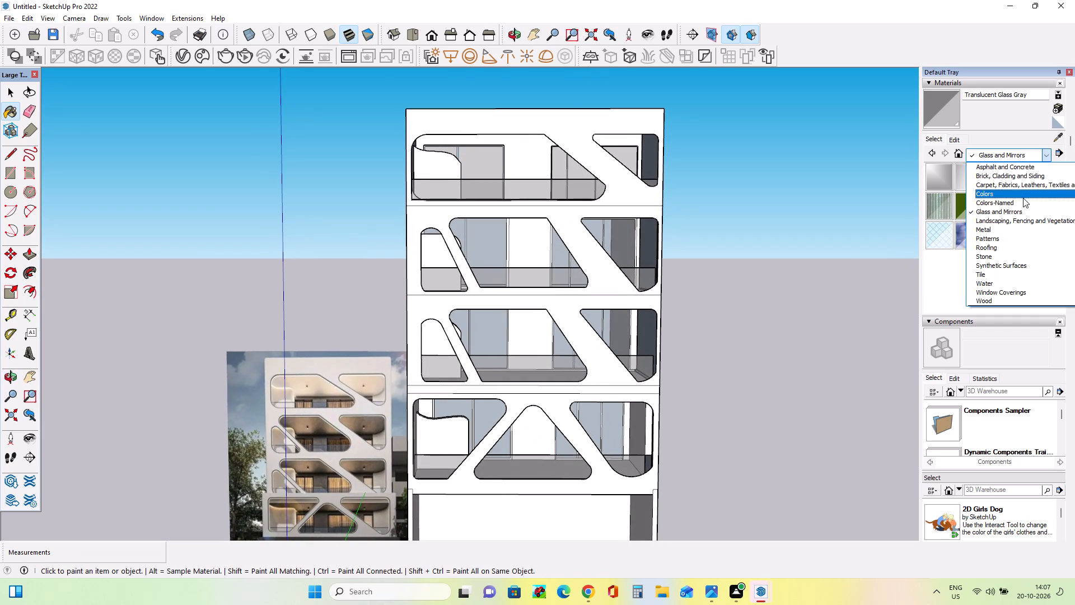
click(1019, 169)
click(944, 176)
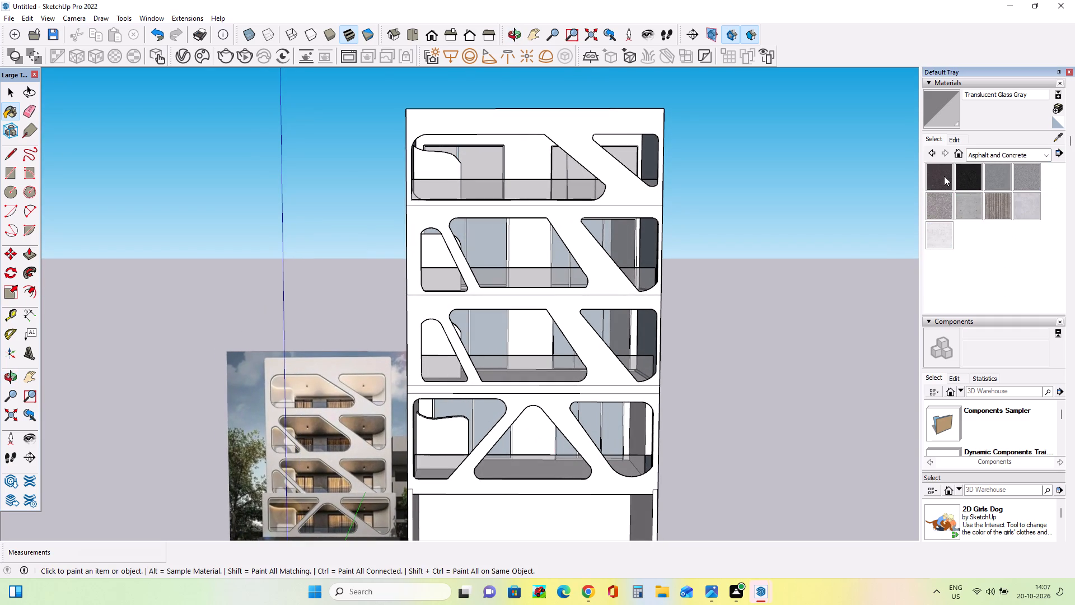
scroll(610, 140, up, 16)
middle_drag(632, 147, 576, 179)
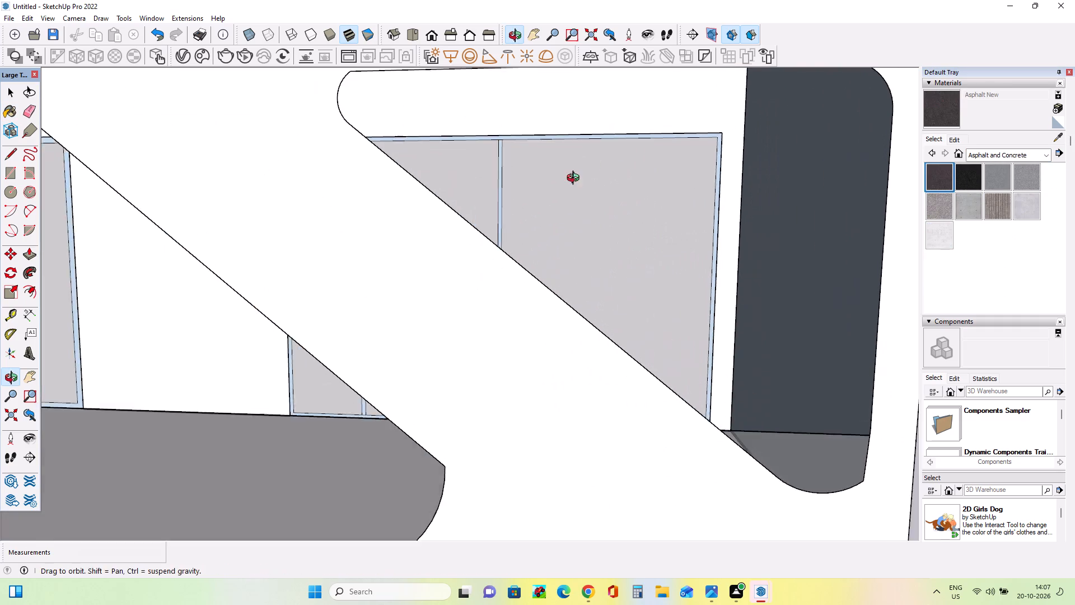
middle_drag(576, 179, 564, 186)
click(512, 144)
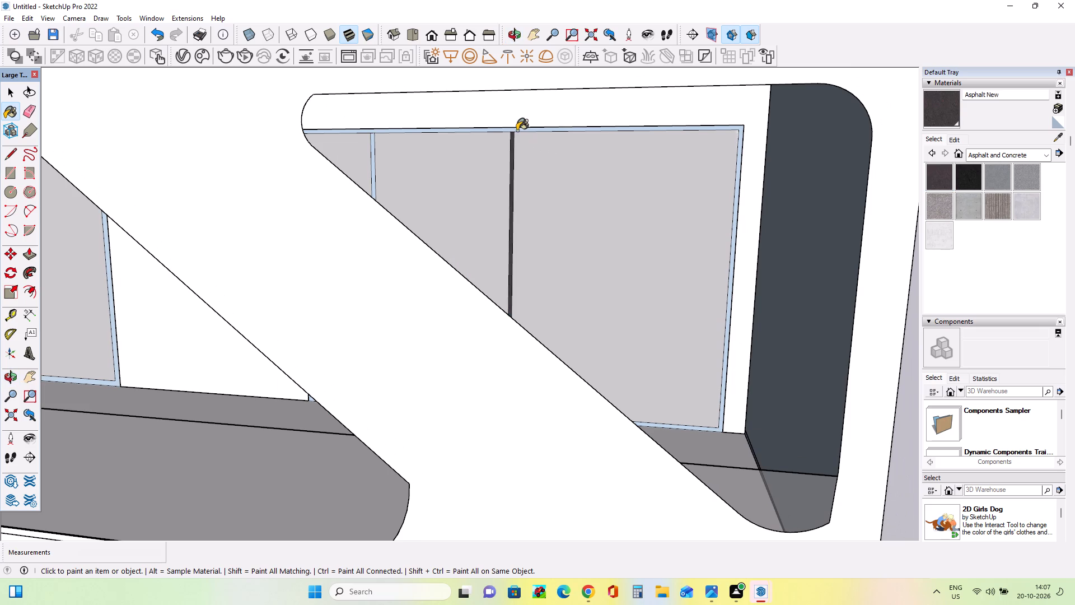
click(517, 131)
click(372, 145)
scroll(728, 148, down, 3)
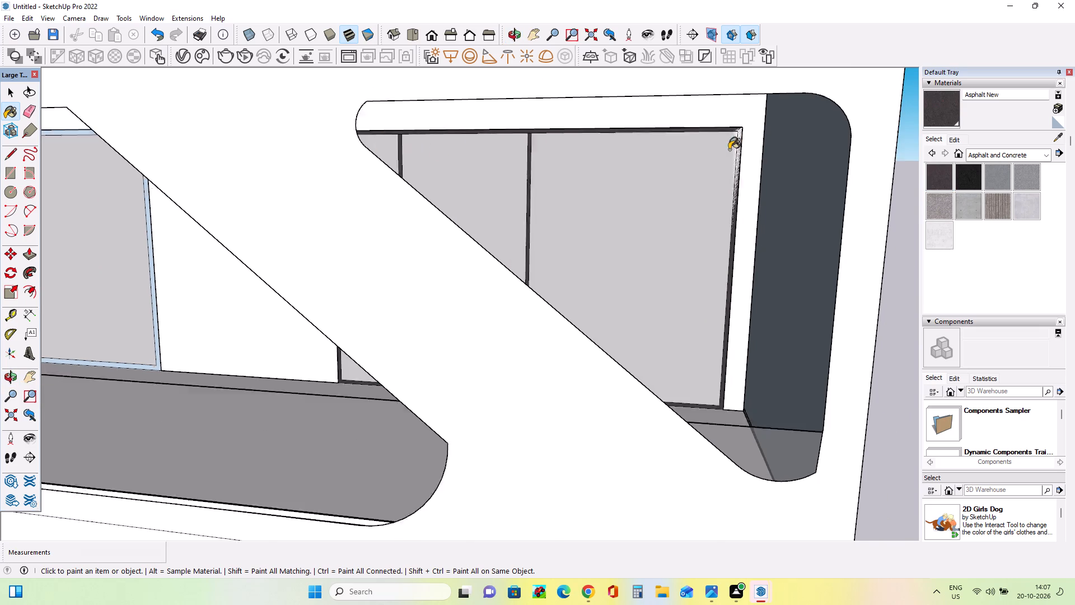
Paint the frame and mullion of the left window on the top storey with Asphalt New.
scroll(741, 162, down, 8)
middle_drag(504, 242, 641, 225)
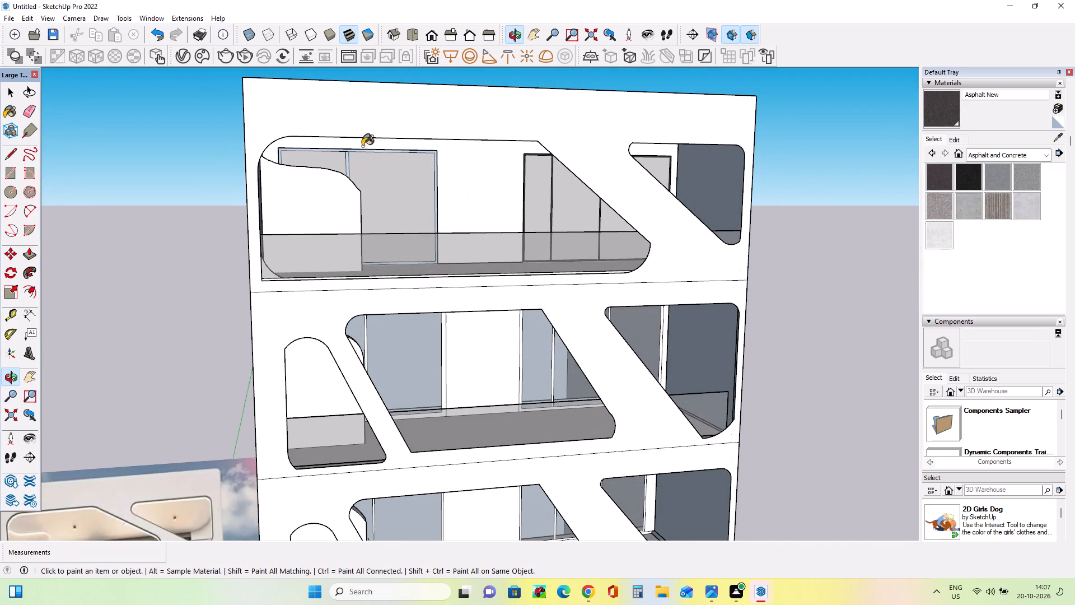
scroll(348, 150, up, 9)
click(345, 150)
click(345, 161)
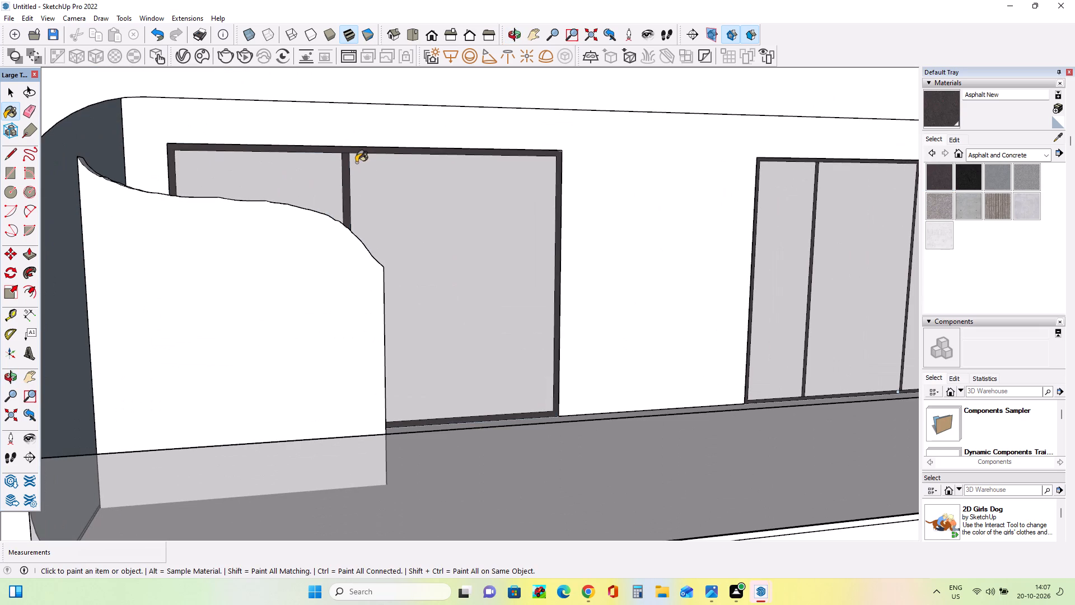
Delete both glass panes of the left window on the top storey.
middle_drag(448, 180, 388, 191)
click(11, 92)
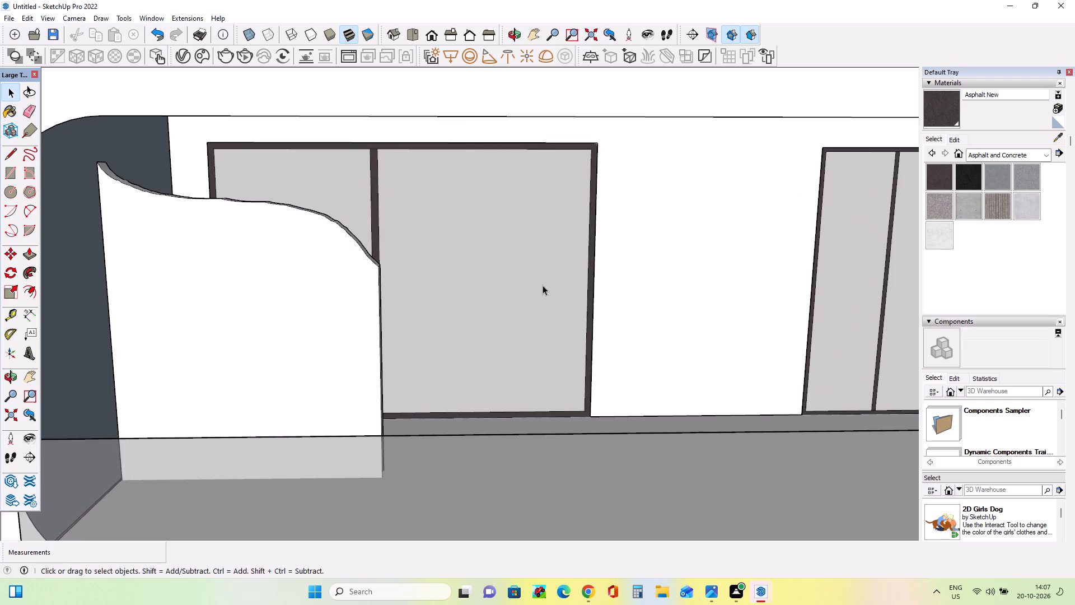
click(547, 292)
key(Delete)
middle_drag(551, 306, 520, 323)
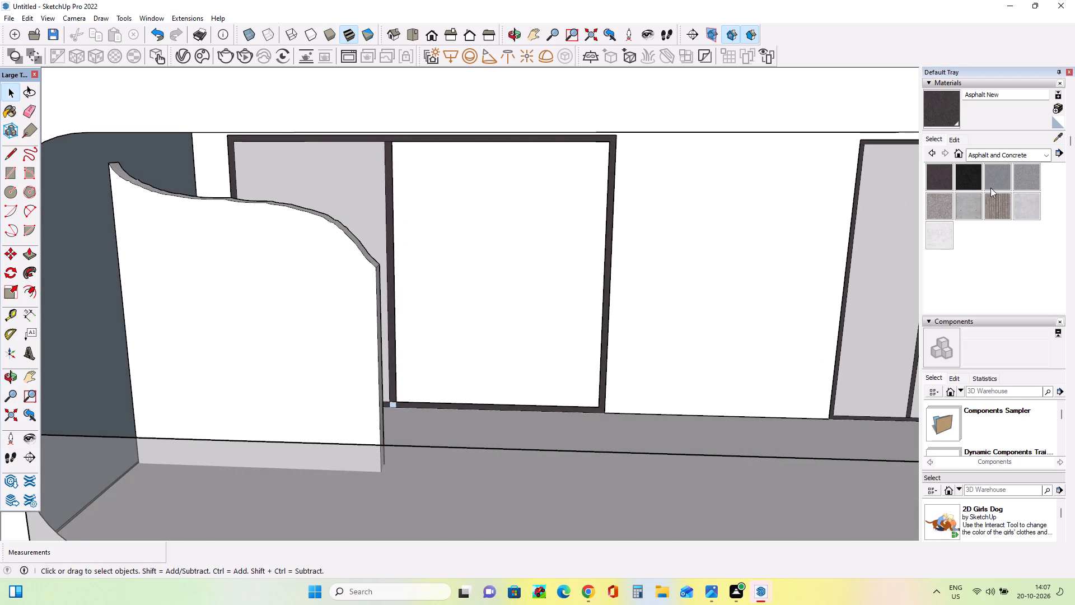
click(333, 180)
key(Delete)
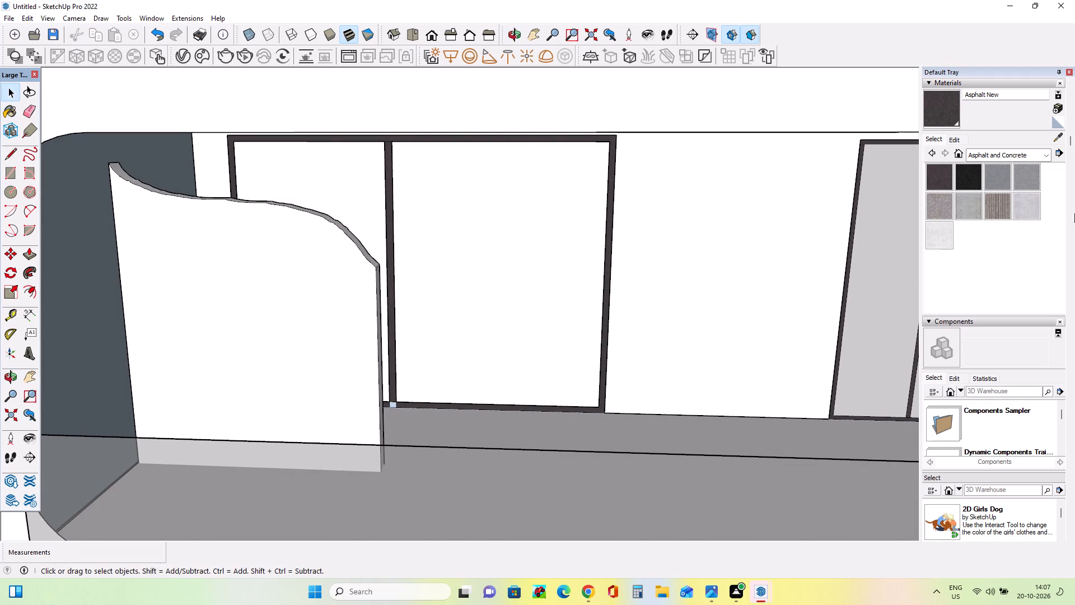
Delete the three glass panes of the right window on the top storey.
click(867, 257)
key(Delete)
scroll(612, 280, down, 5)
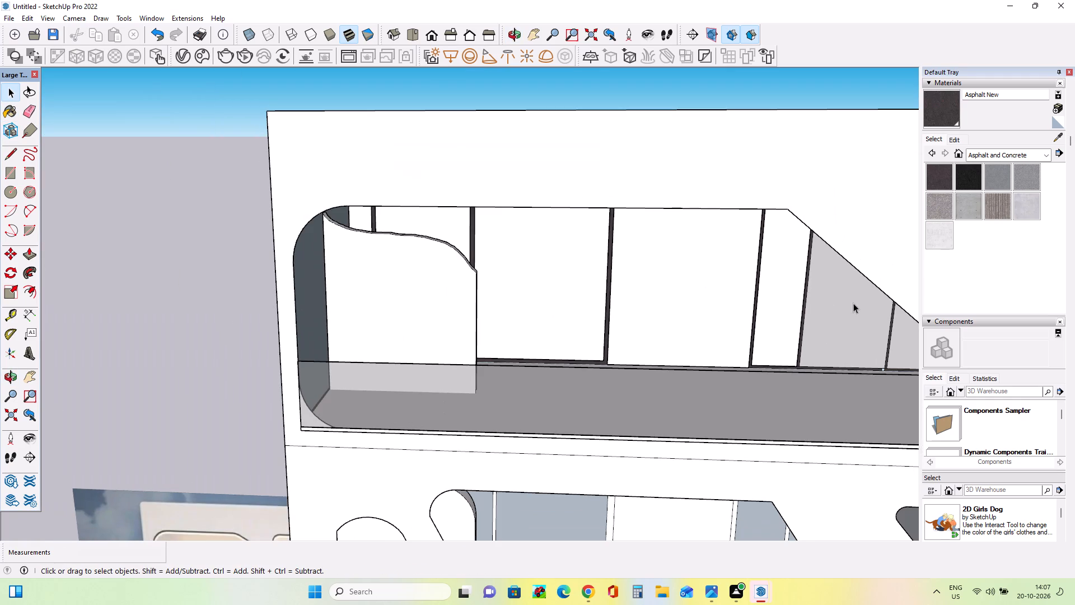
click(854, 303)
key(Delete)
middle_drag(766, 335, 820, 313)
click(884, 333)
key(Delete)
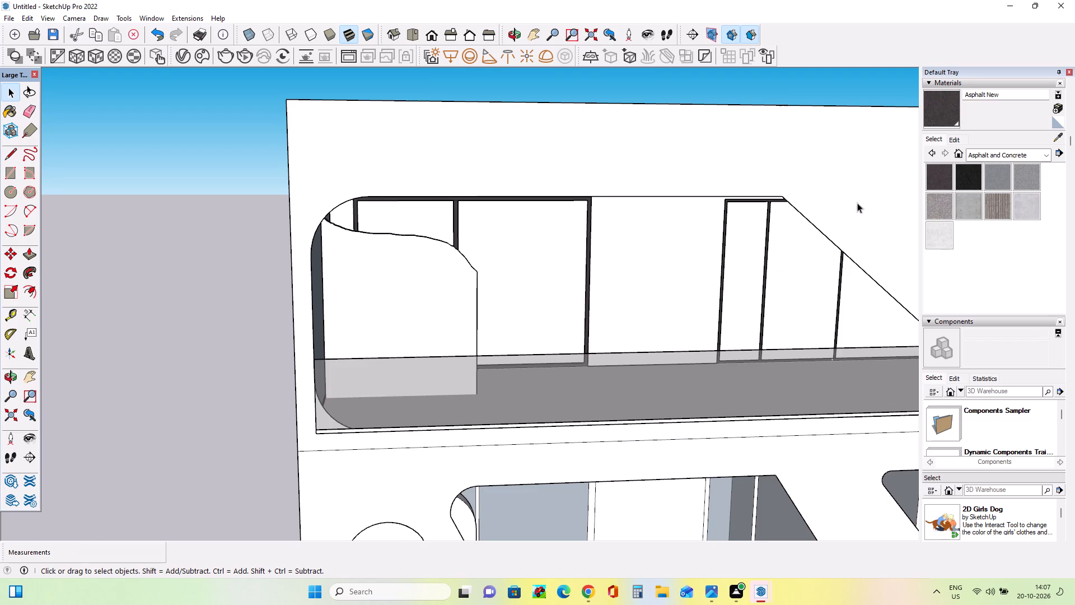
Paint the wall face behind the top storey's window frames with Translucent Glass Gray.
click(1011, 154)
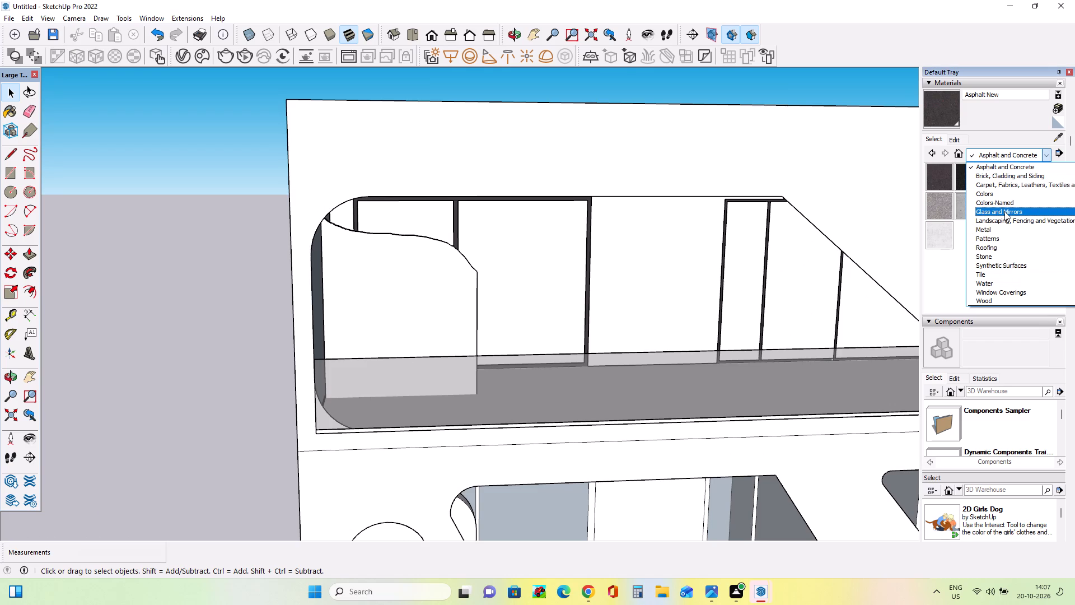
click(1004, 211)
click(1016, 208)
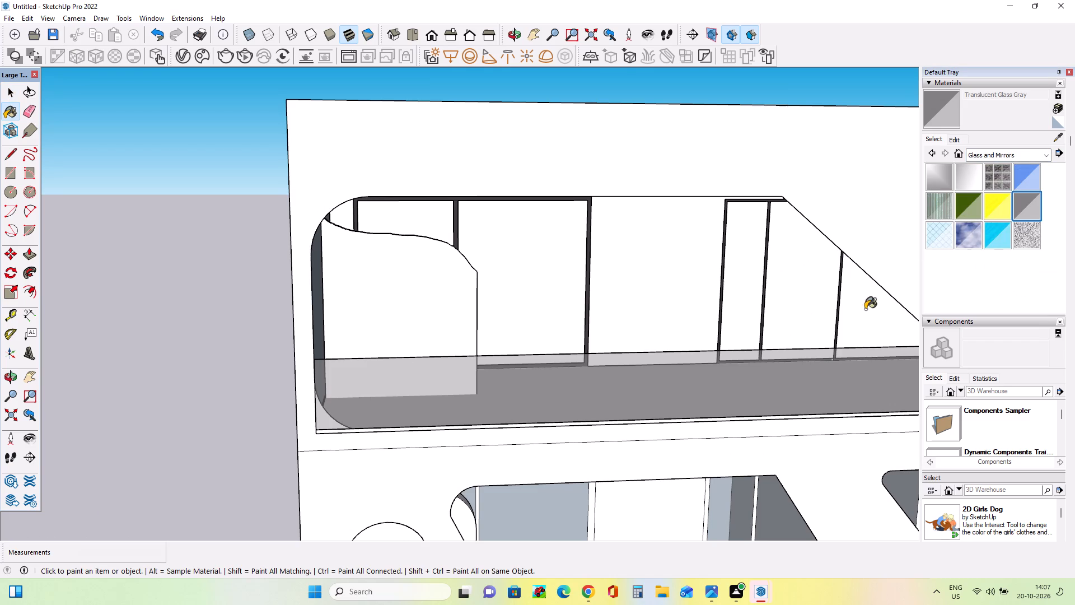
click(865, 309)
click(806, 311)
Draw a wall rectangle about 14' 10" by 25' 6" between the top storey's two windows, from the ceiling edge to the floor.
middle_drag(750, 315, 653, 308)
scroll(651, 308, down, 1)
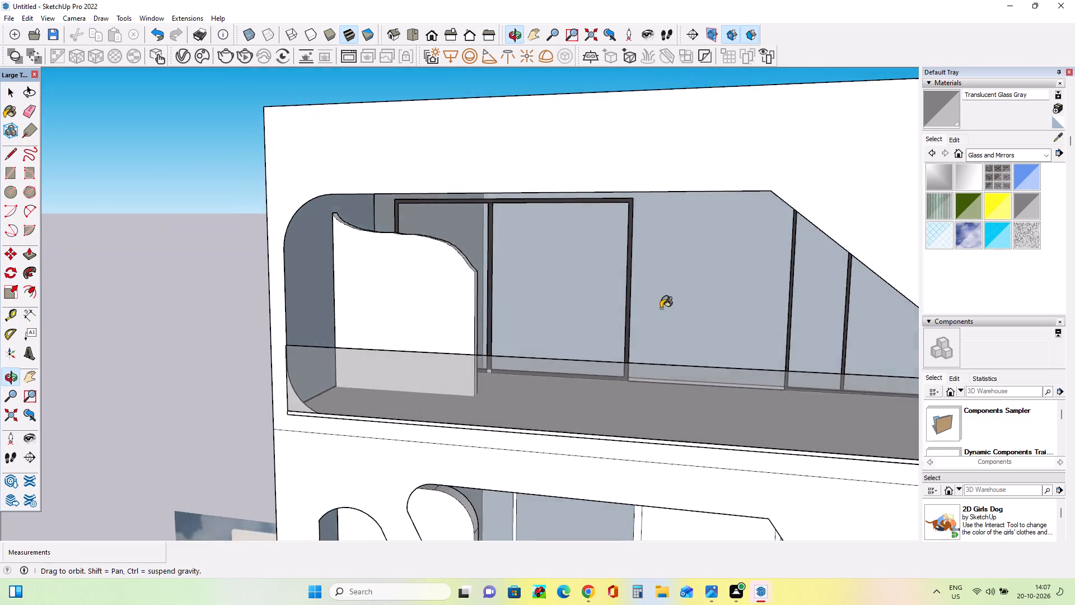
scroll(665, 300, down, 3)
middle_drag(665, 300, 733, 263)
scroll(733, 263, down, 2)
middle_drag(734, 294, 735, 334)
click(5, 179)
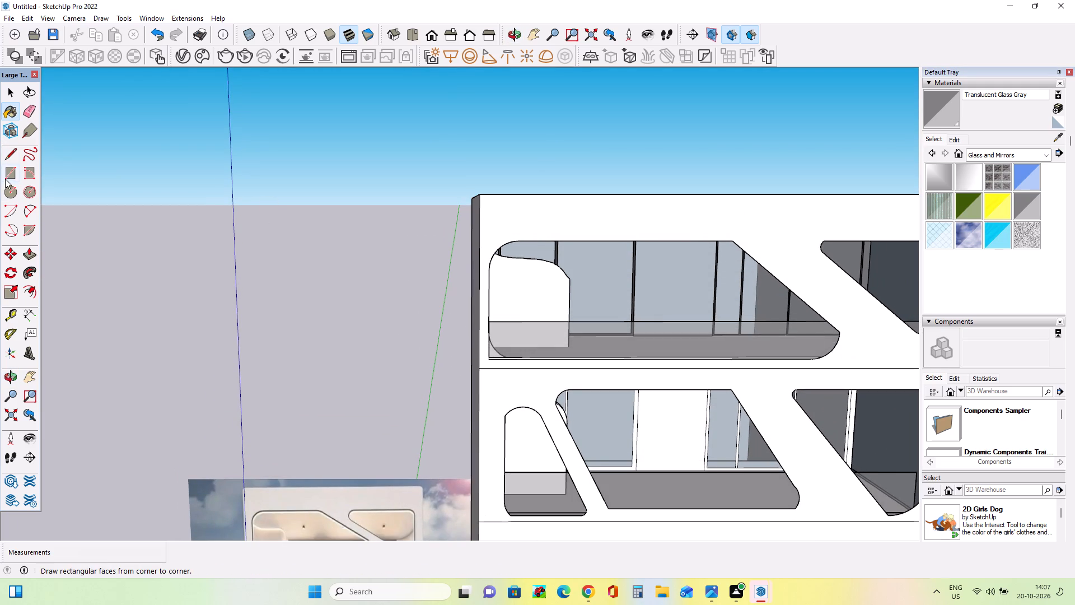
middle_drag(611, 296, 540, 308)
scroll(606, 277, down, 4)
middle_drag(700, 328, 713, 244)
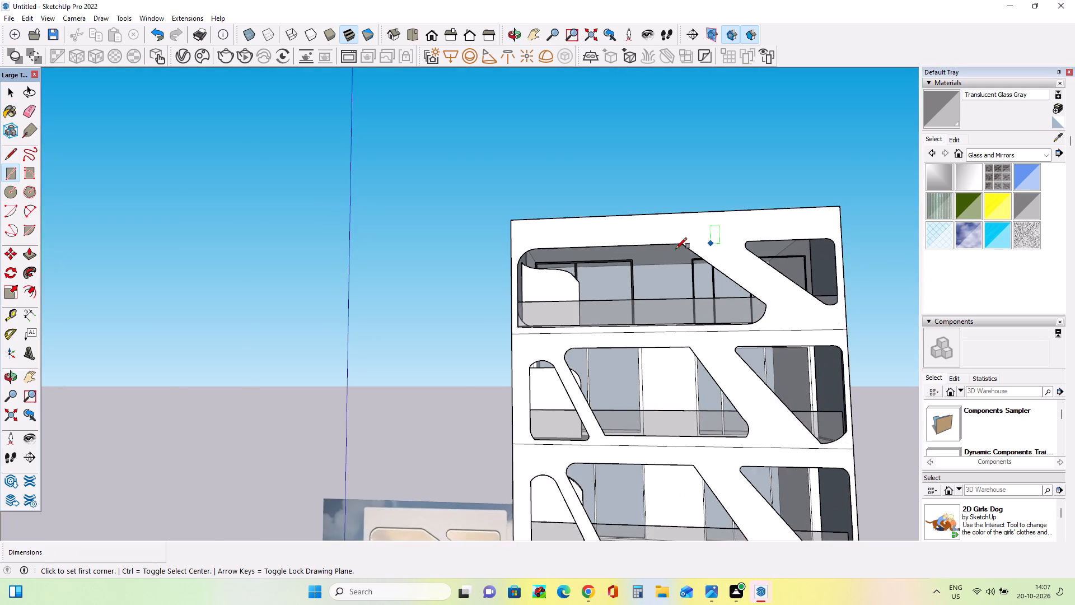
scroll(643, 254, up, 3)
scroll(643, 255, down, 1)
scroll(643, 256, up, 10)
middle_drag(641, 236, 661, 174)
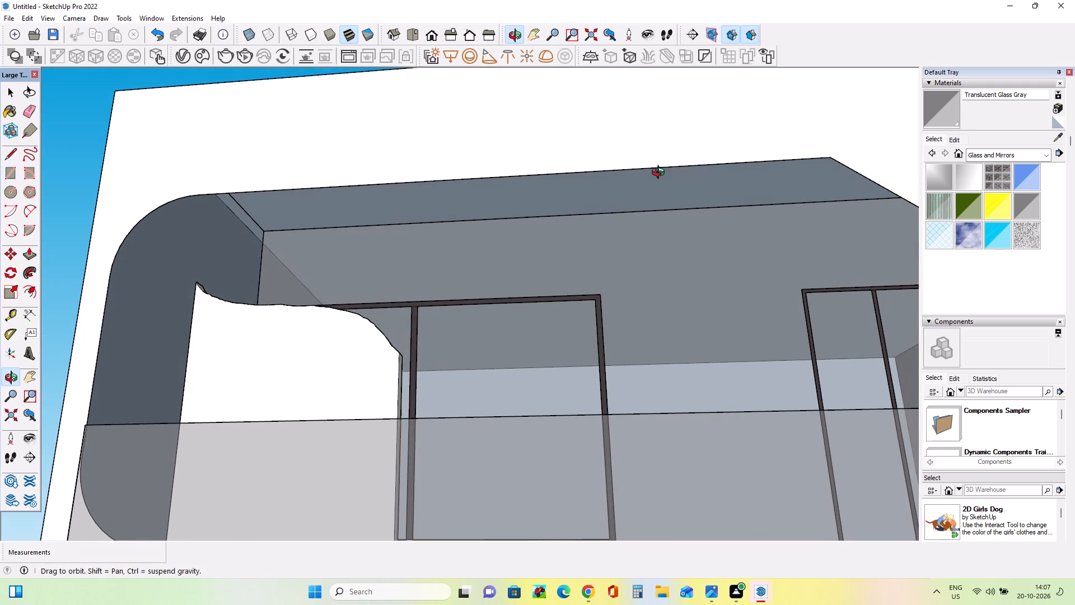
middle_drag(661, 174, 661, 174)
click(601, 215)
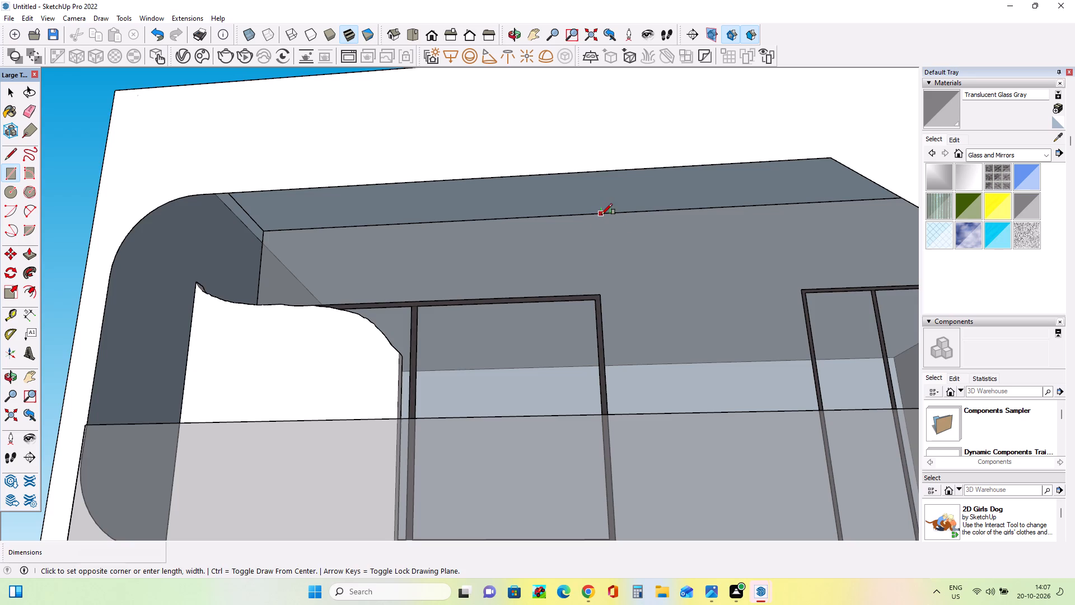
scroll(688, 325, down, 4)
middle_drag(694, 334, 731, 494)
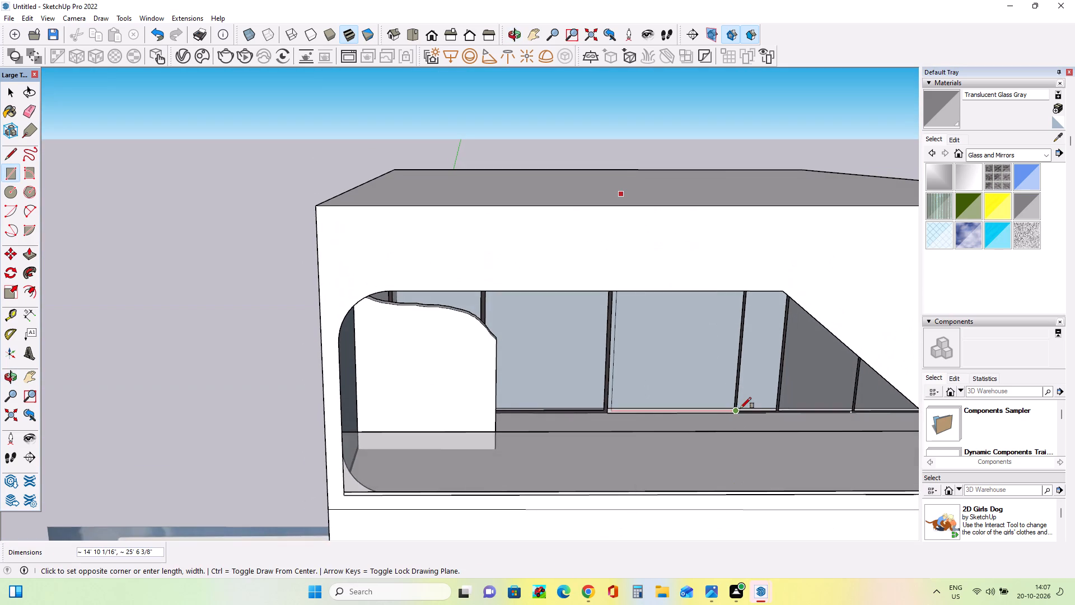
click(732, 407)
Draw a narrow rectangle about 7' by 6" from the left window frame's upper corner to the ceiling beside the wall panel.
middle_drag(665, 404, 558, 342)
scroll(558, 342, down, 2)
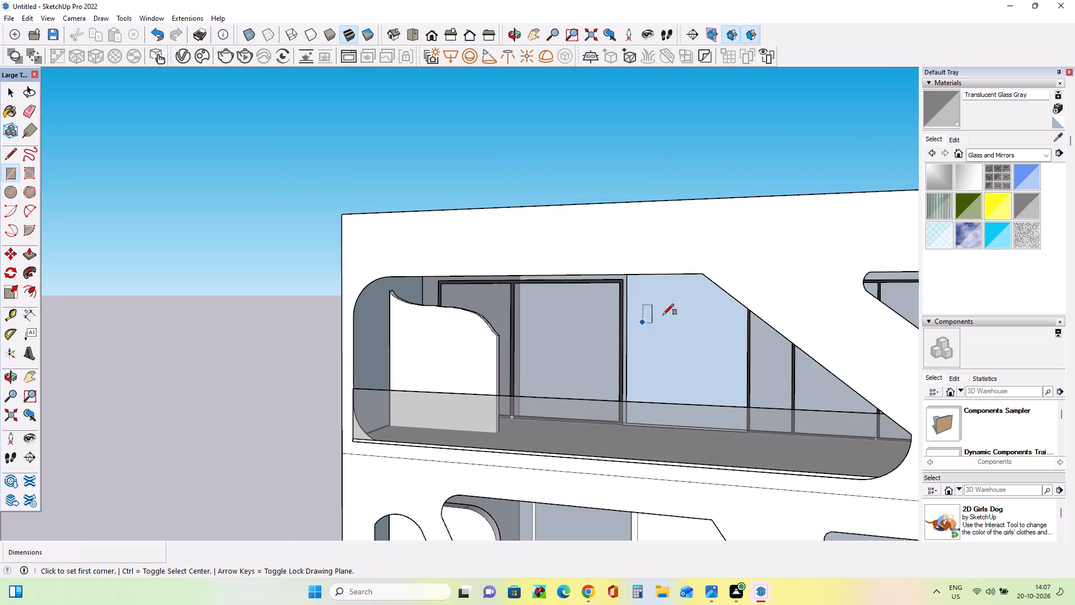
middle_drag(666, 324, 768, 253)
scroll(604, 274, up, 7)
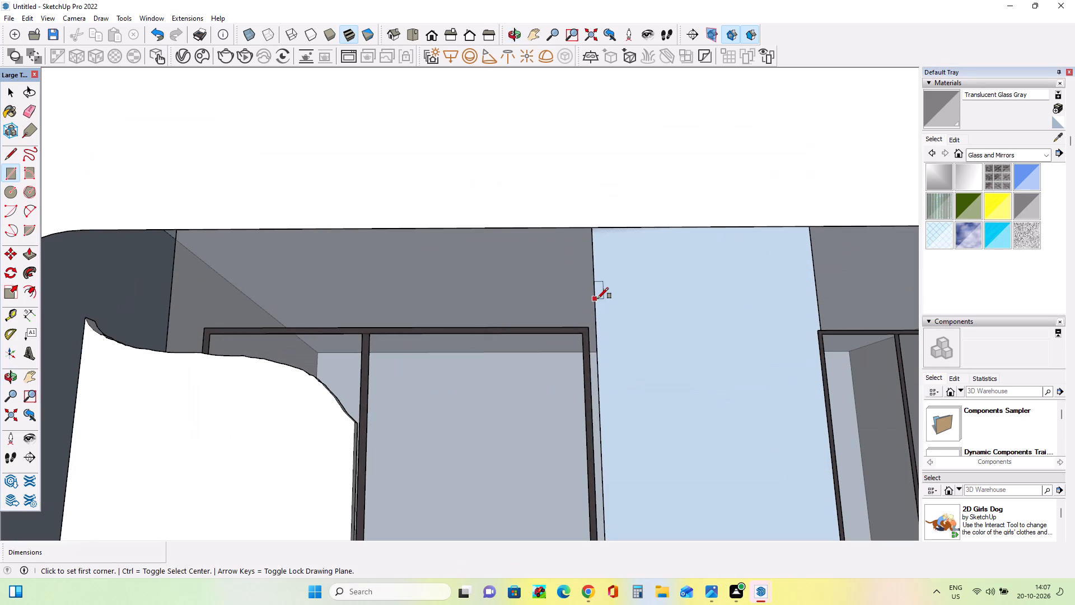
scroll(597, 280, up, 3)
middle_drag(596, 289, 601, 252)
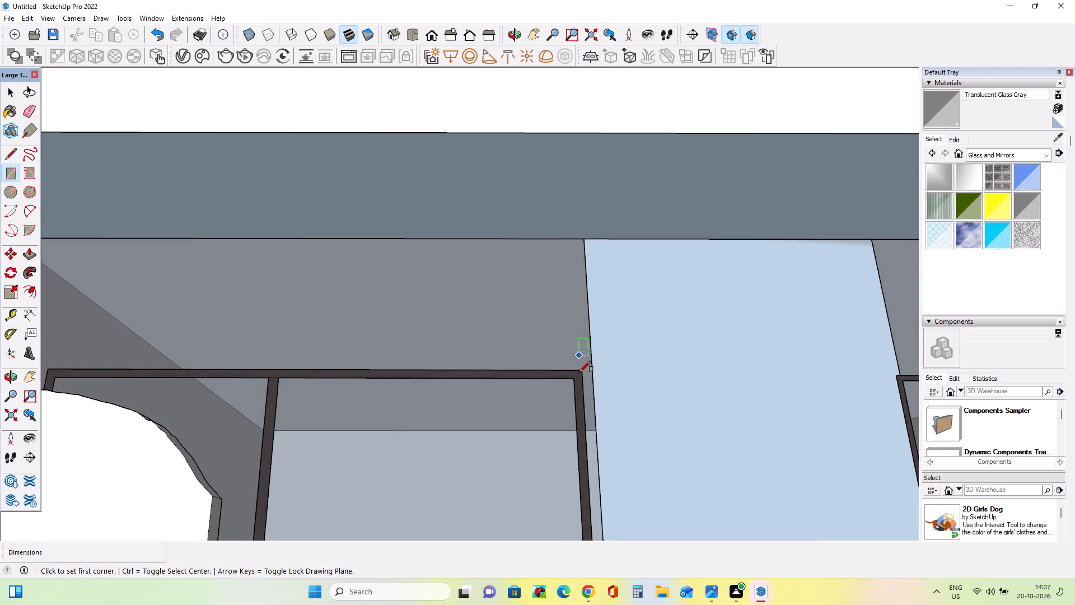
drag(579, 372, 579, 365)
click(587, 238)
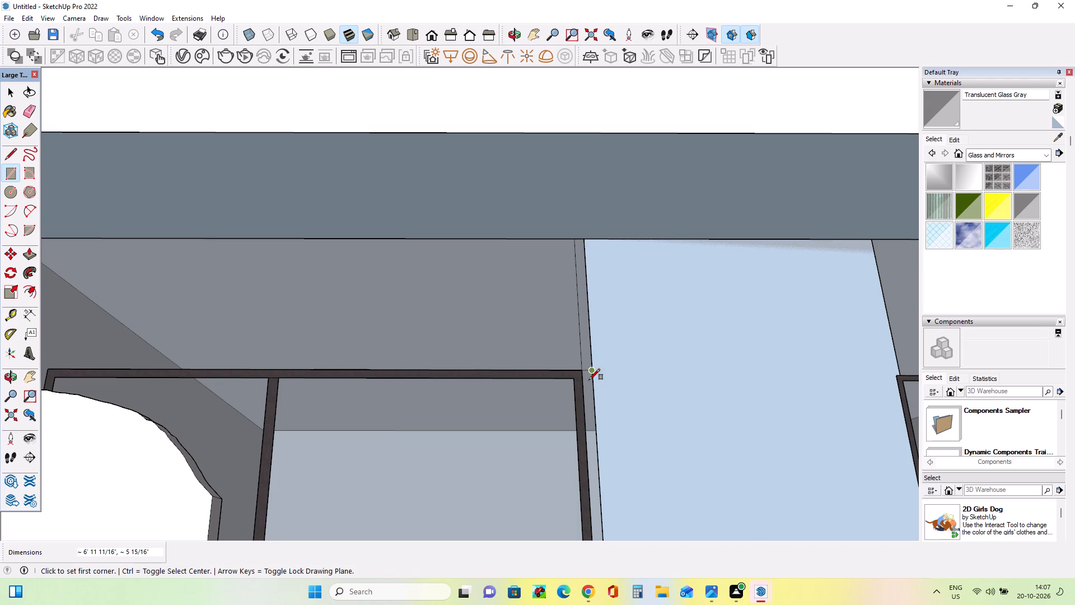
Draw a strip about 6" by 18' 7" between the left window frame and the wall panel, down to the floor.
click(583, 370)
scroll(611, 410, down, 13)
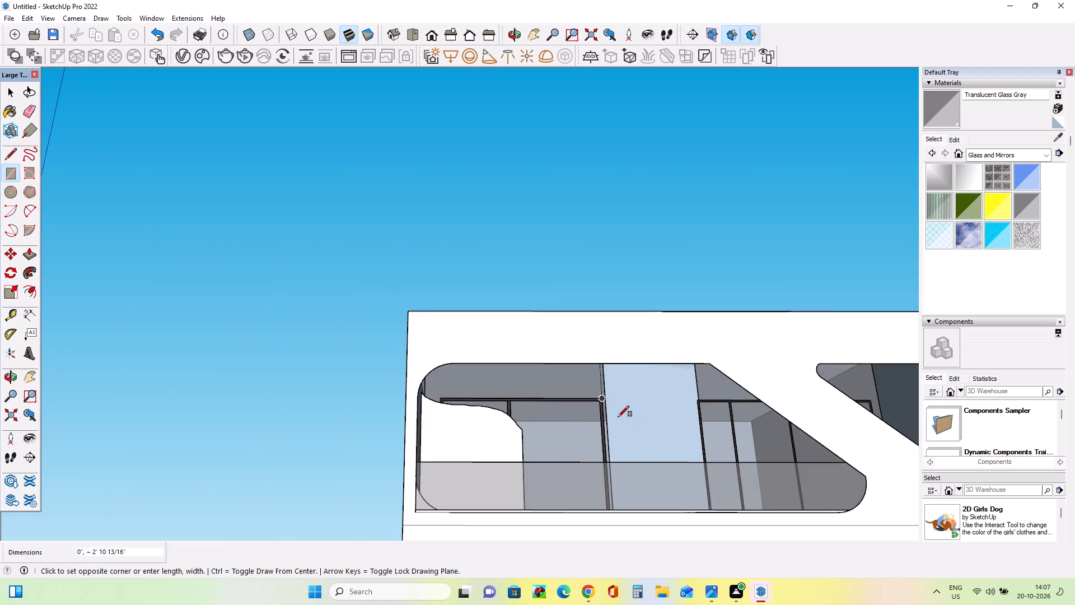
middle_drag(631, 412, 634, 570)
scroll(605, 458, up, 8)
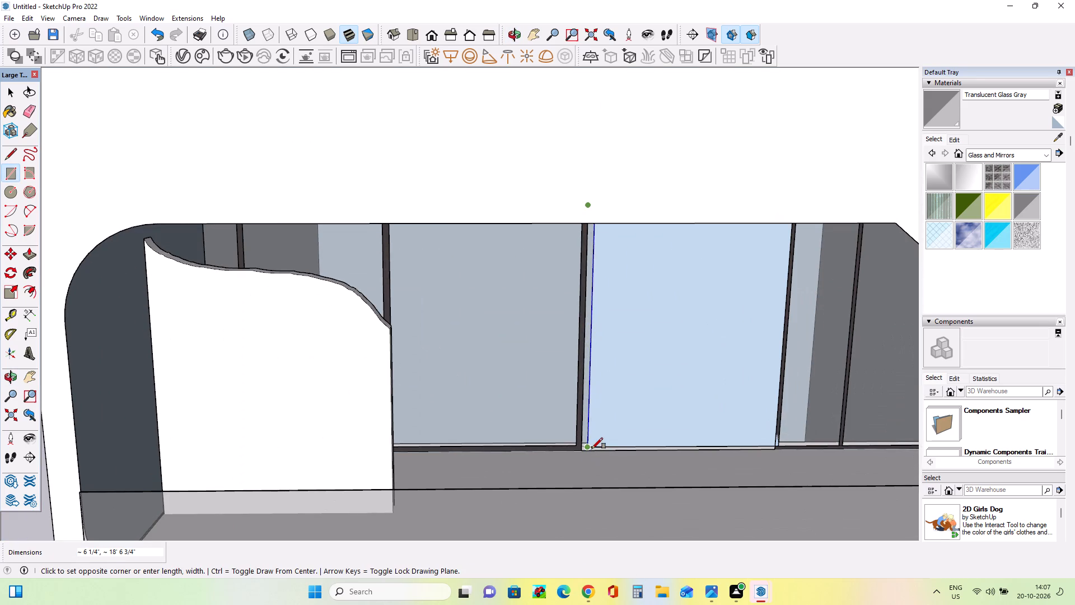
click(592, 449)
Erase the edges dividing the narrow strips from the wall panel and from each other beside the left window.
middle_drag(560, 479, 544, 497)
scroll(535, 463, down, 6)
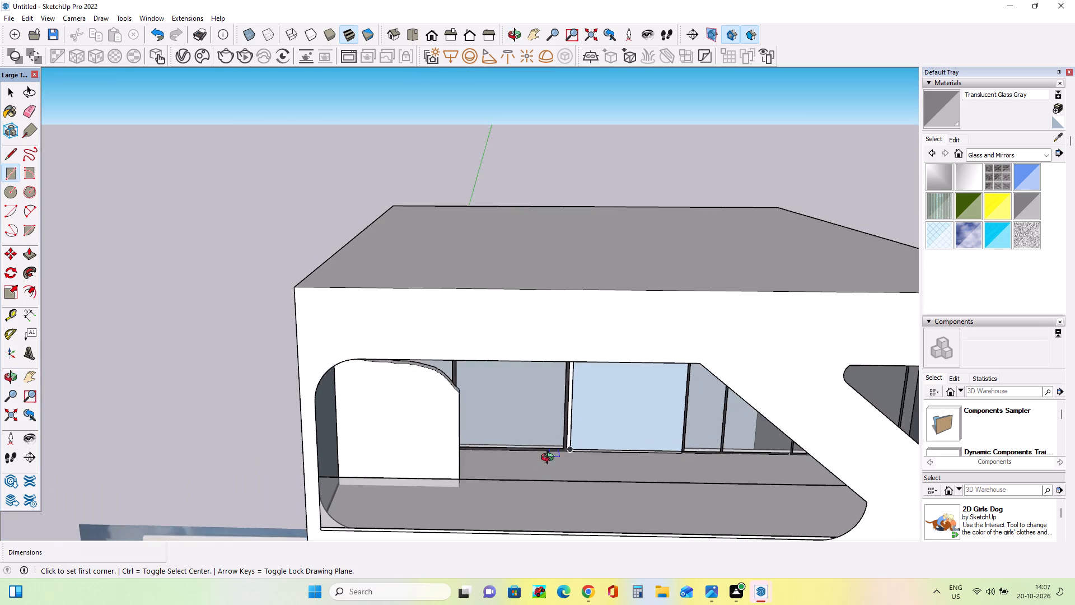
middle_drag(550, 459, 564, 396)
click(23, 110)
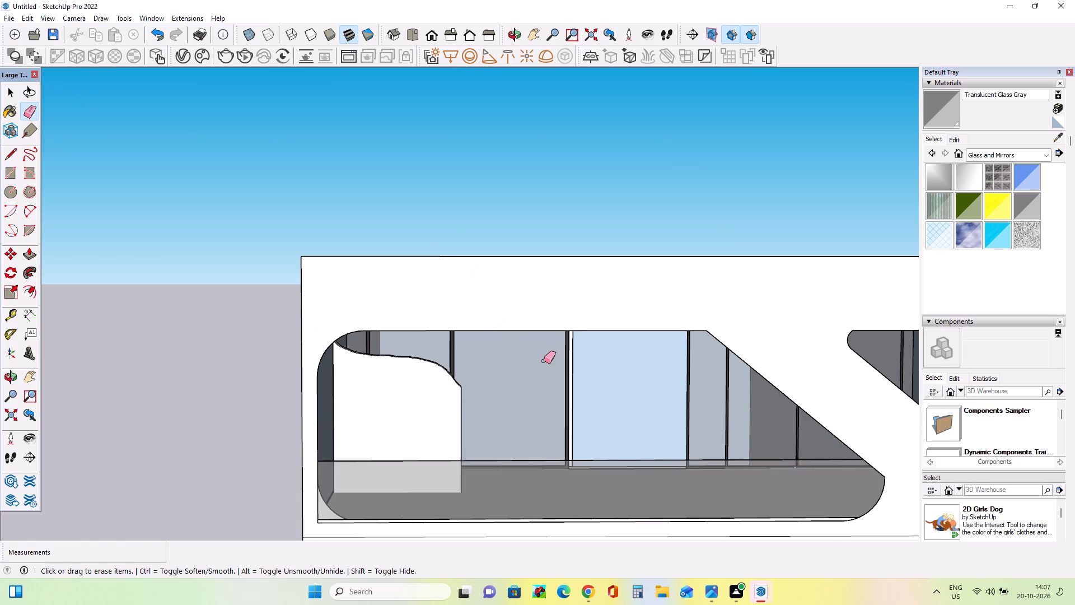
click(574, 381)
scroll(574, 379, down, 4)
middle_drag(591, 391, 590, 339)
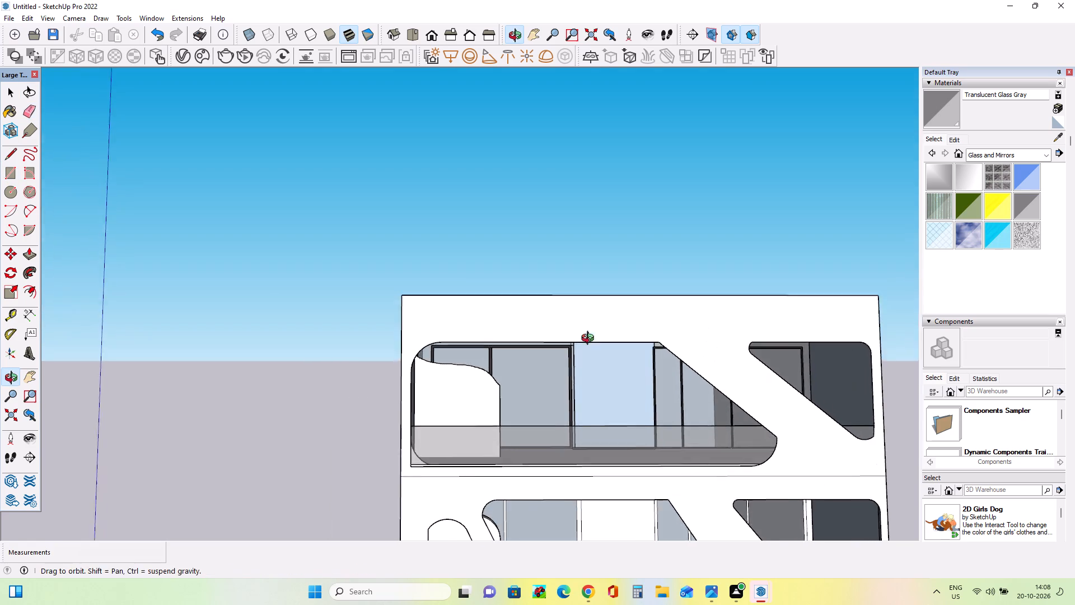
middle_drag(590, 339, 586, 321)
scroll(572, 346, up, 13)
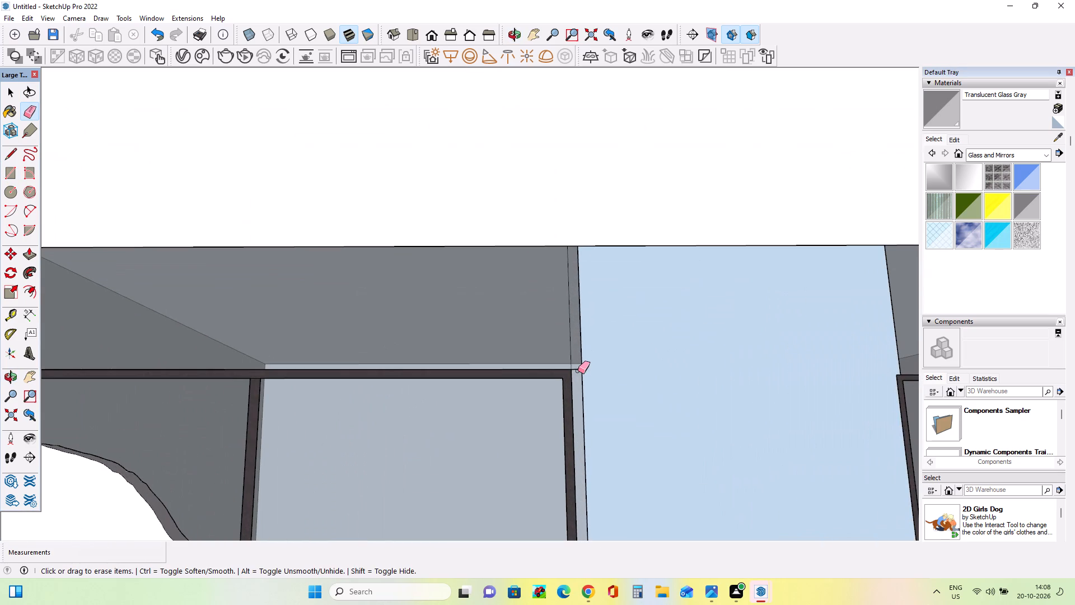
click(578, 370)
Draw a rectangle about 72' 2" by 7' on the top storey's back wall, from the far ceiling corner to the right window's upper corner.
scroll(579, 365, down, 9)
middle_drag(580, 358, 582, 329)
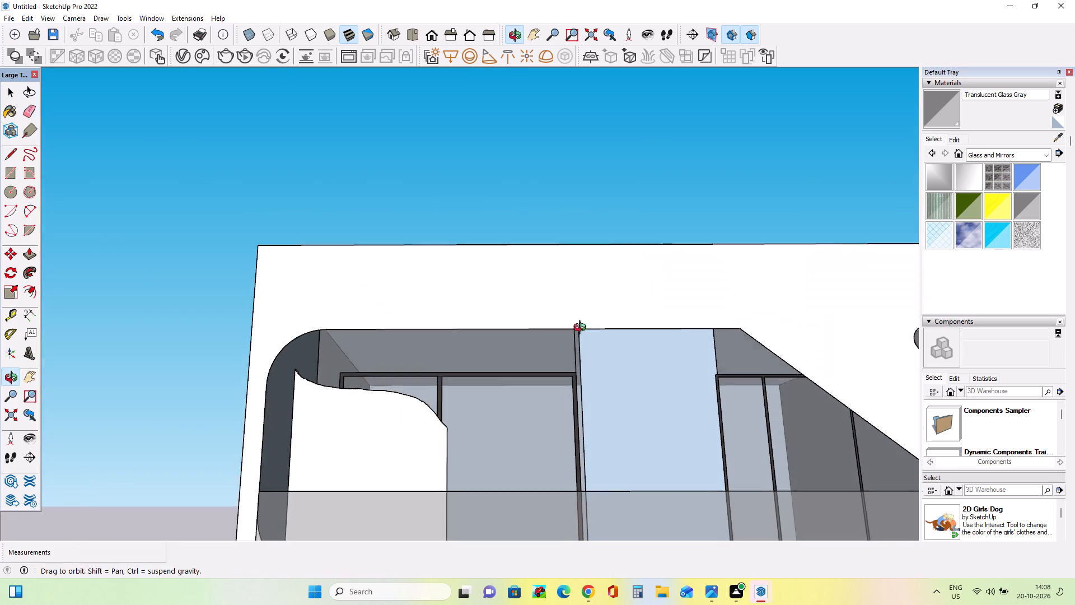
middle_drag(582, 329, 587, 297)
scroll(585, 323, up, 4)
middle_drag(581, 351, 587, 351)
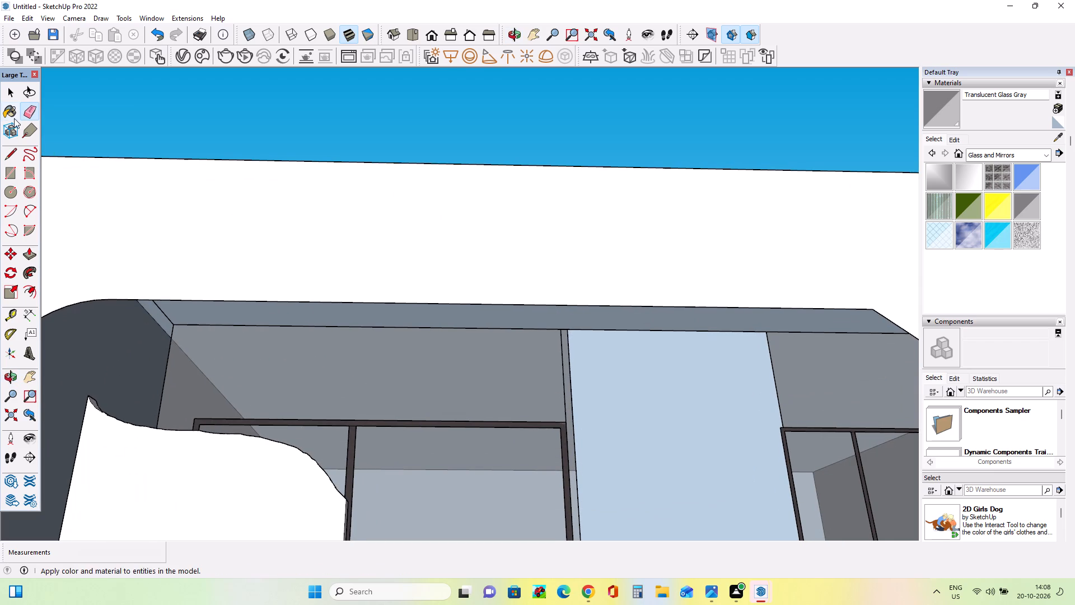
click(7, 174)
click(174, 323)
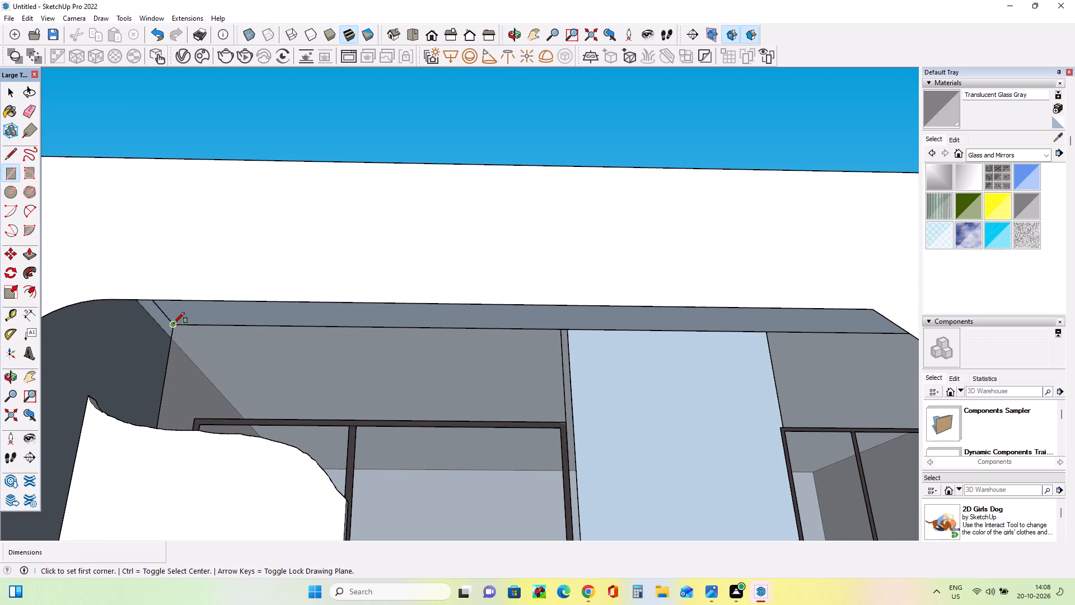
scroll(677, 411, down, 4)
middle_drag(677, 411, 842, 436)
scroll(670, 449, up, 5)
middle_drag(672, 448, 758, 438)
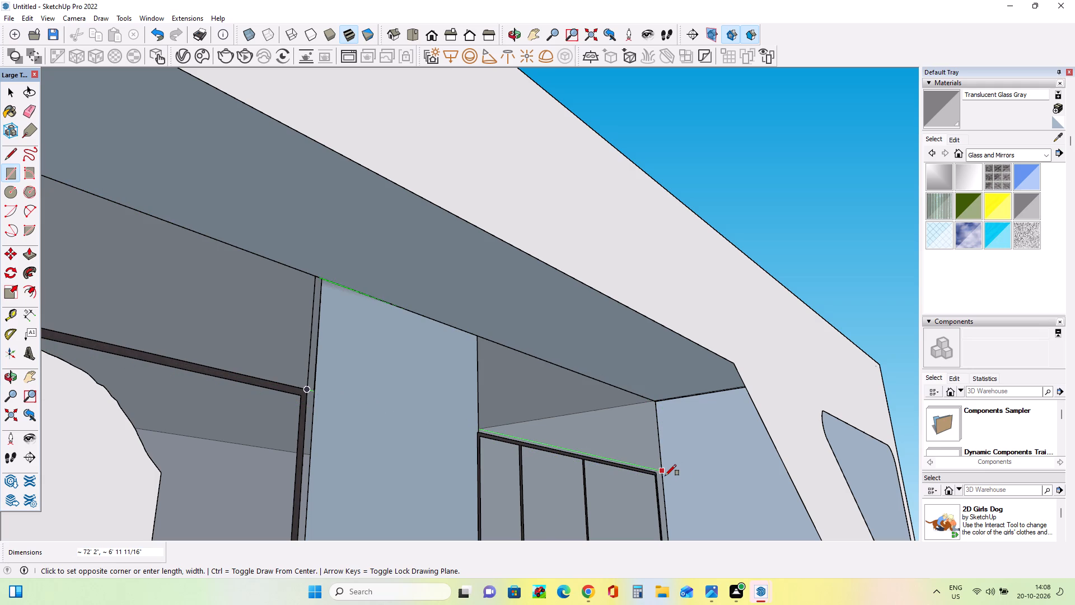
click(665, 476)
middle_drag(628, 482, 564, 497)
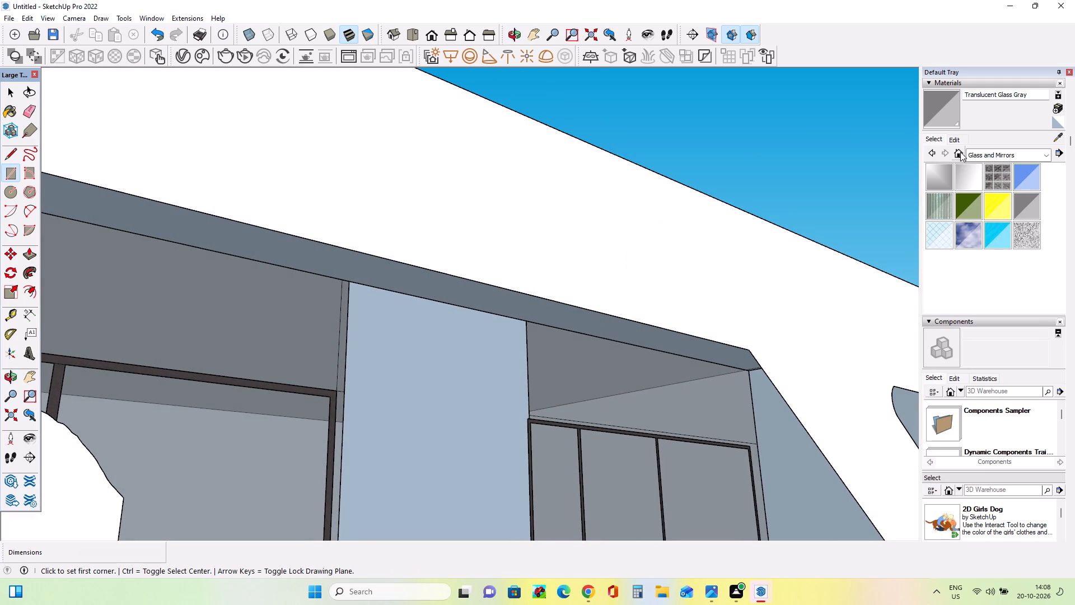
Paint the wall areas above the top storey's left and right windows with 0128_White.
click(974, 152)
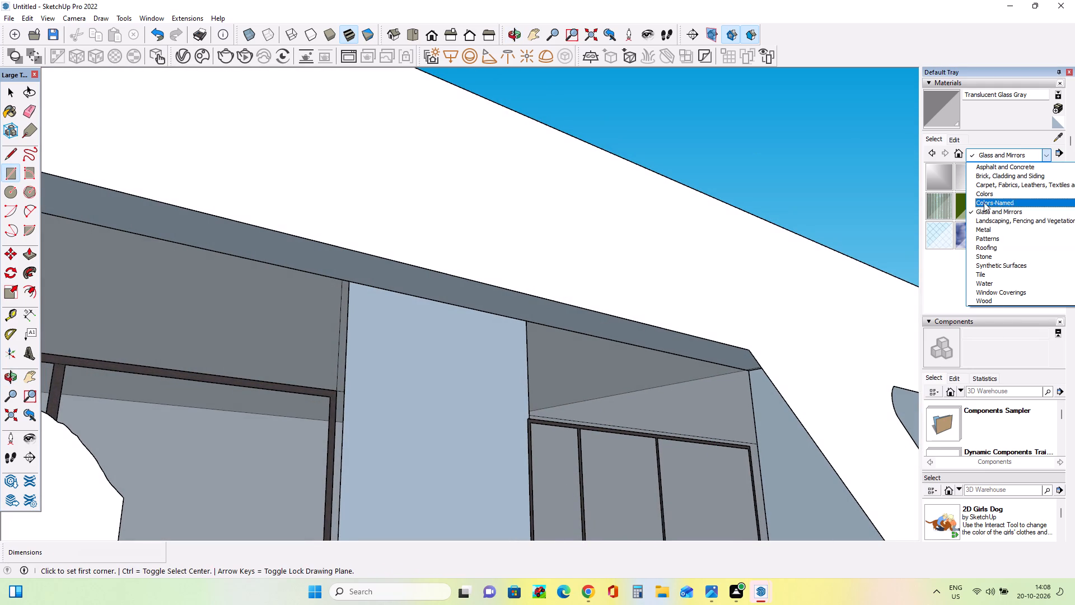
click(988, 200)
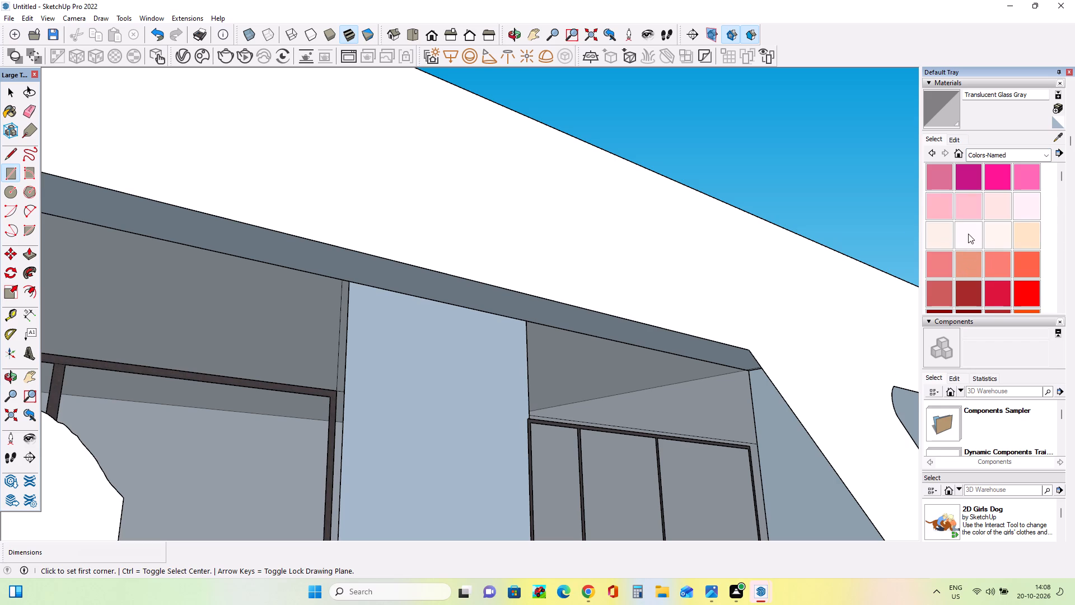
scroll(970, 245, down, 10)
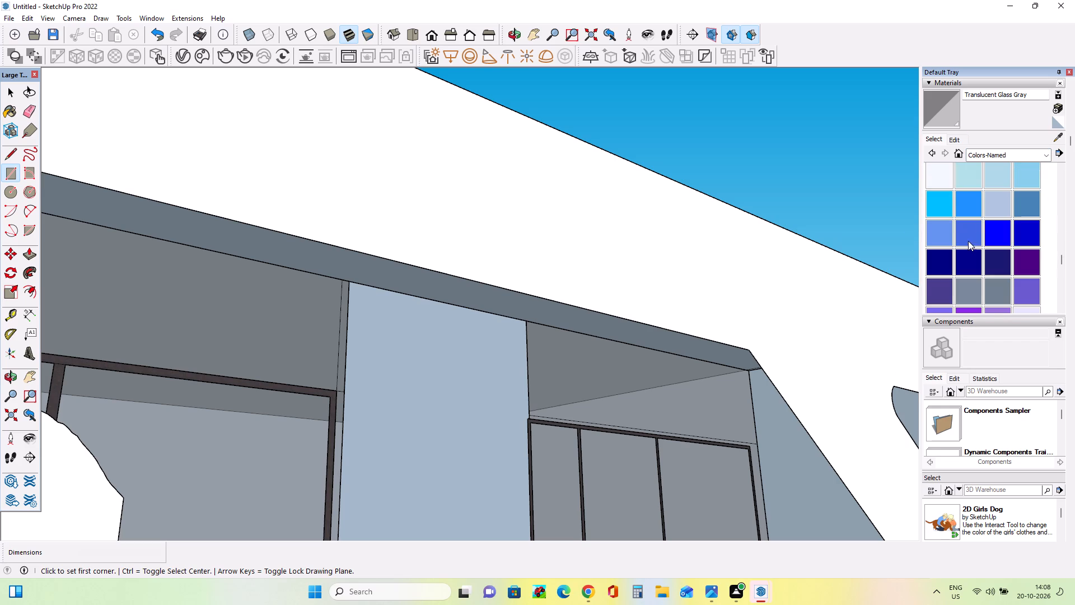
scroll(947, 197, down, 3)
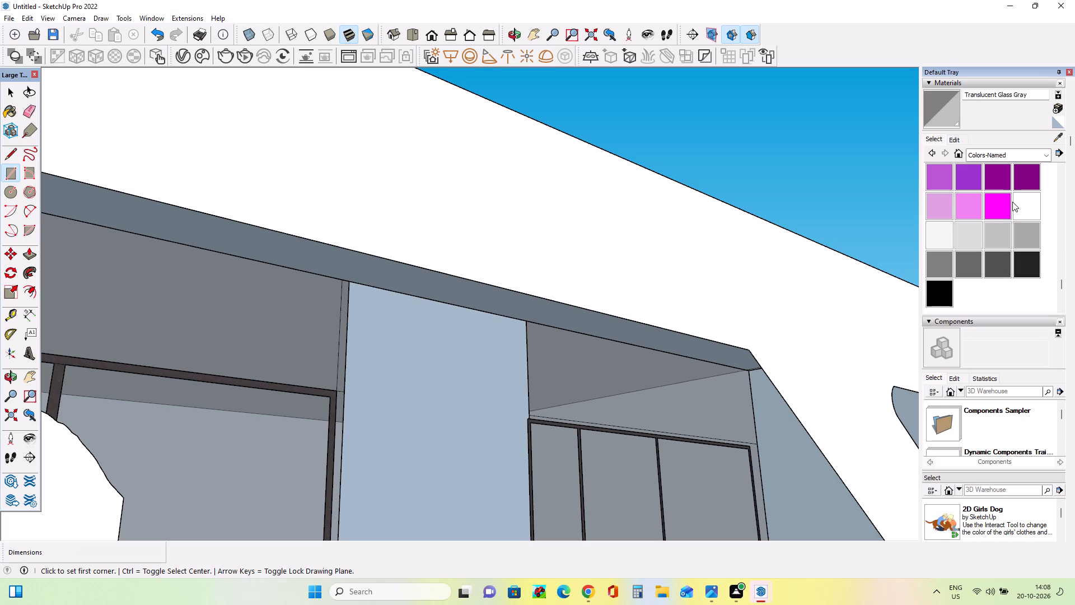
click(1019, 206)
click(693, 386)
click(227, 336)
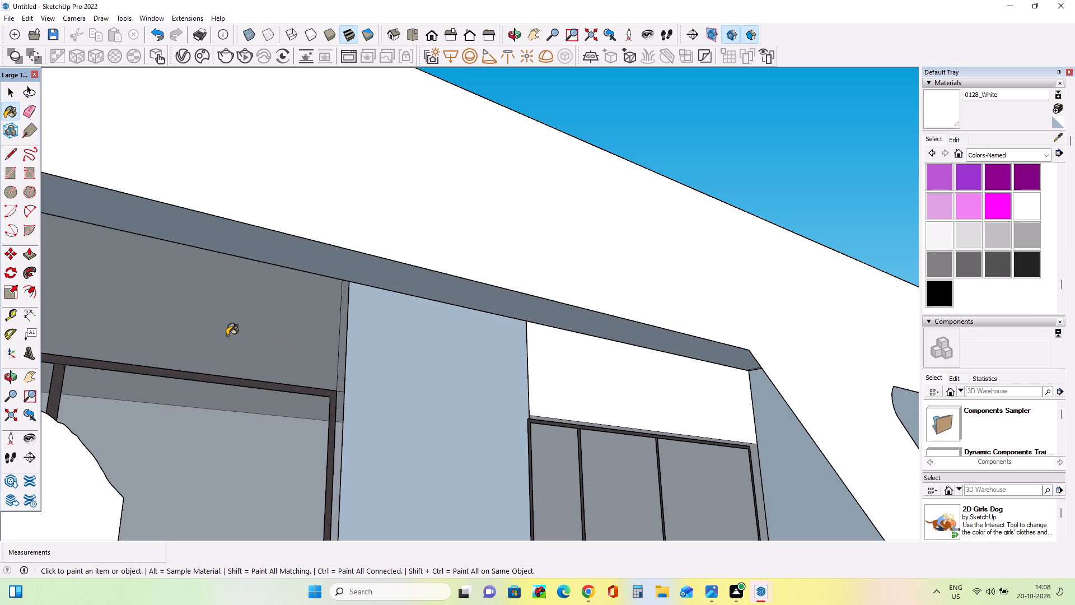
Paint the right window's frame and one mullion on the storey below the top with Asphalt New.
scroll(596, 330, down, 4)
middle_drag(626, 349, 470, 393)
scroll(470, 393, down, 2)
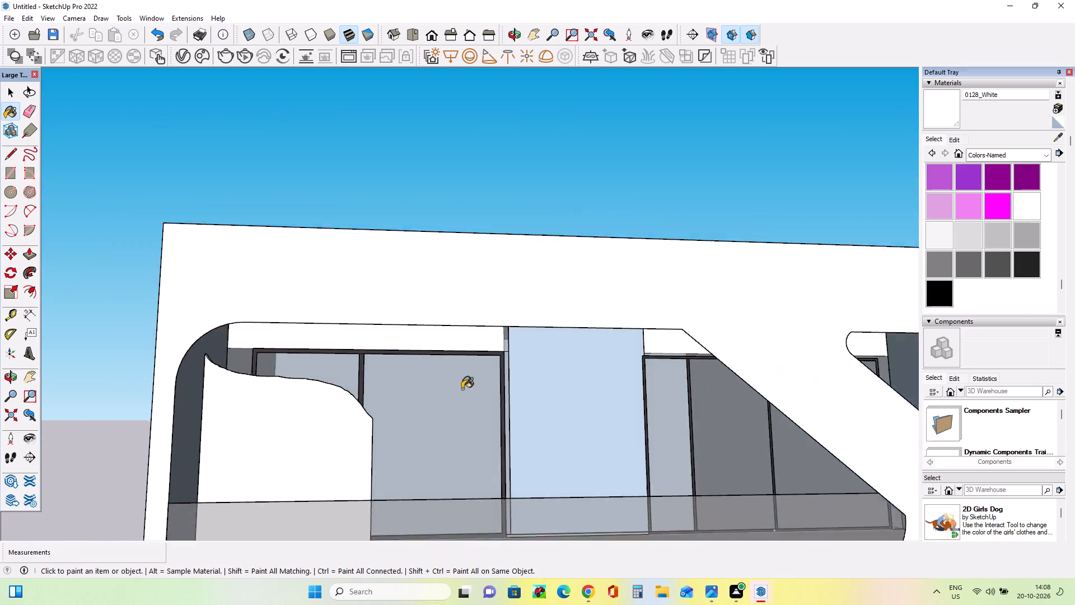
scroll(462, 389, down, 10)
key(Delete)
scroll(465, 373, down, 12)
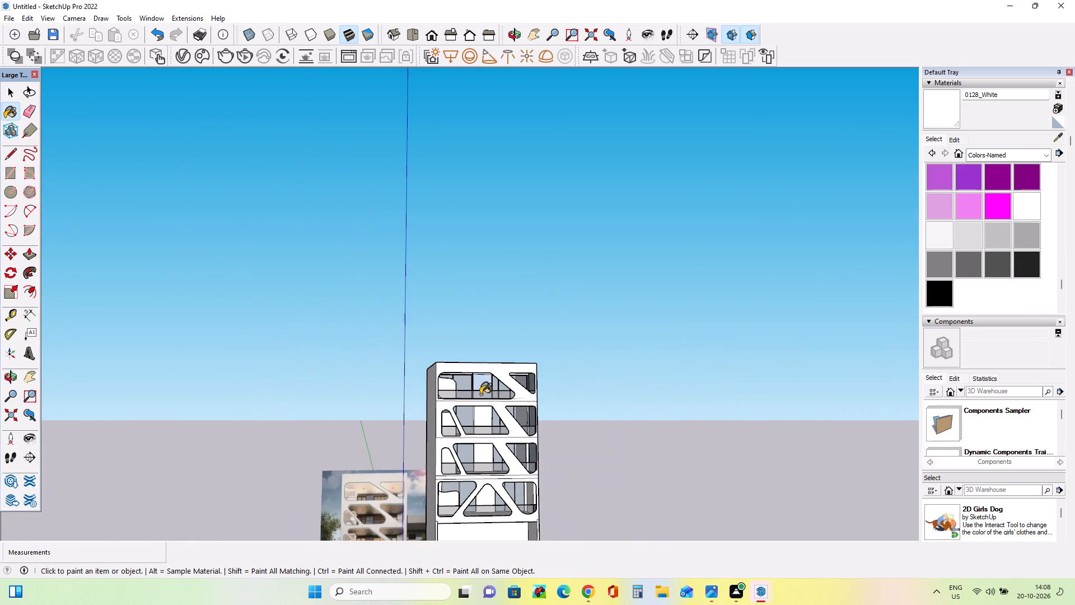
scroll(497, 487, up, 13)
middle_drag(547, 483, 522, 497)
click(995, 157)
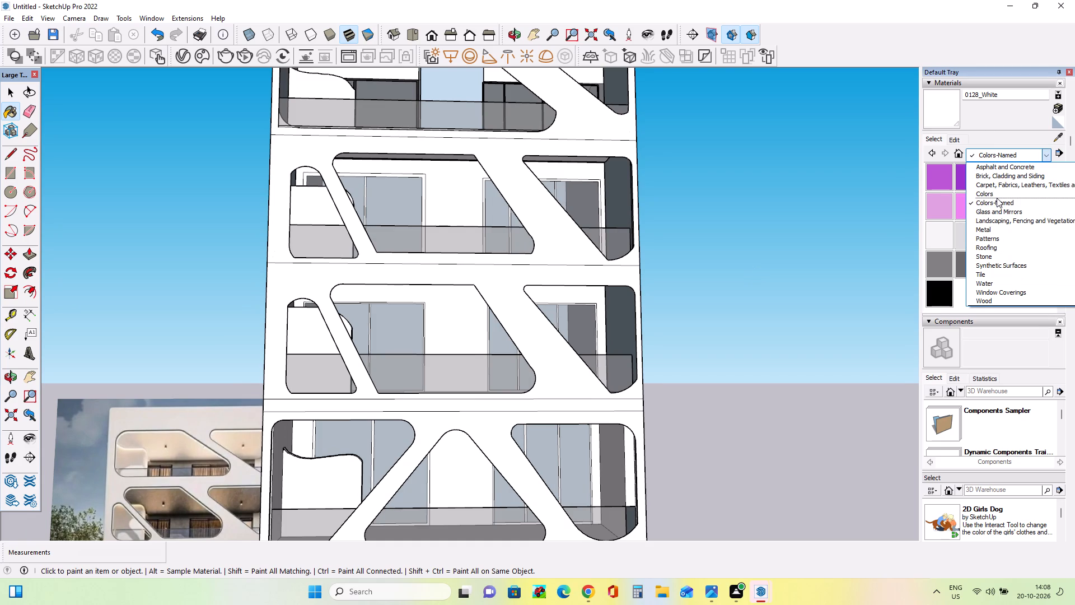
scroll(997, 196, up, 3)
click(997, 190)
click(949, 179)
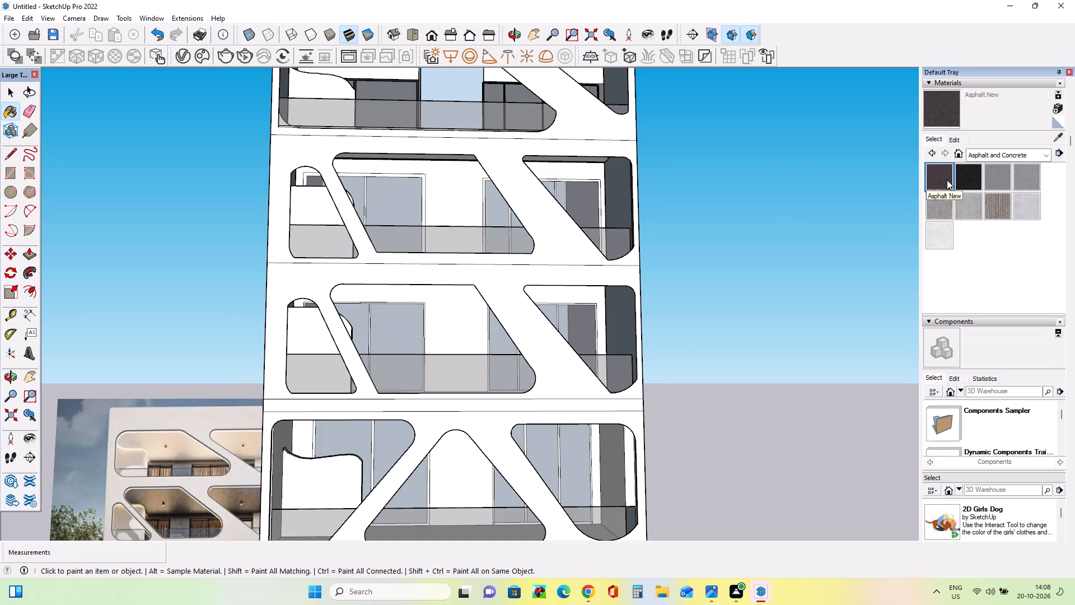
scroll(488, 192, up, 9)
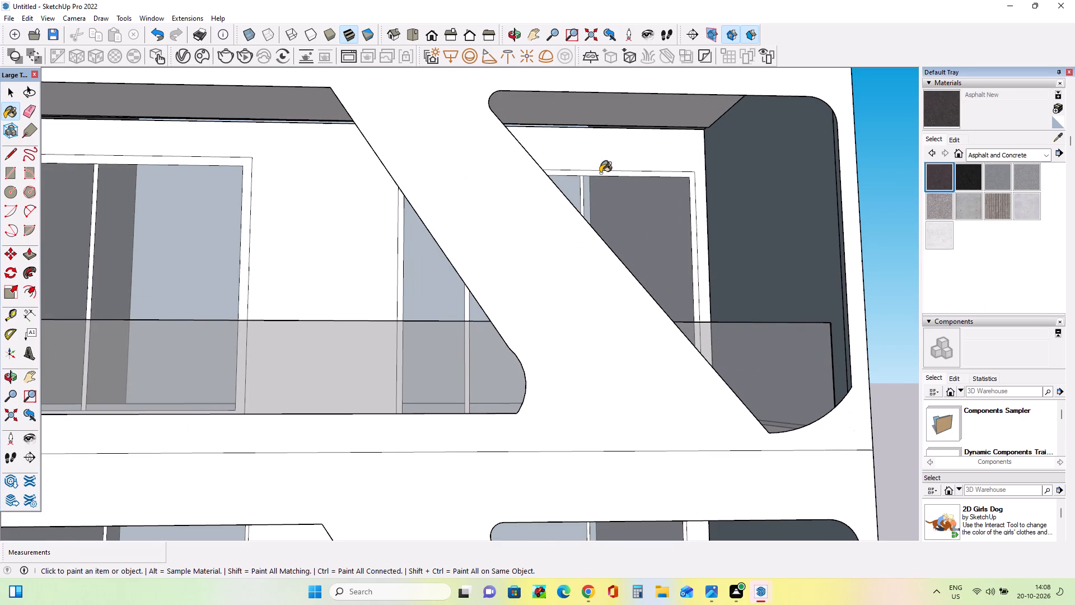
click(600, 173)
click(581, 187)
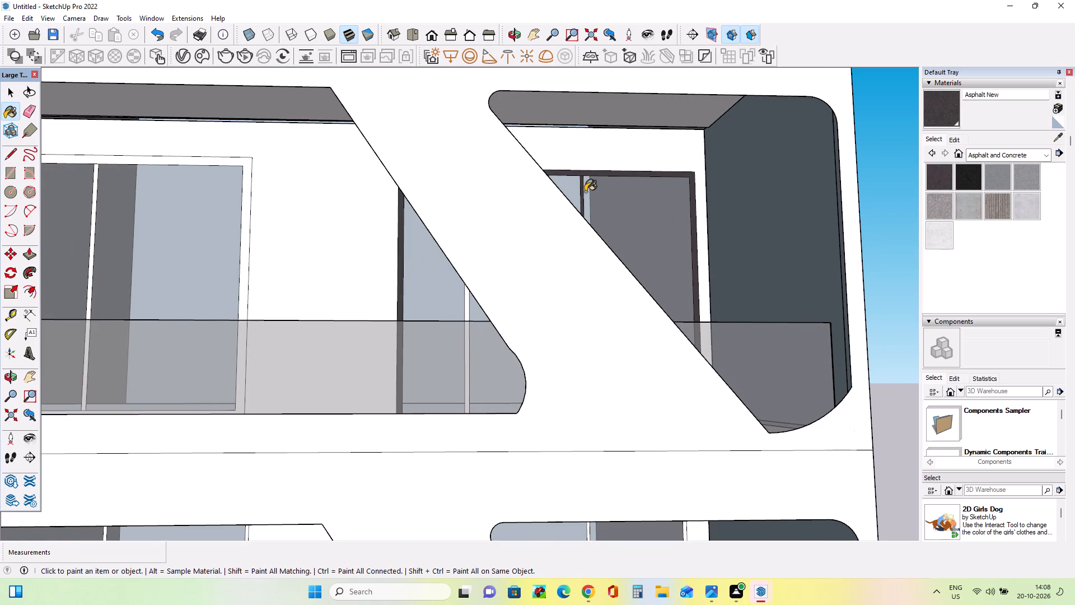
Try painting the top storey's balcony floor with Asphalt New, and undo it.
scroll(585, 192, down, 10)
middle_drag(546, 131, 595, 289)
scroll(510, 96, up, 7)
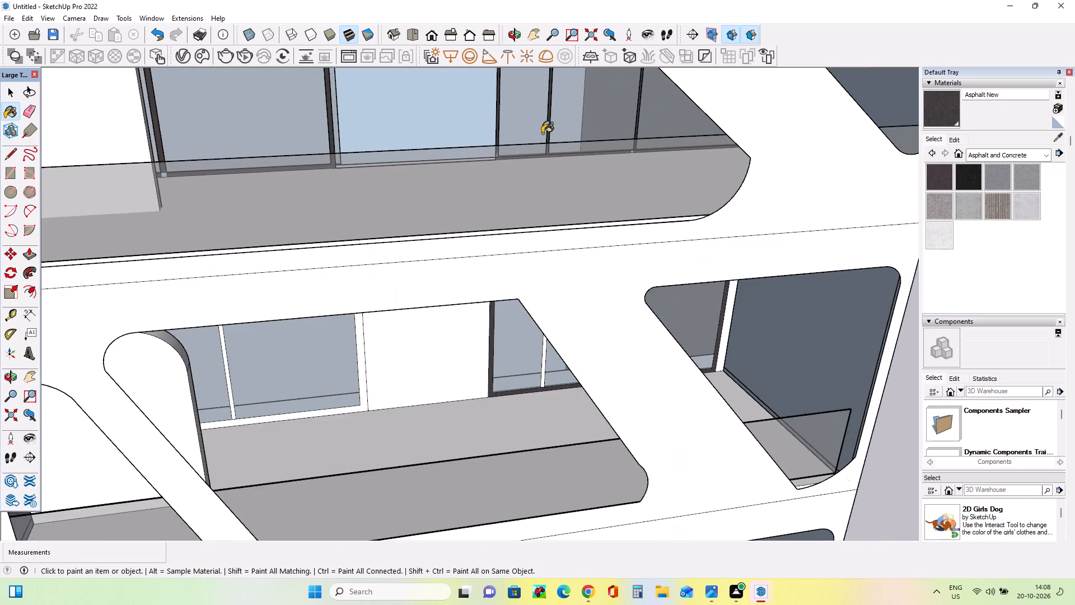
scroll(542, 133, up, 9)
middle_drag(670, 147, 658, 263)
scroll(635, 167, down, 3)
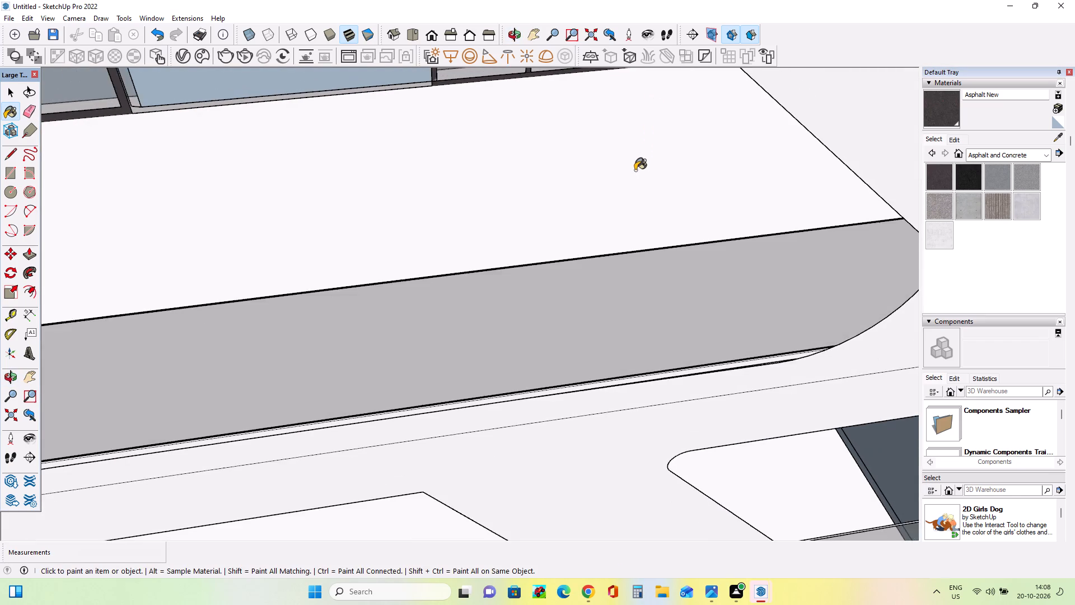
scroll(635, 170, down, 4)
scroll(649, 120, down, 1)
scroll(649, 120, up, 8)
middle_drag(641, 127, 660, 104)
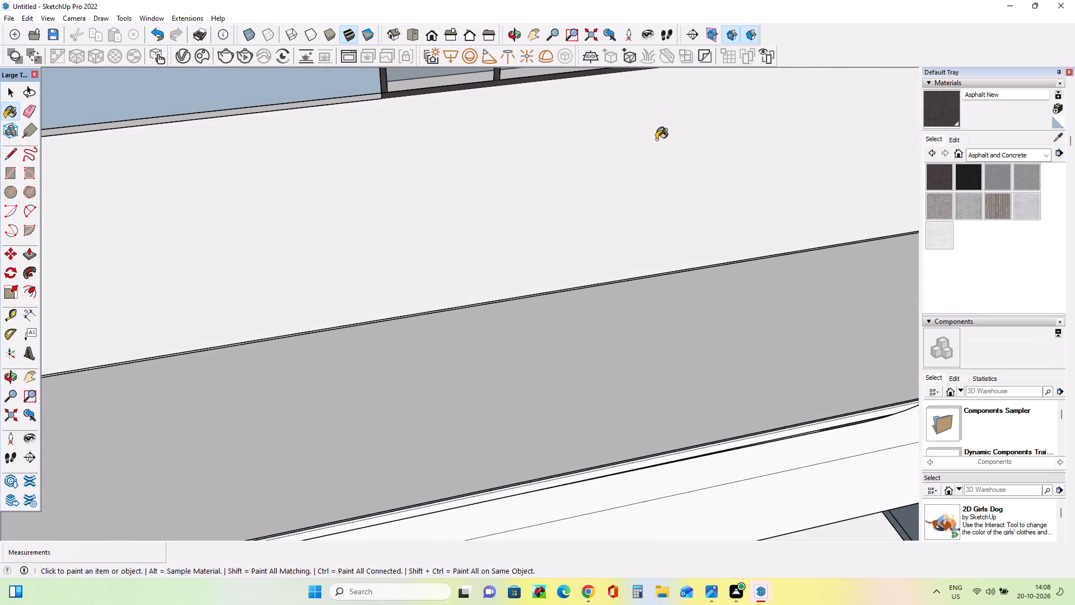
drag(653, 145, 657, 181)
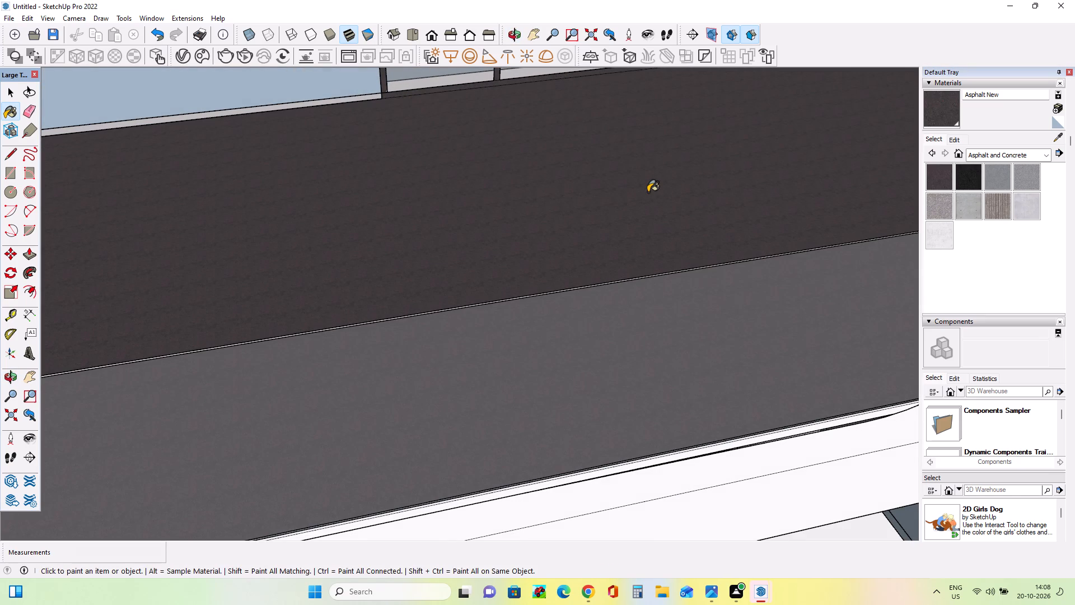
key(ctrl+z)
Paint the unpainted frame piece at the base of the top storey's right window with Asphalt New.
middle_drag(647, 192, 643, 200)
scroll(643, 200, down, 4)
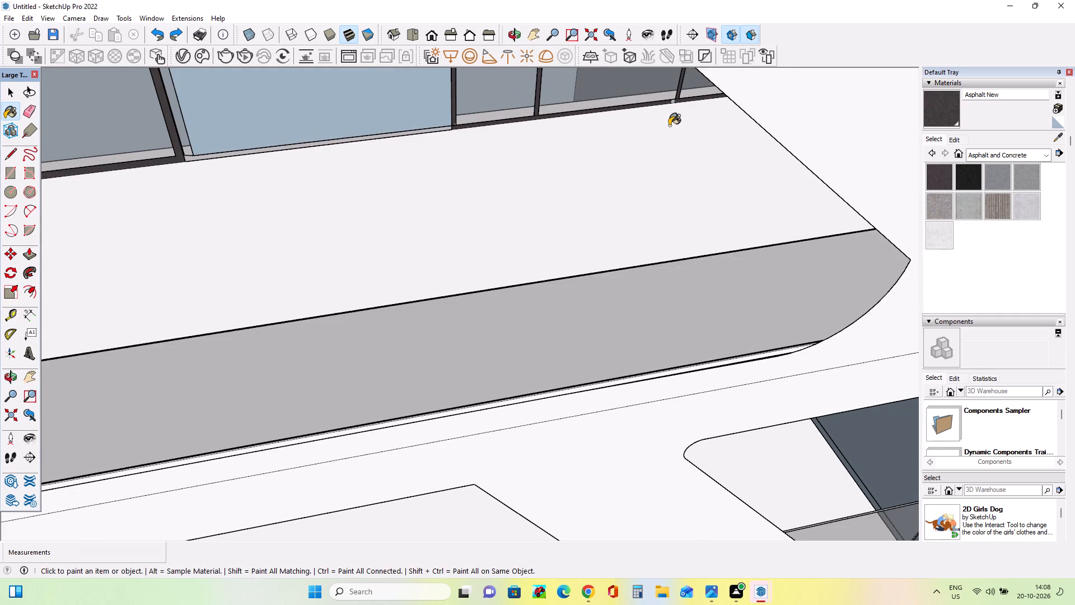
scroll(670, 83, up, 4)
click(675, 109)
Paint the left window's frame and mullion and the right window's remaining mullion on the storey below the top with Asphalt New.
scroll(517, 171, down, 8)
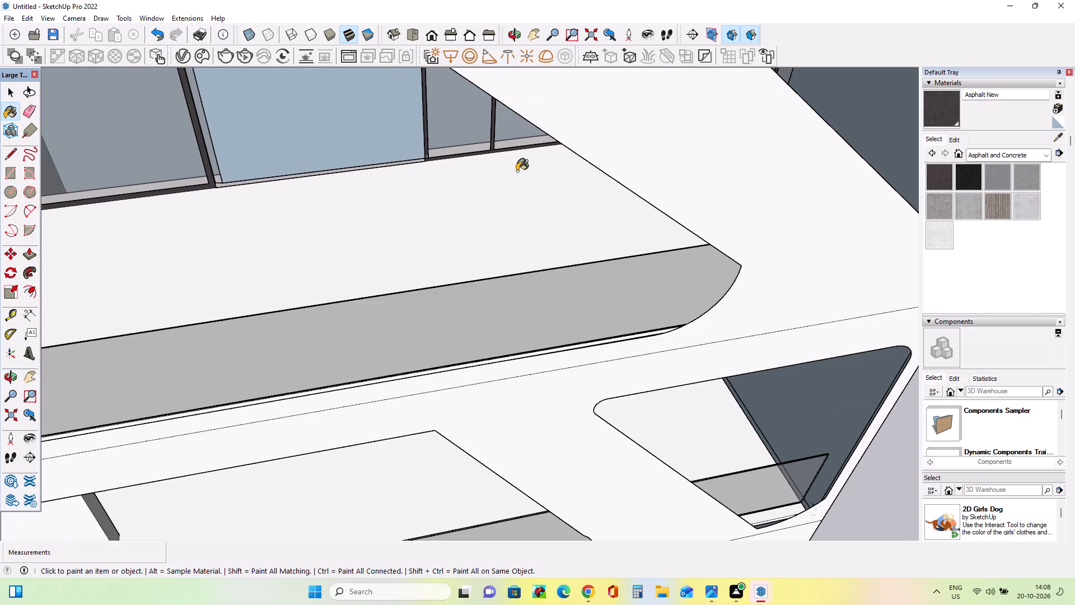
scroll(517, 171, down, 4)
middle_drag(329, 184, 336, 143)
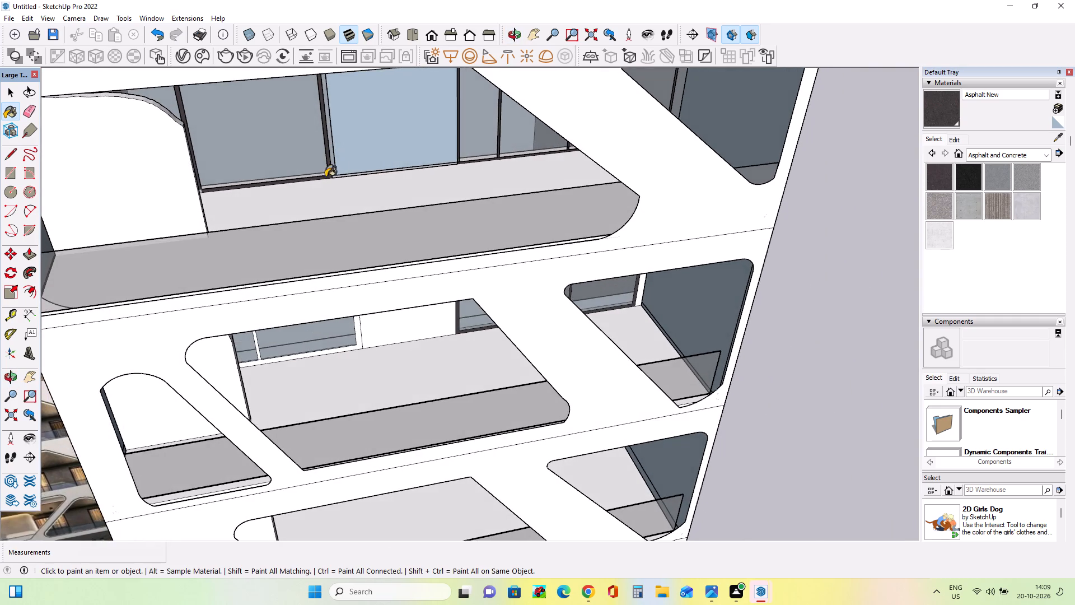
scroll(306, 196, down, 8)
middle_drag(363, 248, 354, 134)
scroll(343, 241, up, 5)
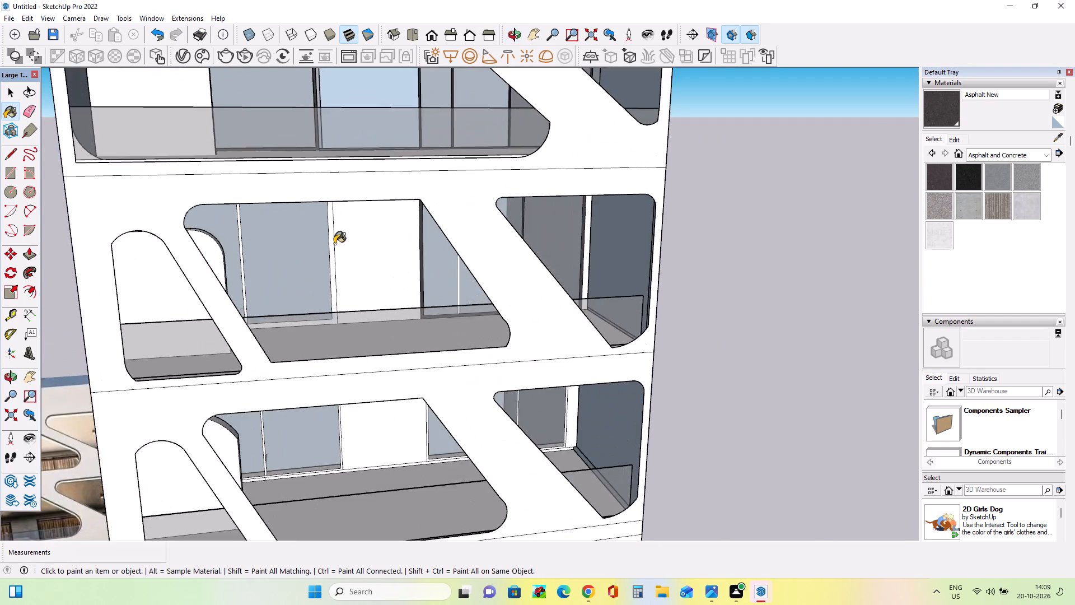
scroll(334, 244, up, 4)
click(331, 243)
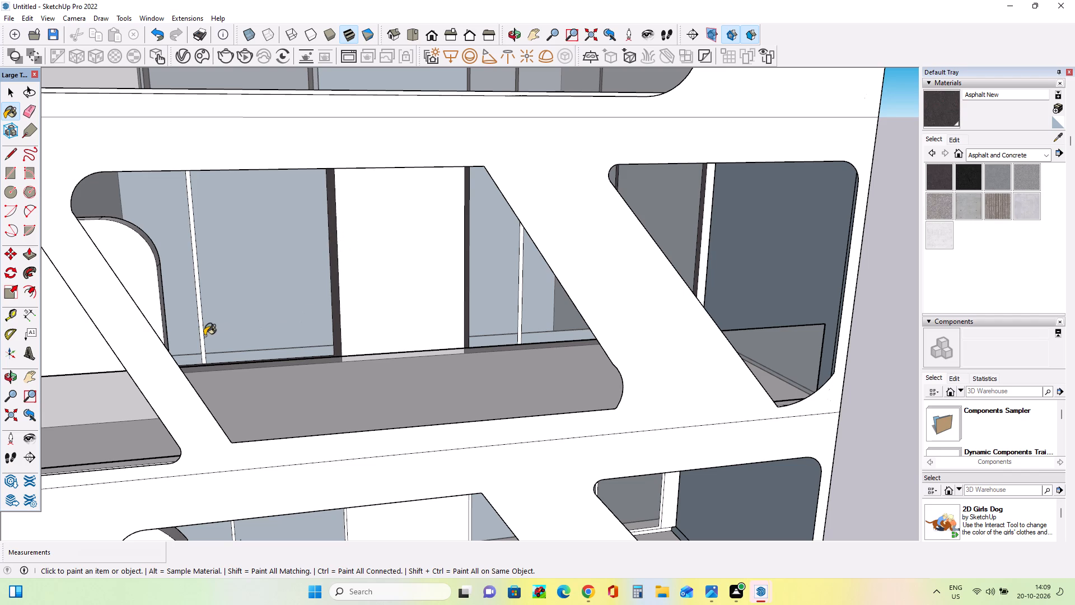
click(200, 334)
scroll(154, 355, up, 4)
click(214, 309)
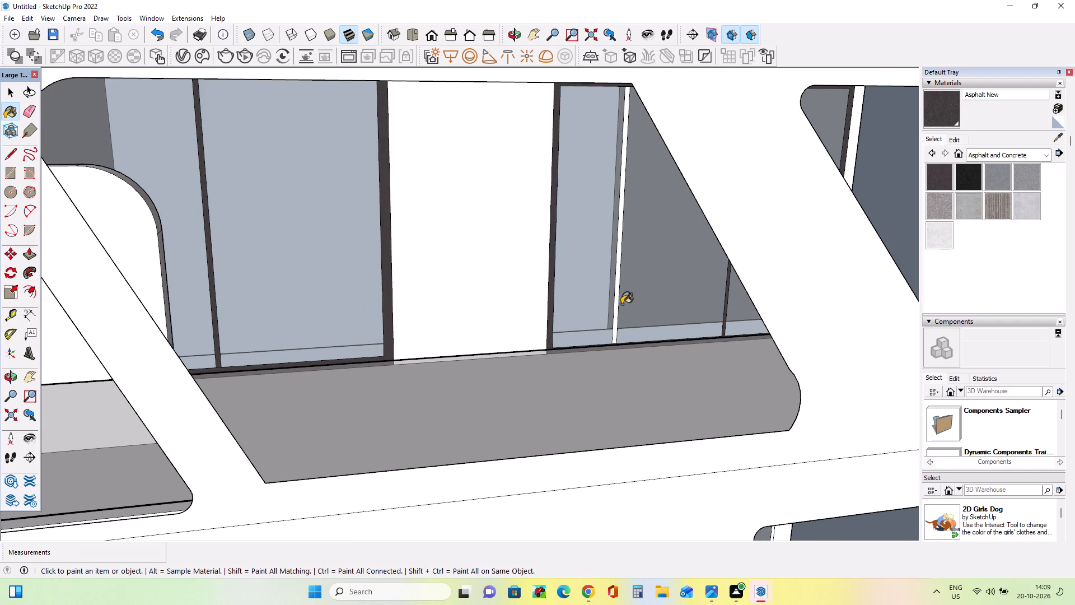
click(614, 303)
click(615, 304)
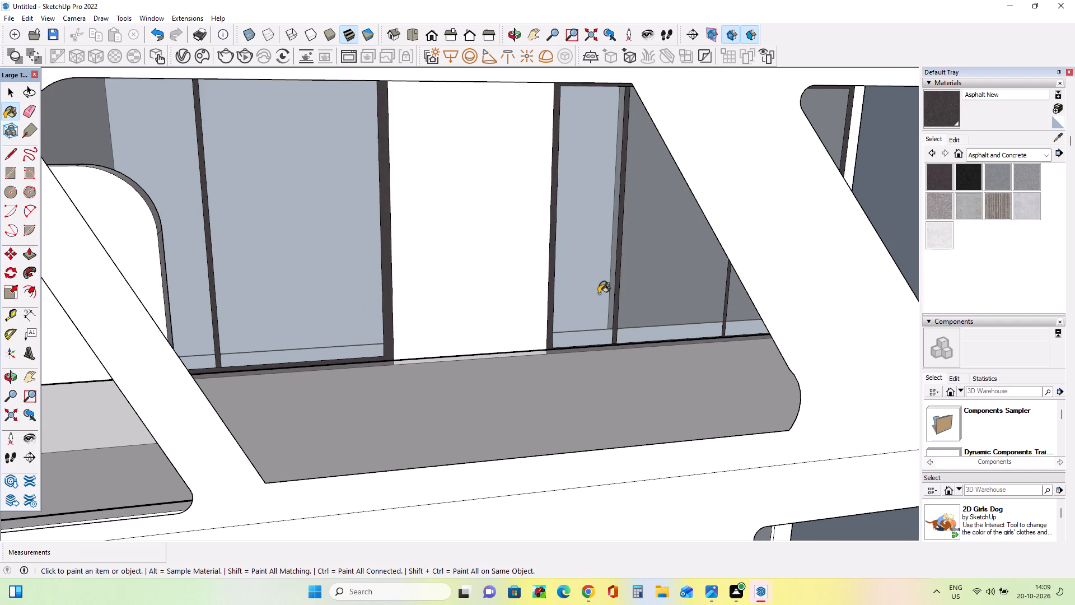
On the third storey from the top, paint the right window's frame and the left window's mullion and frame with Asphalt New.
scroll(596, 286, down, 14)
middle_drag(590, 327, 535, 254)
scroll(590, 327, up, 1)
scroll(607, 400, up, 2)
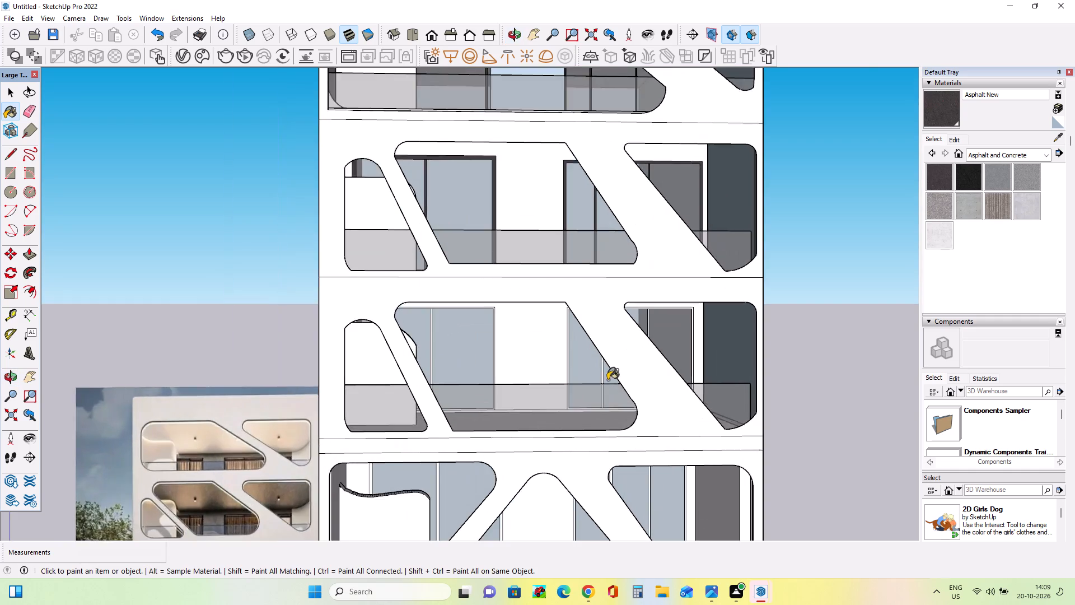
scroll(607, 380, up, 9)
scroll(581, 352, down, 1)
scroll(581, 352, up, 2)
click(538, 352)
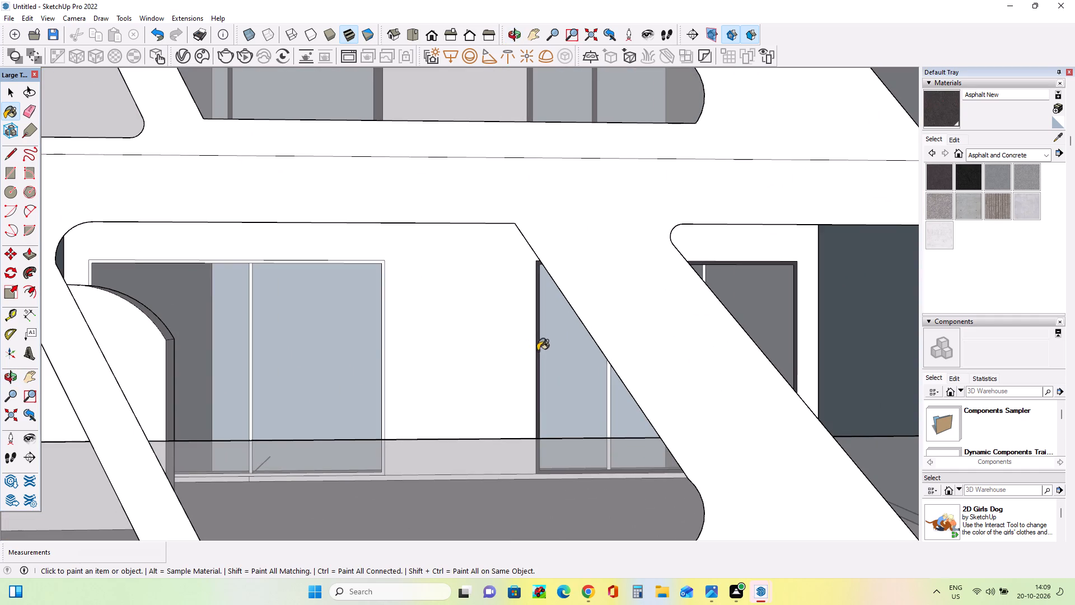
click(250, 359)
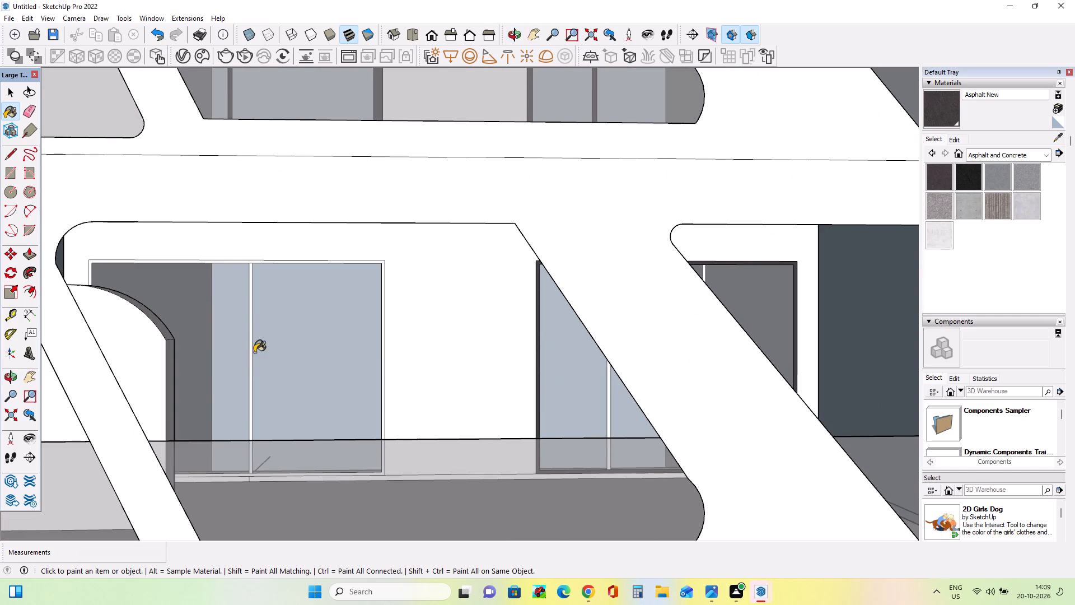
scroll(249, 351, up, 4)
click(248, 351)
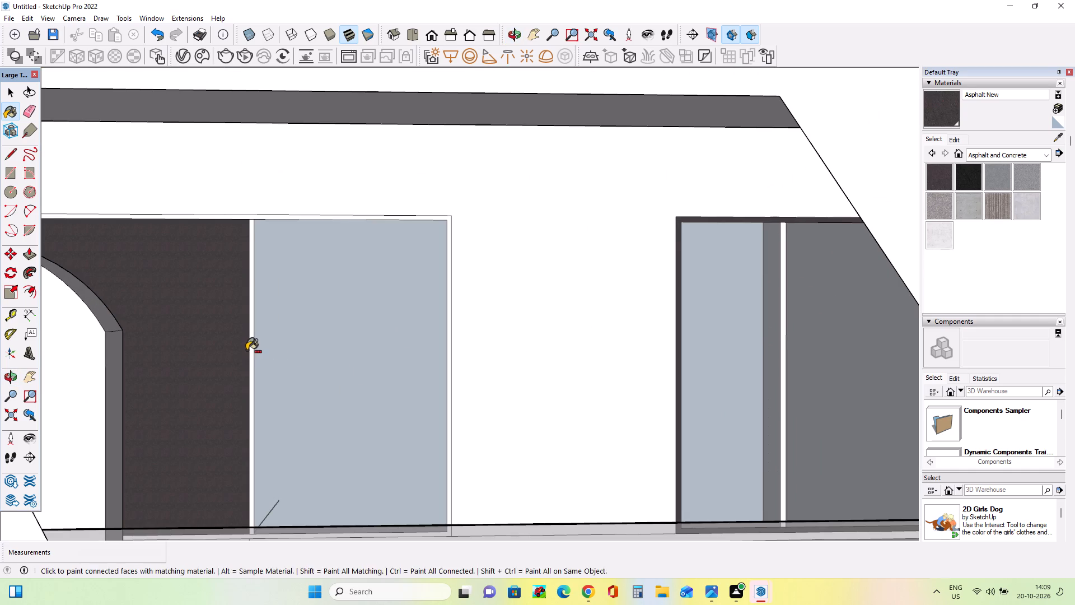
key(ctrl+z)
click(251, 350)
click(449, 348)
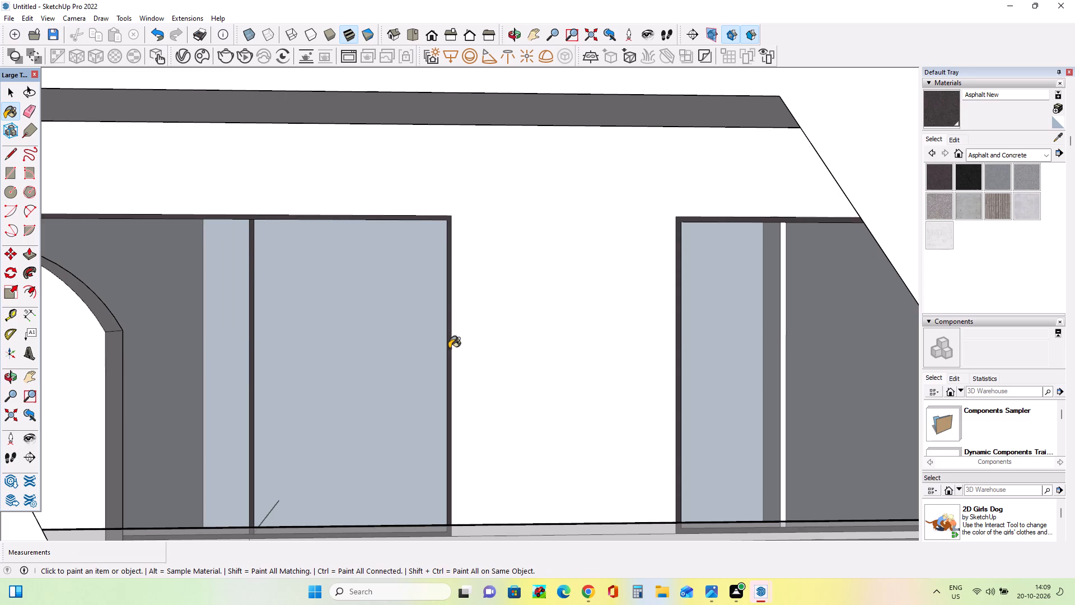
Paint both mullions of the right window on the third storey from the top with Asphalt New.
scroll(414, 234, down, 4)
scroll(694, 326, up, 3)
click(658, 333)
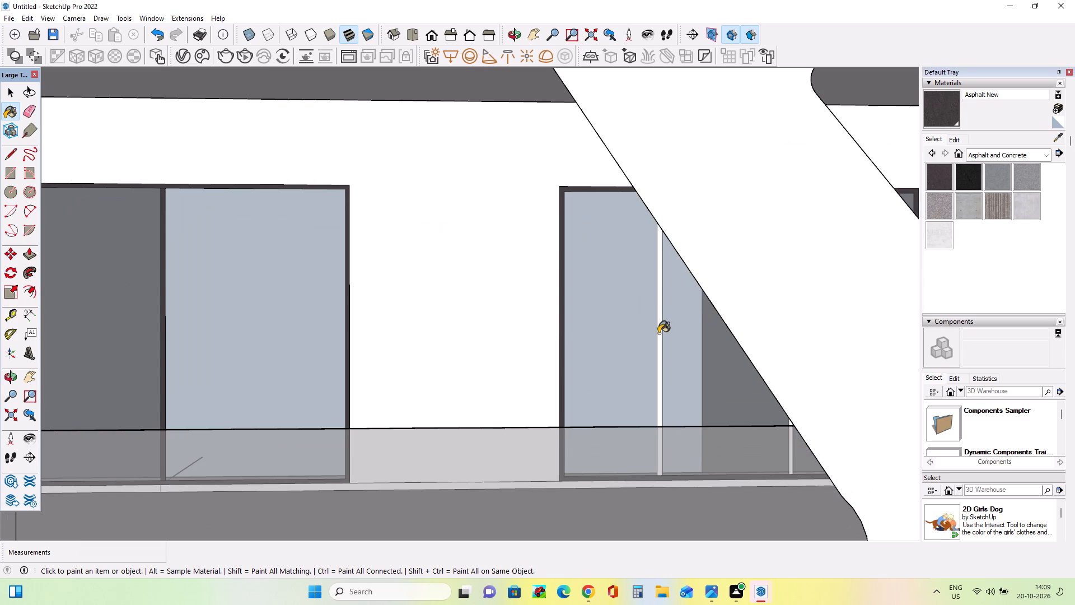
scroll(562, 334, down, 4)
middle_drag(573, 336, 775, 348)
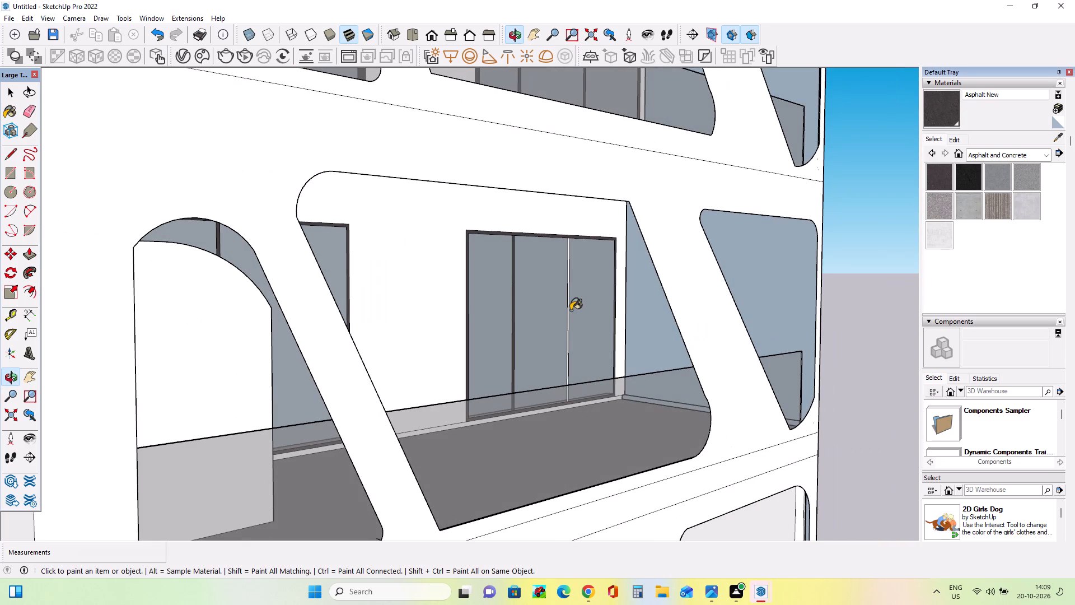
click(568, 311)
scroll(572, 318, up, 7)
click(565, 314)
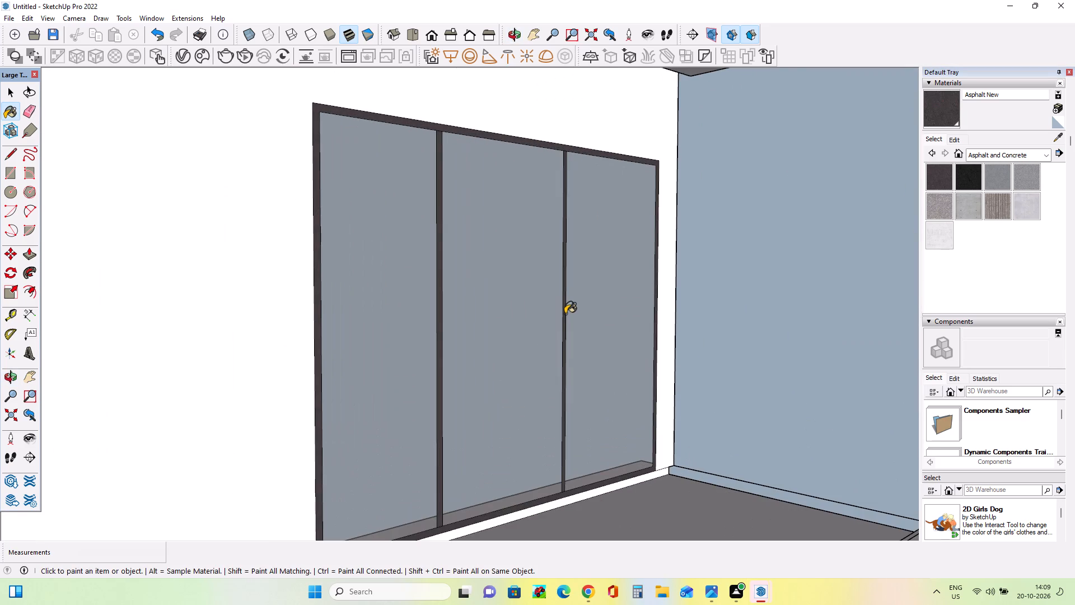
Paint the left window's frame and mullion on the lowest balcony storey with Asphalt New.
scroll(571, 306, down, 18)
middle_drag(642, 344, 468, 338)
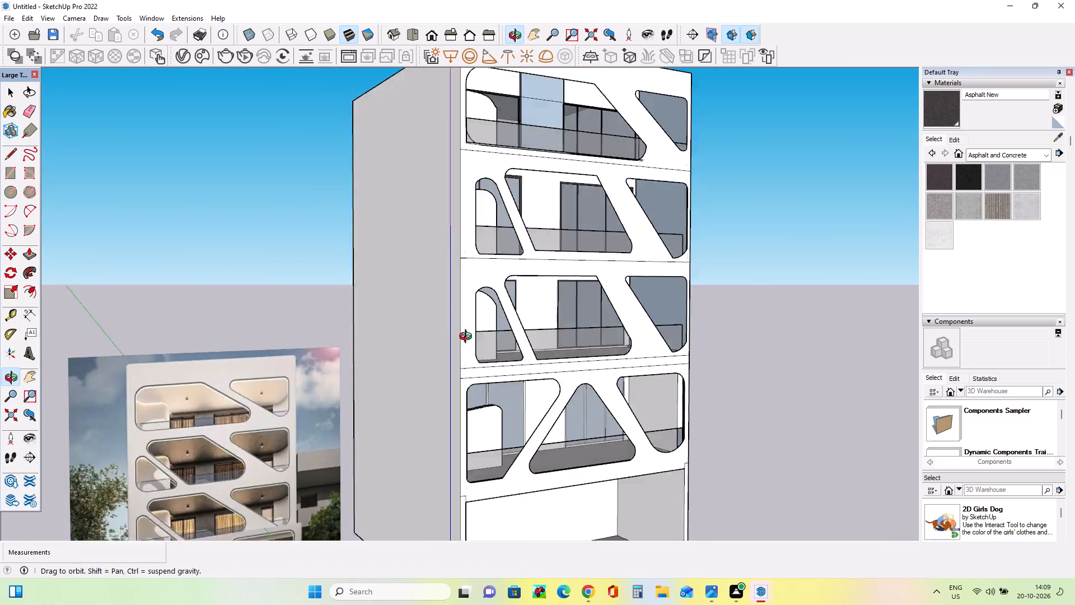
middle_drag(468, 338, 364, 338)
scroll(364, 338, down, 4)
middle_drag(494, 353, 598, 367)
scroll(531, 357, up, 3)
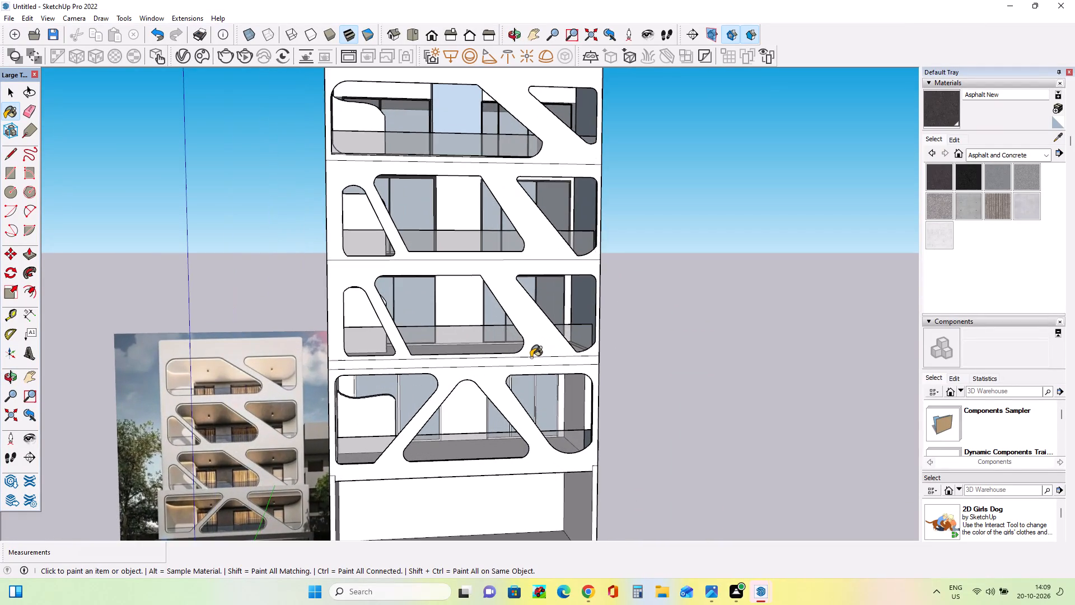
scroll(531, 357, down, 3)
middle_drag(541, 362, 500, 369)
scroll(465, 427, up, 9)
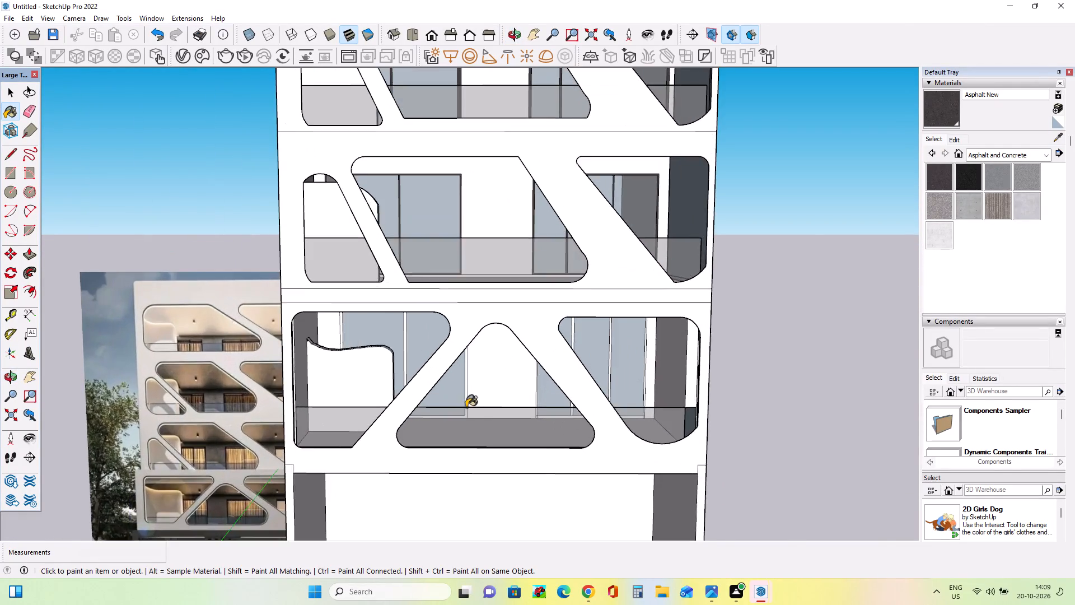
scroll(466, 407, up, 4)
click(468, 380)
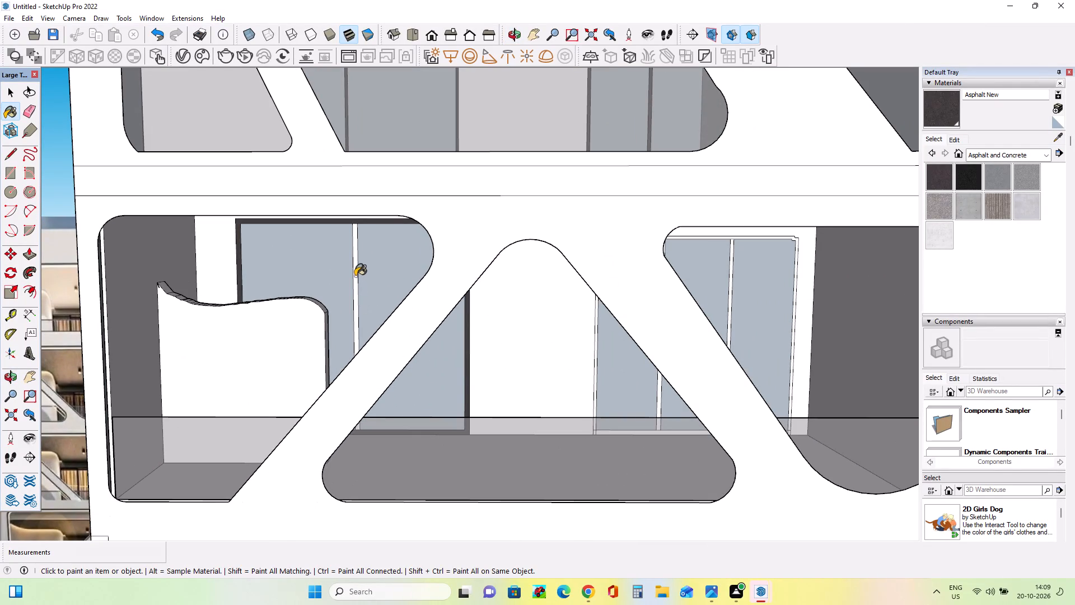
click(355, 276)
Paint both mullions and the frame of the right window on the lowest balcony storey with Asphalt New.
middle_drag(763, 323, 685, 332)
click(772, 333)
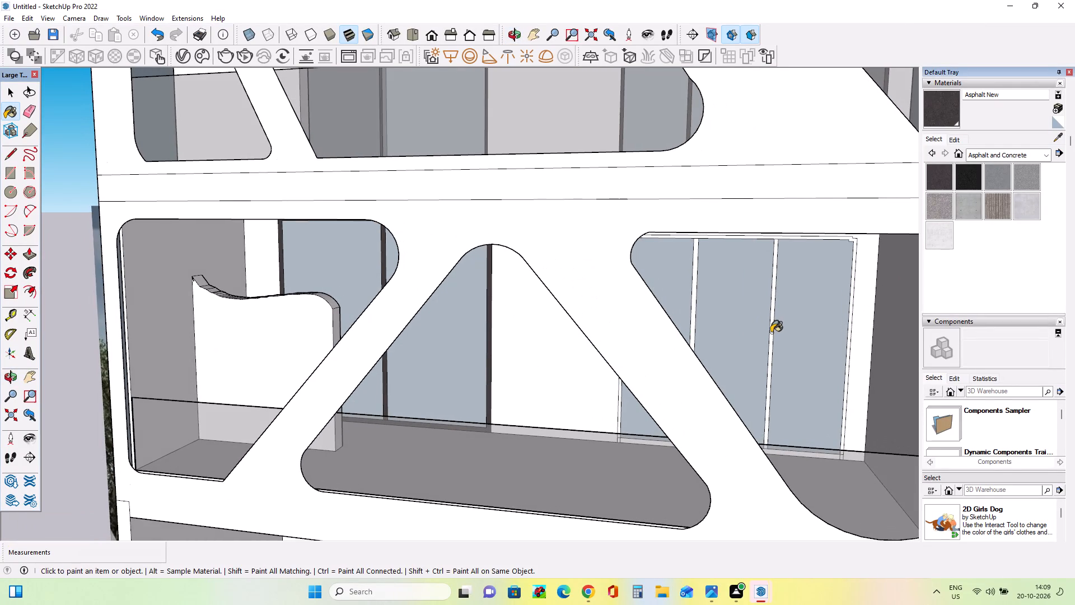
click(690, 310)
click(692, 310)
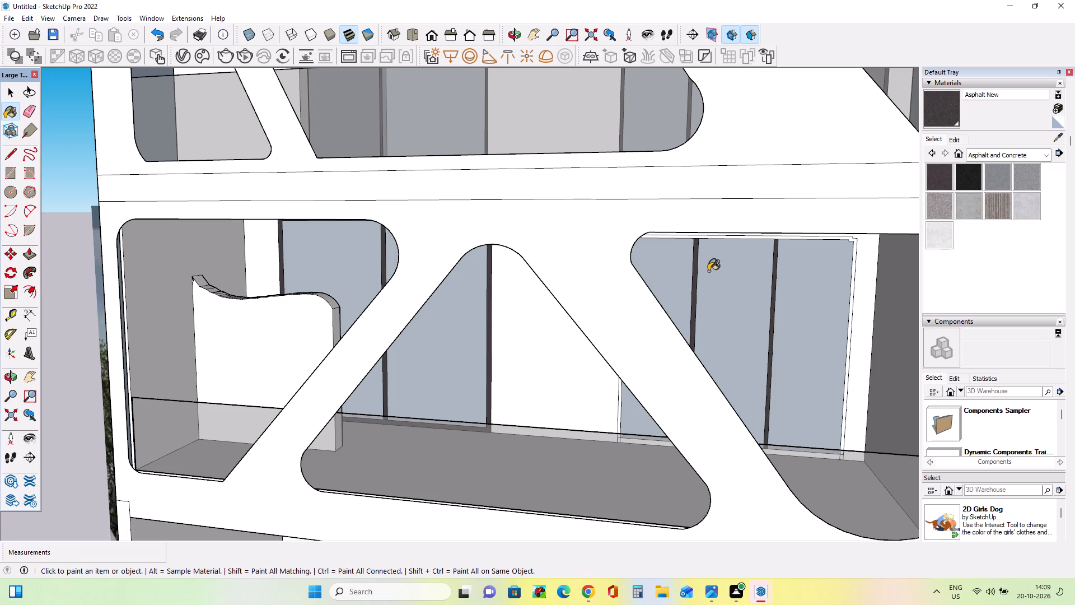
scroll(867, 246, up, 6)
click(854, 235)
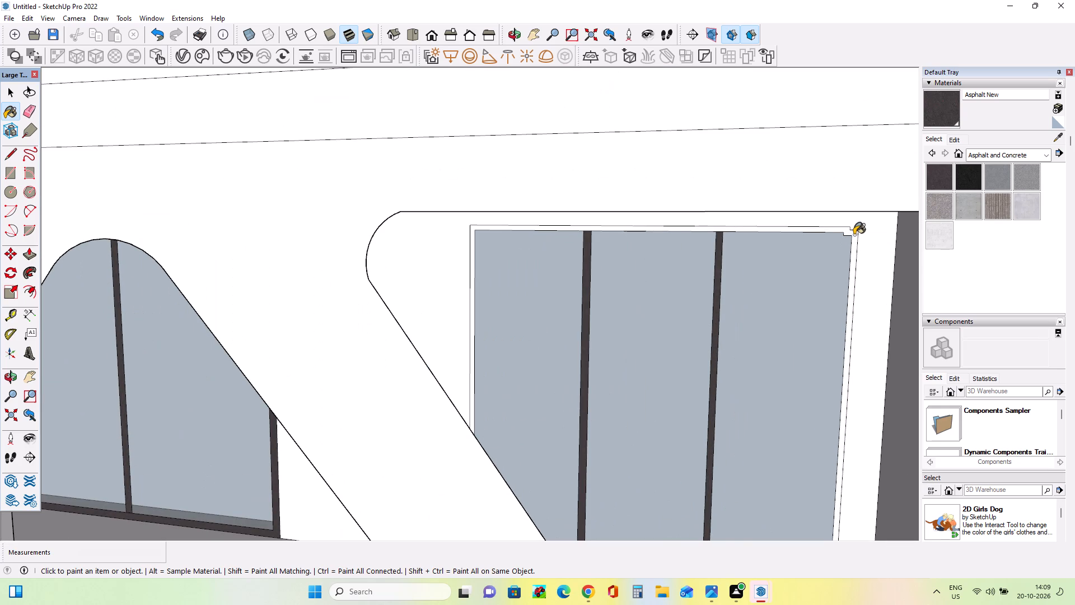
Paint the bottom rail and both lower corner pieces of the lowest balcony storey's right window with Asphalt New.
scroll(850, 236, down, 8)
scroll(831, 330, up, 5)
middle_drag(830, 339, 845, 407)
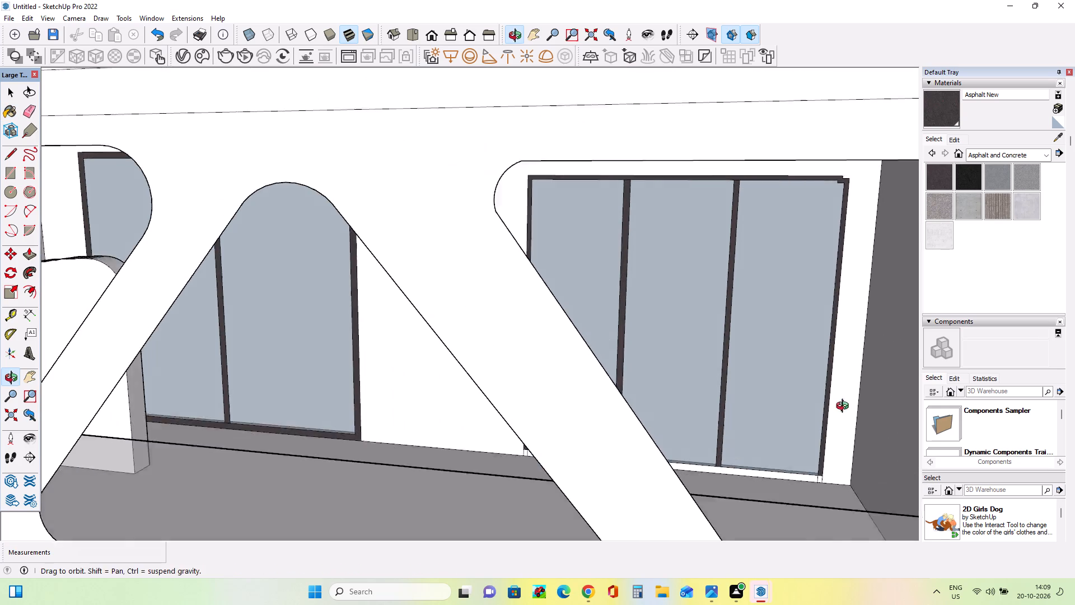
middle_drag(845, 407, 845, 461)
click(766, 443)
scroll(799, 455, up, 4)
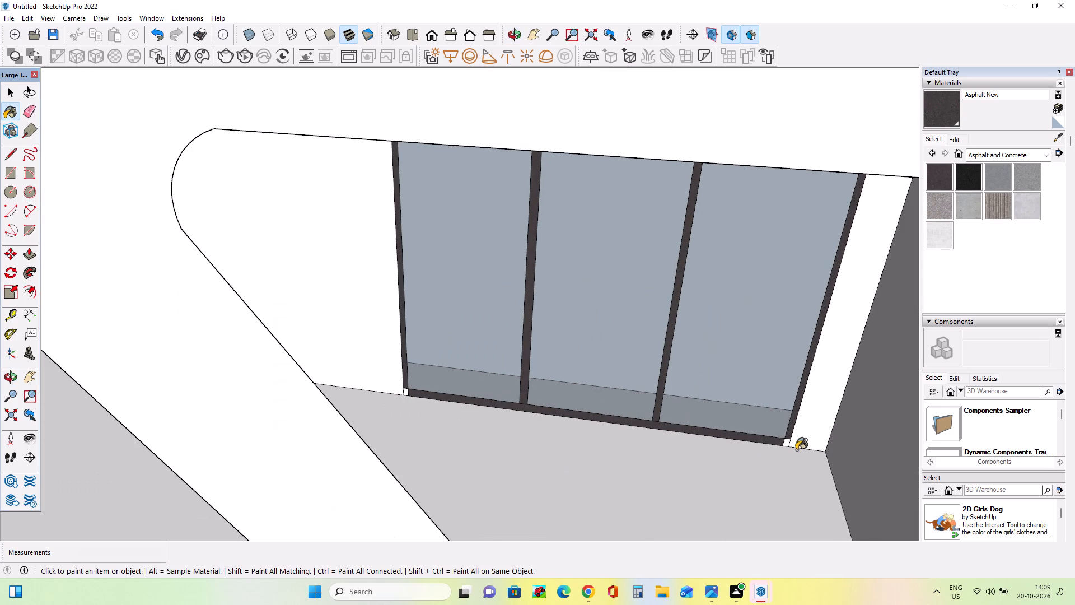
click(787, 445)
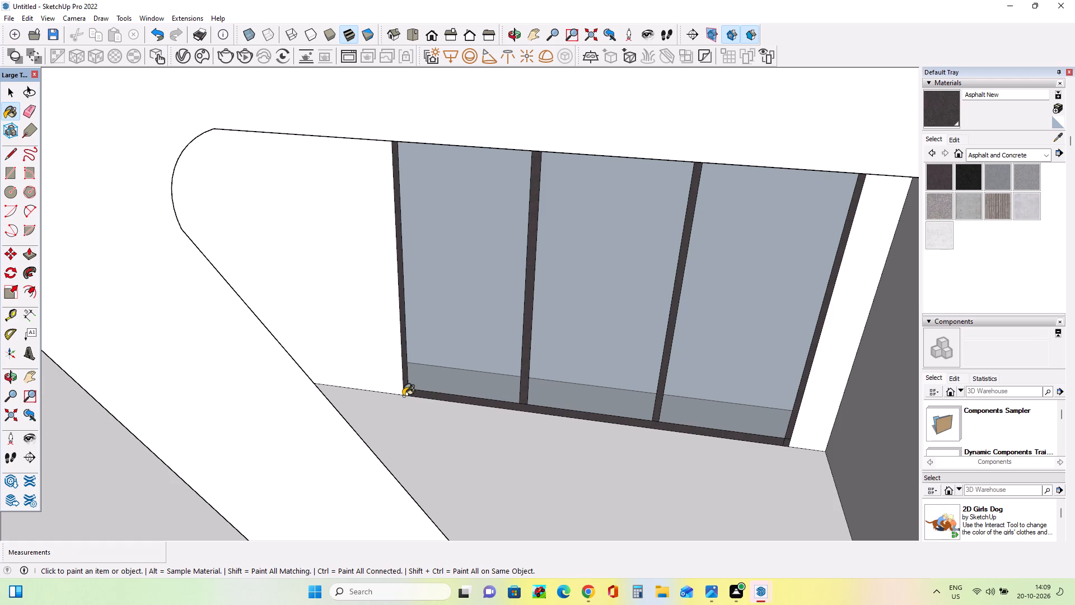
click(405, 393)
Compare the building with the reference image, examining the finish of the balcony walls around the windows.
scroll(470, 332, down, 18)
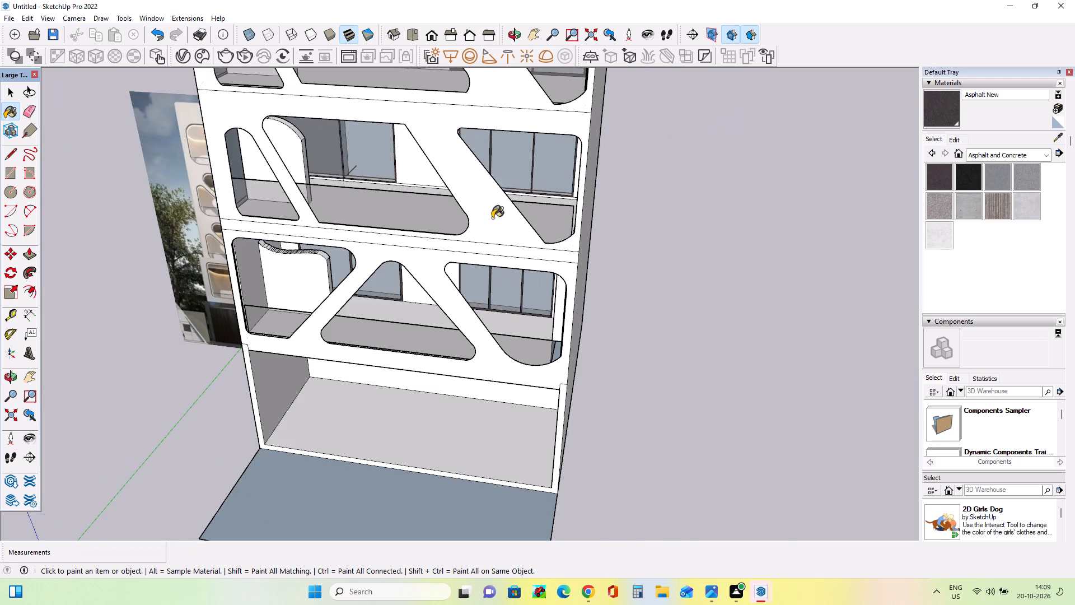
scroll(492, 218, down, 4)
middle_drag(409, 77, 608, 0)
scroll(473, 170, down, 2)
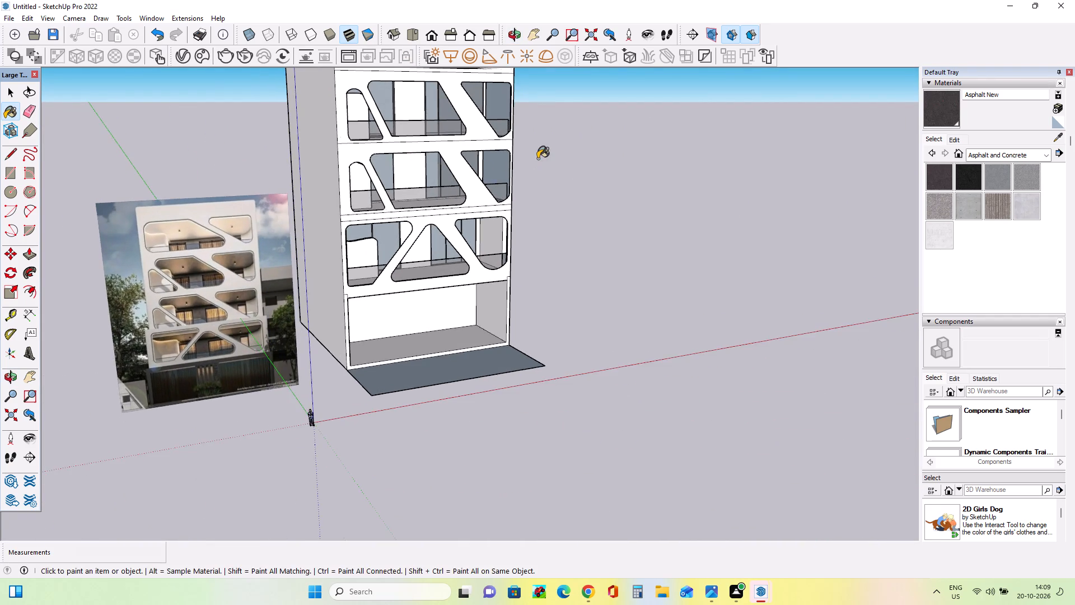
scroll(540, 154, down, 5)
click(29, 378)
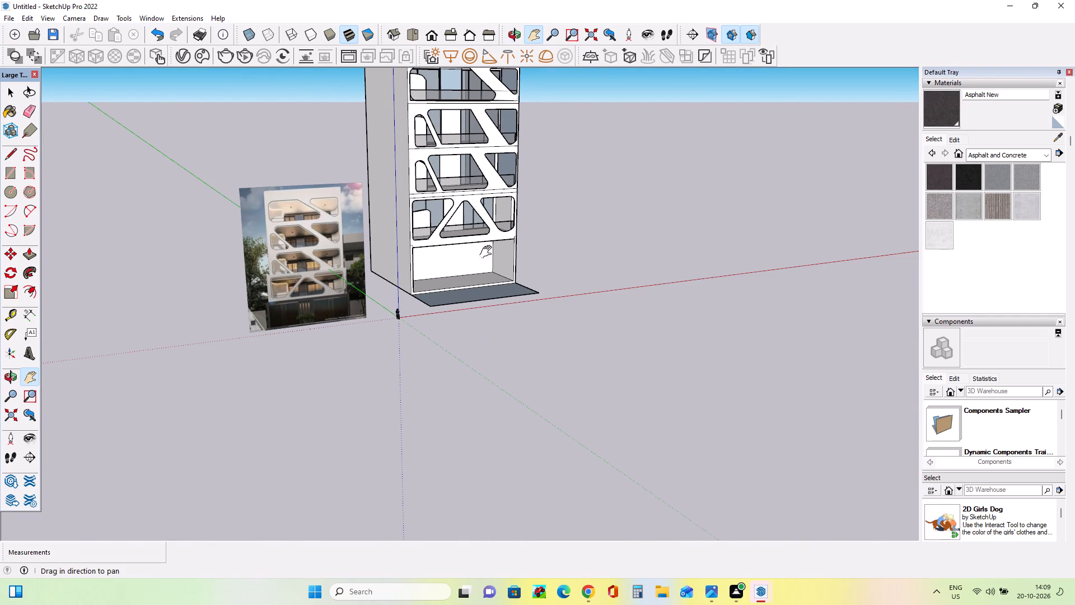
drag(494, 246, 488, 385)
middle_drag(644, 345, 532, 219)
scroll(440, 272, up, 4)
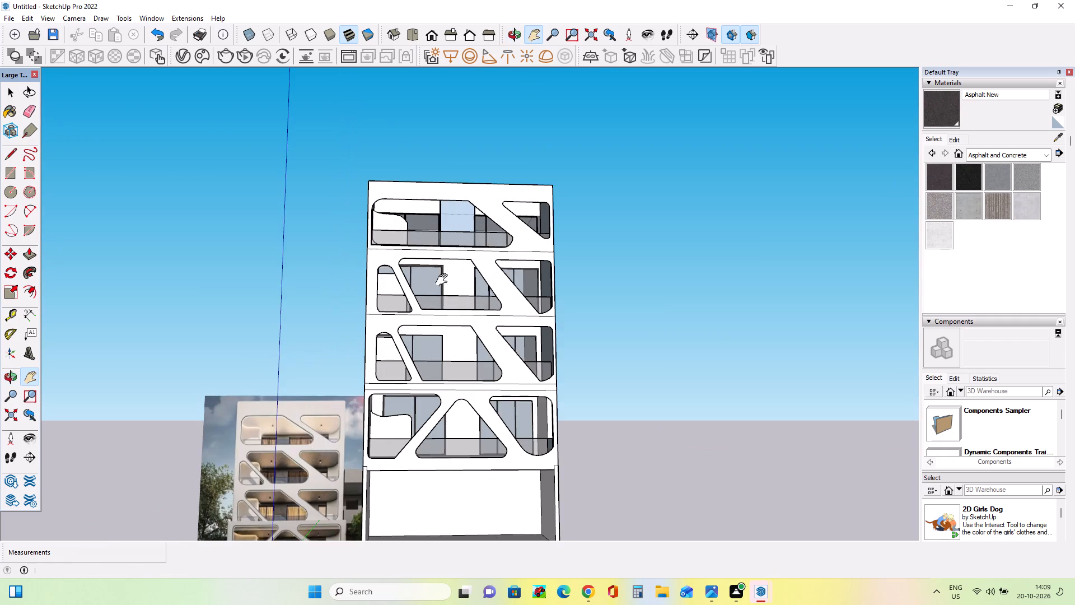
middle_drag(465, 290, 470, 329)
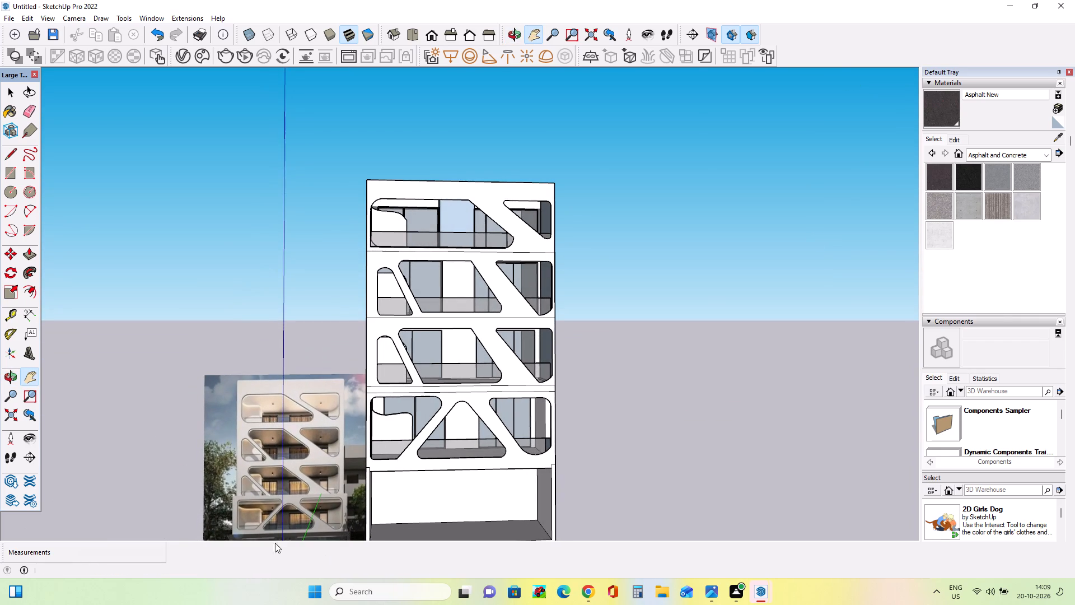
scroll(253, 501, up, 20)
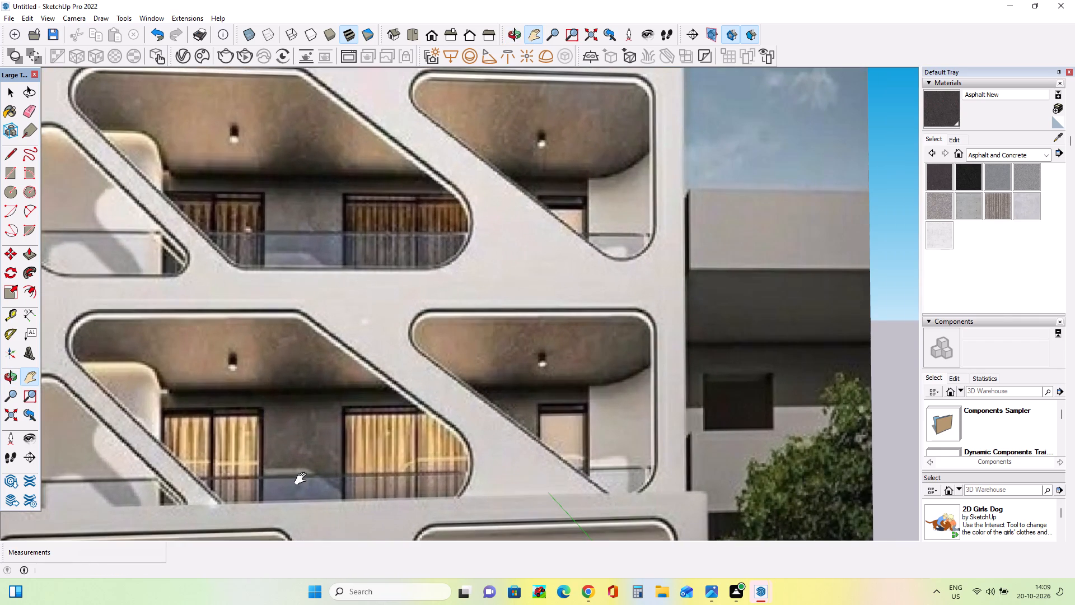
scroll(301, 487, down, 16)
middle_drag(300, 509, 303, 536)
scroll(679, 390, down, 4)
middle_drag(664, 415, 625, 496)
scroll(602, 483, down, 5)
middle_drag(645, 472, 600, 354)
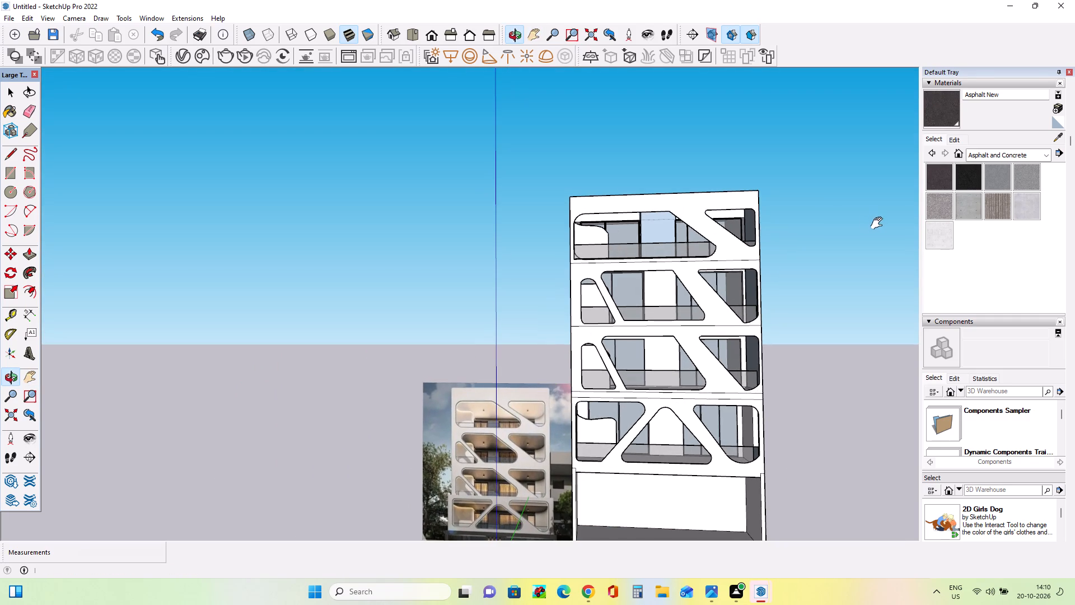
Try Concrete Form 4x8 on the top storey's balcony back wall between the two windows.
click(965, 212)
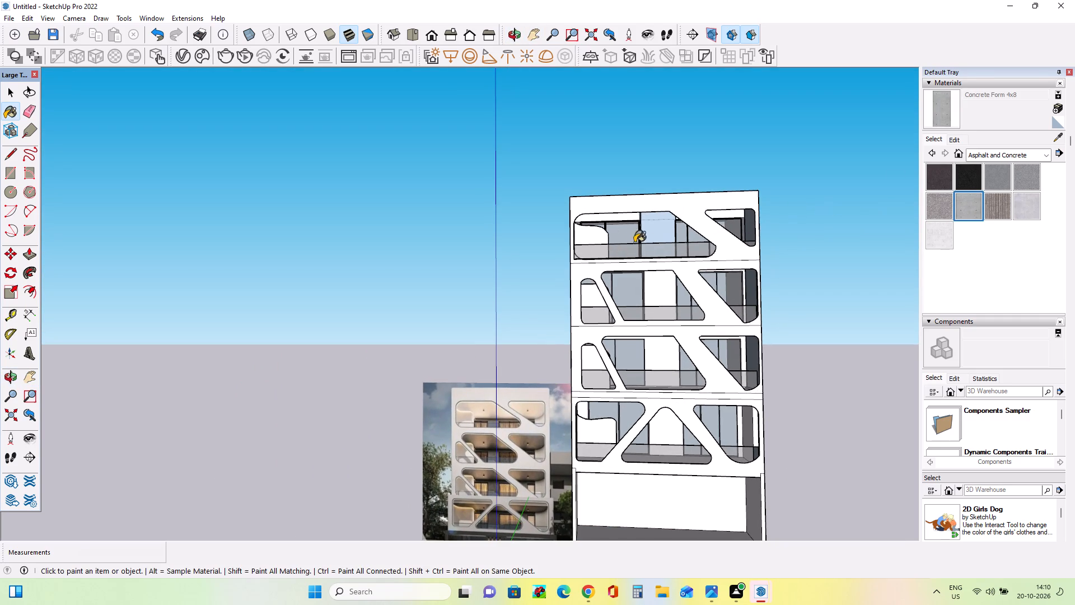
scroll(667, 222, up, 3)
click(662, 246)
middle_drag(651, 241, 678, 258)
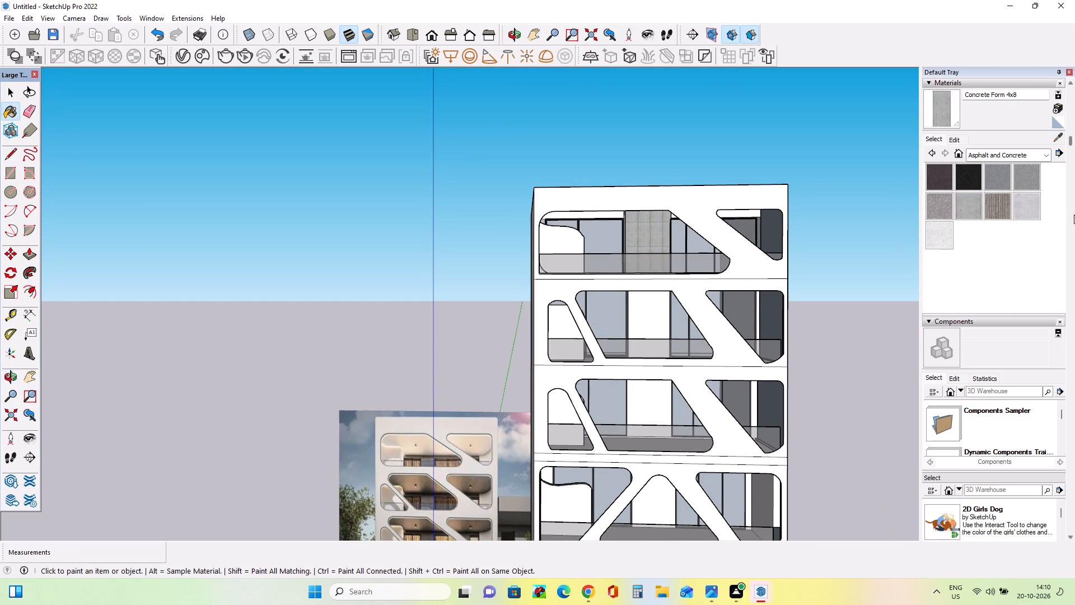
Paint the top storey's balcony back wall between and above the windows with Polished Concrete New.
click(1023, 203)
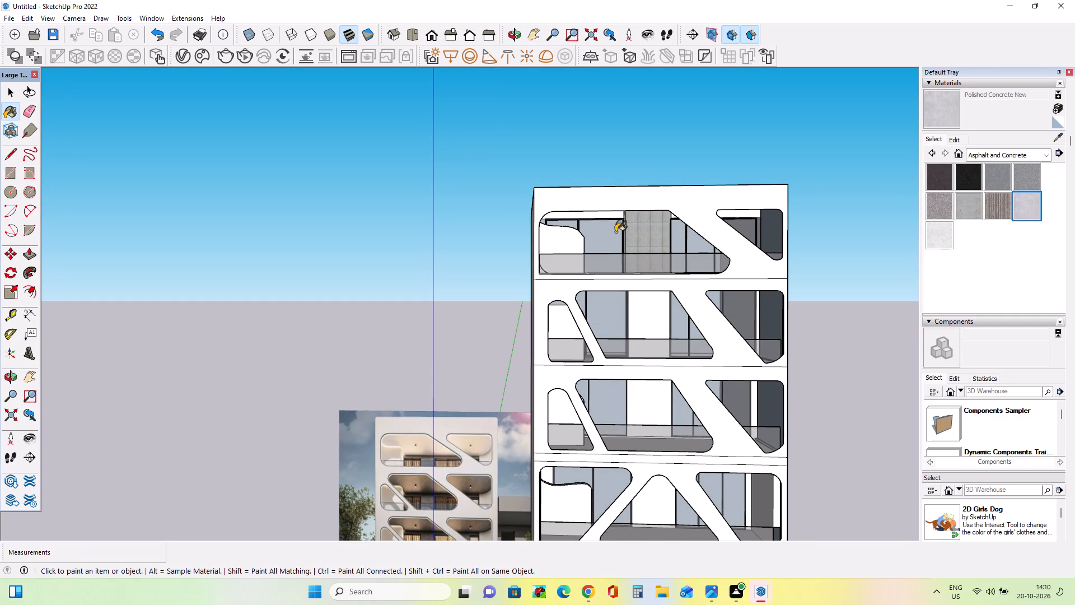
click(647, 235)
scroll(628, 233, up, 7)
click(596, 189)
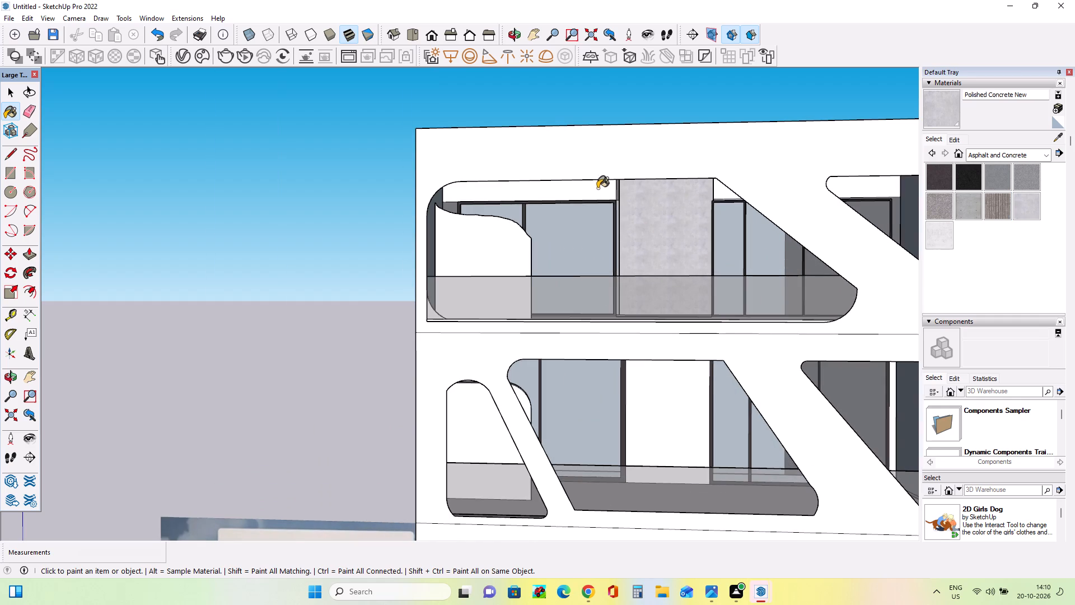
middle_drag(691, 230, 654, 237)
click(865, 181)
Paint the back wall between the windows on the three balcony storeys below the top with Polished Concrete New.
scroll(768, 225, down, 1)
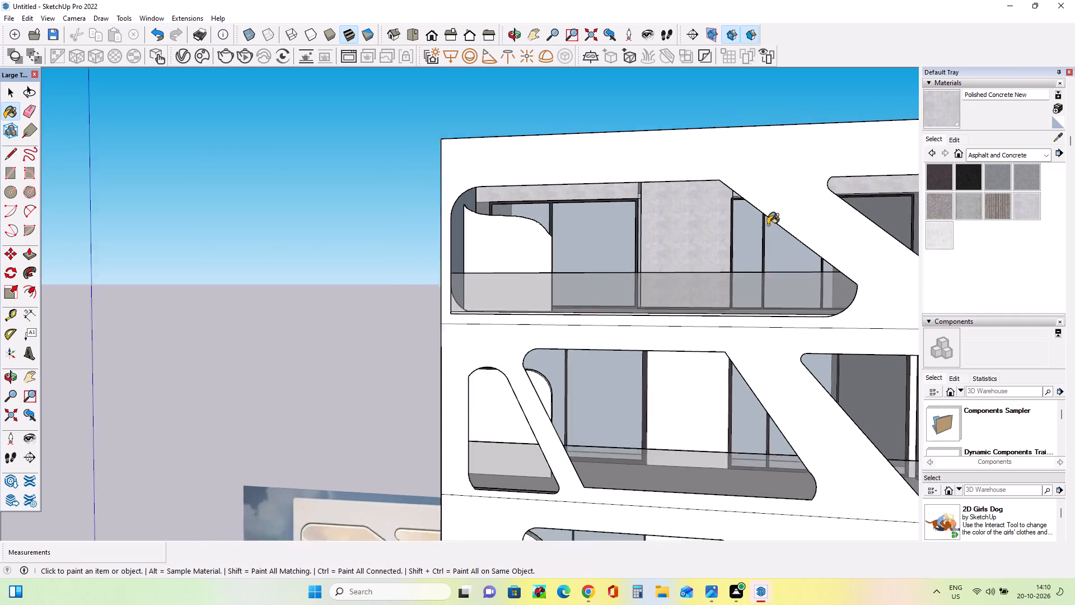
scroll(768, 225, down, 9)
click(712, 316)
scroll(722, 309, up, 5)
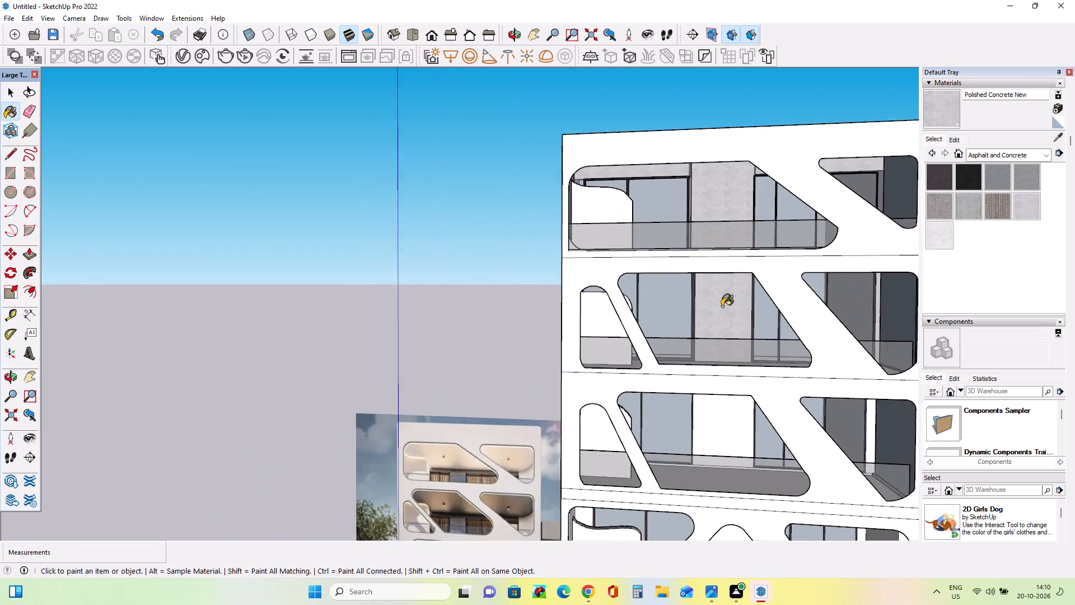
scroll(722, 306, up, 3)
middle_drag(727, 296, 759, 205)
scroll(752, 273, down, 9)
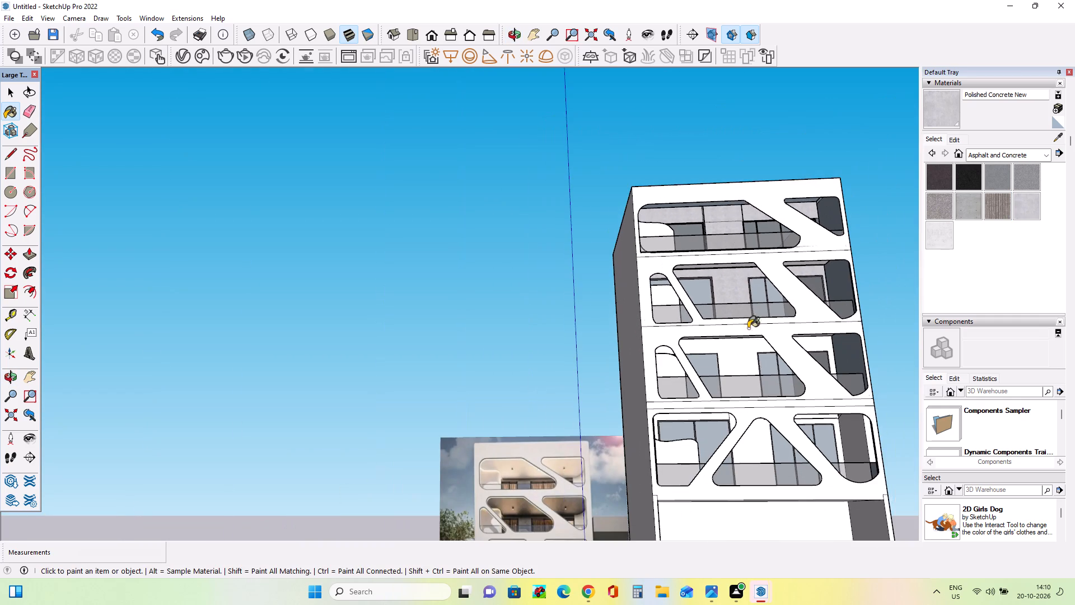
click(737, 356)
scroll(742, 375, down, 3)
click(747, 429)
Examine the whole facade alongside the reference image to compare the wall colours.
scroll(754, 433, down, 3)
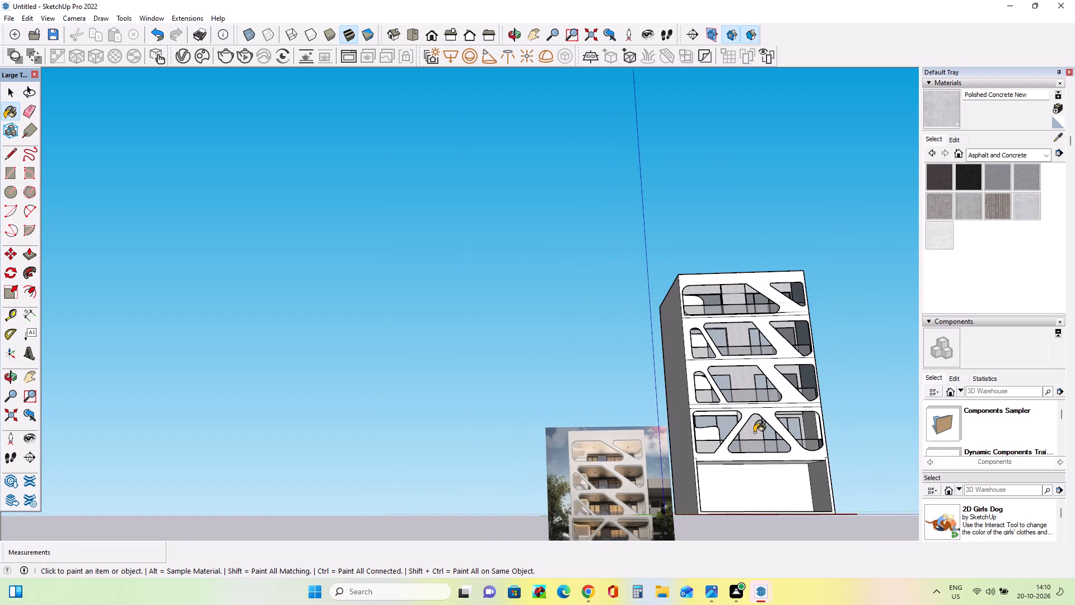
scroll(754, 432, down, 1)
middle_drag(750, 432, 718, 483)
scroll(718, 483, down, 3)
scroll(812, 437, up, 6)
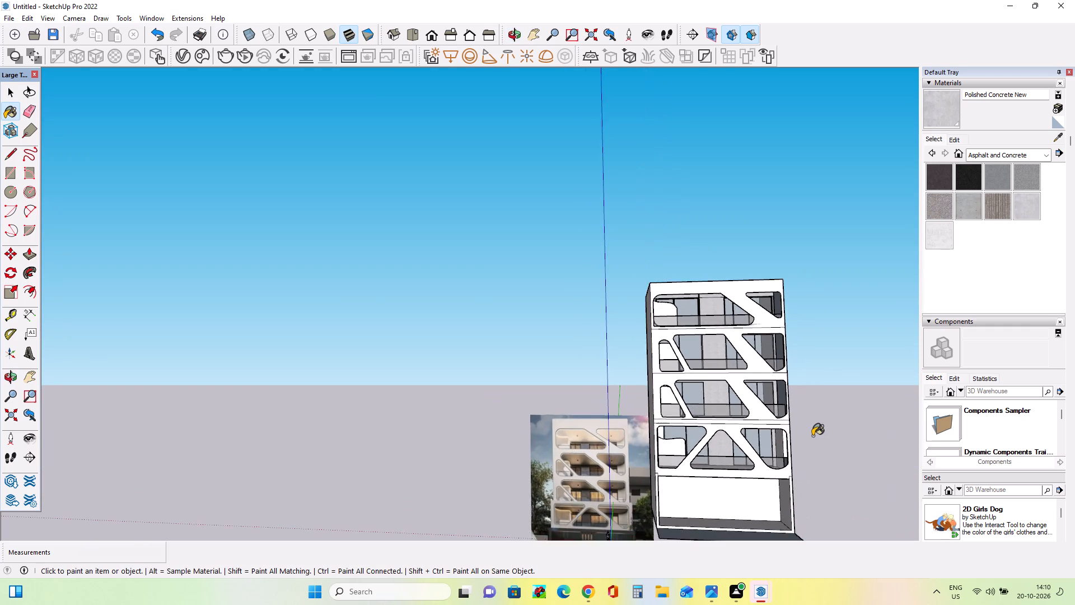
scroll(812, 436, up, 3)
middle_drag(809, 435, 823, 461)
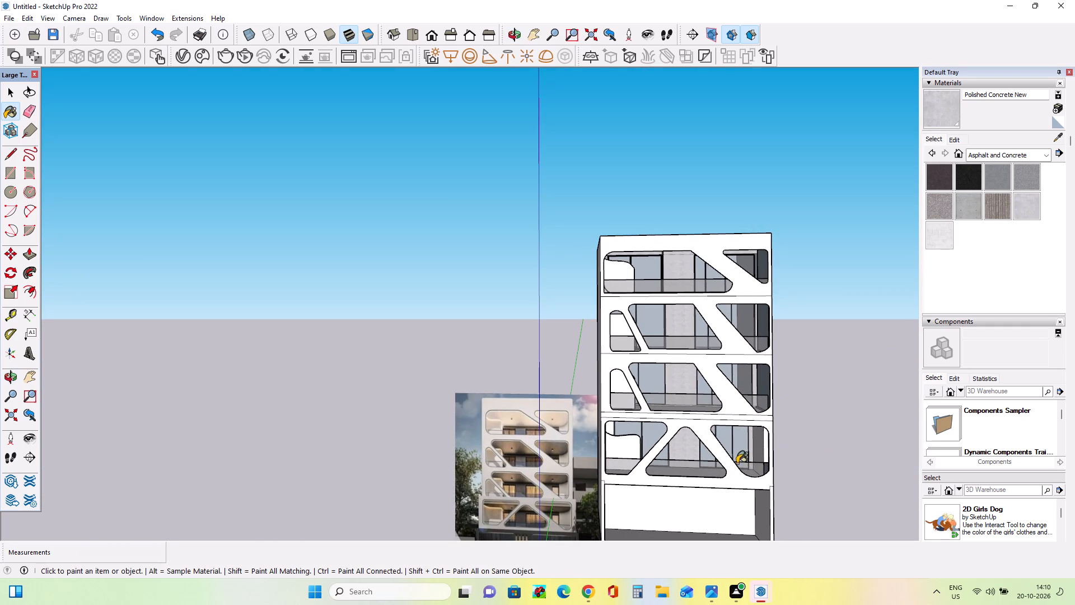
middle_drag(763, 463, 778, 481)
Paint the top storey's front facade panel with 0010_Snow from the Colors-Named collection.
click(1009, 165)
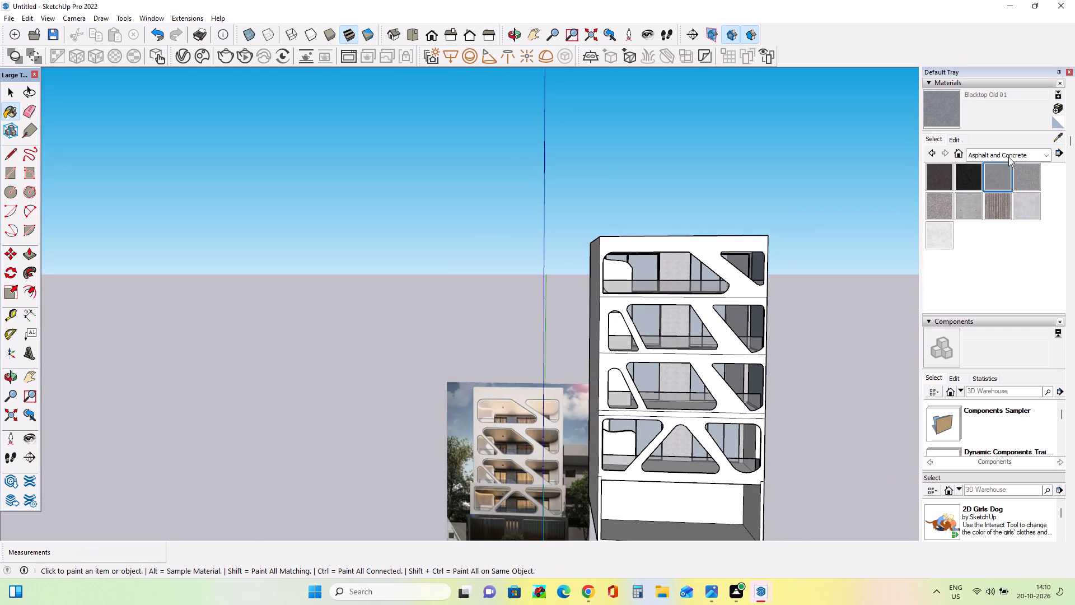
click(1008, 157)
click(1012, 201)
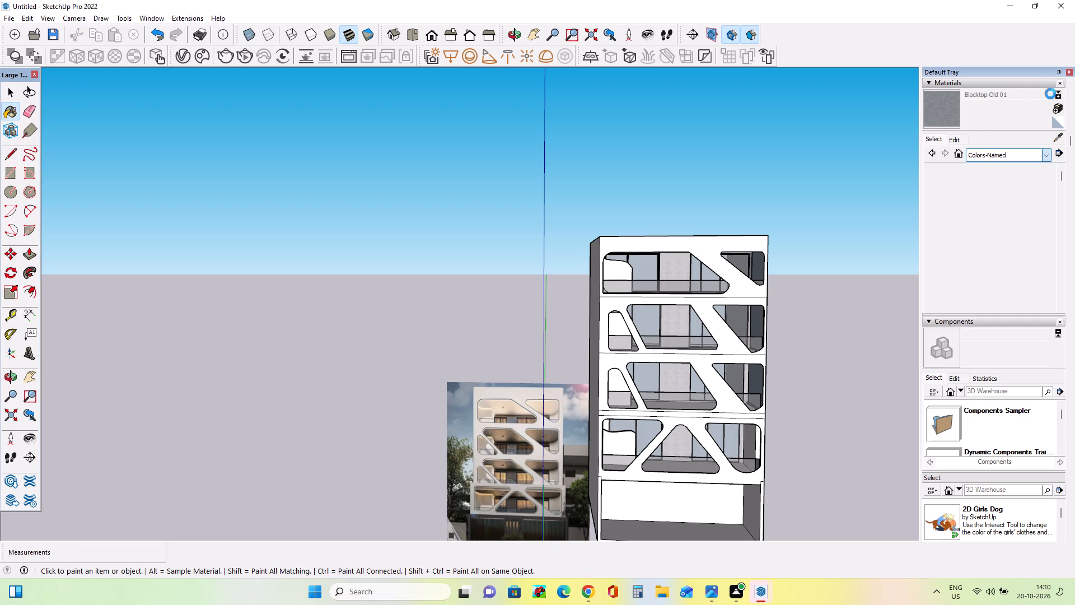
click(964, 235)
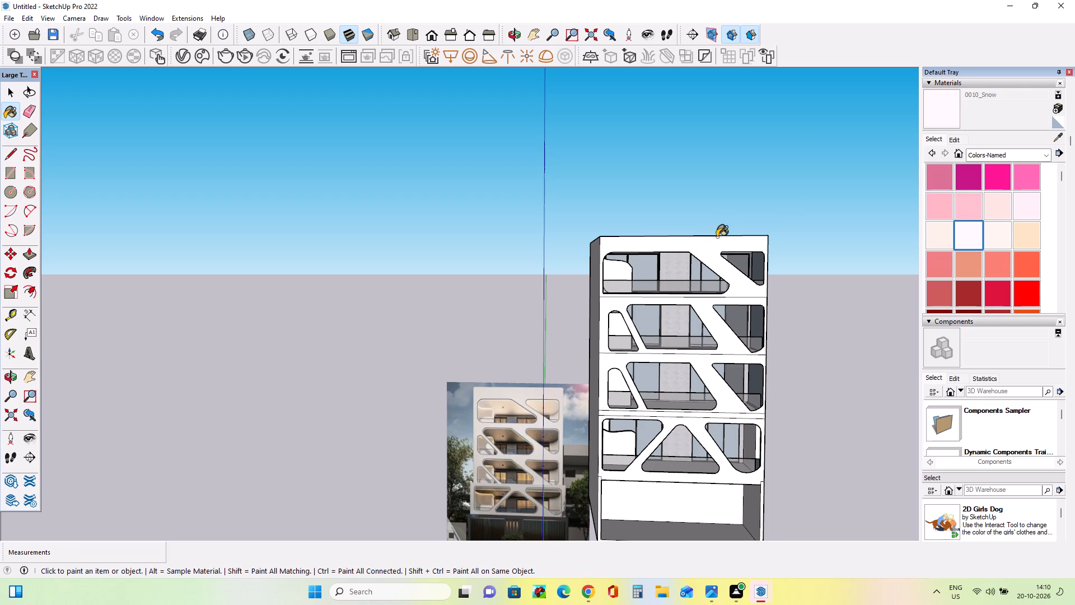
scroll(707, 253, up, 2)
click(707, 253)
click(712, 250)
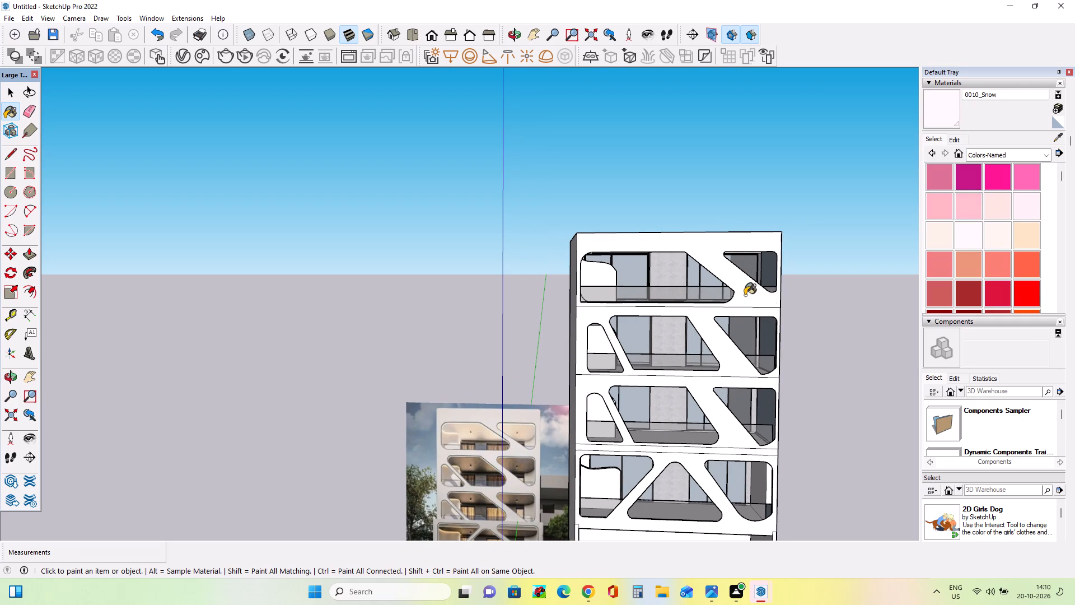
click(745, 295)
Paint the front facade panels of the three balcony storeys below the top with 0010_Snow.
click(704, 330)
click(707, 327)
click(580, 380)
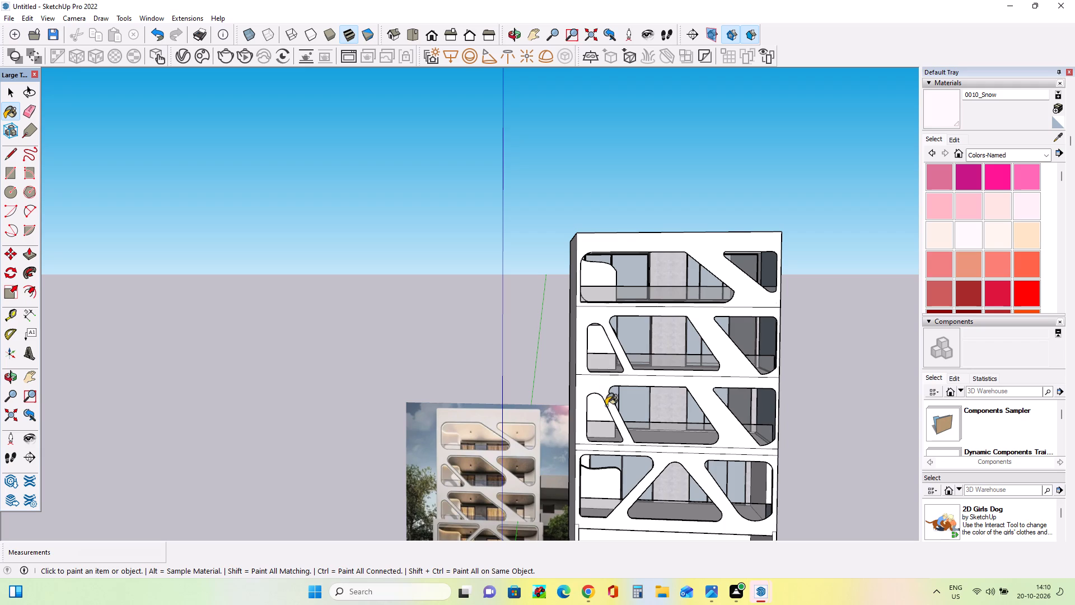
click(610, 404)
click(651, 480)
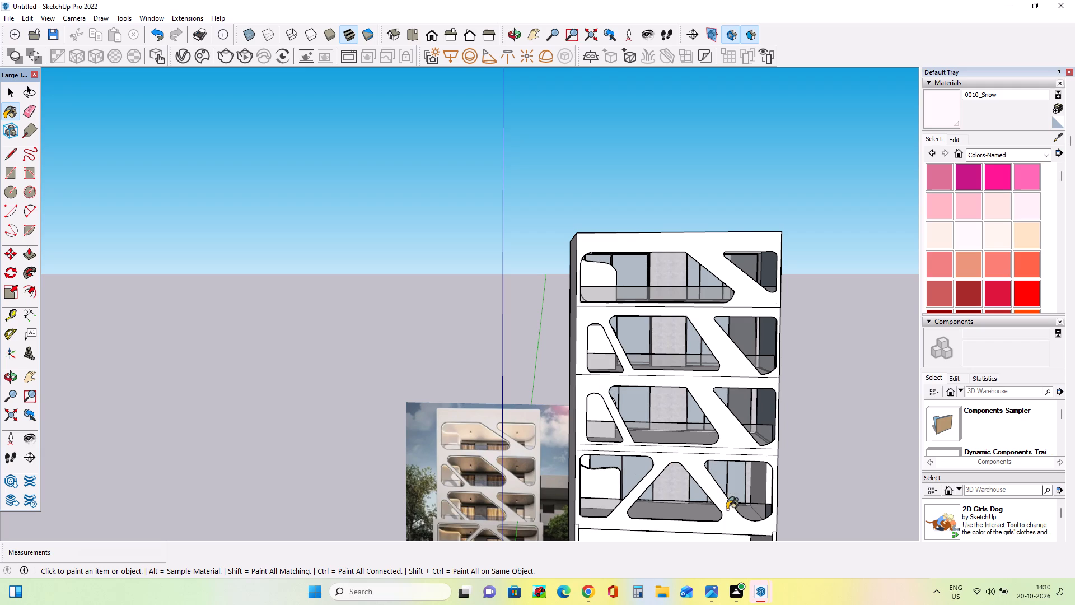
click(729, 523)
scroll(558, 404, up, 1)
scroll(558, 404, down, 9)
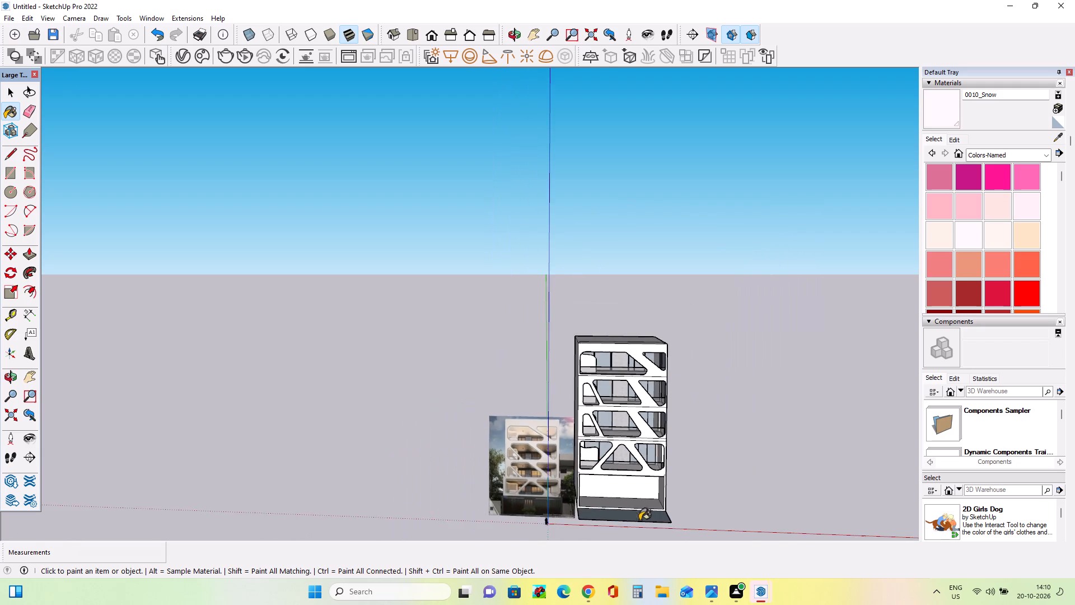
Paint the front frame around the open ground storey with 0010_Snow.
scroll(661, 534, up, 13)
click(668, 482)
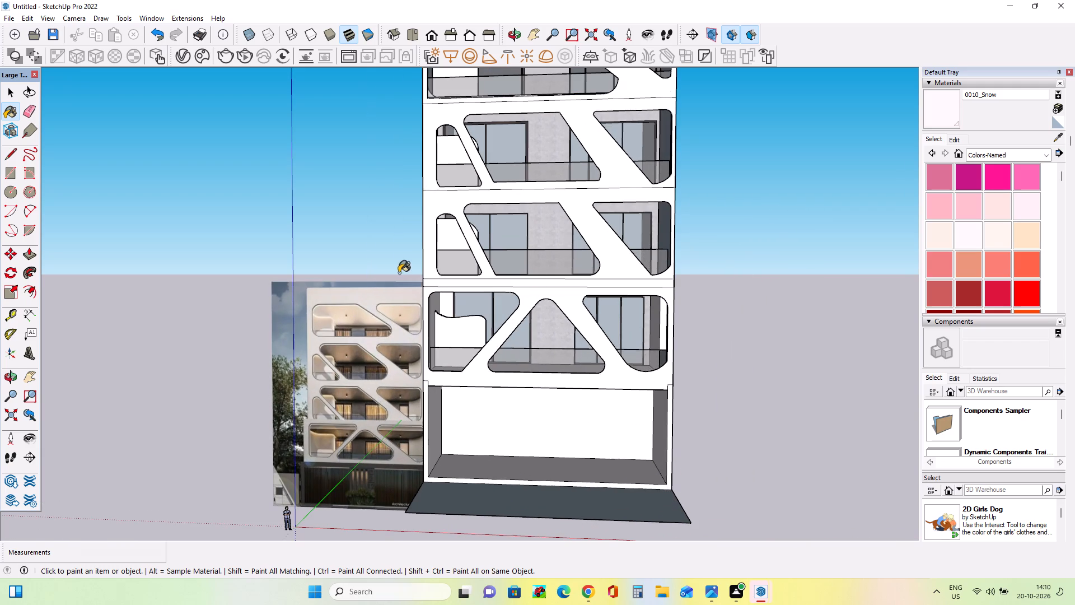
Paint the curved balcony walls behind the facade openings on the four balcony storeys with 0010_Snow.
click(452, 238)
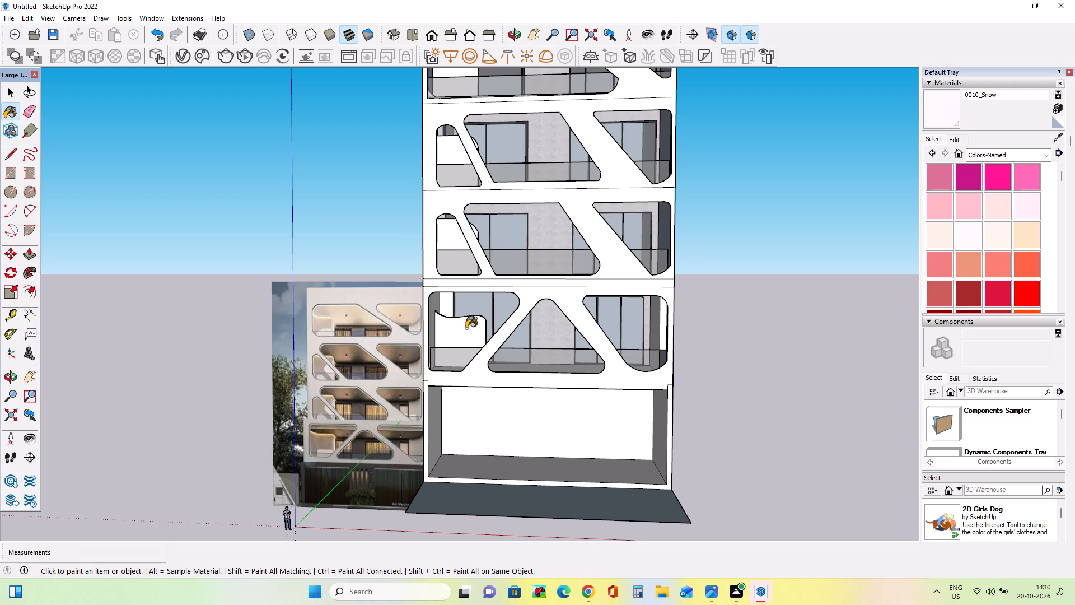
click(466, 328)
scroll(457, 156, up, 1)
click(457, 155)
scroll(482, 198, down, 5)
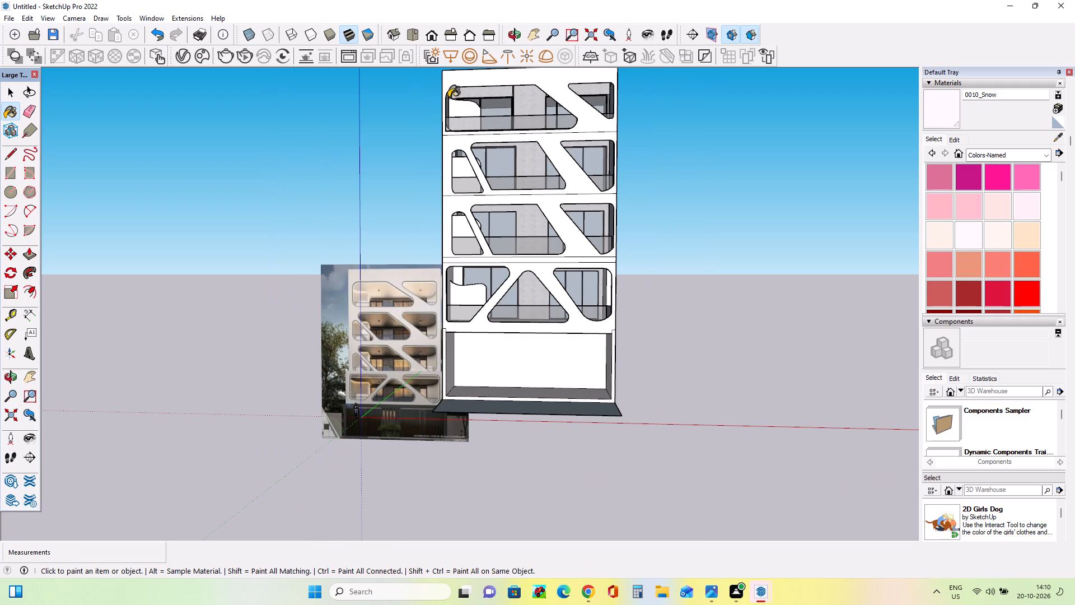
click(466, 106)
Examine the painted front facade from top to ground storey alongside the reference image.
middle_drag(525, 187, 540, 221)
scroll(545, 217, down, 4)
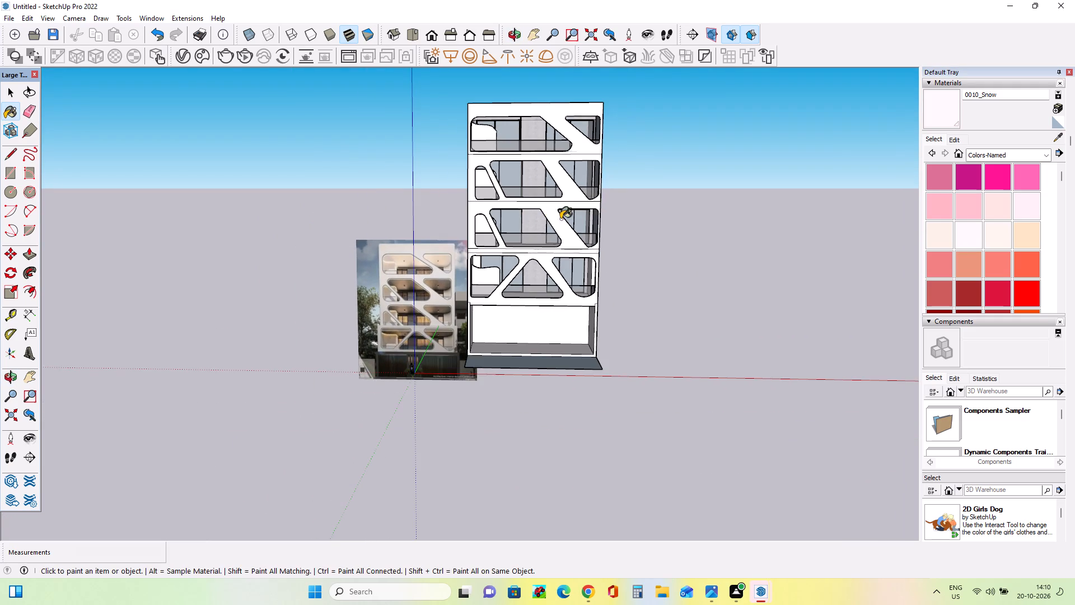
scroll(564, 181, up, 2)
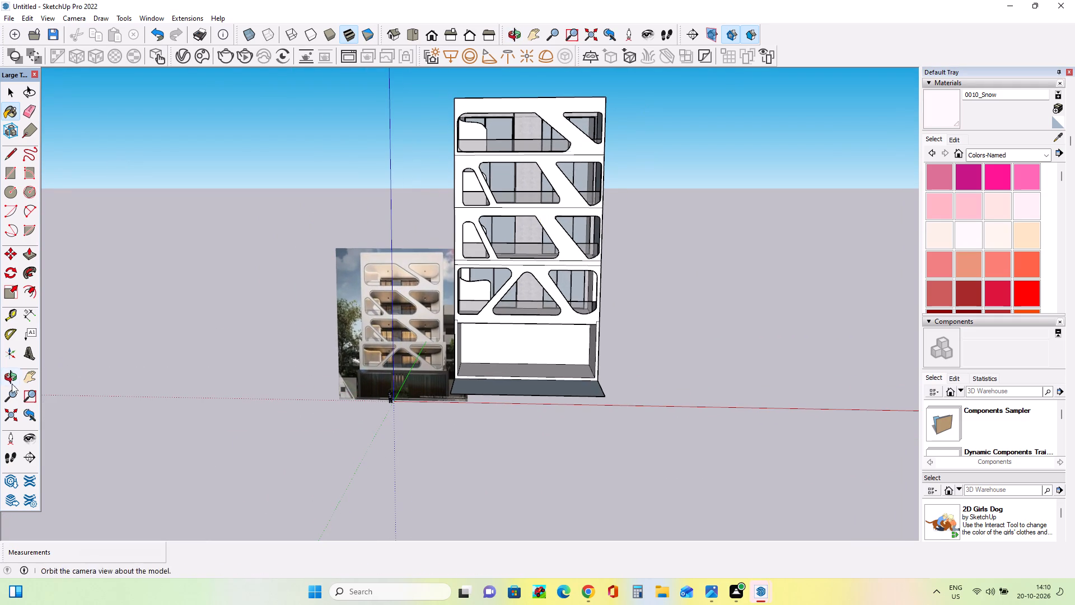
click(31, 376)
drag(468, 275, 454, 393)
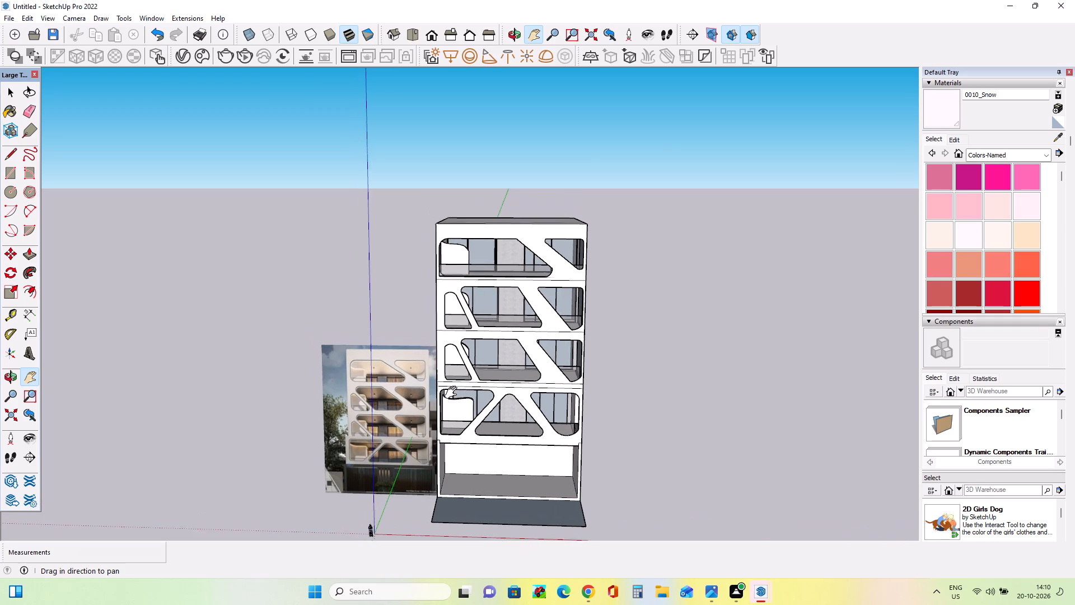
drag(454, 393, 454, 392)
drag(562, 358, 526, 323)
middle_drag(543, 346, 565, 352)
scroll(481, 329, up, 3)
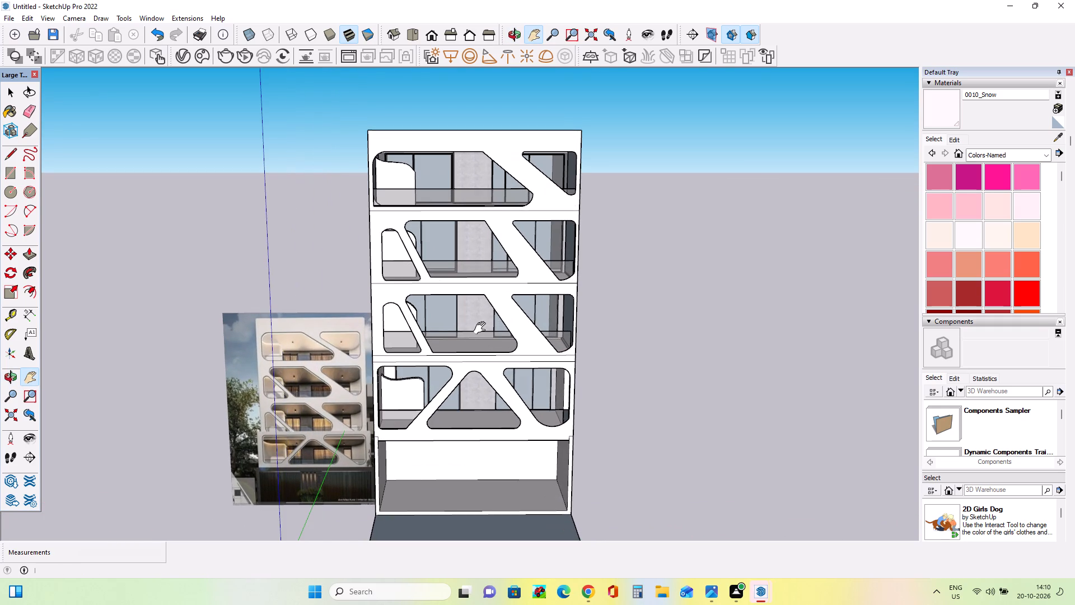
Open the V-Ray Asset Editor.
click(180, 53)
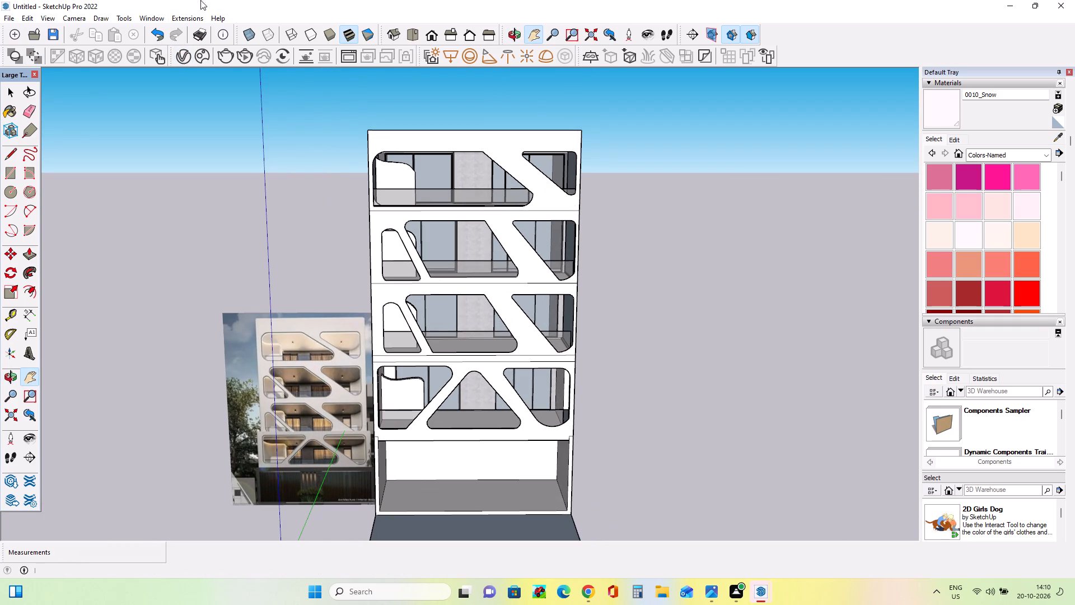
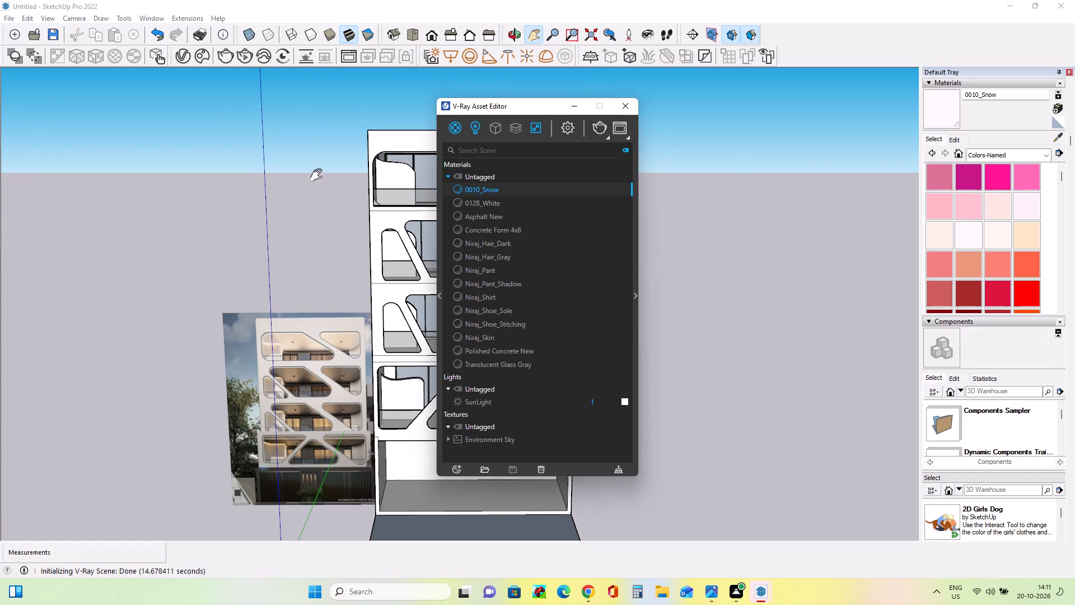
Turn on custom orientation for the V-Ray SunLight and aim it at about 236.2° horizontal and 35.1° vertical.
click(478, 126)
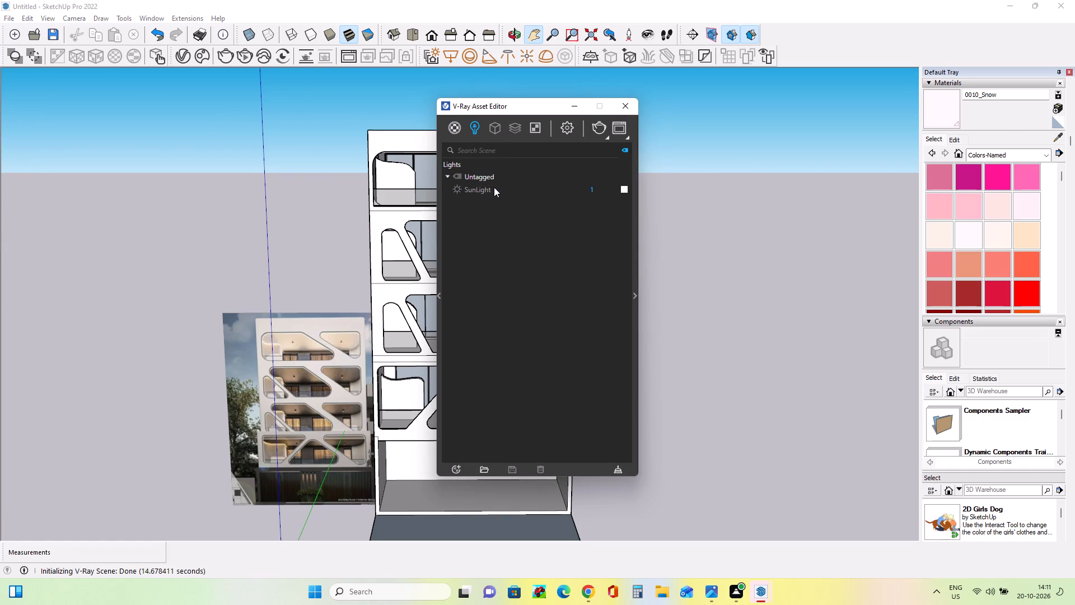
click(494, 187)
click(639, 302)
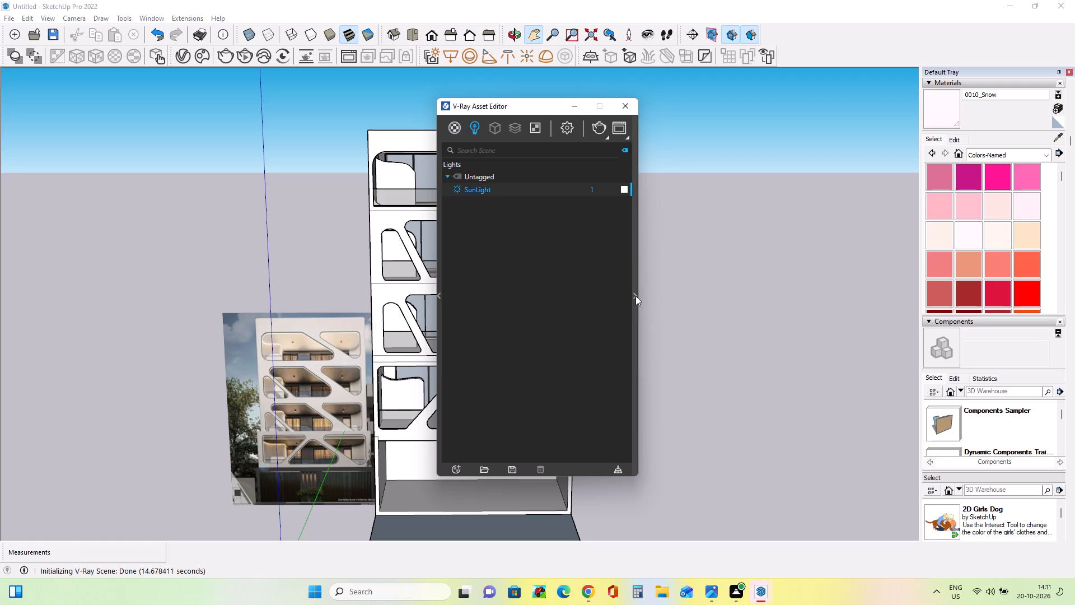
click(635, 296)
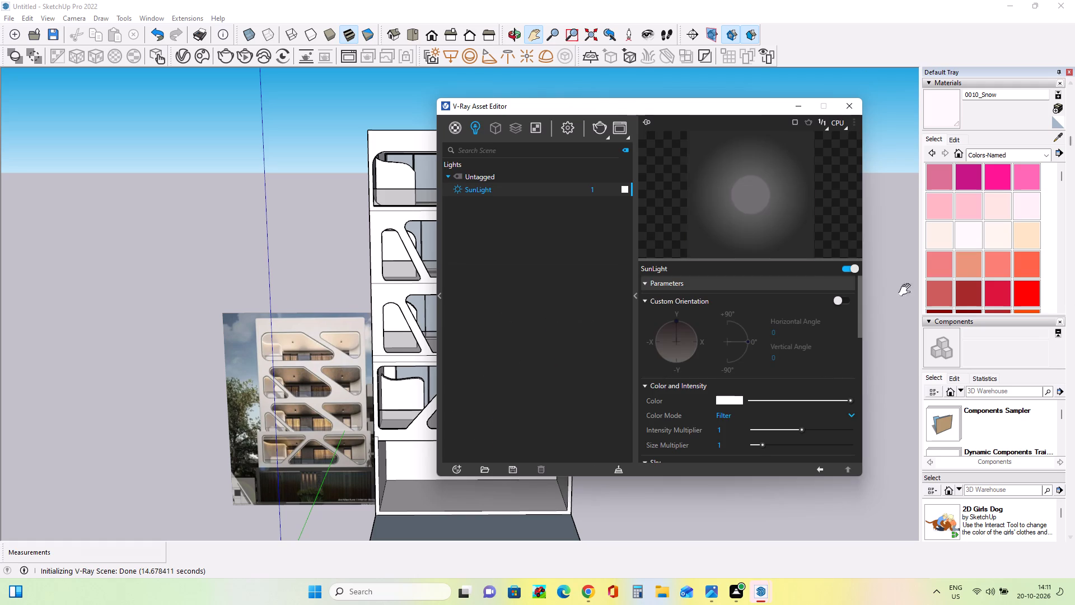
click(851, 301)
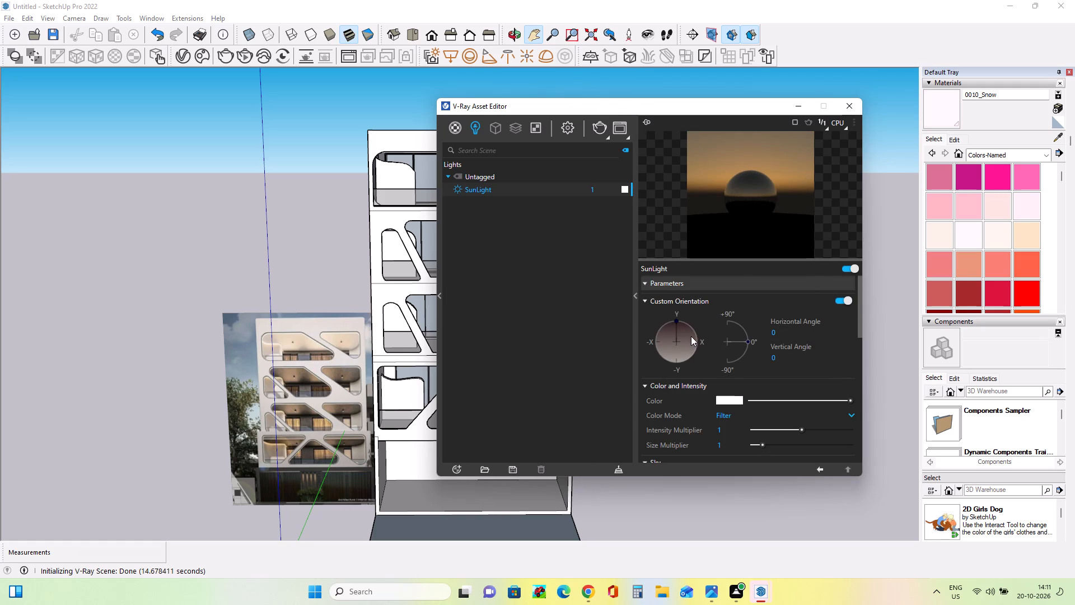
drag(750, 339, 740, 323)
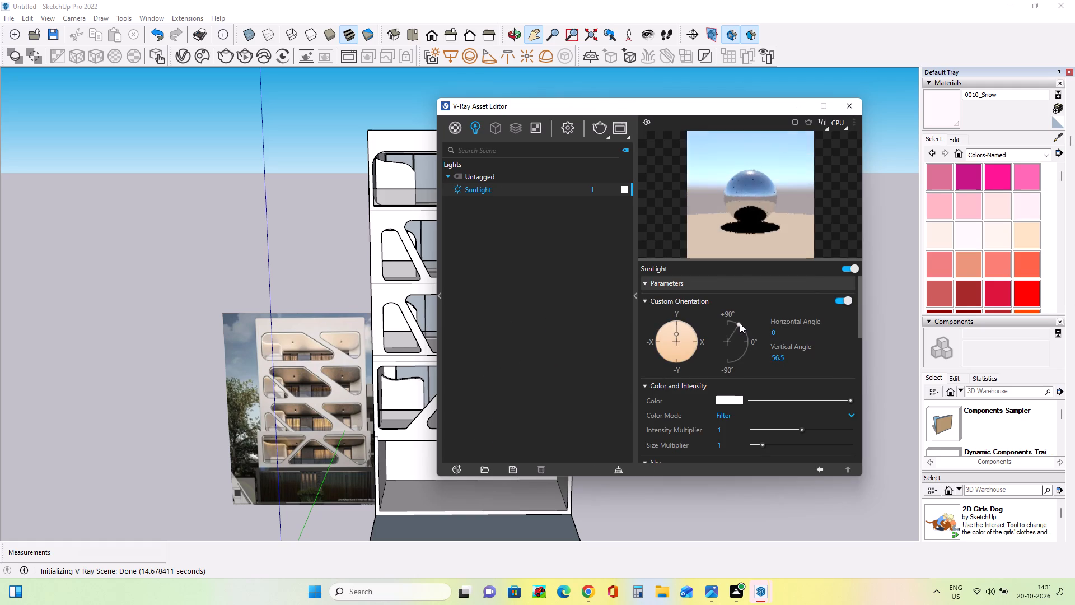
drag(740, 323, 742, 331)
drag(676, 329, 660, 353)
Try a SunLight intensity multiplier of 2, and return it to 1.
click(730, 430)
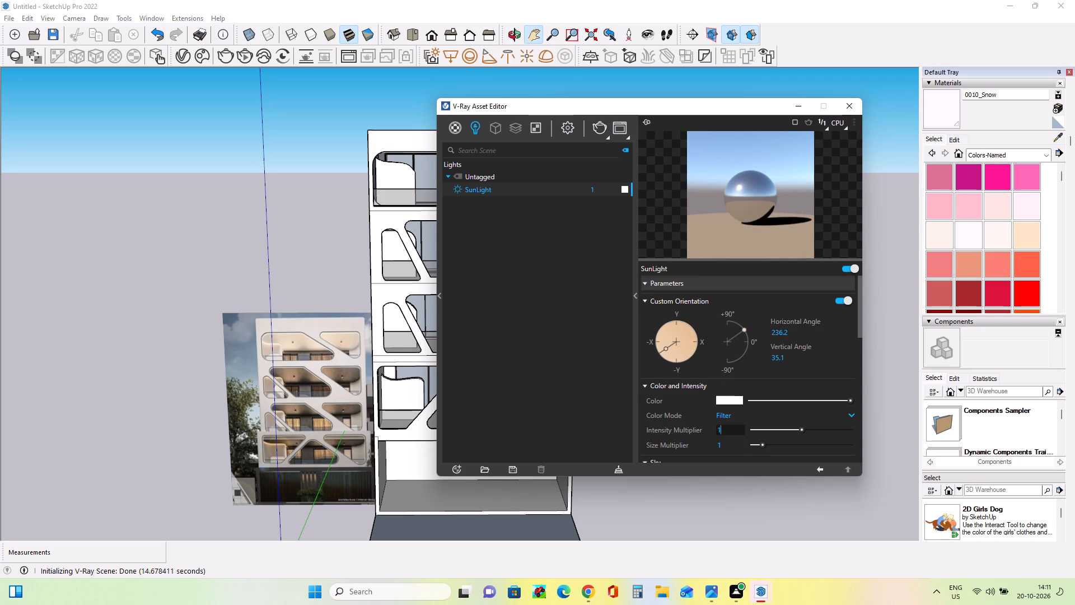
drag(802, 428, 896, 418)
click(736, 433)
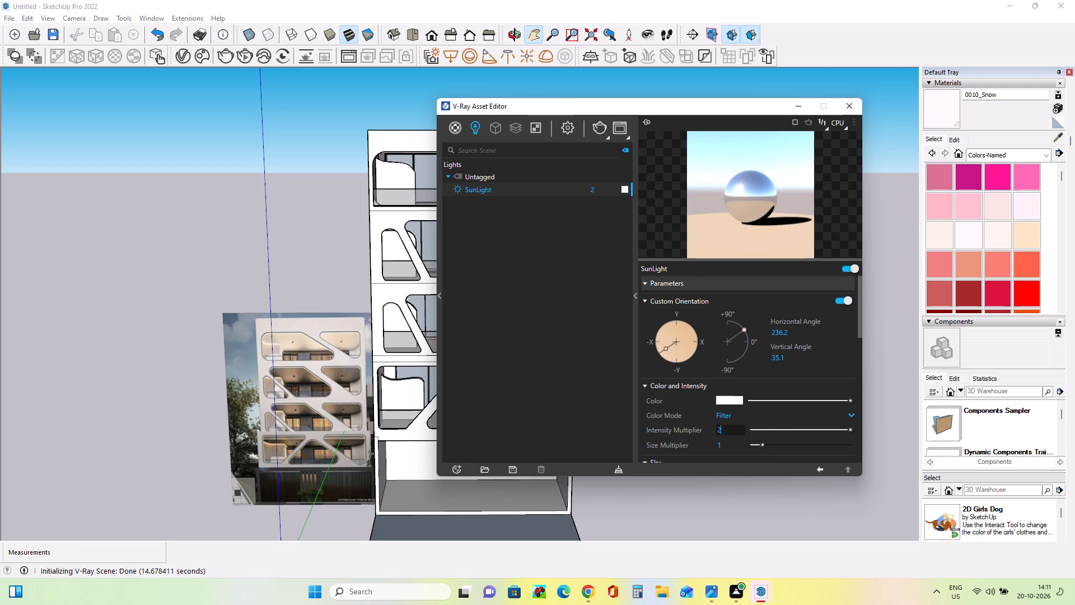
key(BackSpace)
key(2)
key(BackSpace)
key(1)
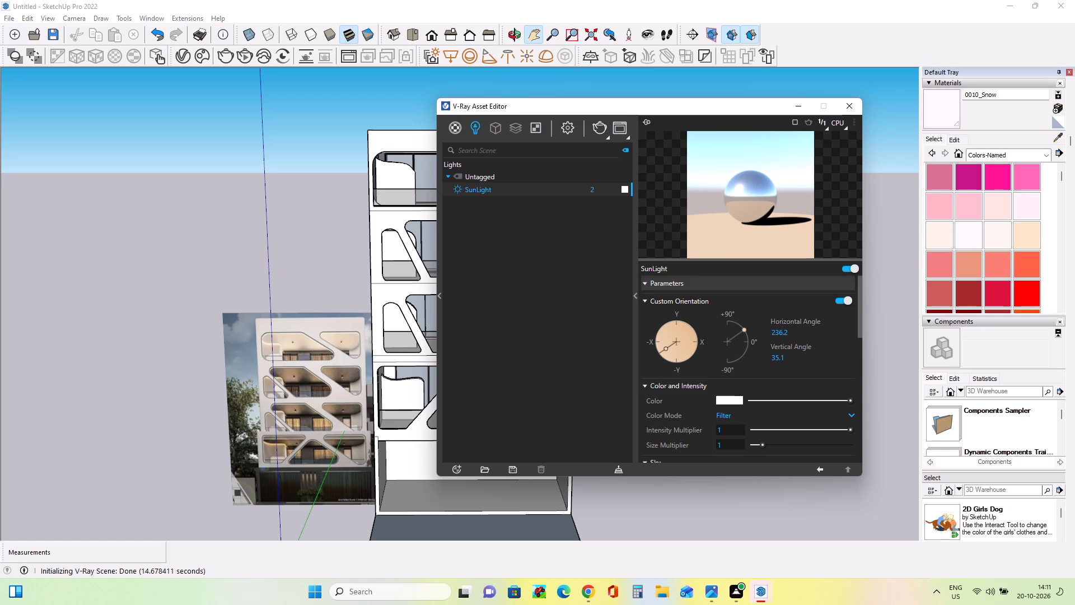
Set the SunLight's size multiplier to 5.
click(736, 444)
key(BackSpace)
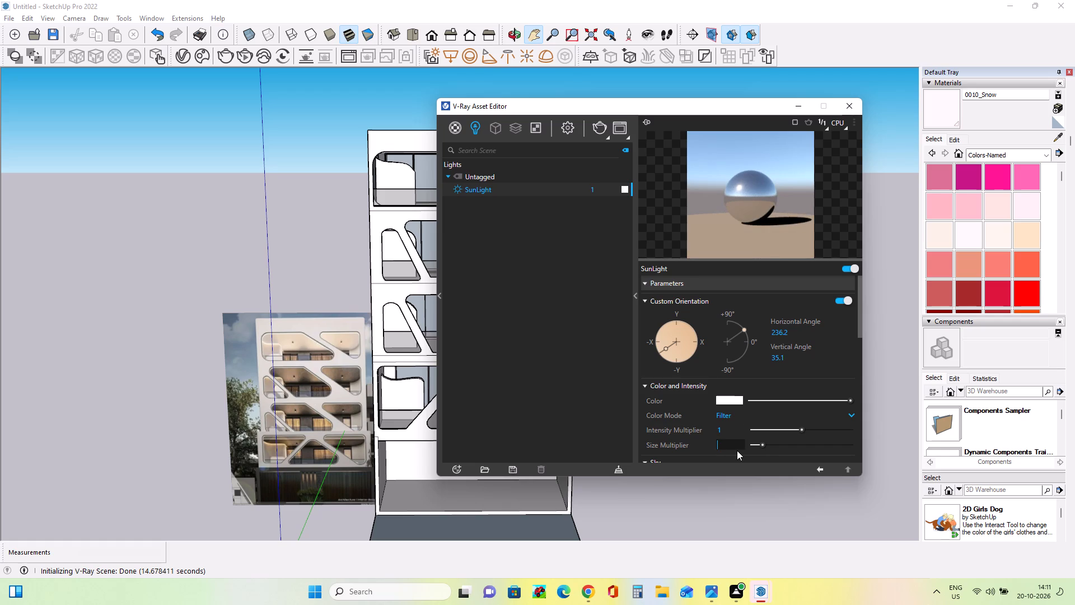
key(5)
click(564, 381)
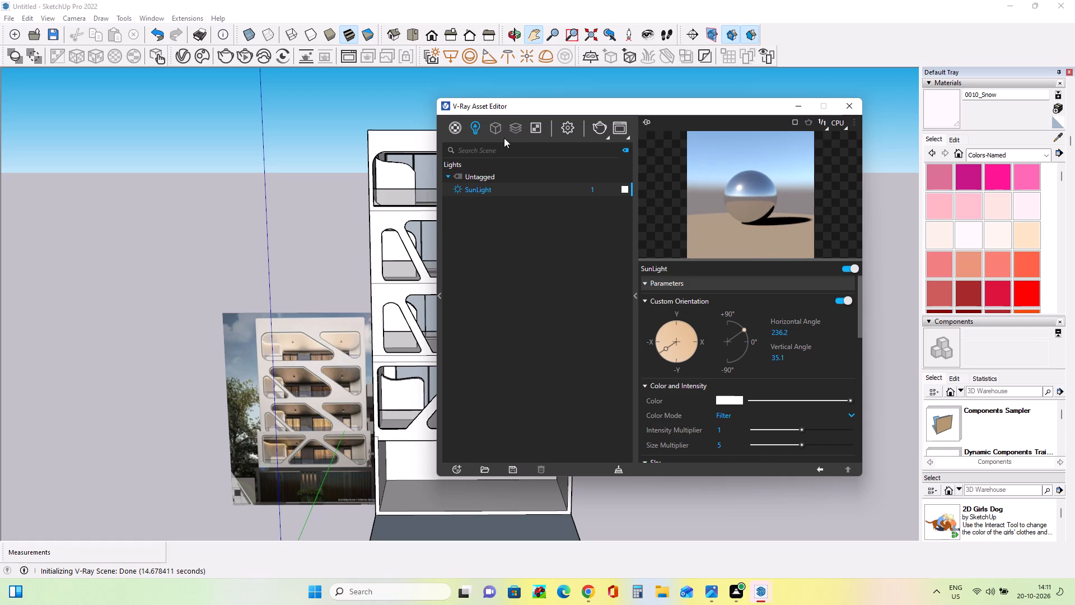
Add a Light Mix render element to the scene.
click(510, 133)
click(565, 310)
click(777, 301)
click(772, 327)
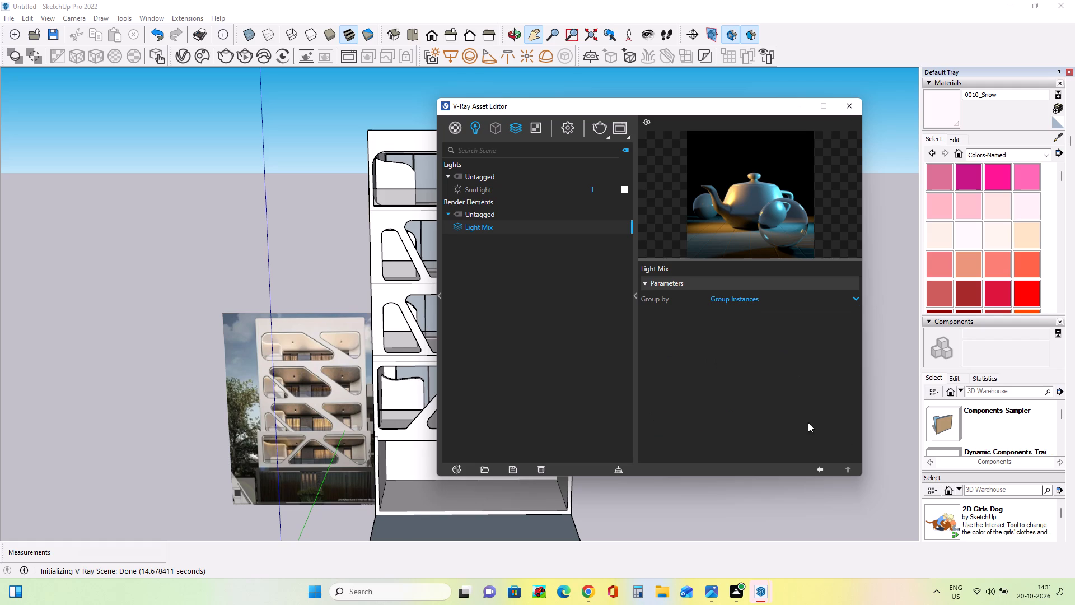
click(887, 451)
Render the building's front view with V-Ray, inspect the facade in the result, and close the render and asset editor windows.
click(597, 129)
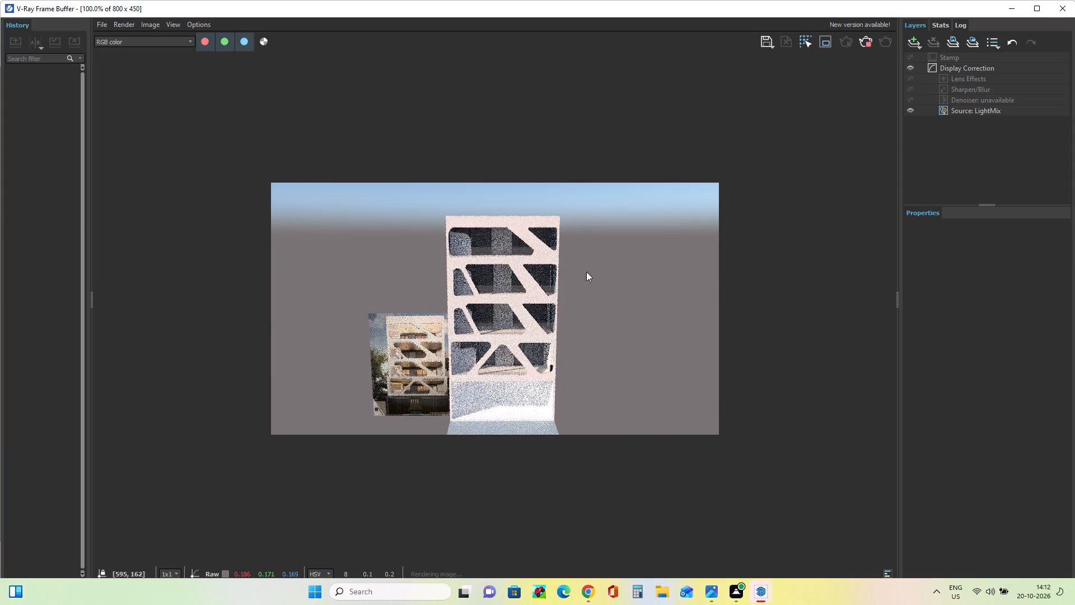
scroll(536, 263, up, 2)
scroll(541, 272, down, 1)
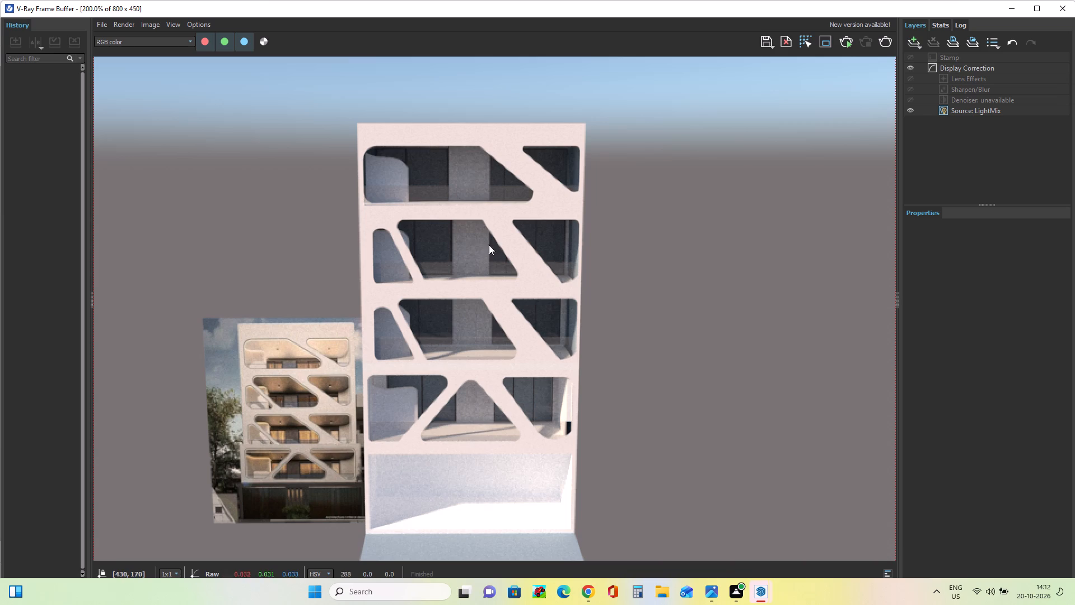
middle_drag(488, 280, 489, 271)
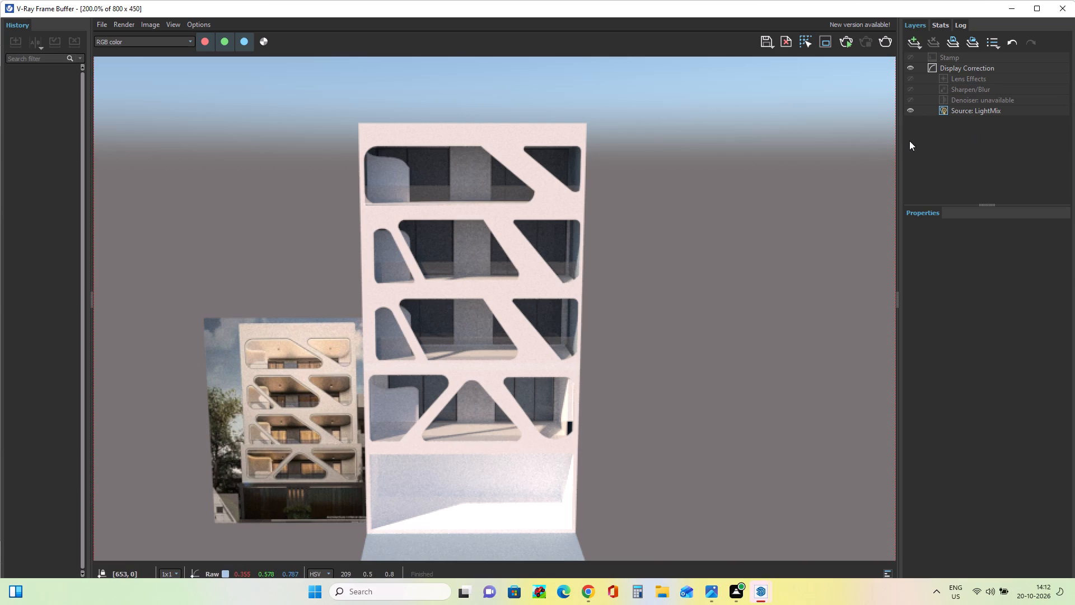
click(1067, 10)
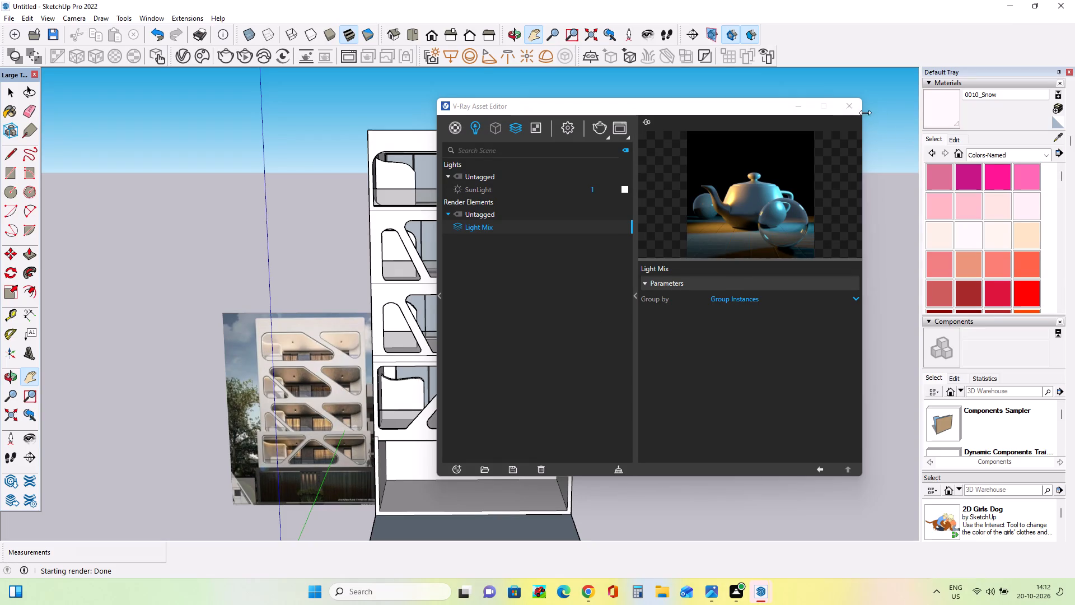
click(857, 108)
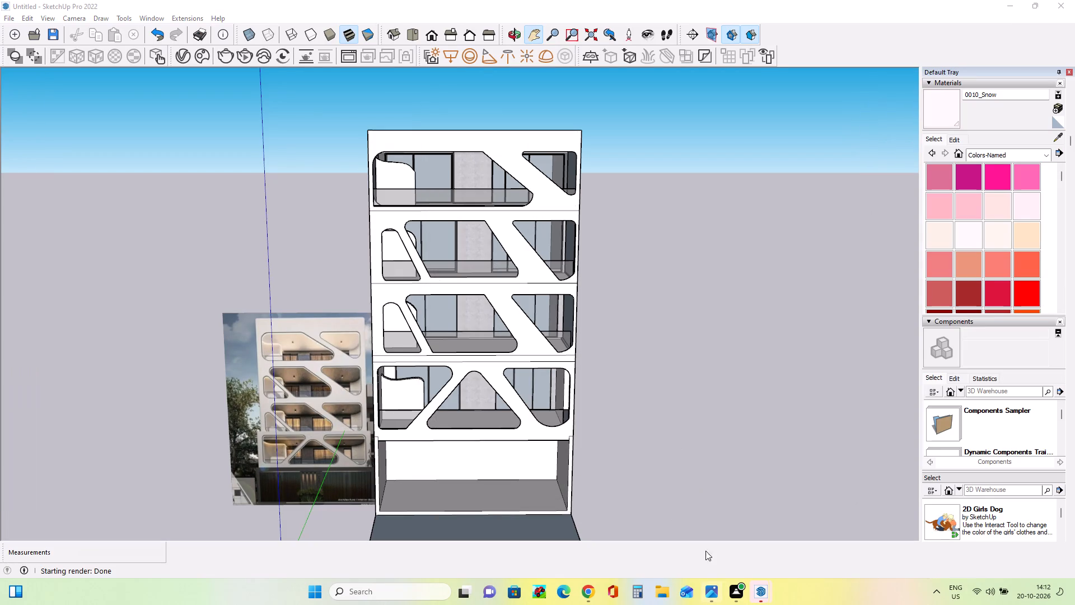
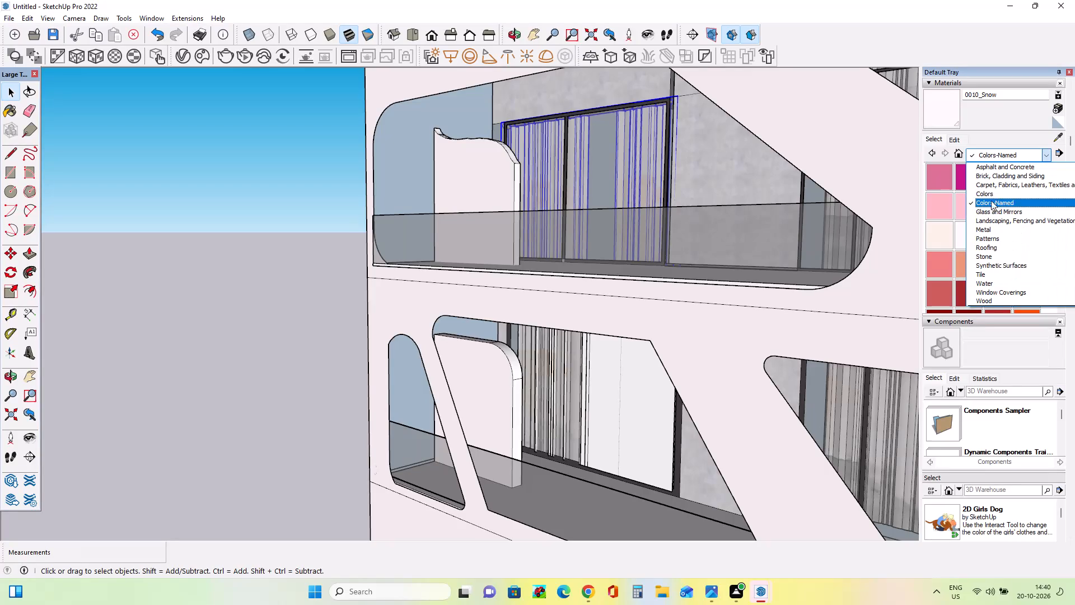
Paint the blank white window pane on the floor below the top balcony with the in-model Translucent Glass Gray material, and clear the selection.
scroll(994, 193, up, 16)
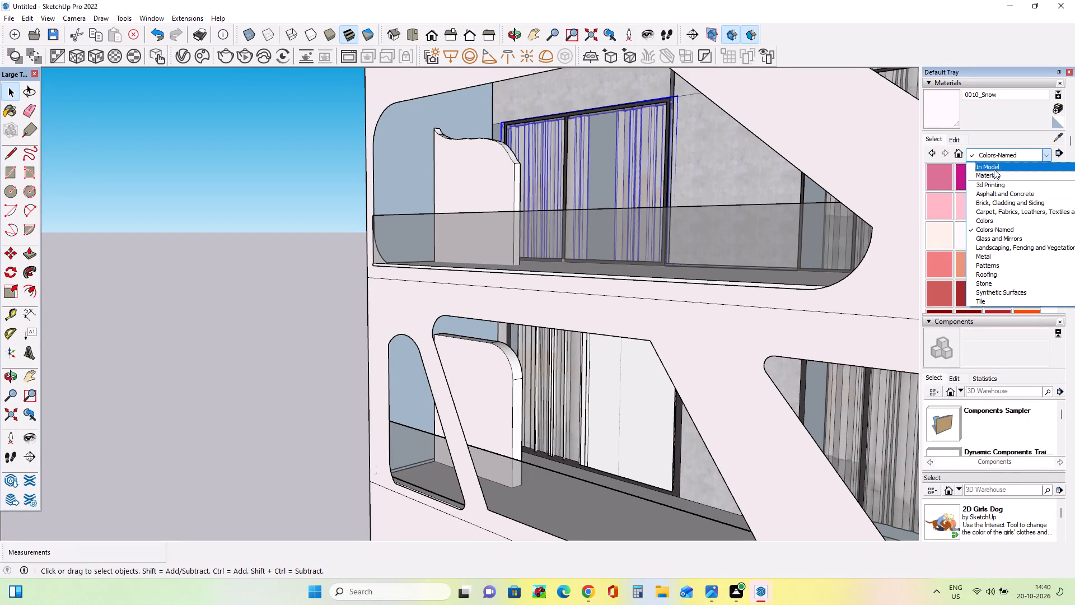
click(995, 164)
click(1030, 267)
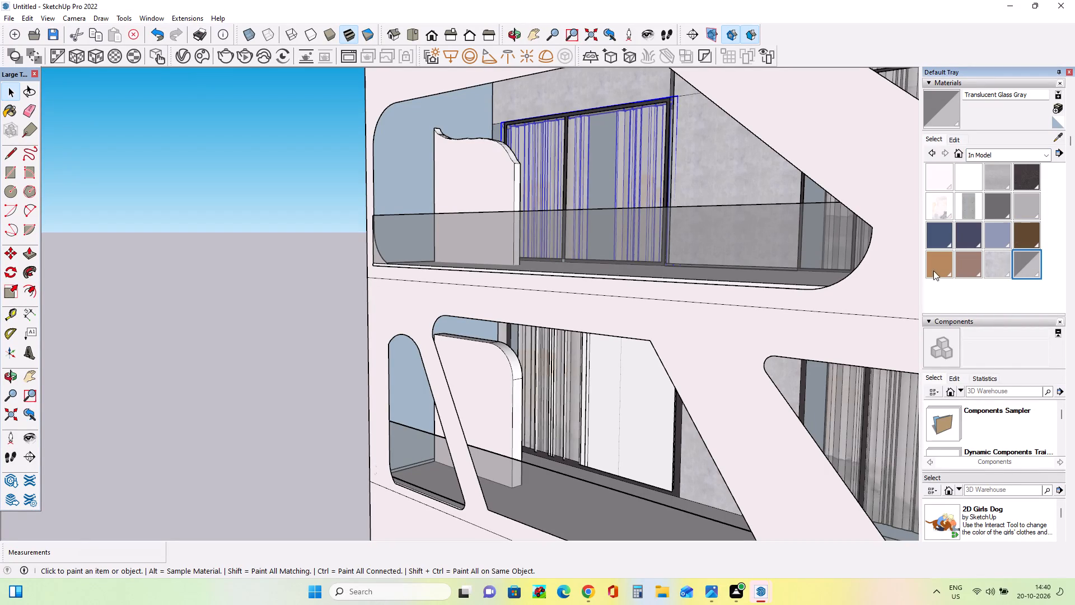
click(624, 397)
middle_drag(540, 429, 674, 433)
scroll(674, 433, down, 7)
scroll(614, 385, up, 1)
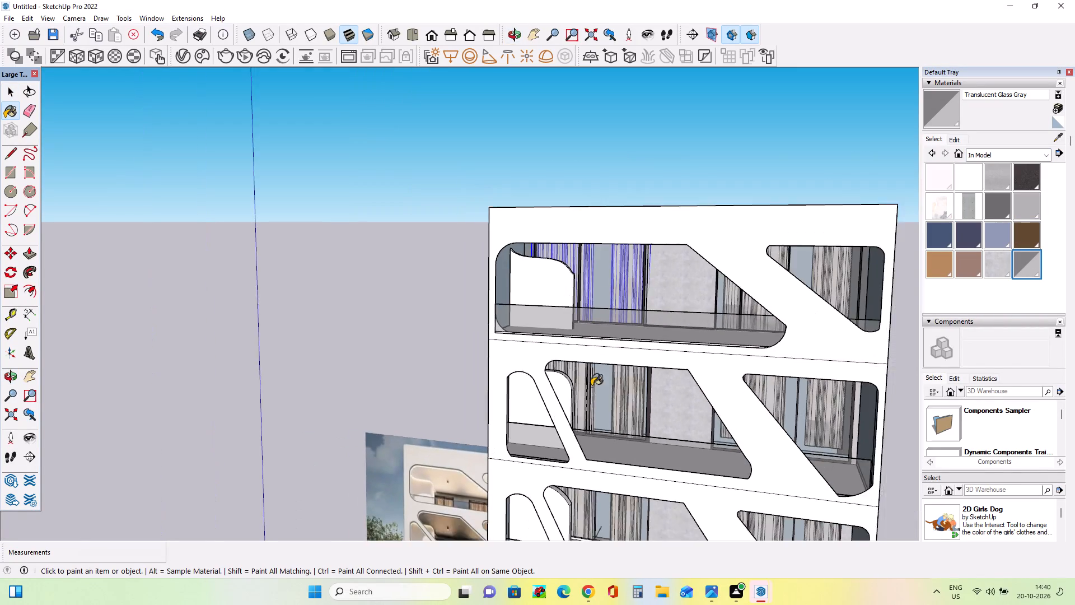
scroll(581, 385, down, 15)
scroll(623, 417, down, 5)
scroll(612, 536, up, 6)
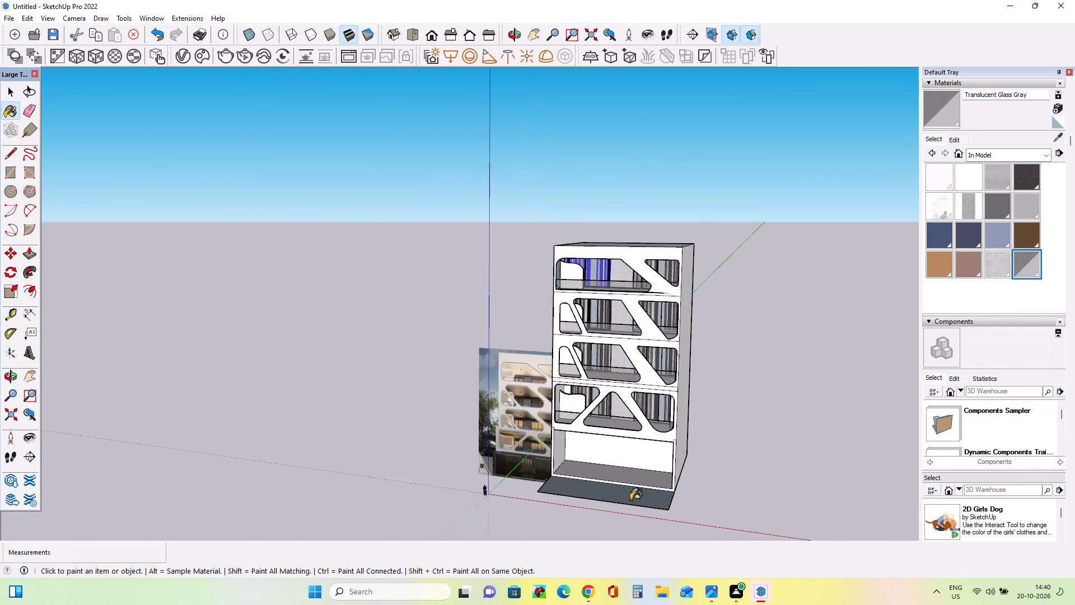
scroll(630, 500, up, 5)
middle_drag(644, 502, 670, 502)
click(8, 90)
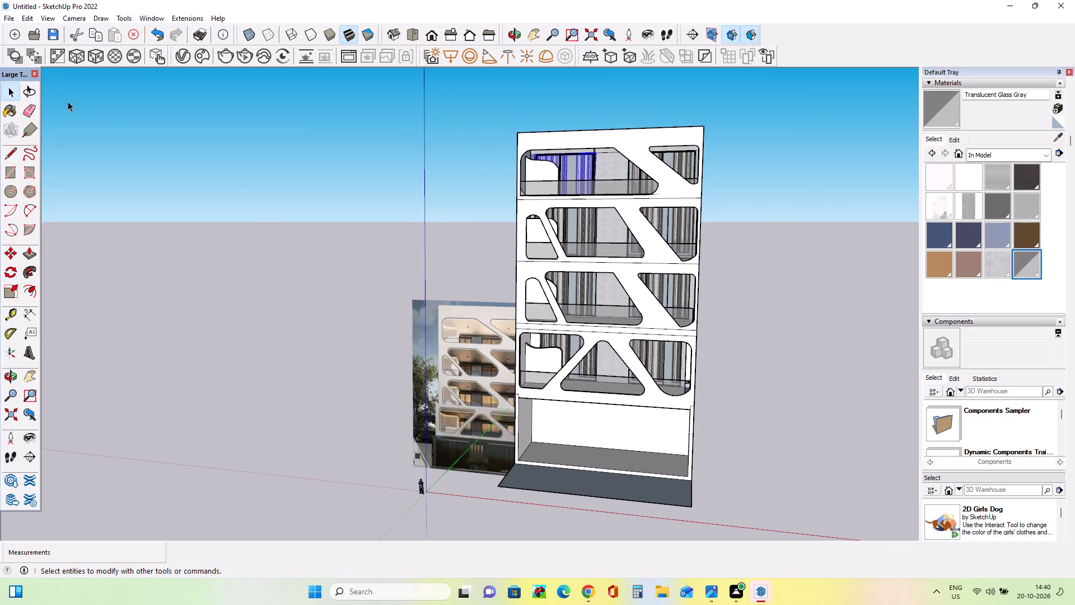
click(237, 179)
Run a V-Ray test render of the building from a slightly angled front view, stop it, and close the frame buffer.
middle_drag(361, 321, 422, 333)
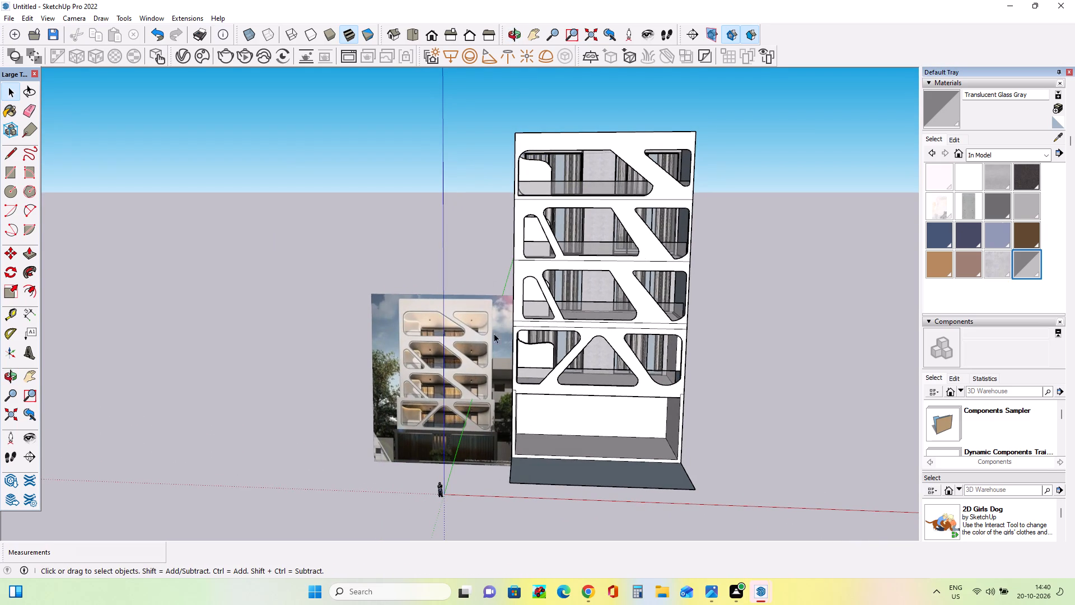
middle_drag(619, 393, 574, 364)
scroll(574, 363, down, 2)
middle_drag(637, 421, 652, 407)
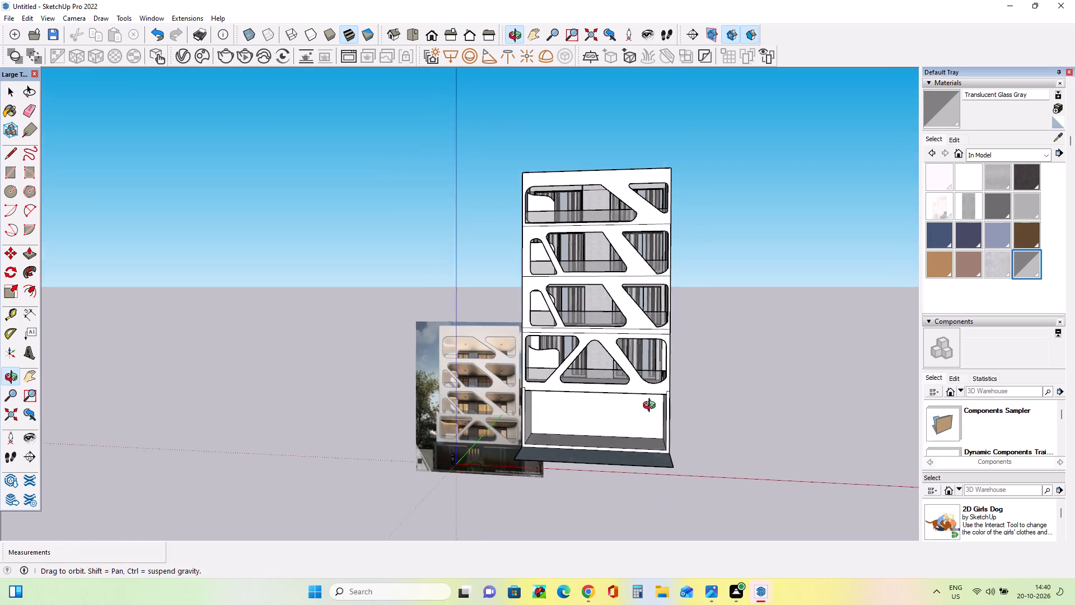
middle_drag(652, 407, 661, 394)
scroll(591, 380, up, 3)
middle_drag(595, 384, 670, 398)
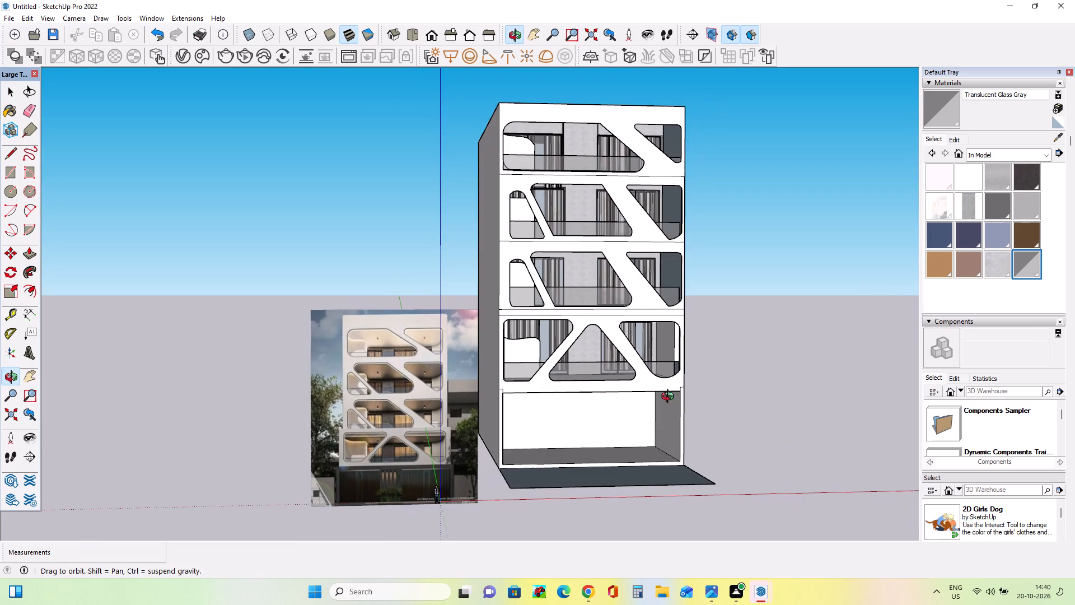
middle_drag(670, 398, 673, 400)
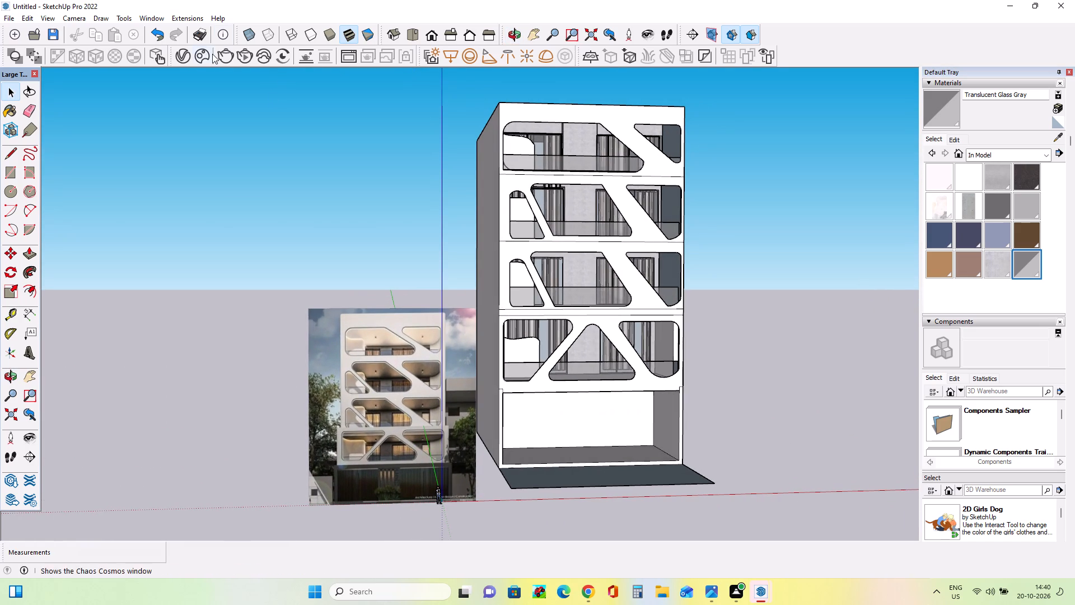
click(219, 54)
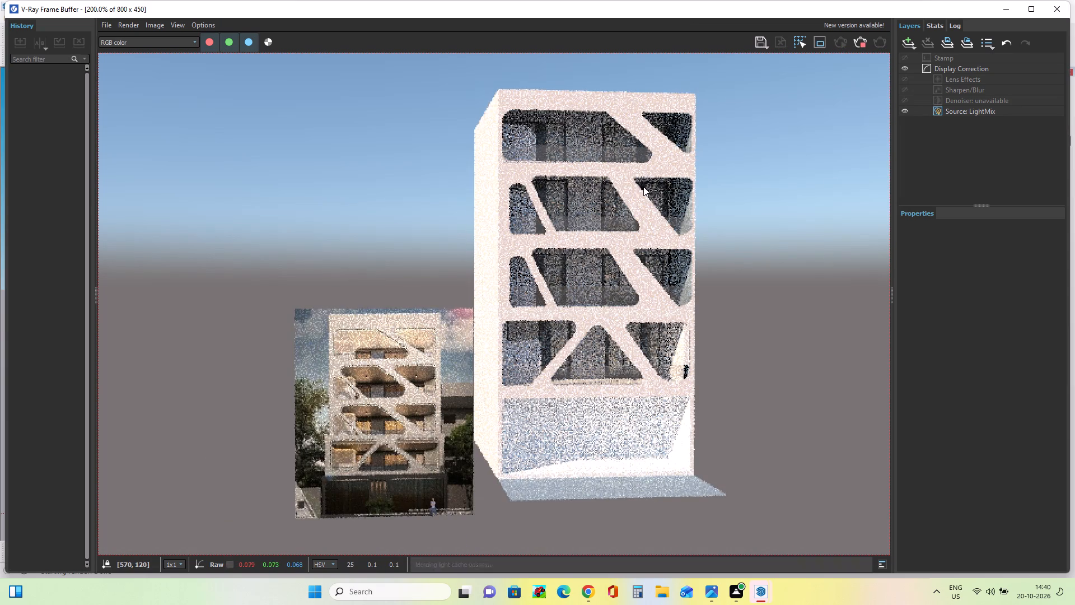
middle_drag(726, 255, 644, 285)
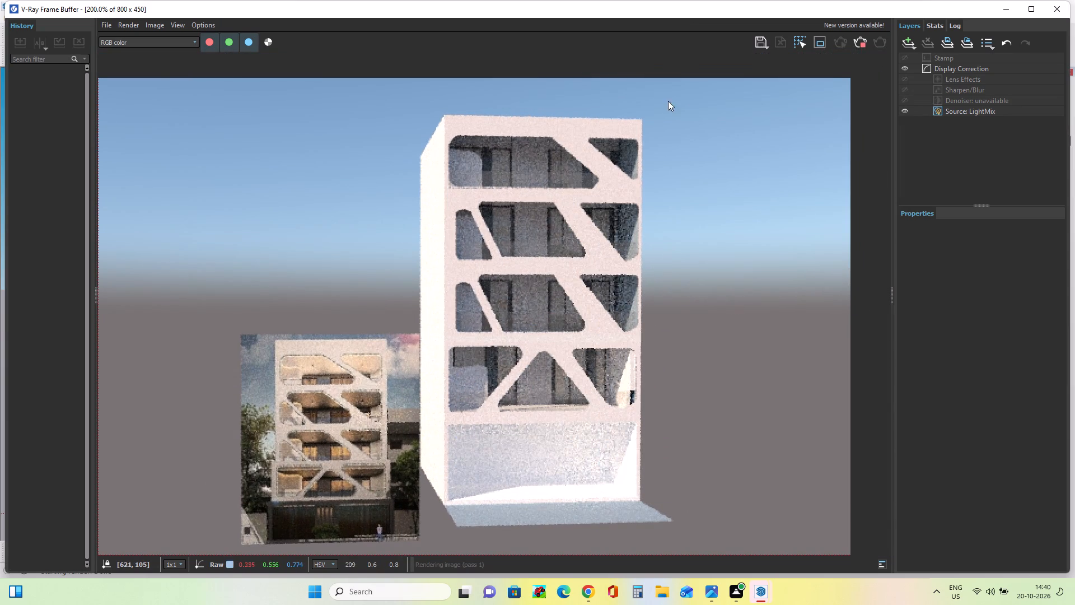
click(857, 44)
click(1064, 7)
Render the building with V-Ray from an adjusted front view, inspect the result, and close the frame buffer.
middle_drag(810, 184, 731, 201)
scroll(731, 201, down, 1)
click(227, 55)
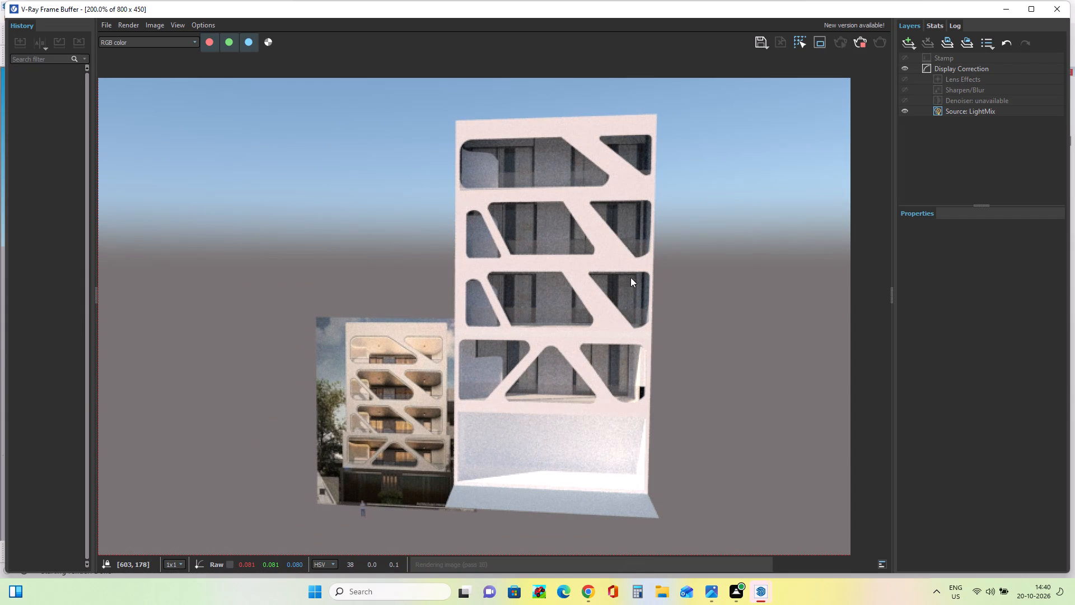
middle_click(574, 330)
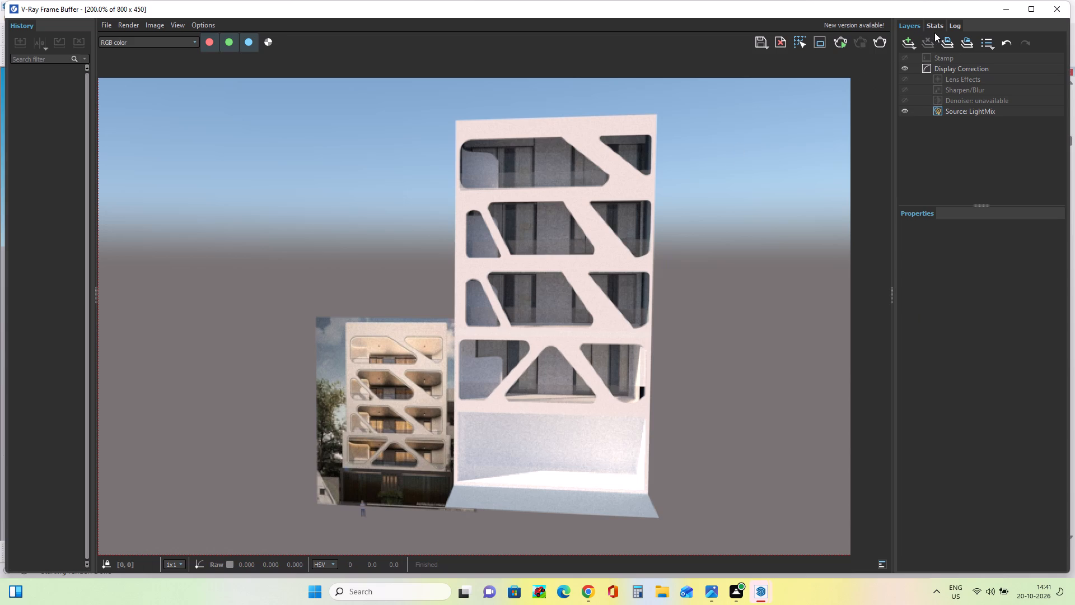
click(1054, 8)
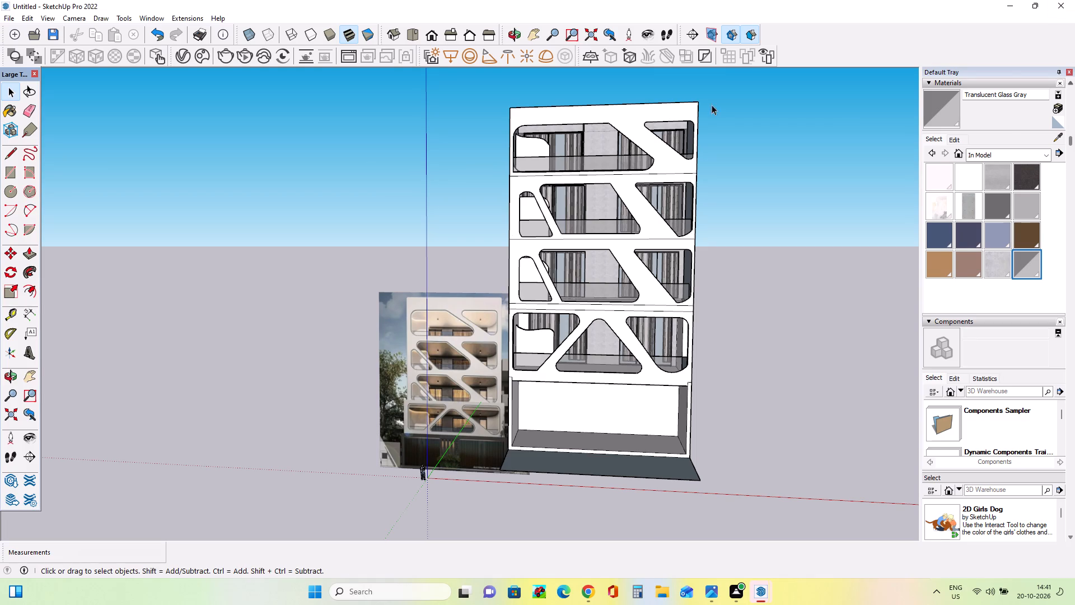
Examine the ground-floor gate and lower facade in the reference photo, and compare them with the model's open ground floor.
middle_drag(690, 263, 752, 256)
middle_drag(644, 268, 643, 287)
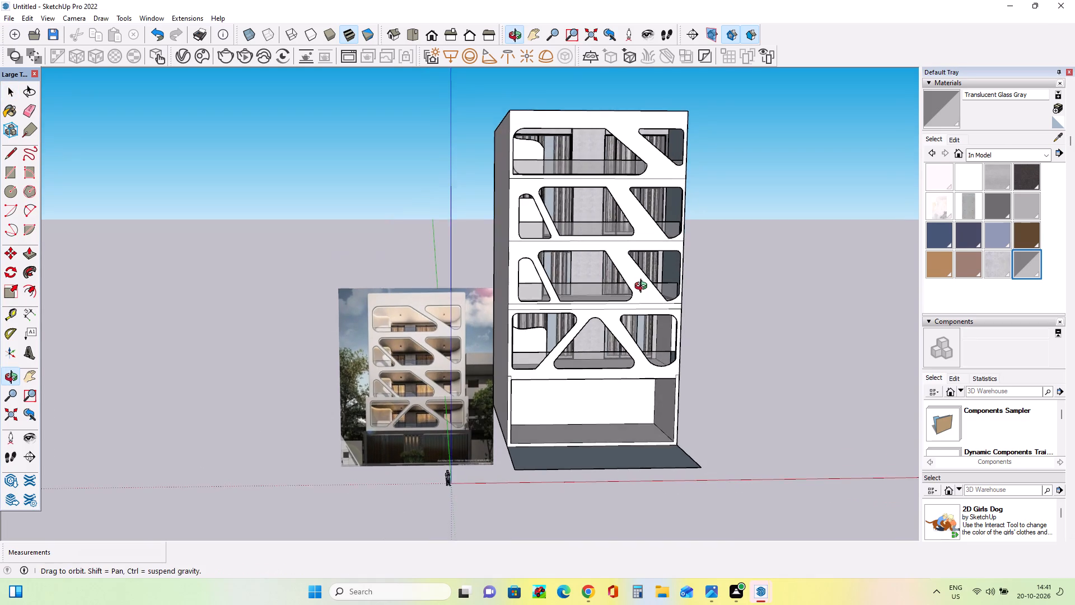
middle_drag(643, 287, 643, 283)
scroll(593, 266, up, 3)
scroll(623, 289, down, 4)
middle_drag(718, 309, 694, 308)
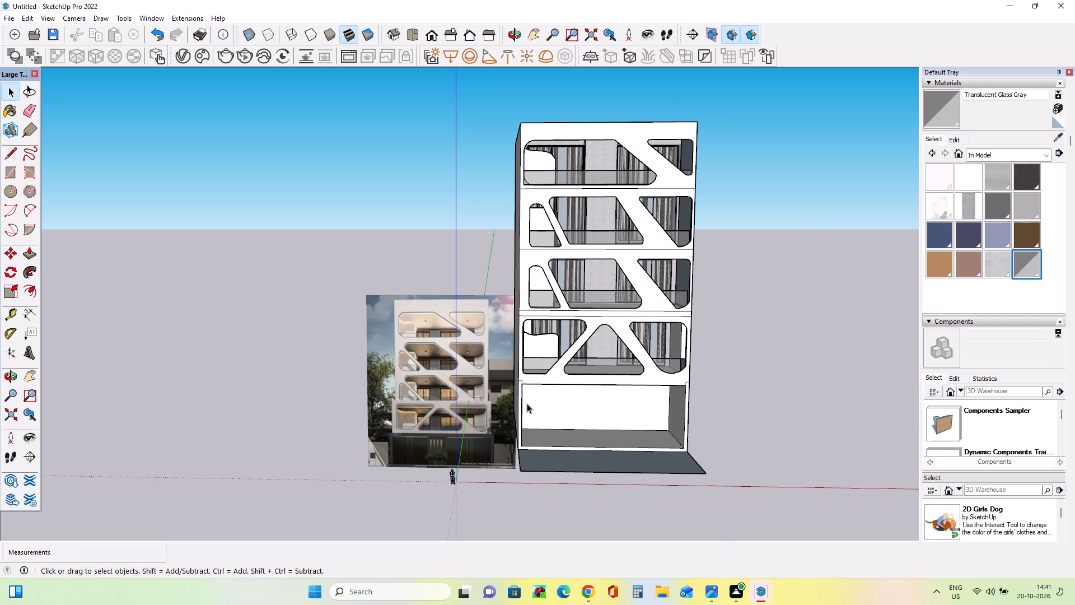
scroll(448, 453, up, 12)
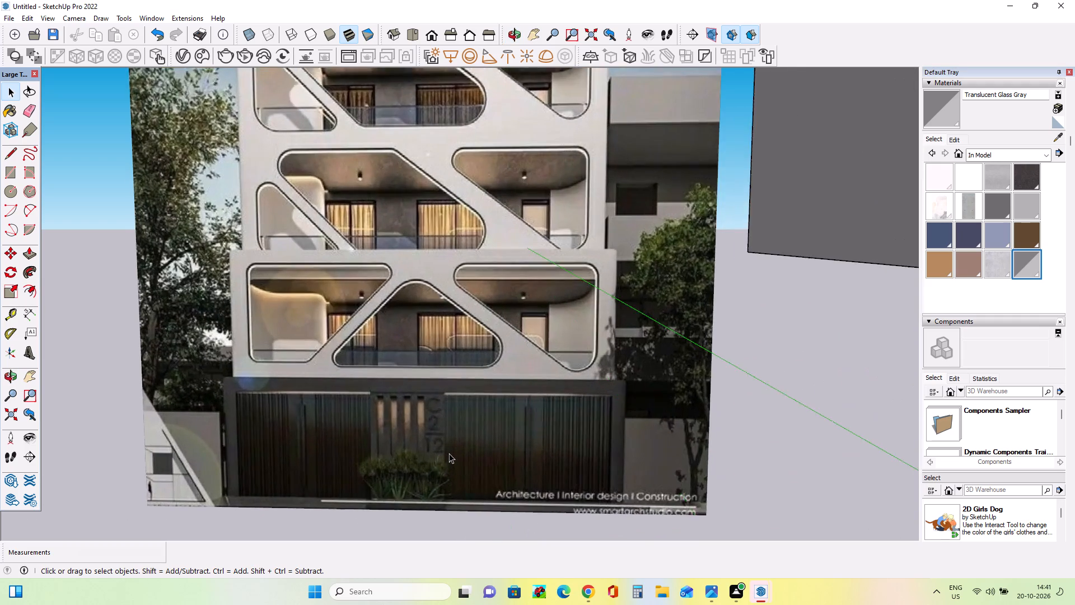
scroll(449, 453, up, 4)
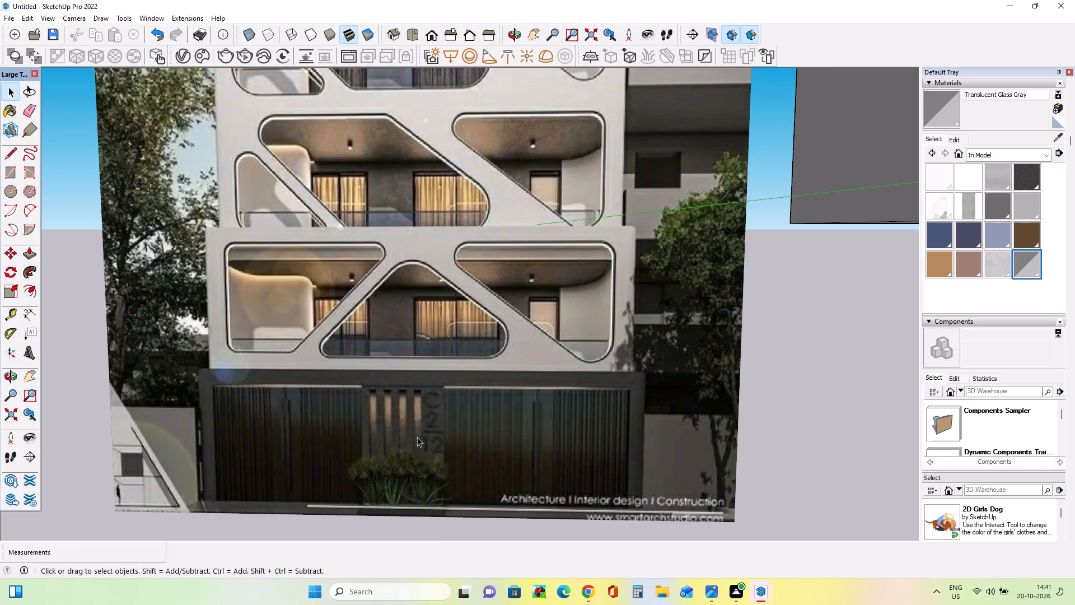
middle_drag(418, 430, 442, 396)
scroll(442, 395, down, 4)
scroll(439, 402, up, 3)
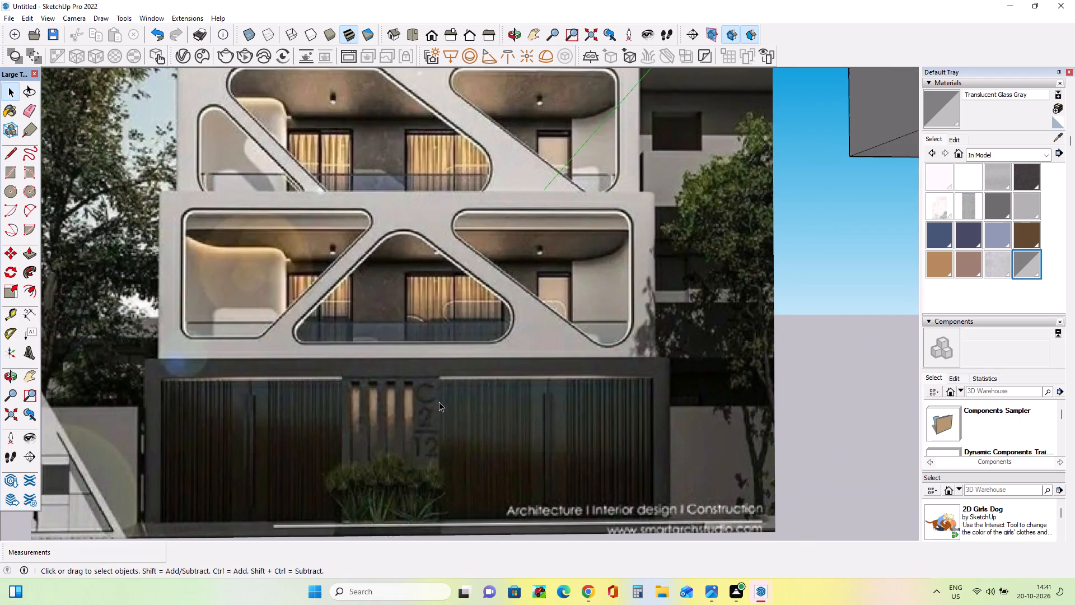
scroll(431, 391, down, 3)
scroll(521, 393, up, 2)
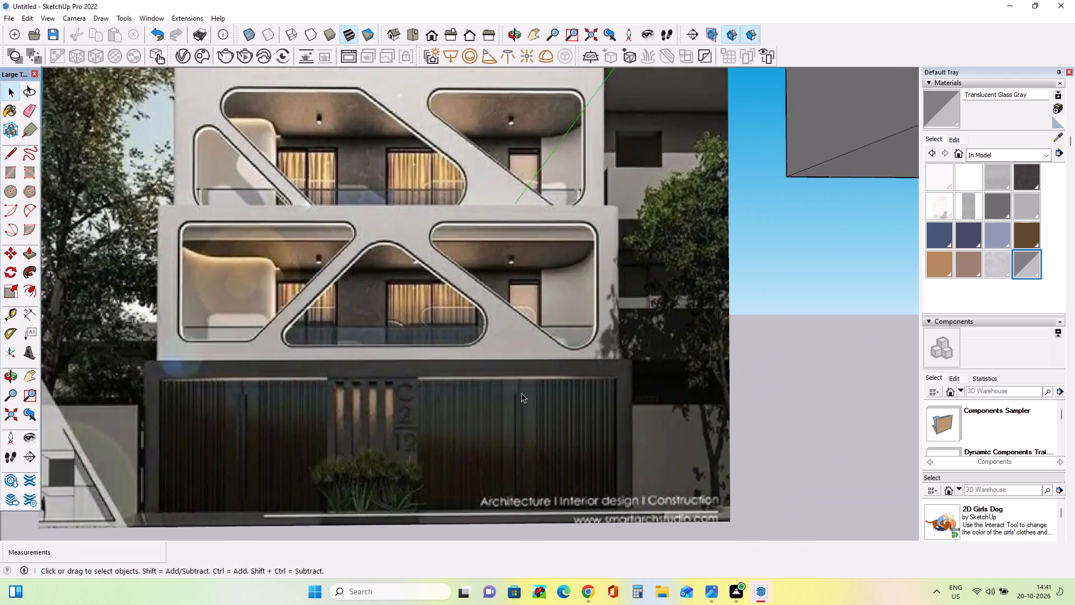
scroll(521, 393, up, 1)
scroll(521, 393, down, 4)
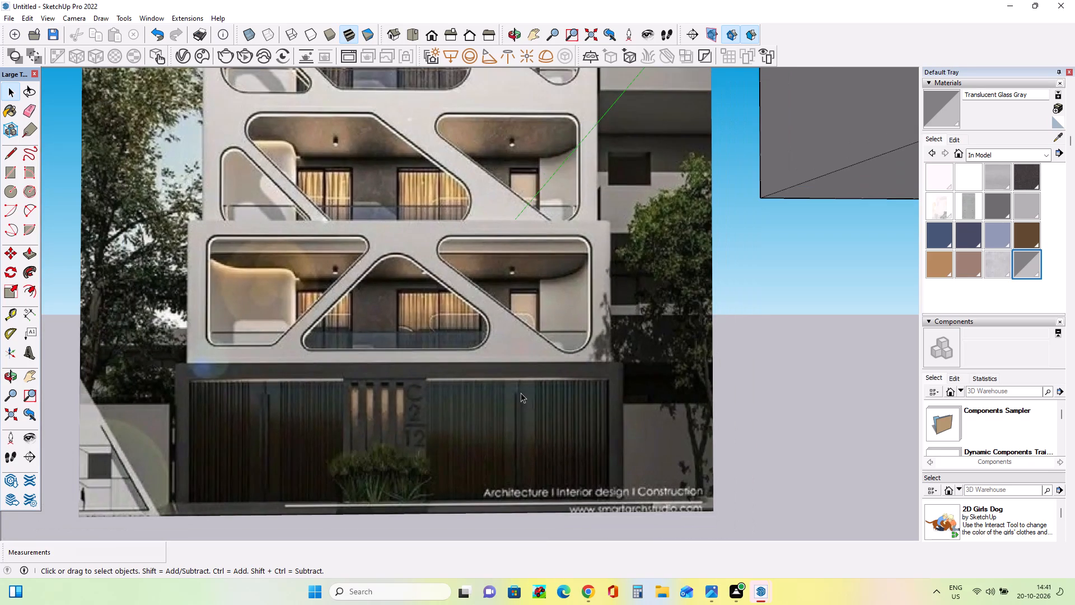
scroll(521, 393, down, 4)
scroll(396, 400, down, 8)
scroll(476, 424, up, 3)
scroll(393, 393, up, 3)
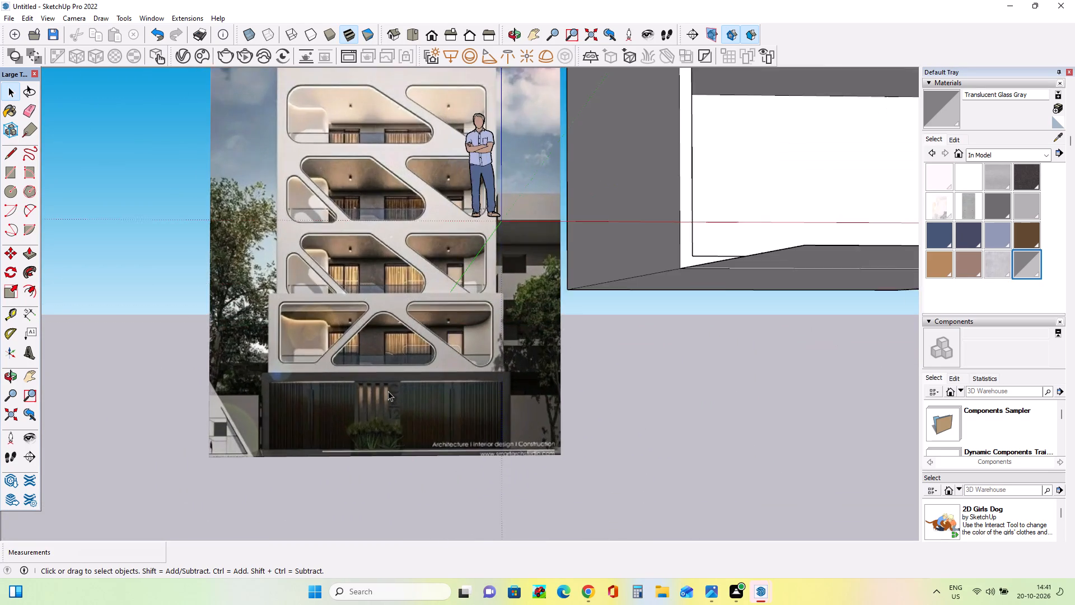
scroll(388, 391, up, 3)
scroll(388, 391, down, 1)
scroll(388, 391, up, 6)
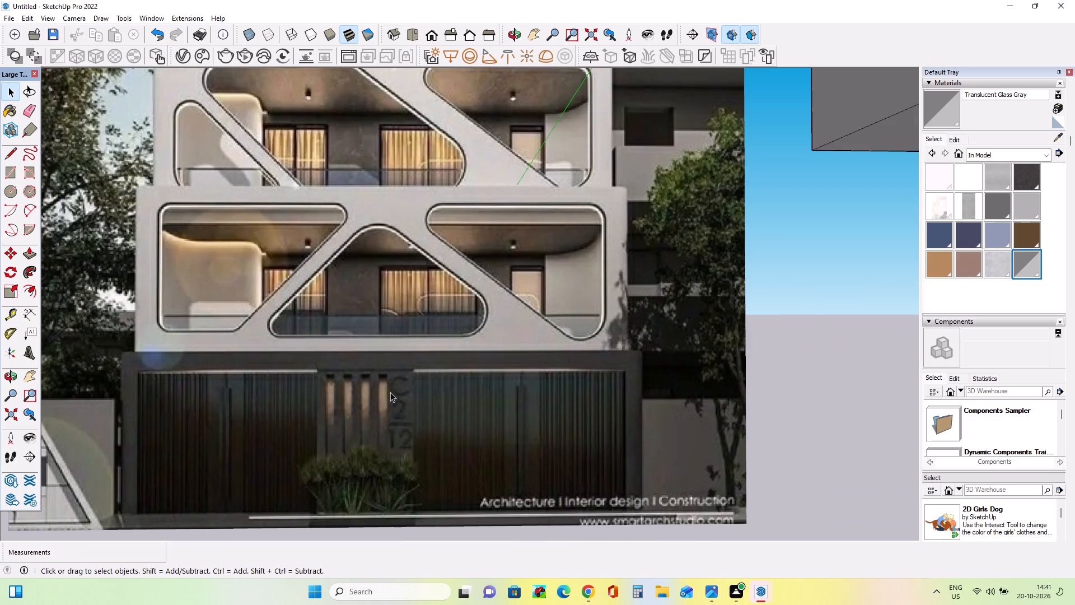
scroll(390, 392, down, 19)
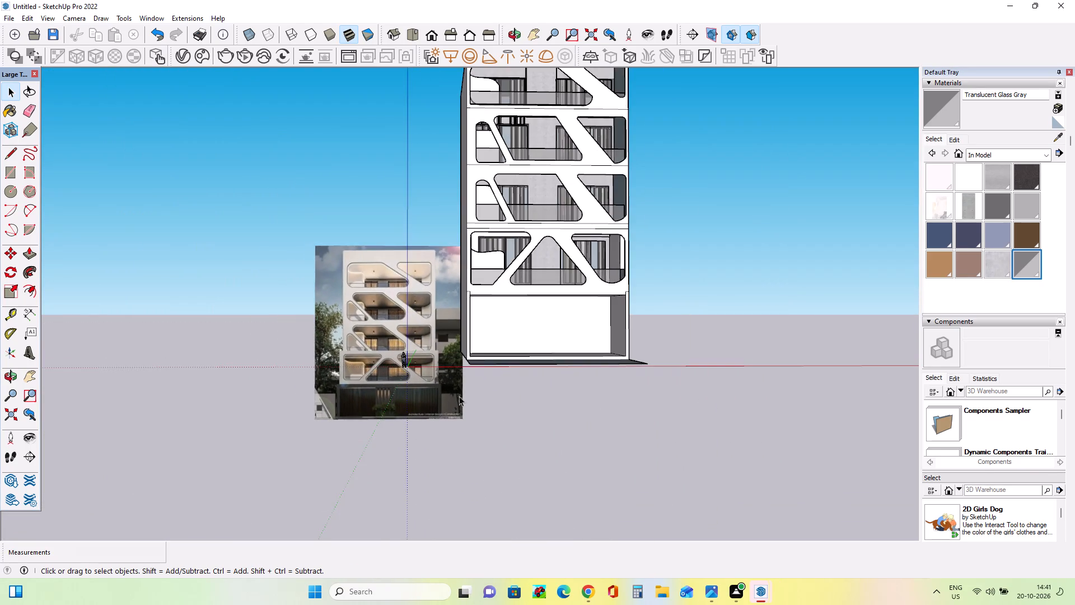
middle_click(520, 362)
scroll(516, 299, up, 4)
scroll(516, 302, down, 4)
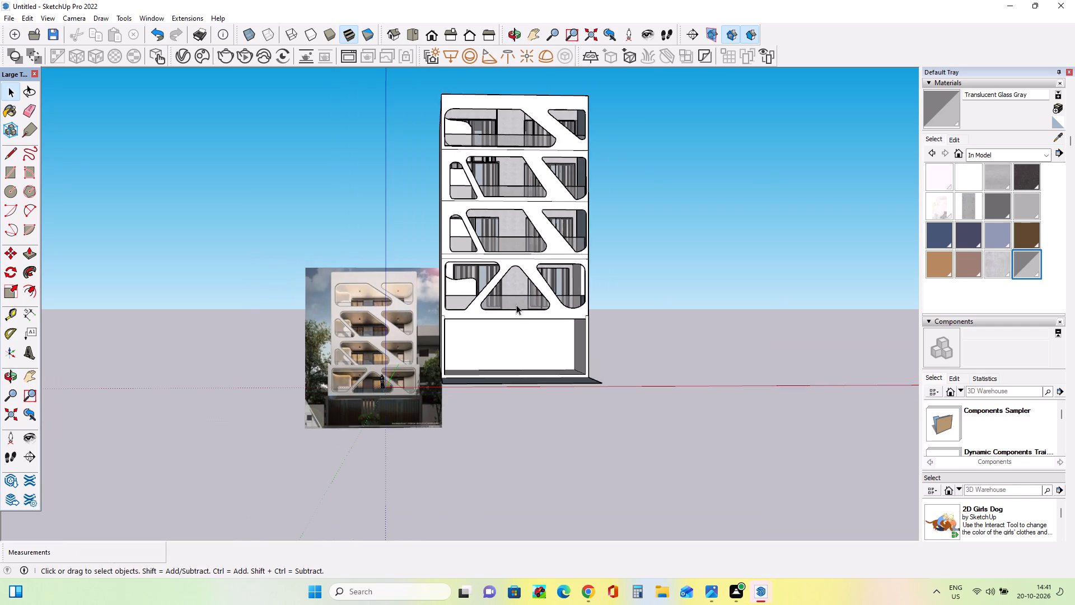
click(30, 375)
drag(223, 277, 160, 388)
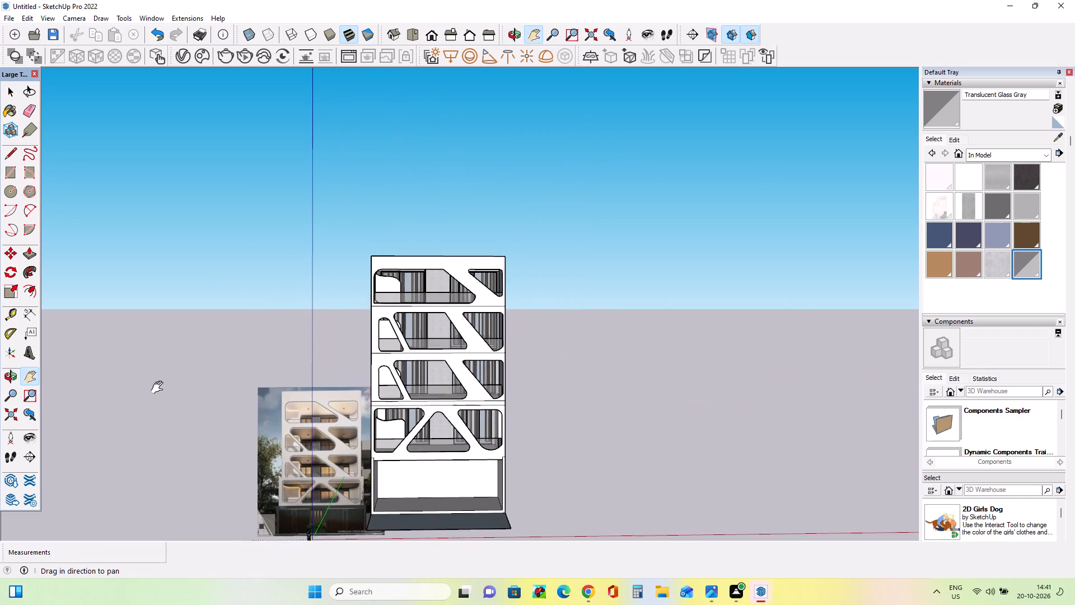
drag(160, 388, 161, 360)
scroll(462, 384, up, 3)
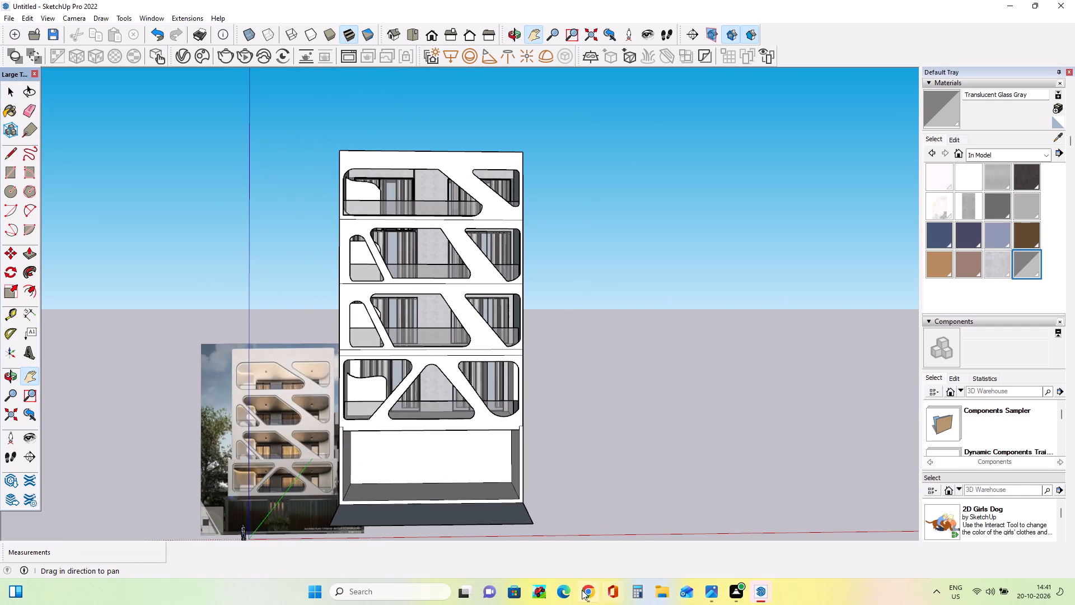
Switch to Chrome, search for Google in a new tab, and open the google.com homepage from the results.
click(582, 590)
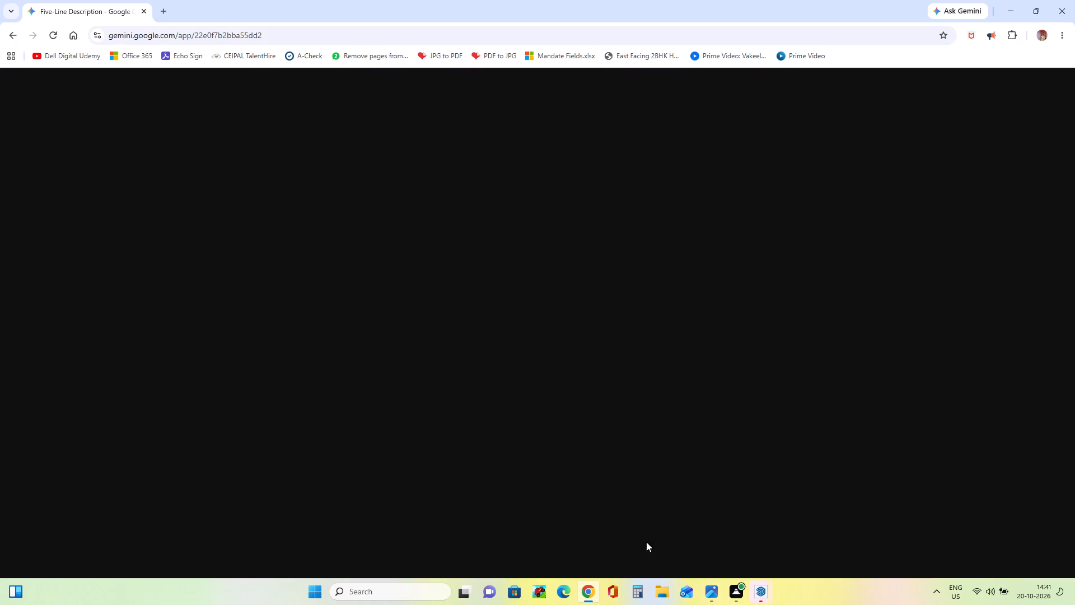
click(161, 10)
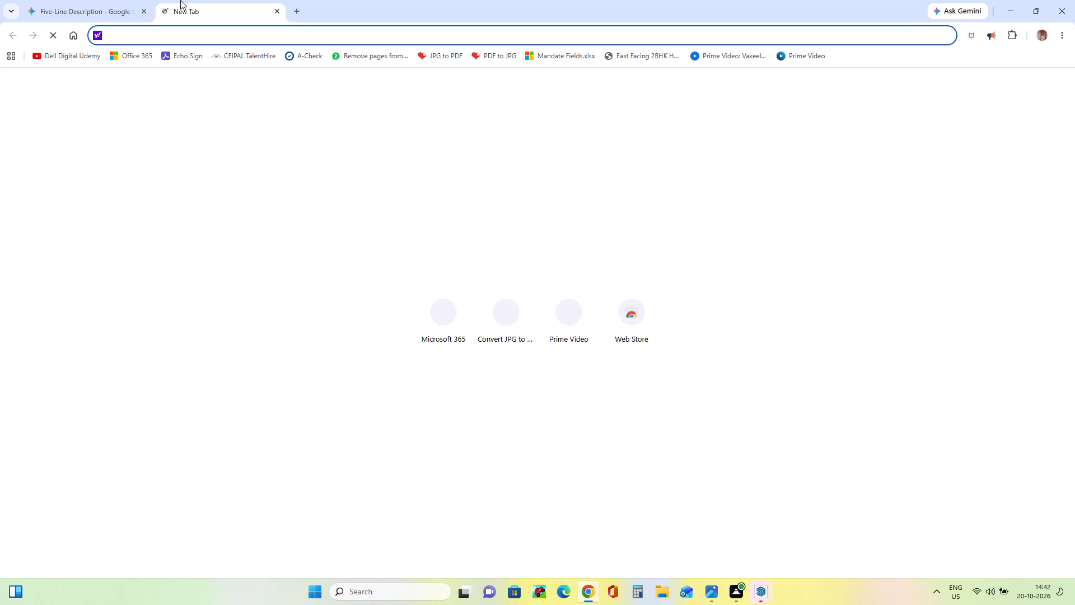
click(169, 34)
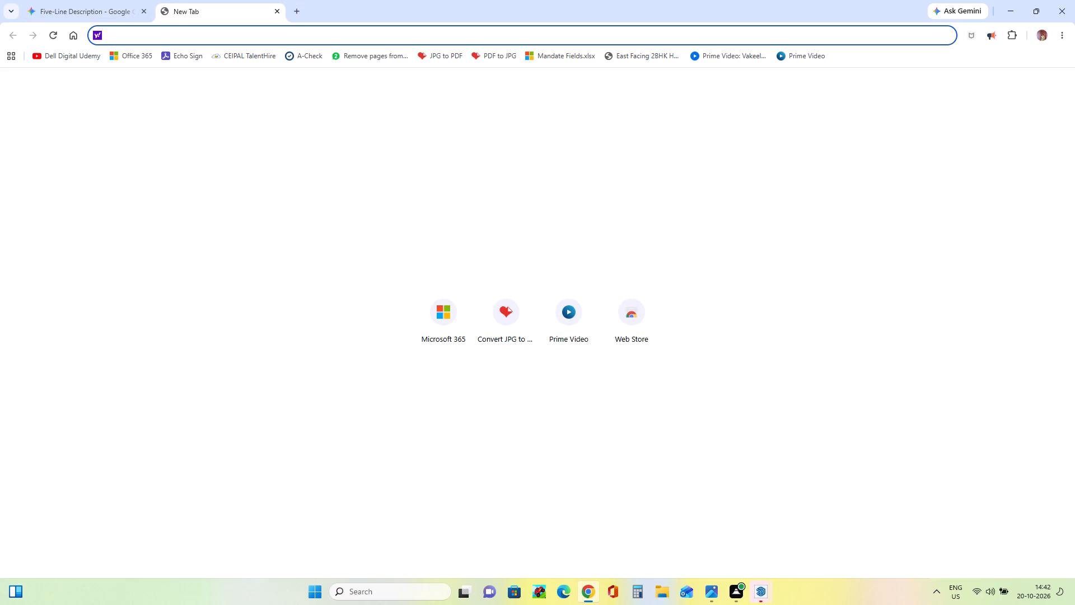
key(g)
text(oo)
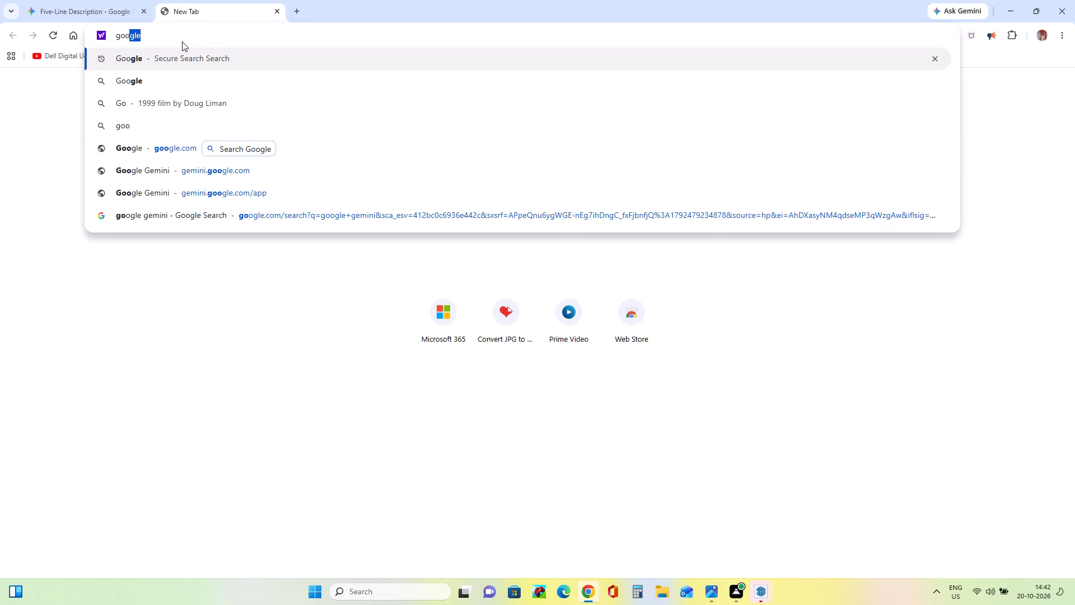
click(160, 80)
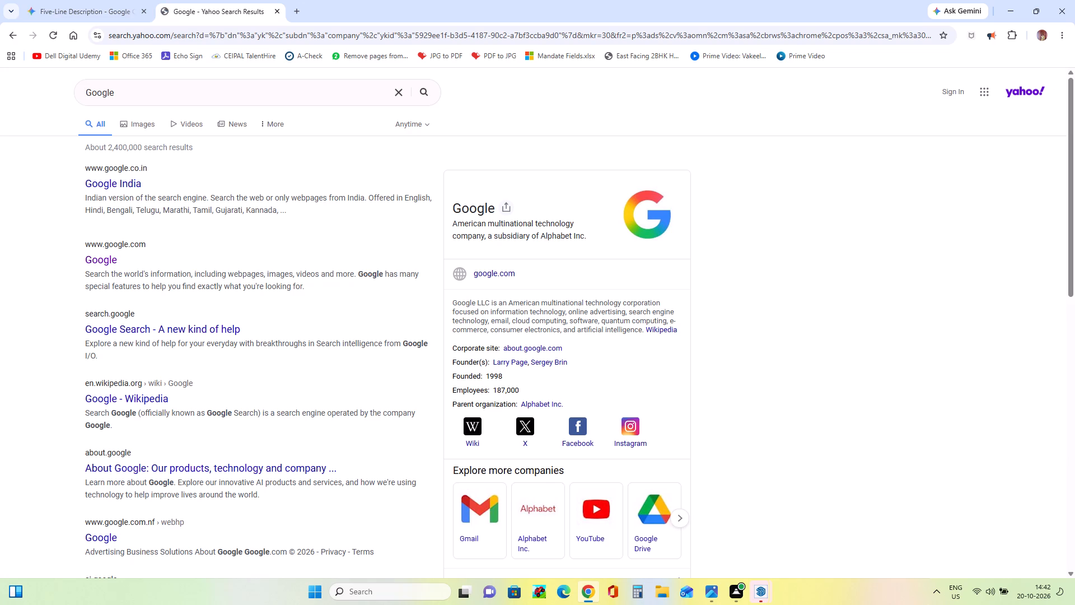
click(116, 262)
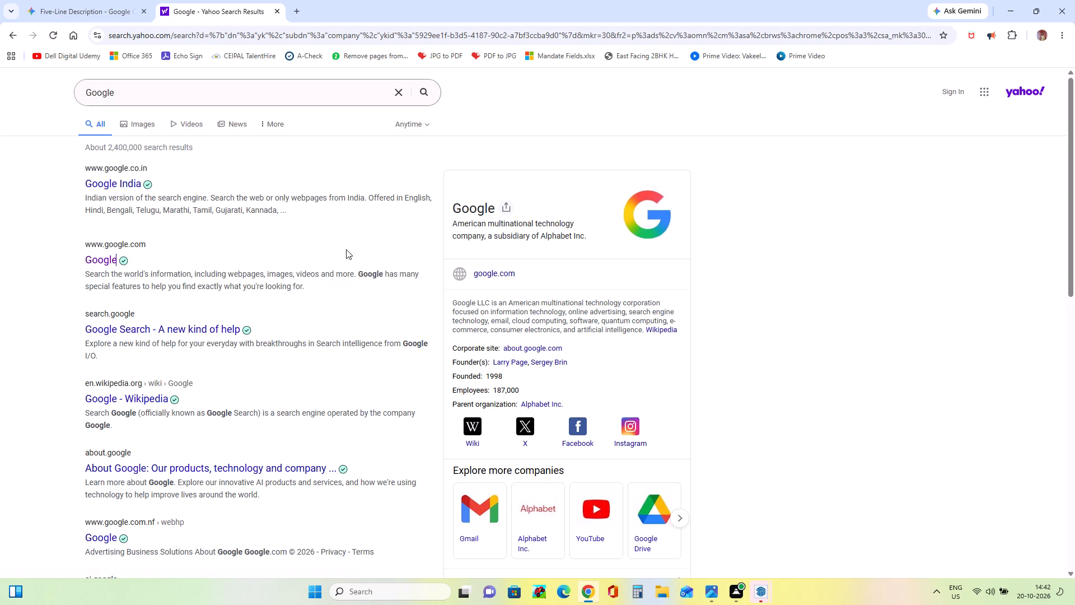
click(109, 257)
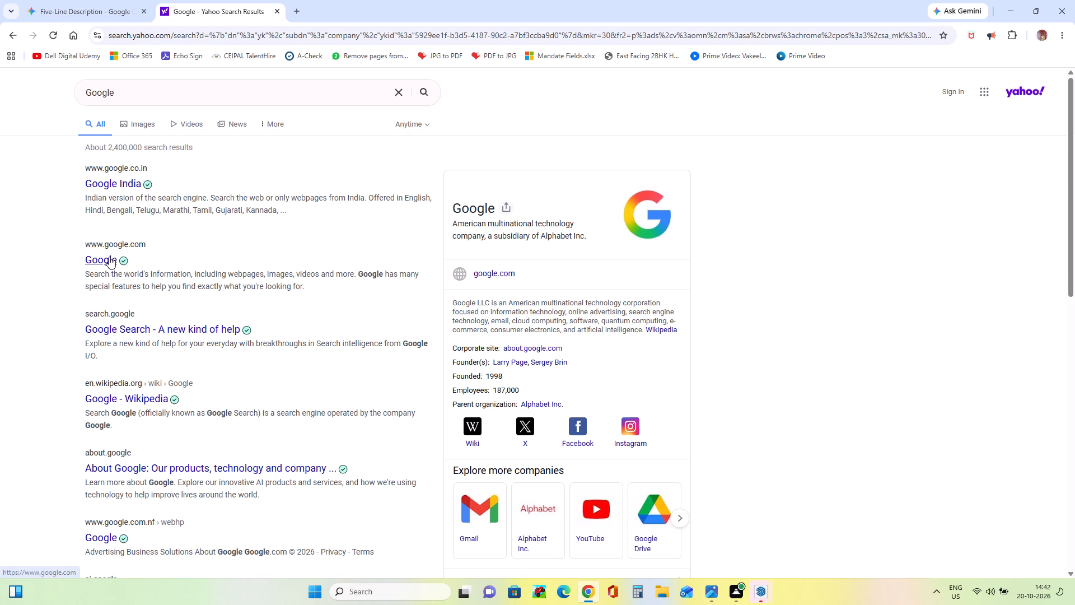
click(269, 11)
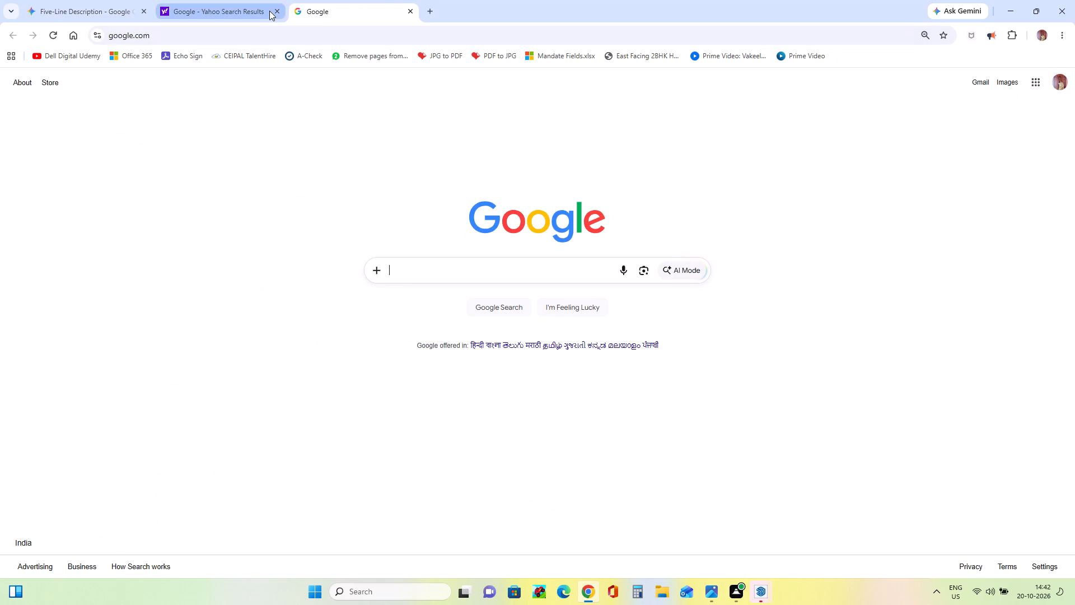
Close the Yahoo results tab, search Google for 3d warehouse, and open the 3D Warehouse website.
click(274, 11)
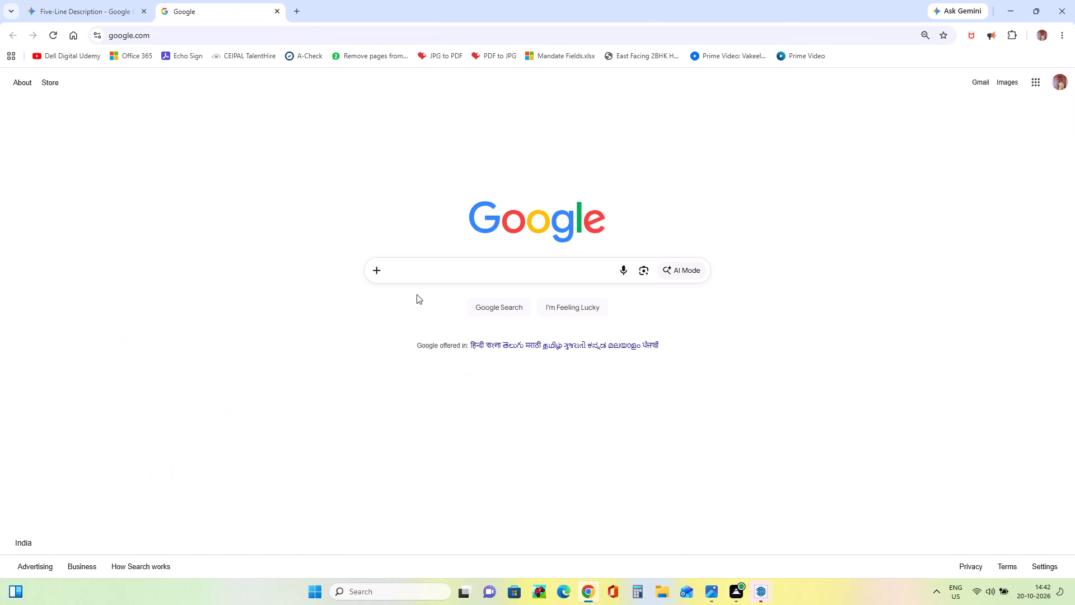
click(405, 274)
click(417, 305)
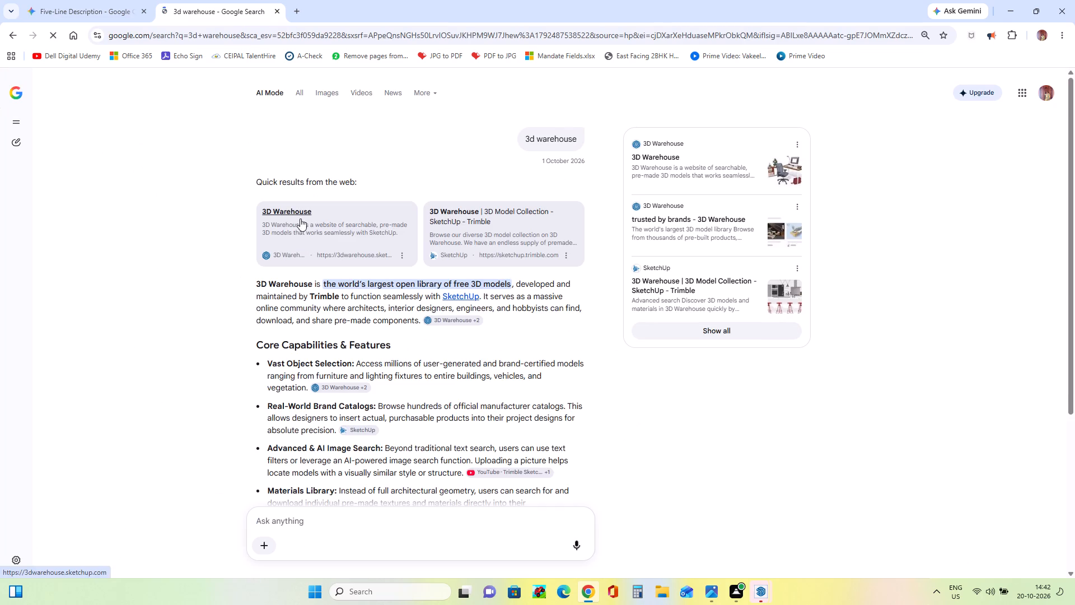
click(298, 212)
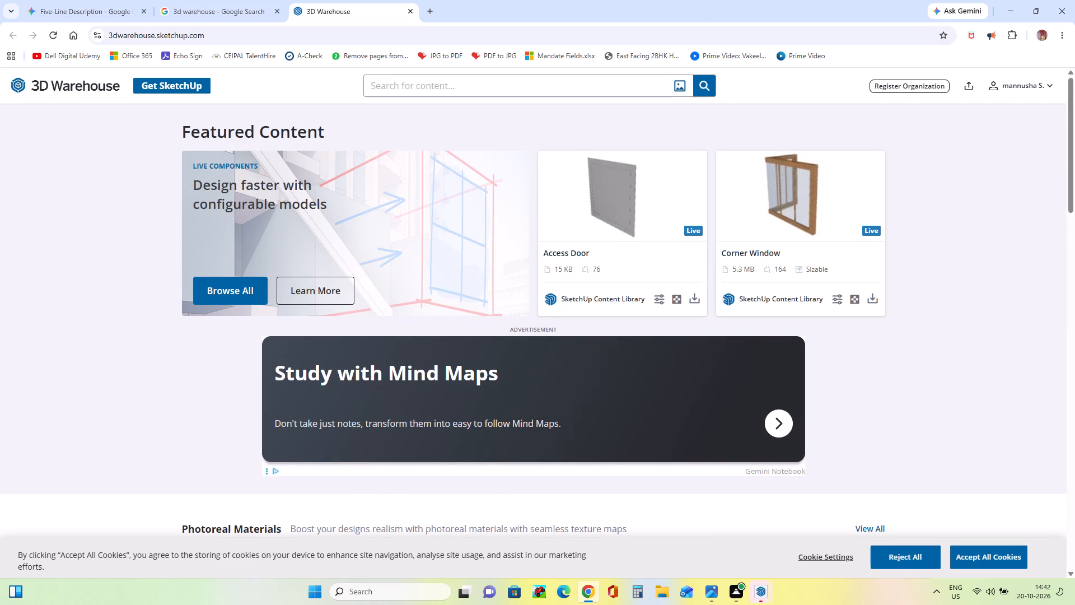
Search 3D Warehouse for gate, open the wide wooden-slat model titled Gate, and download it as a SketchUp file.
click(518, 85)
text(gate)
key(Return)
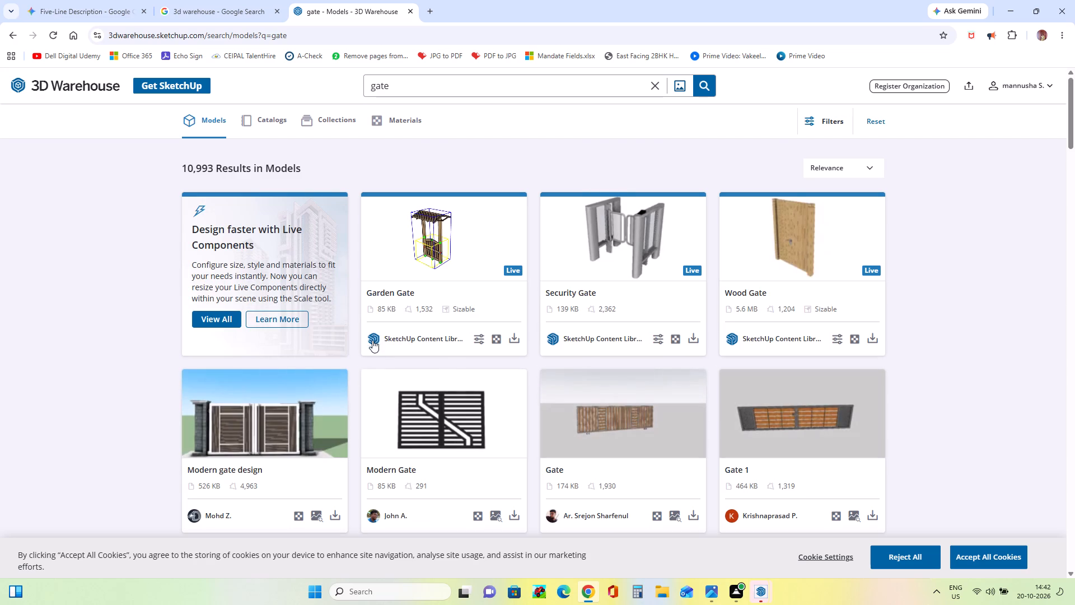
click(629, 424)
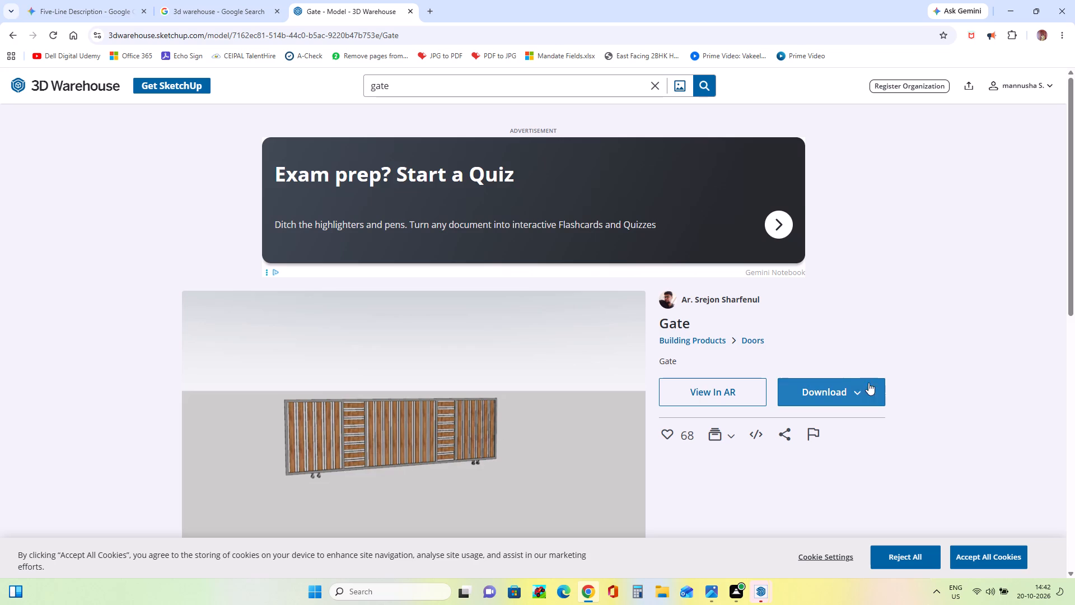
click(850, 384)
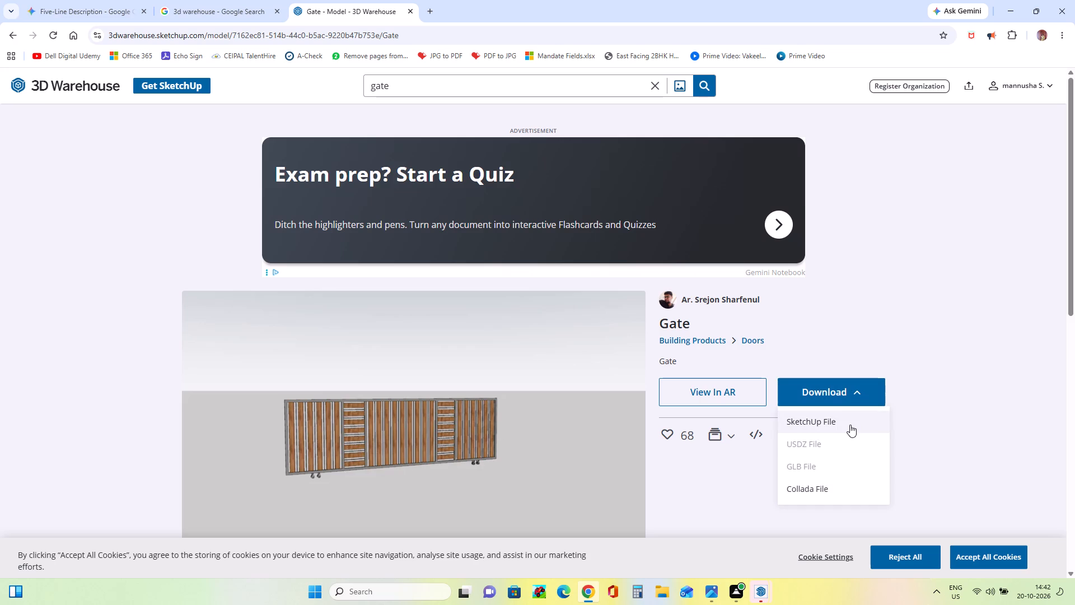
click(850, 425)
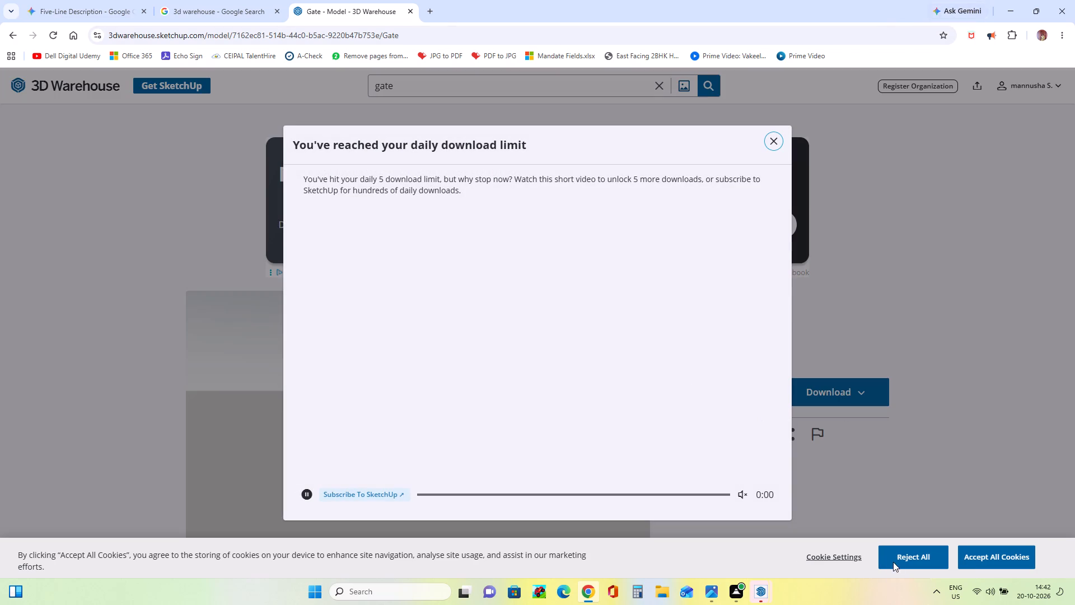
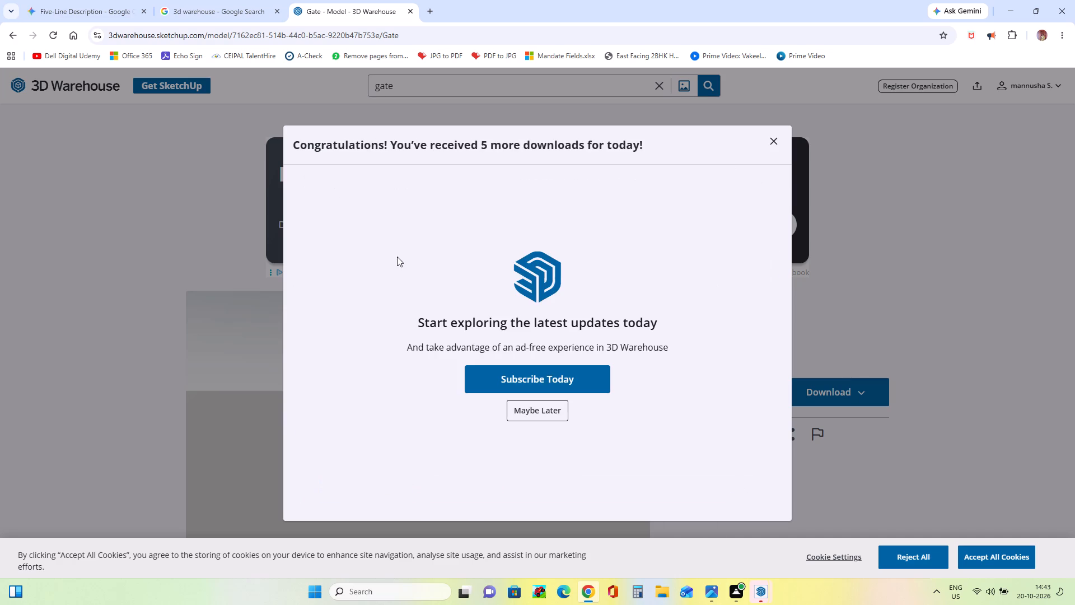
Dismiss the subscription offer and download the wooden-slat Gate model again as a SketchUp file.
click(772, 138)
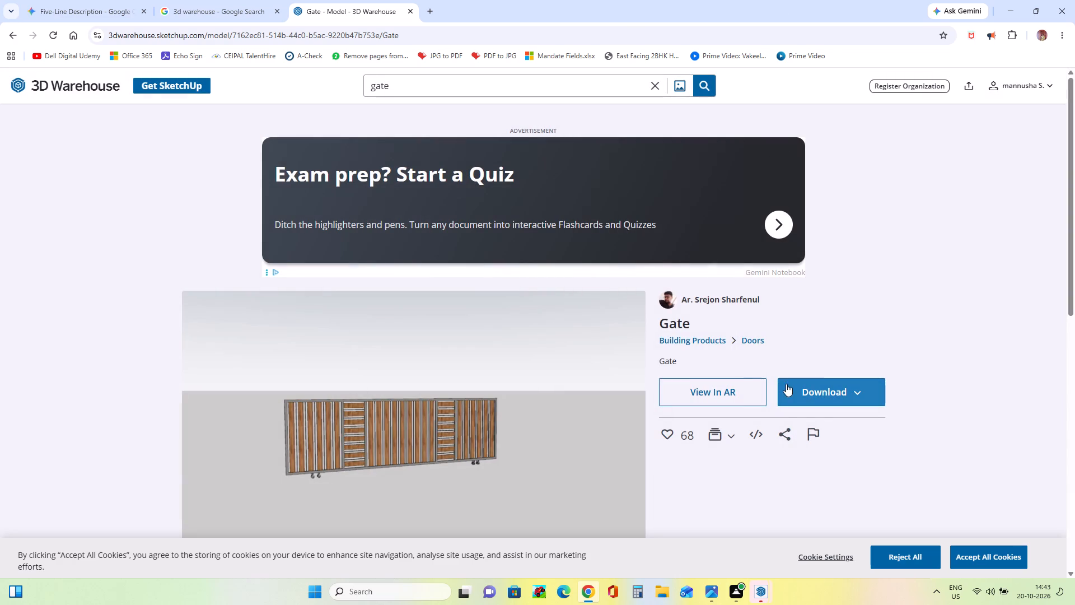
click(806, 390)
click(834, 421)
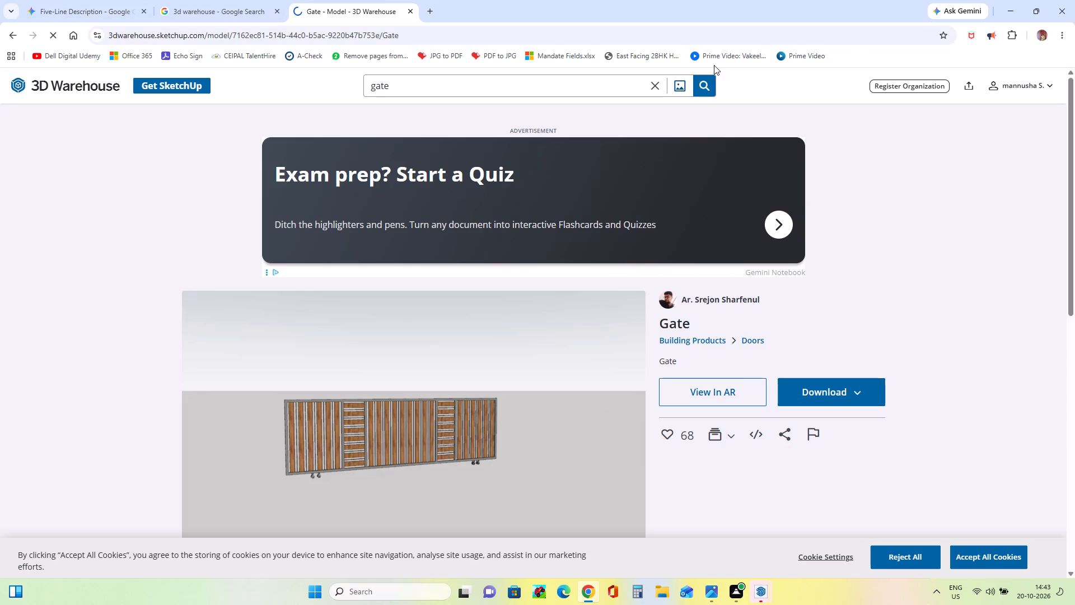
Look through the Gate model's info and related models, and view the related Glass & Frame model's 3D preview image.
scroll(554, 395, down, 11)
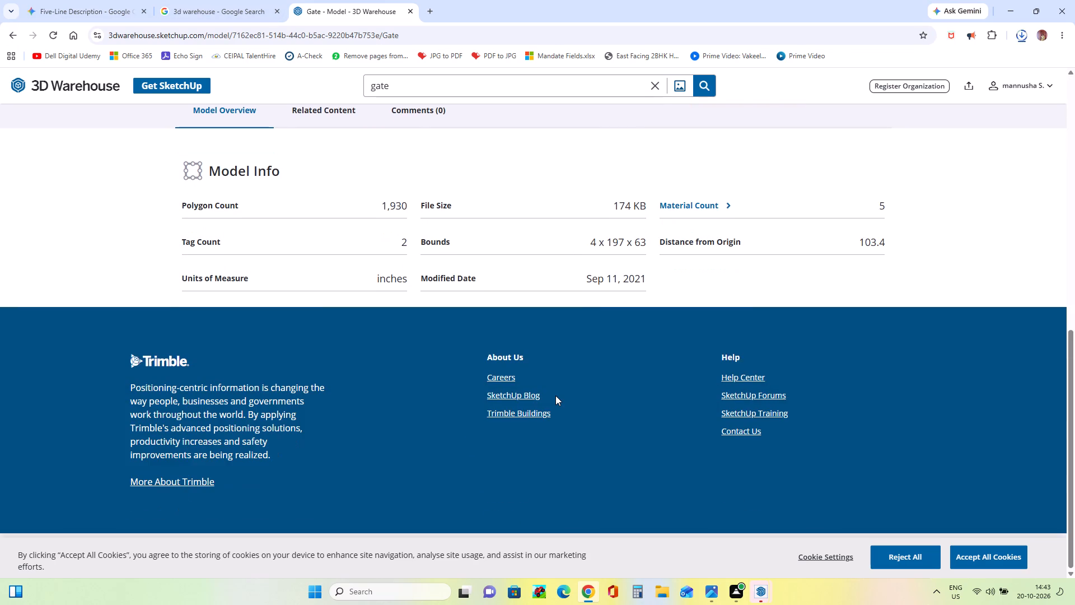
scroll(555, 395, up, 6)
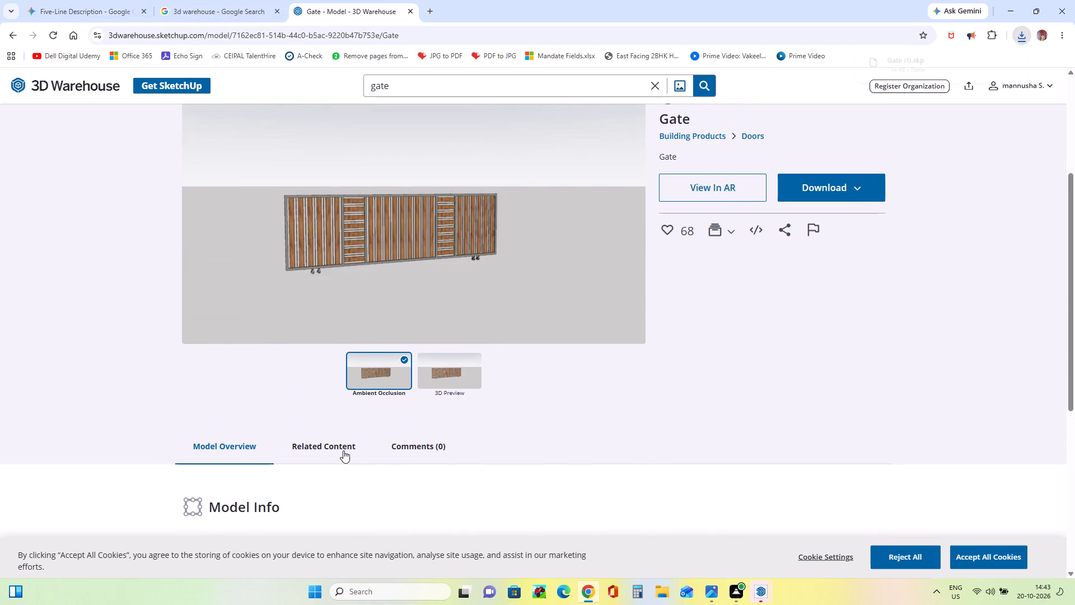
click(343, 450)
scroll(343, 445, down, 3)
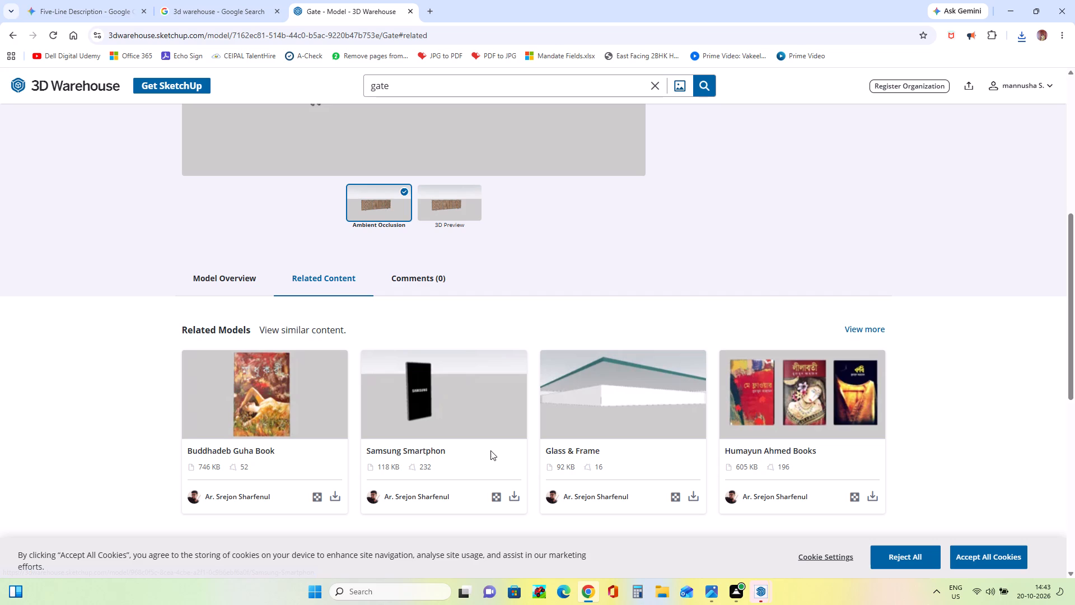
click(596, 369)
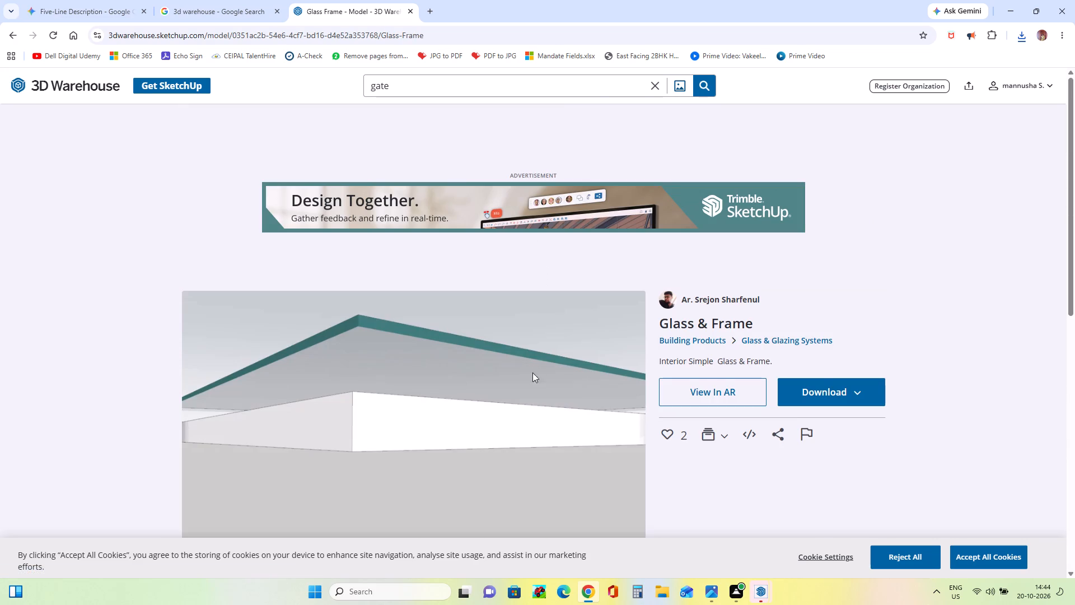
scroll(530, 289, down, 2)
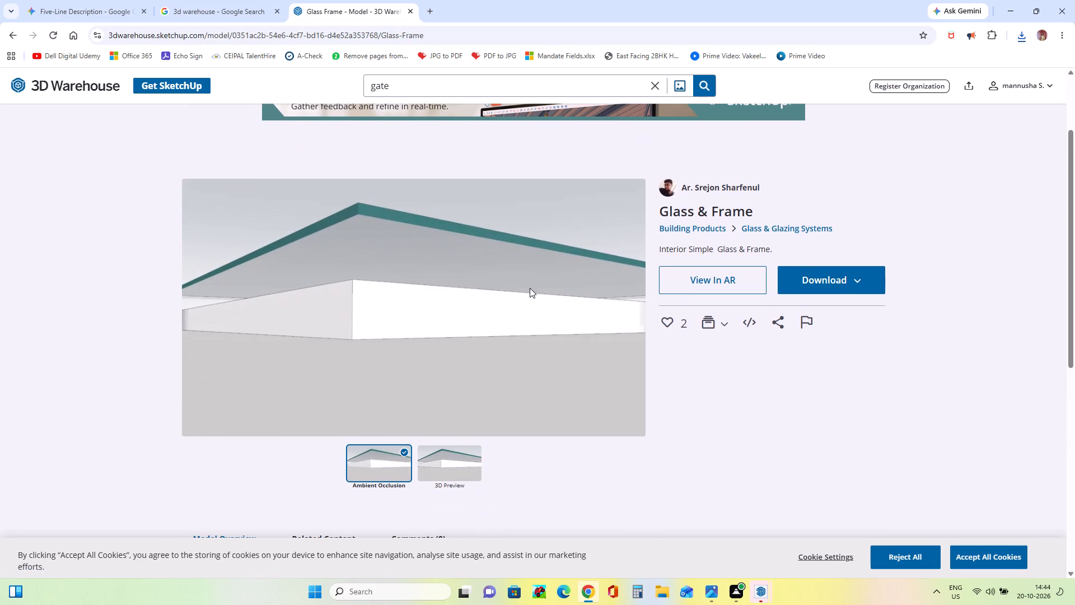
click(457, 466)
scroll(473, 419, up, 2)
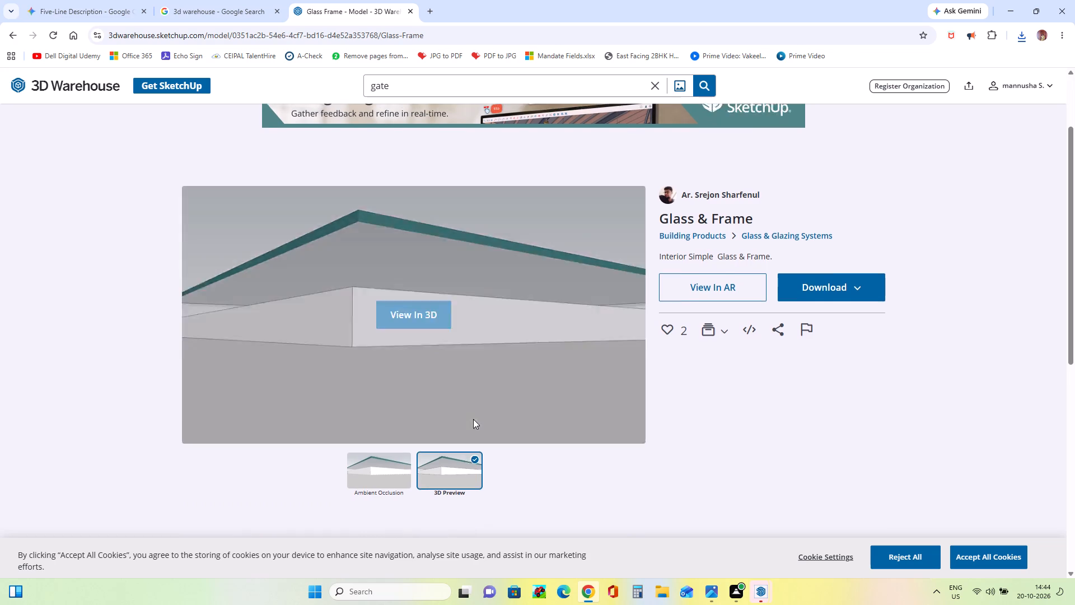
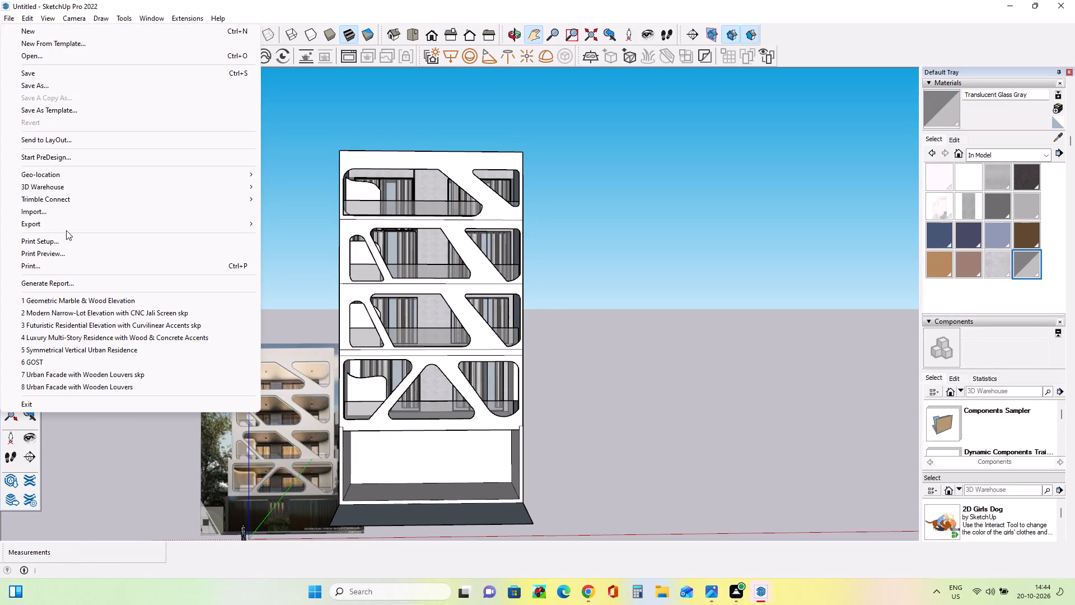
Import the downloaded Gate (1) SketchUp model and place it on the open ground beside the building.
click(64, 213)
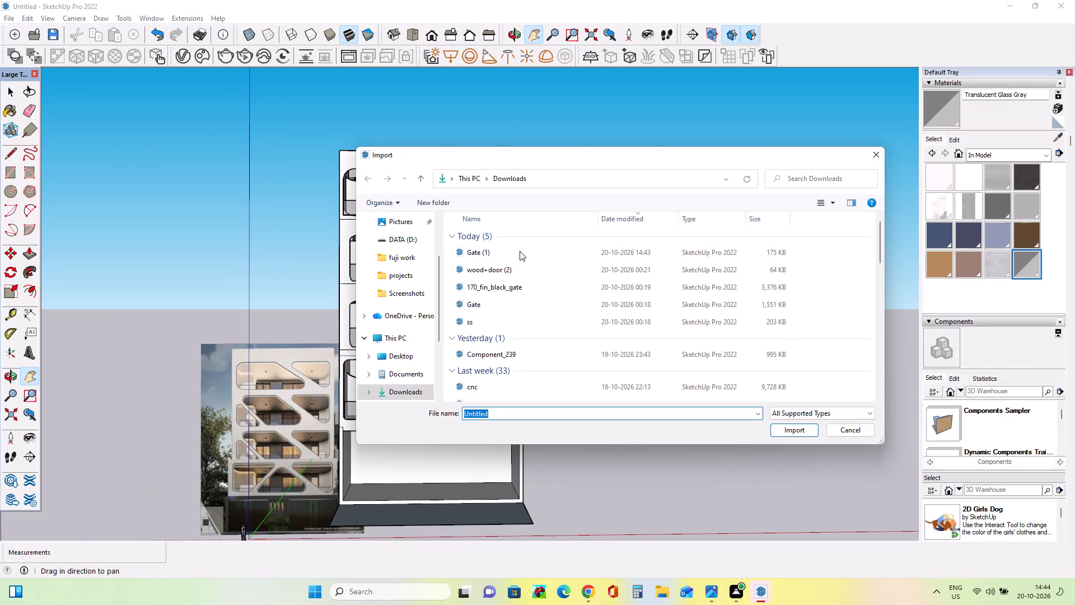
click(520, 251)
click(767, 427)
click(772, 435)
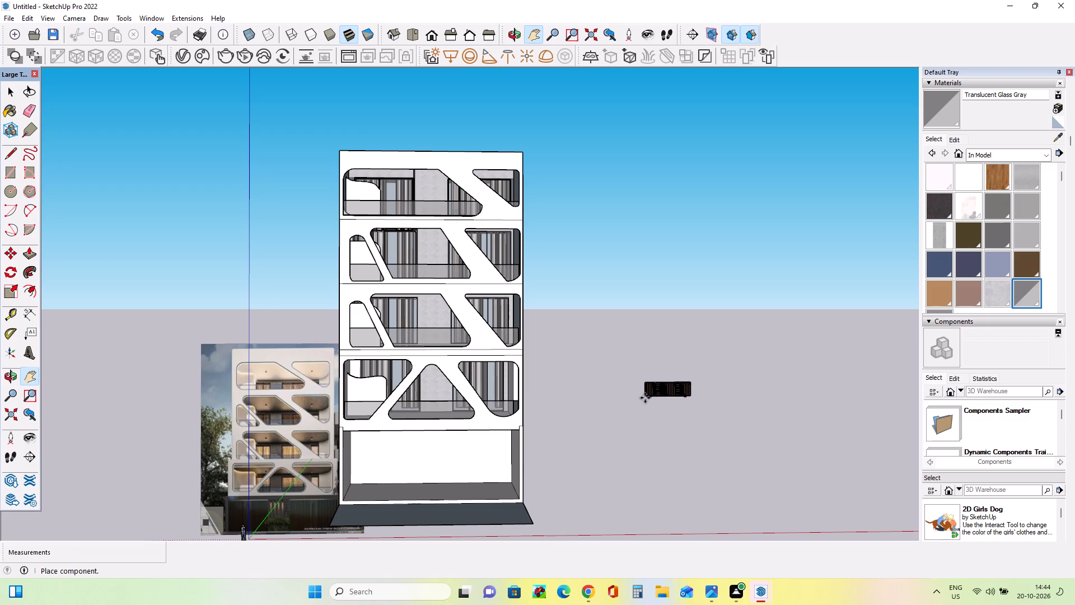
click(622, 487)
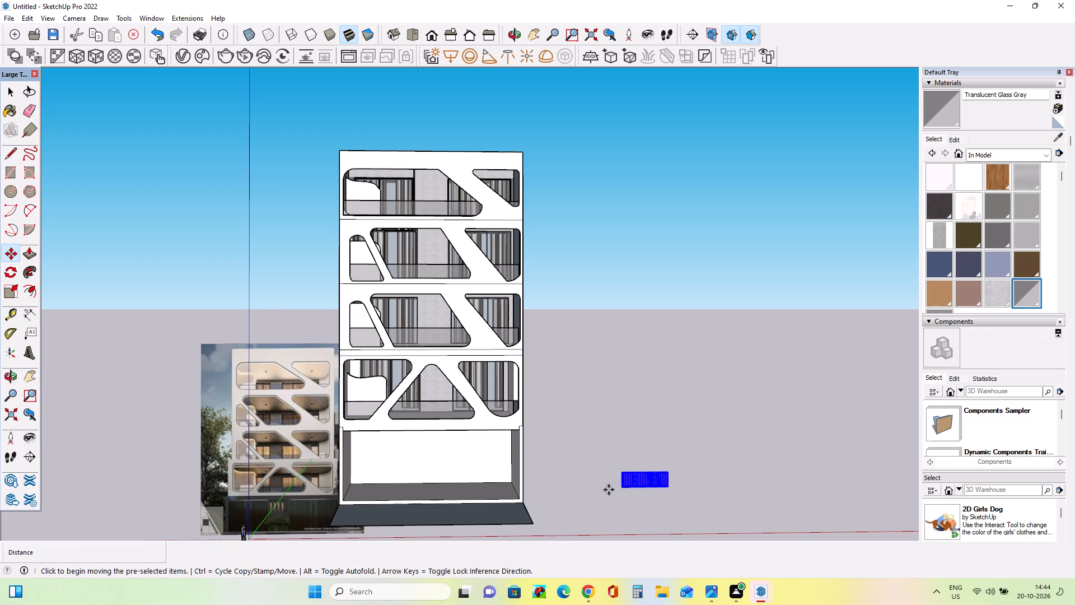
Move the gate to the building's front so its lower-left corner sits at the ground-floor frame's outer bottom-left corner.
click(621, 488)
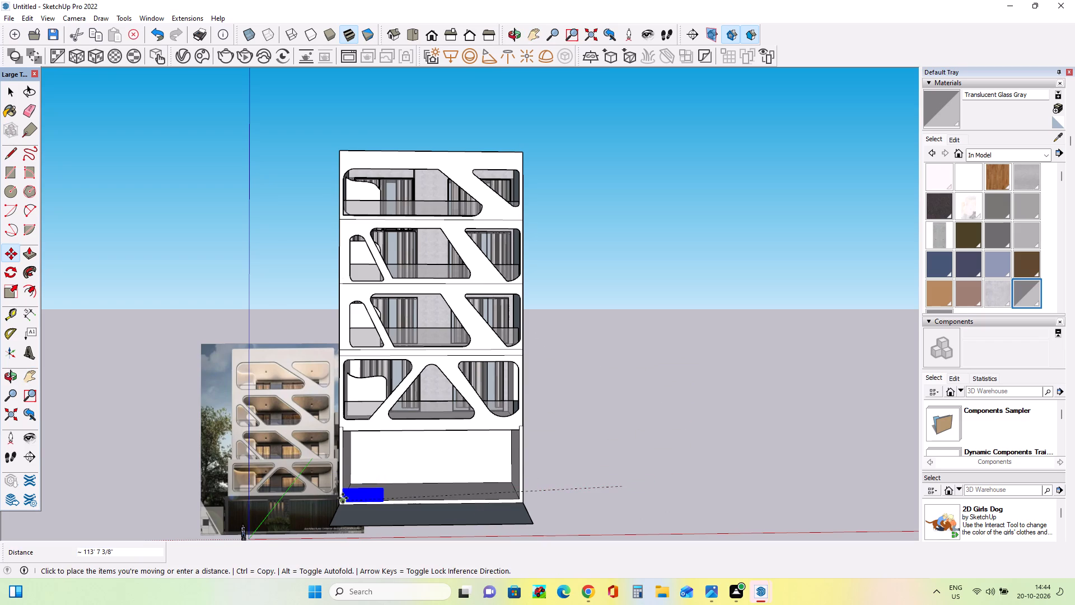
click(343, 498)
scroll(372, 497, up, 8)
middle_drag(389, 495, 403, 506)
middle_drag(382, 518, 386, 532)
scroll(387, 505, down, 2)
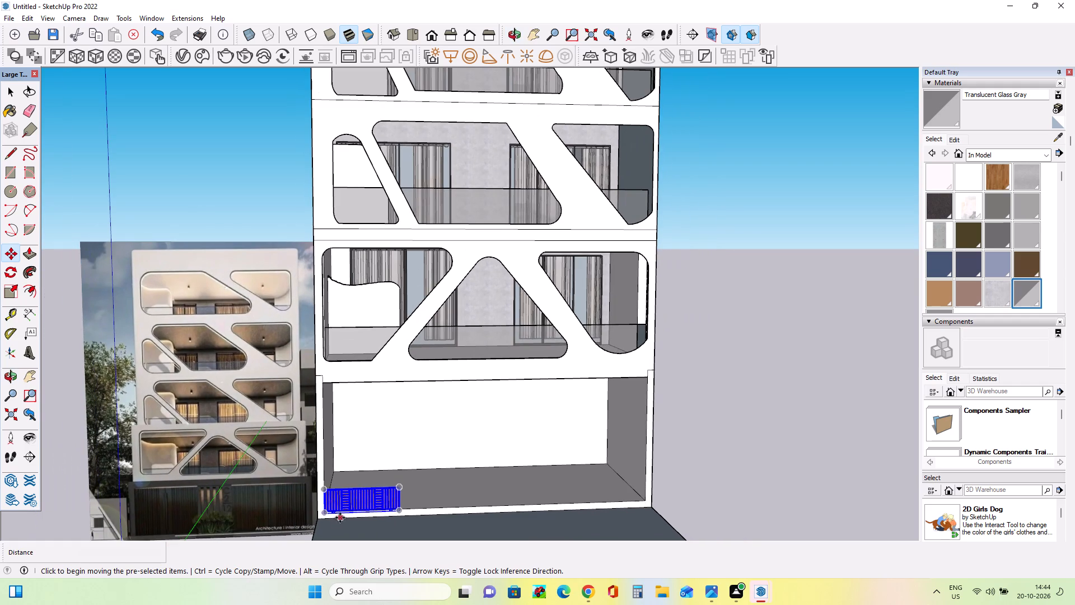
click(326, 514)
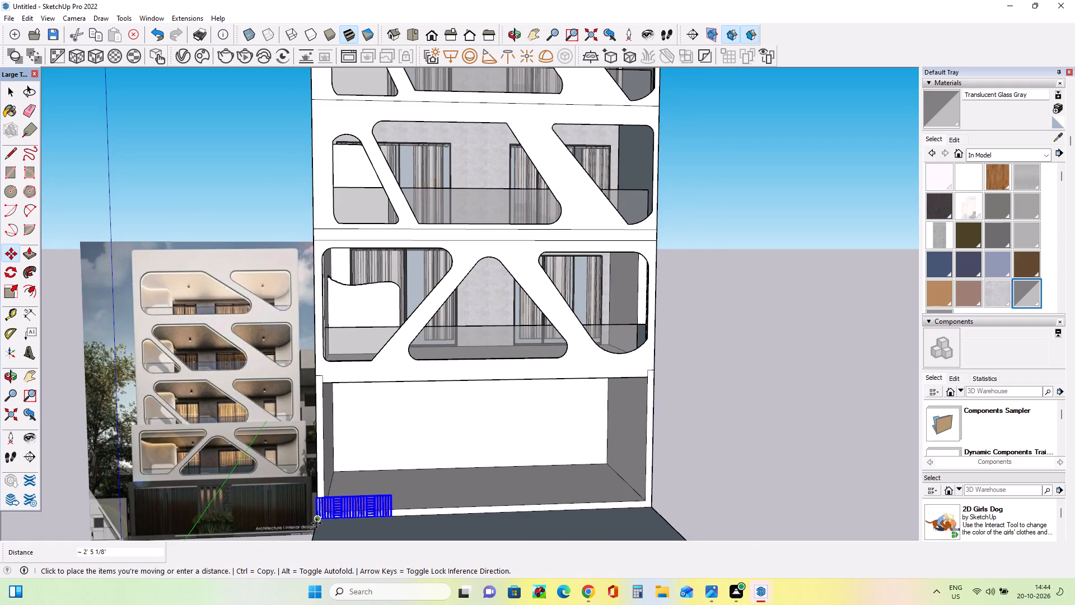
click(316, 523)
Scale the gate up uniformly from its placed corner until it spans the full width of the ground-floor front.
middle_drag(400, 510, 346, 544)
scroll(360, 488, up, 4)
middle_drag(362, 491, 418, 451)
click(6, 286)
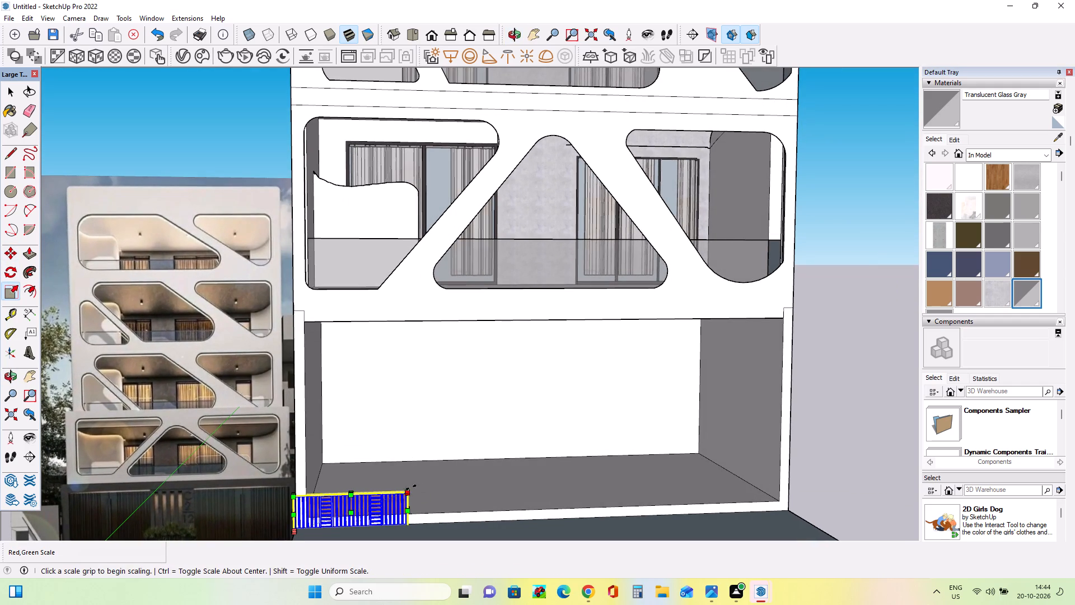
drag(407, 492, 786, 304)
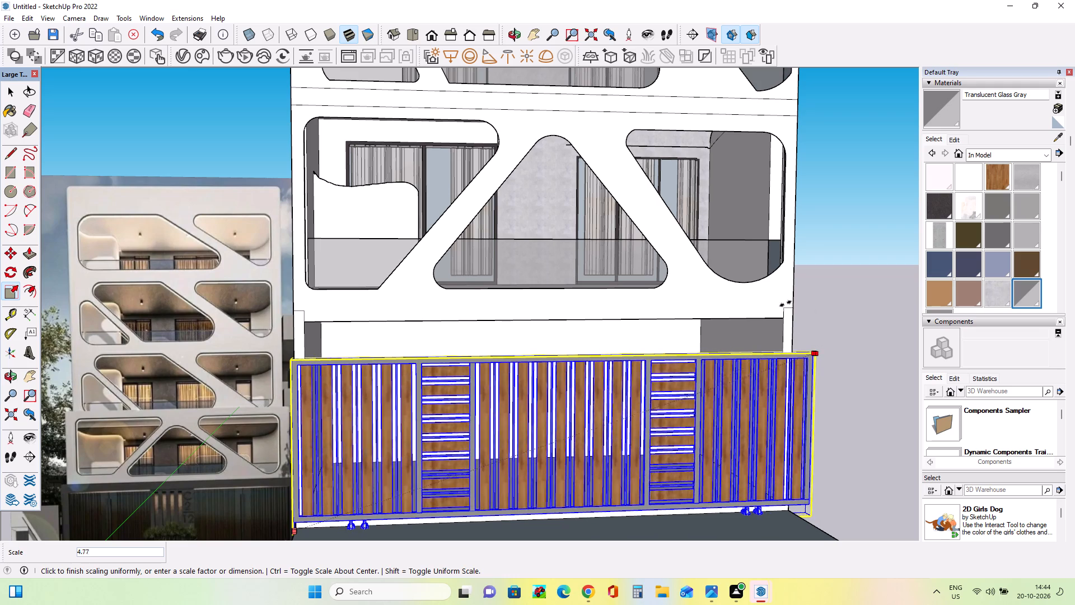
drag(786, 304, 776, 315)
Stretch the gate's height by a factor of 1.27 so its top reaches the slab above the ground floor.
middle_drag(713, 413, 660, 562)
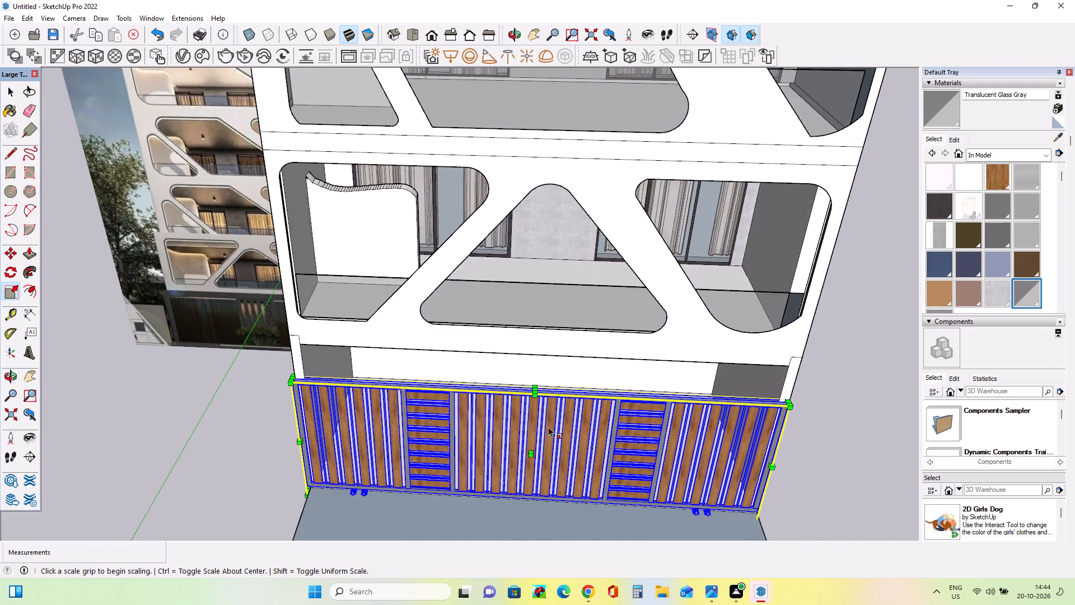
scroll(529, 383, up, 9)
click(546, 420)
scroll(539, 292, down, 2)
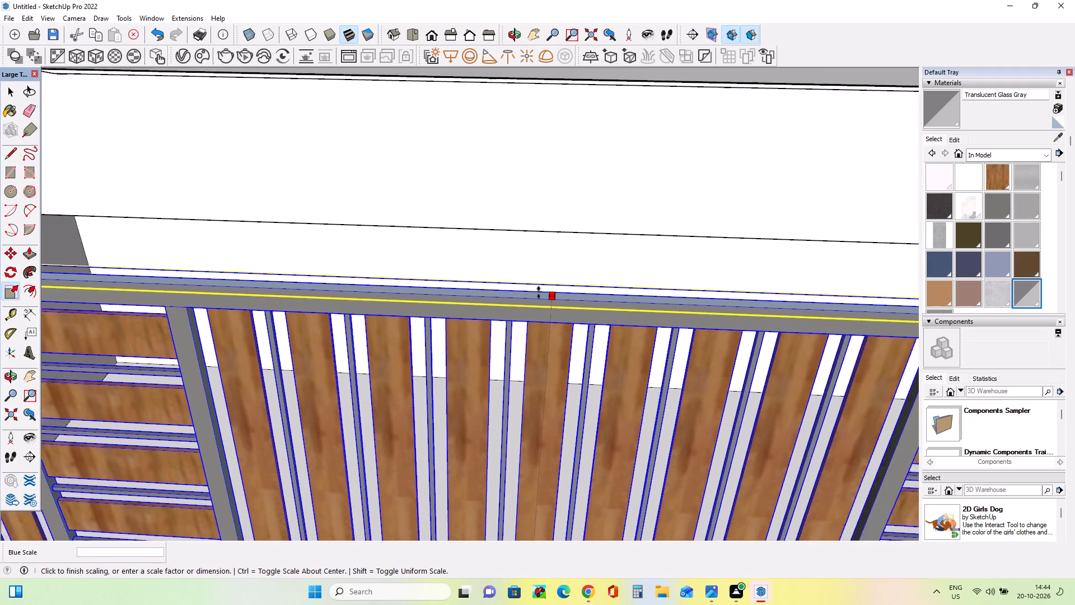
scroll(539, 292, down, 9)
click(537, 267)
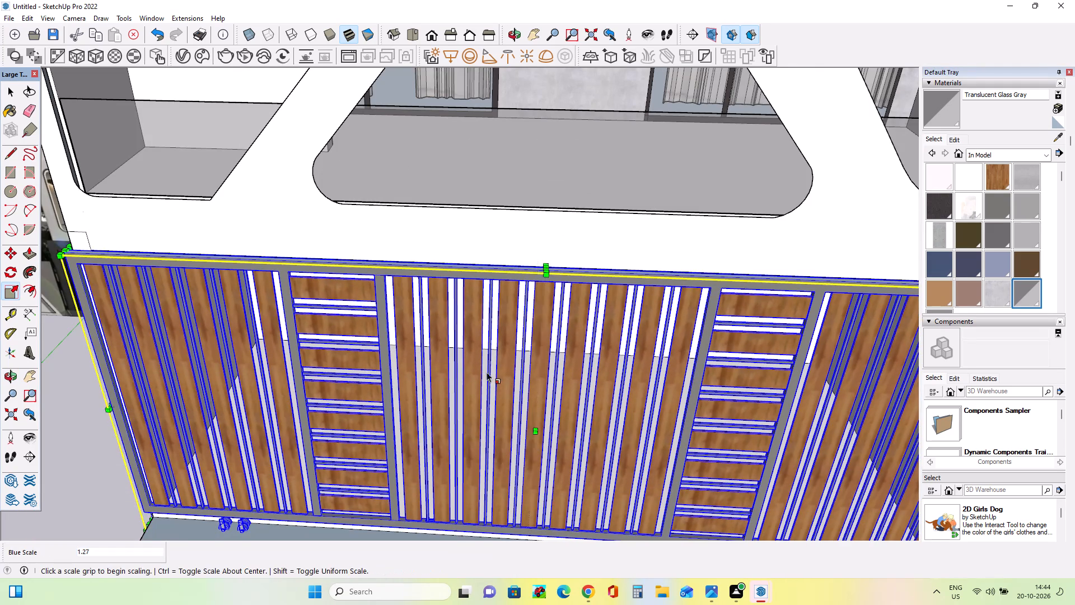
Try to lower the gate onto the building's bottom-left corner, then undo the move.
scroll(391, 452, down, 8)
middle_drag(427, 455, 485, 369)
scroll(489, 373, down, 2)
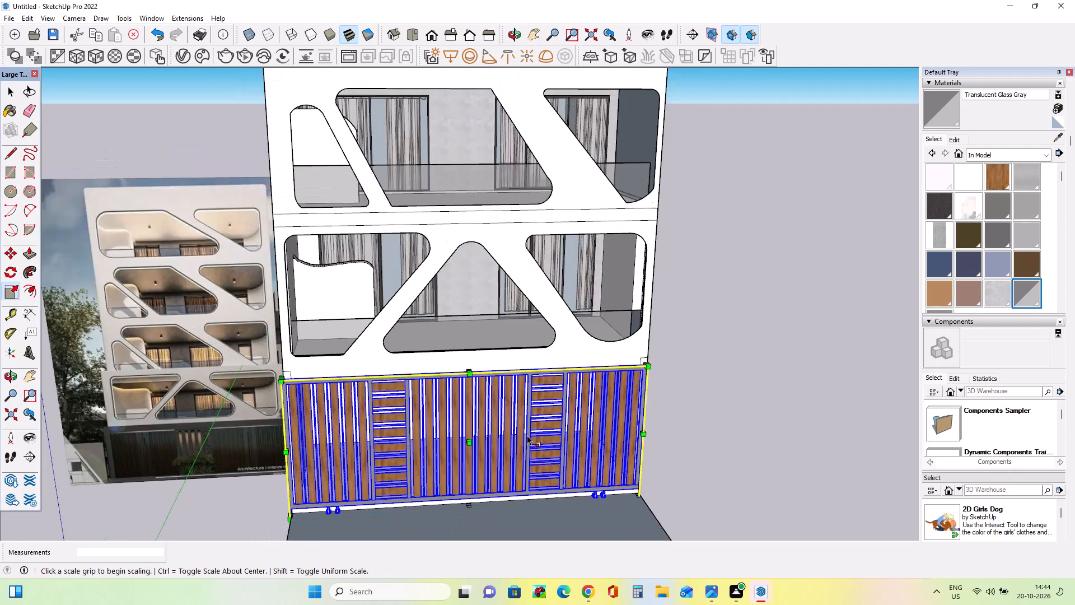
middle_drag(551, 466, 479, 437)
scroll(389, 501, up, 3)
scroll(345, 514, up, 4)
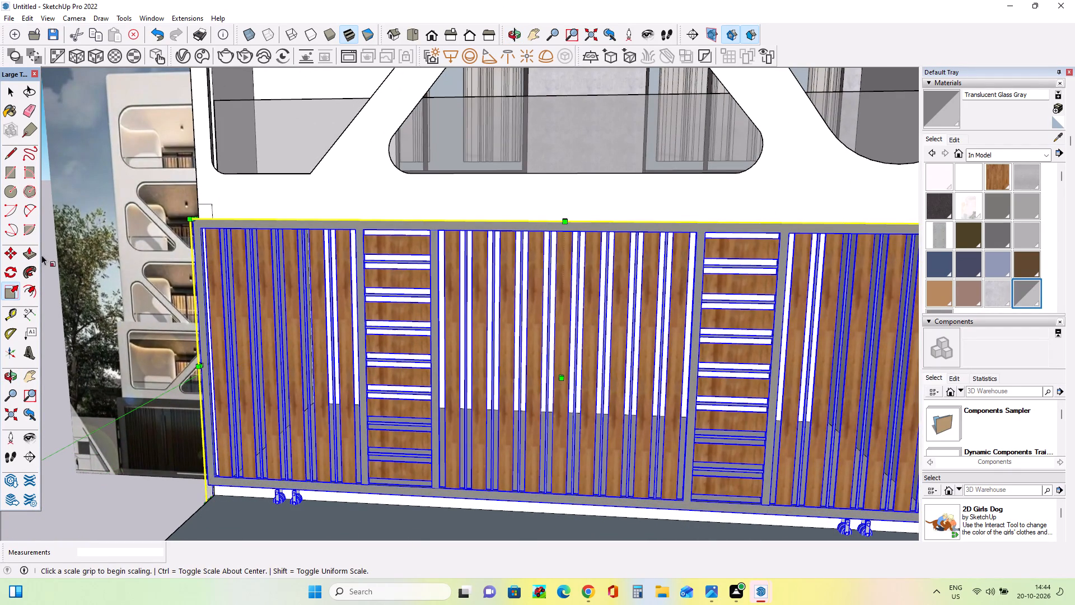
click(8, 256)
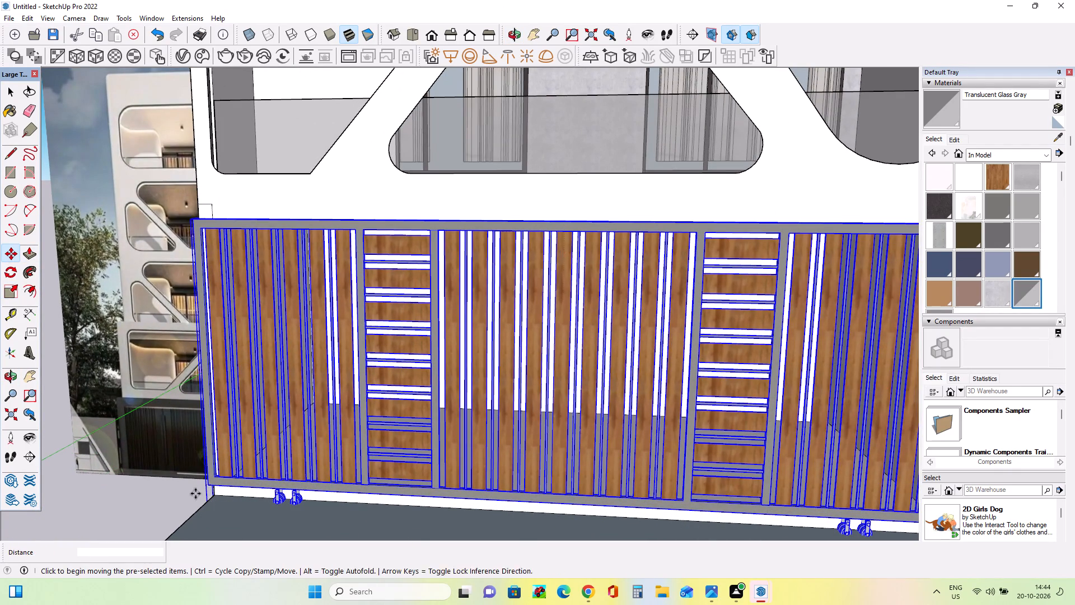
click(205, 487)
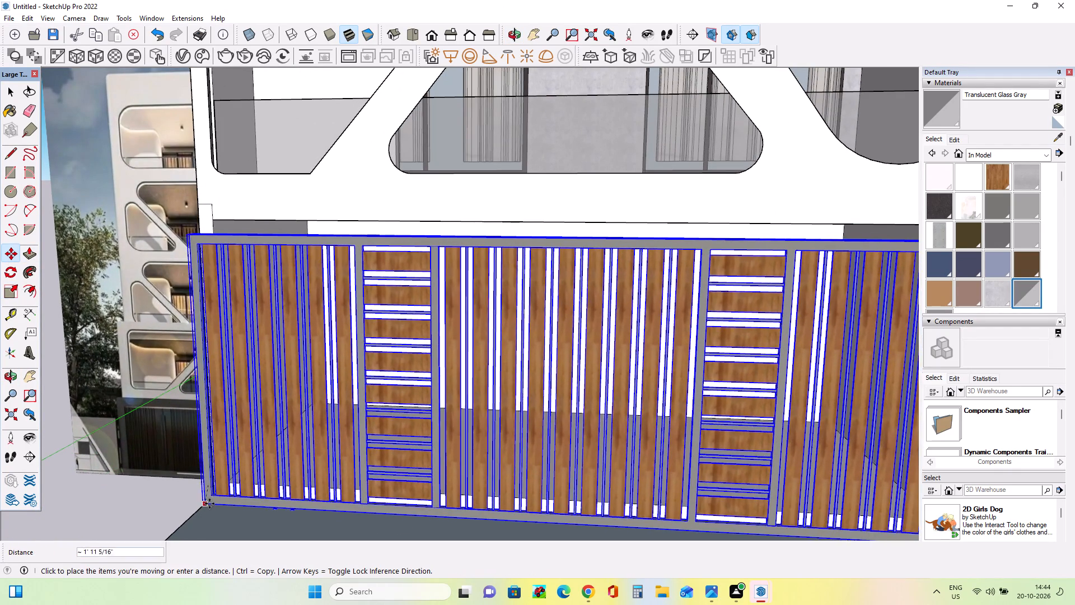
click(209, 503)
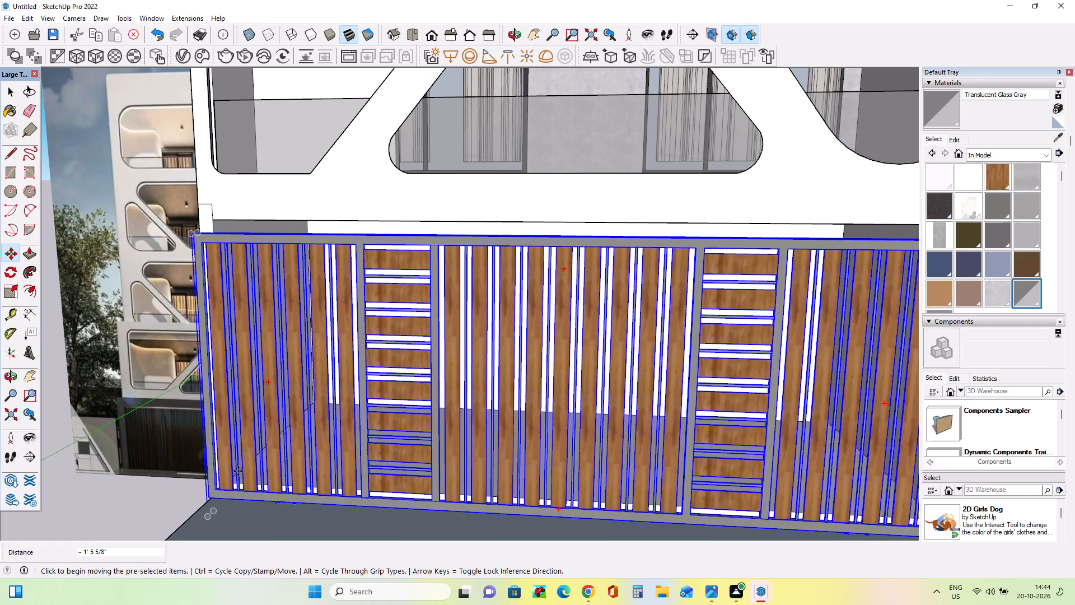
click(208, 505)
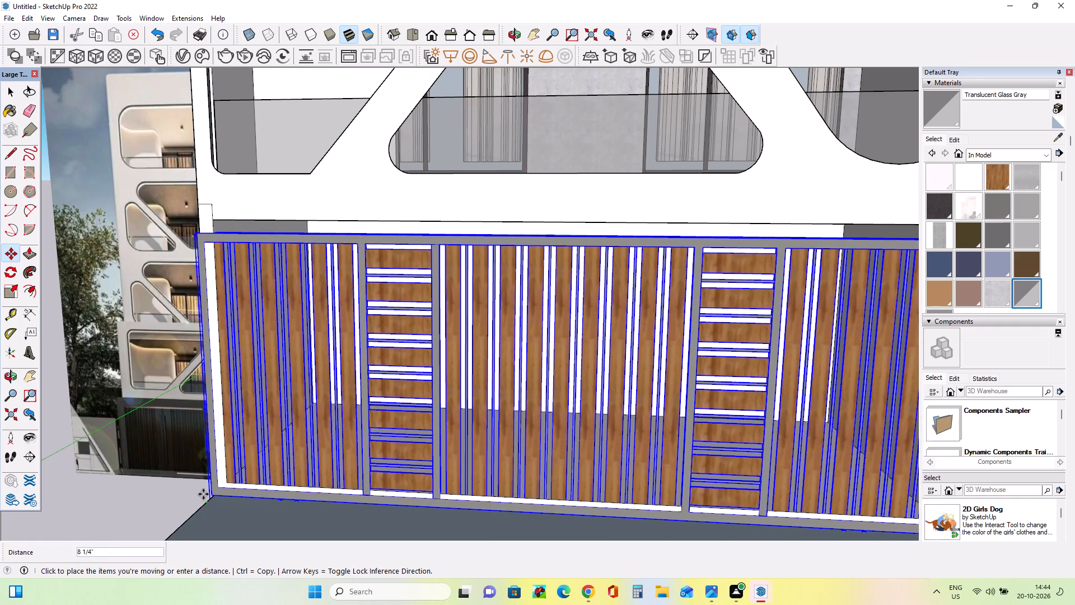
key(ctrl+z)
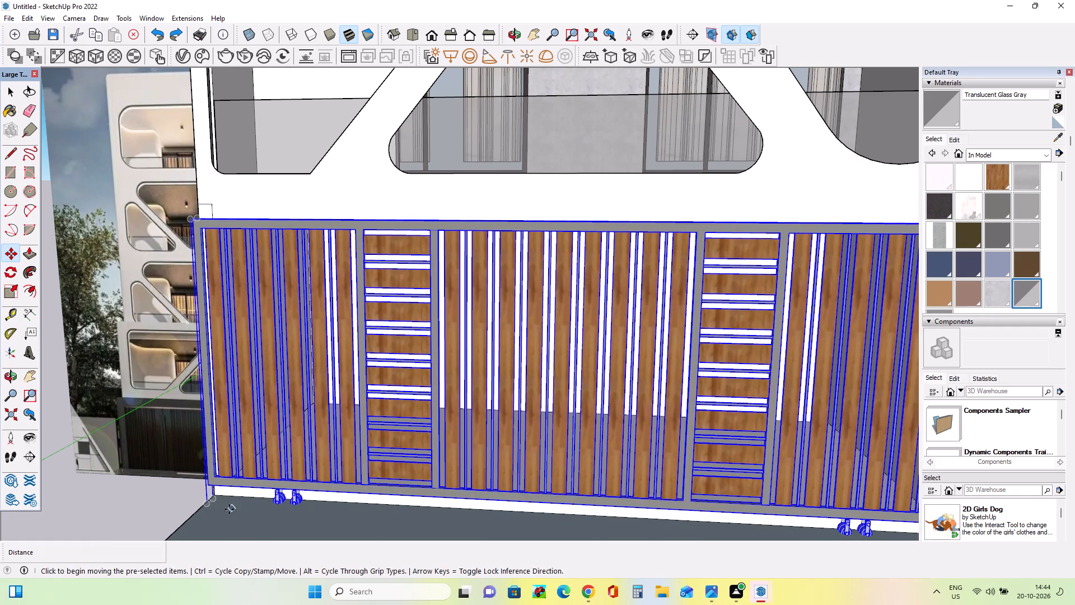
Open the nested gate component for editing and paint its vertical wooden slats with the Asphalt New material.
scroll(227, 505, down, 7)
middle_drag(382, 540, 476, 534)
scroll(431, 466, up, 1)
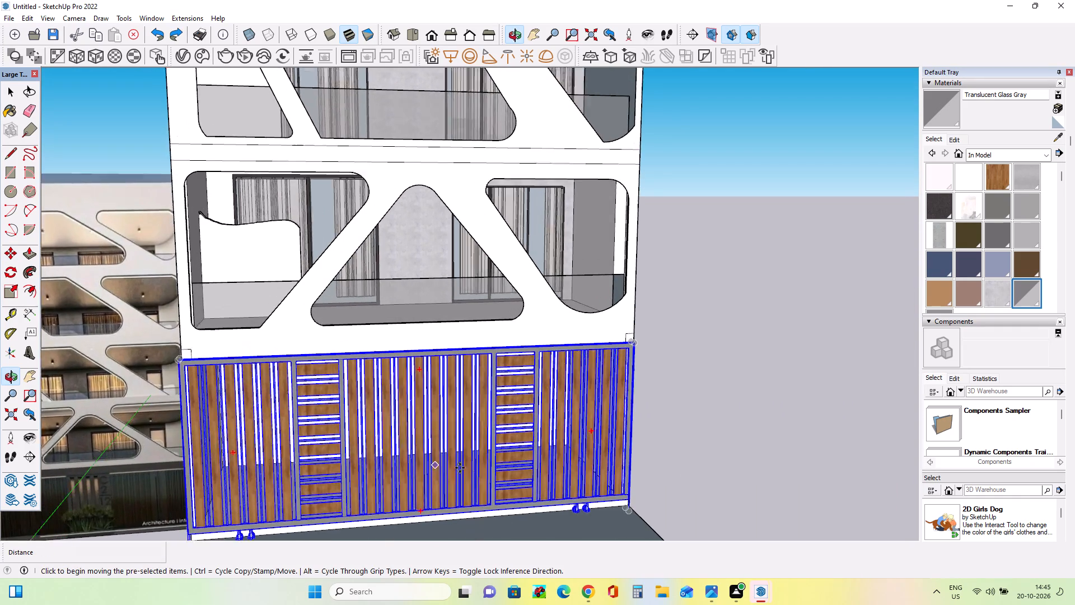
scroll(460, 468, up, 1)
right_click(372, 416)
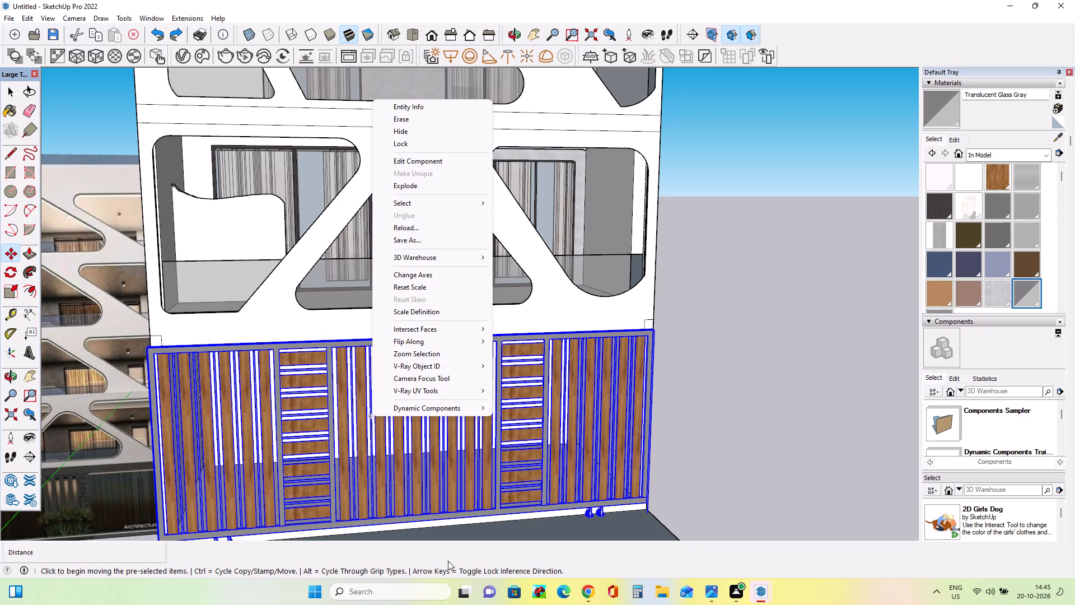
click(413, 162)
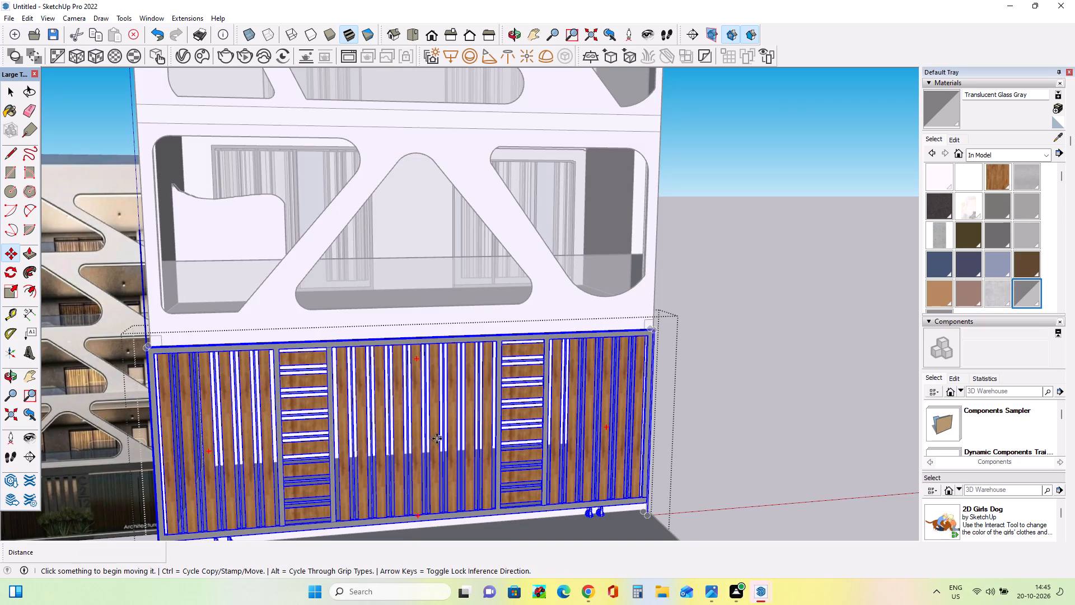
right_click(437, 439)
click(468, 170)
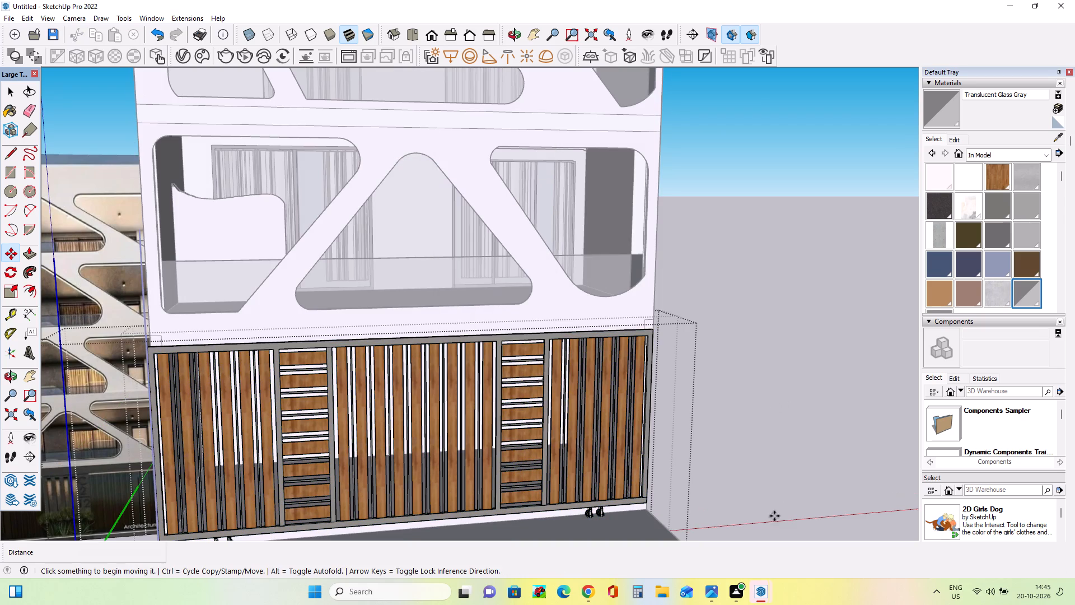
click(943, 203)
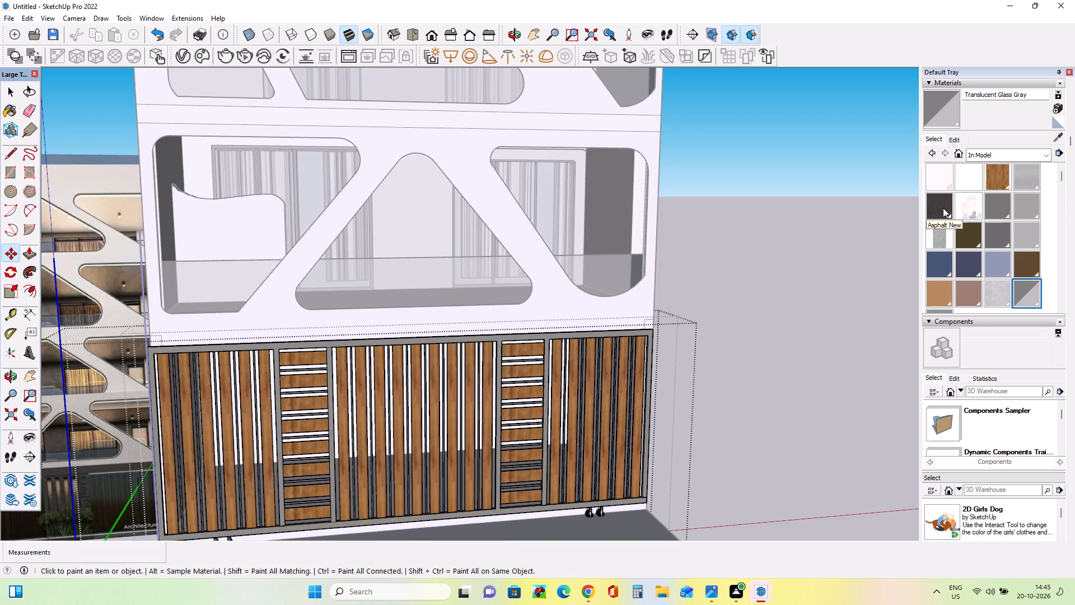
click(540, 485)
click(551, 477)
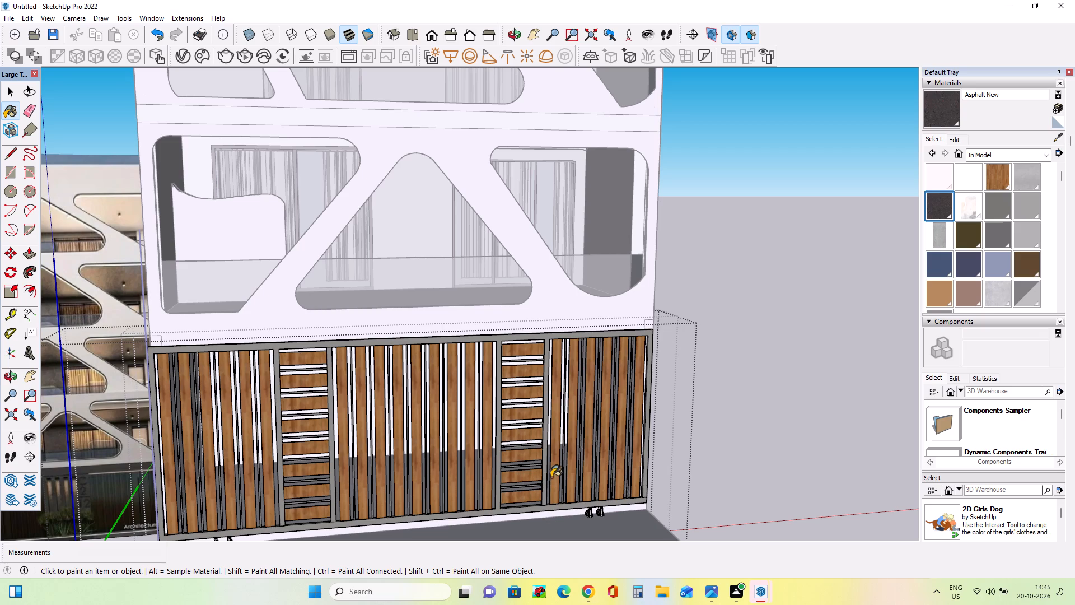
click(555, 474)
right_click(554, 469)
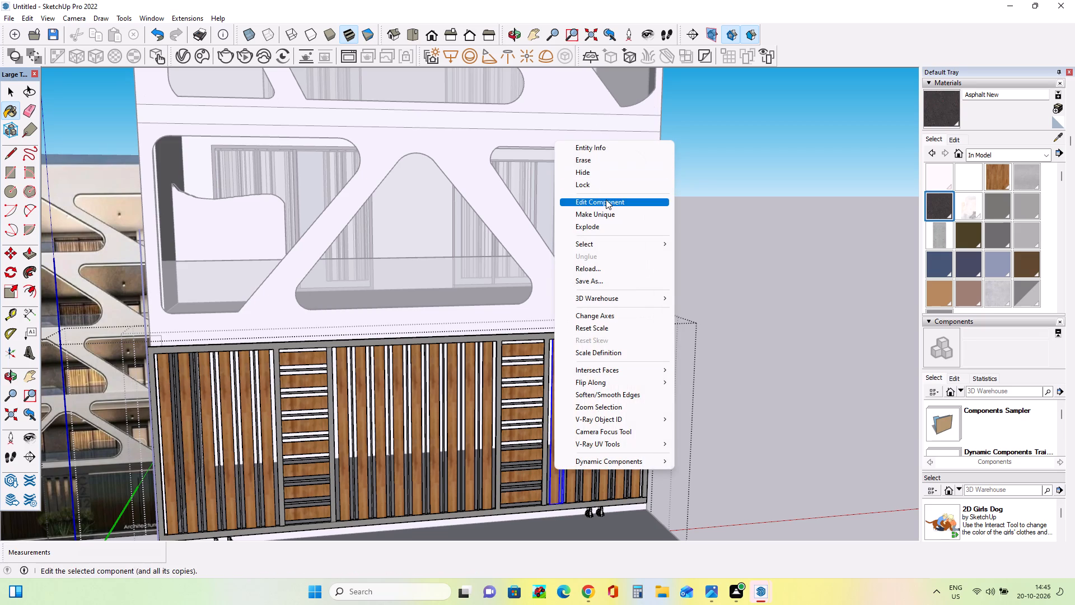
click(606, 202)
click(555, 434)
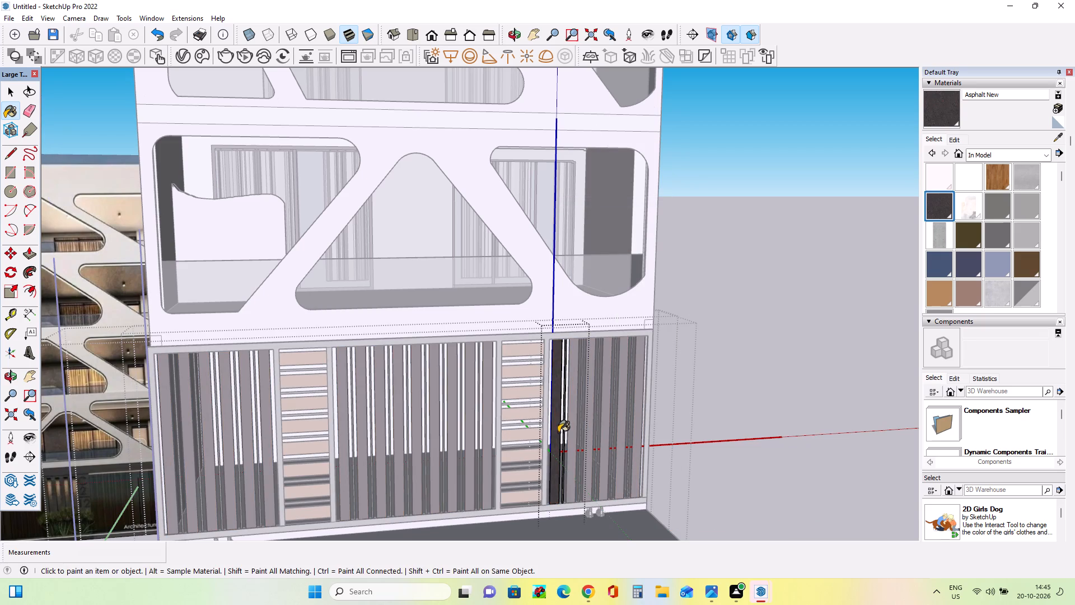
click(15, 88)
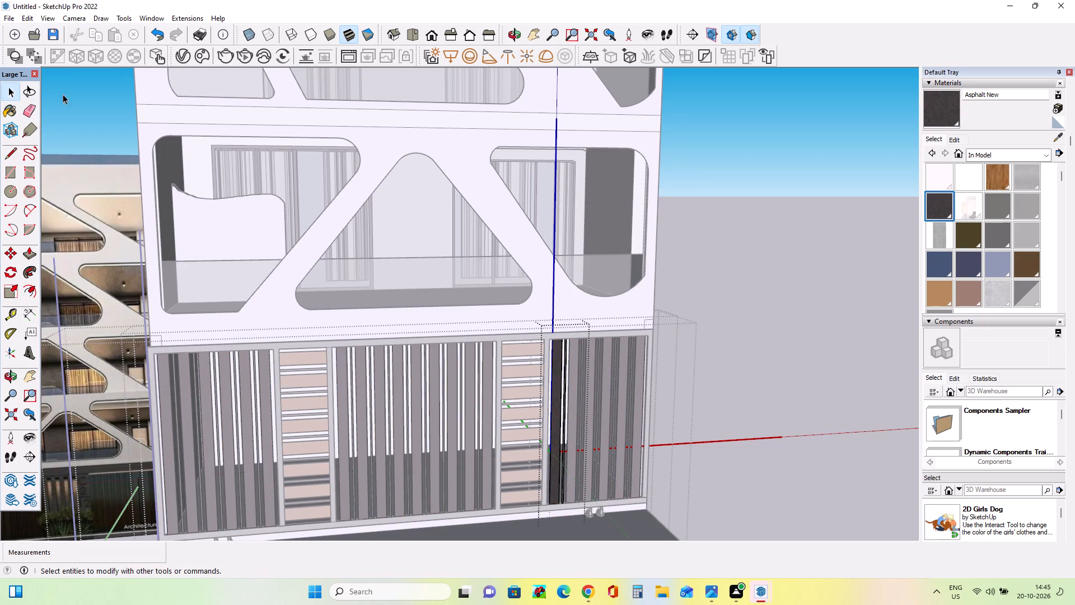
double_click(719, 302)
Paint the gate's horizontal wooden slats with the Asphalt New material inside their component, and exit component editing.
click(530, 455)
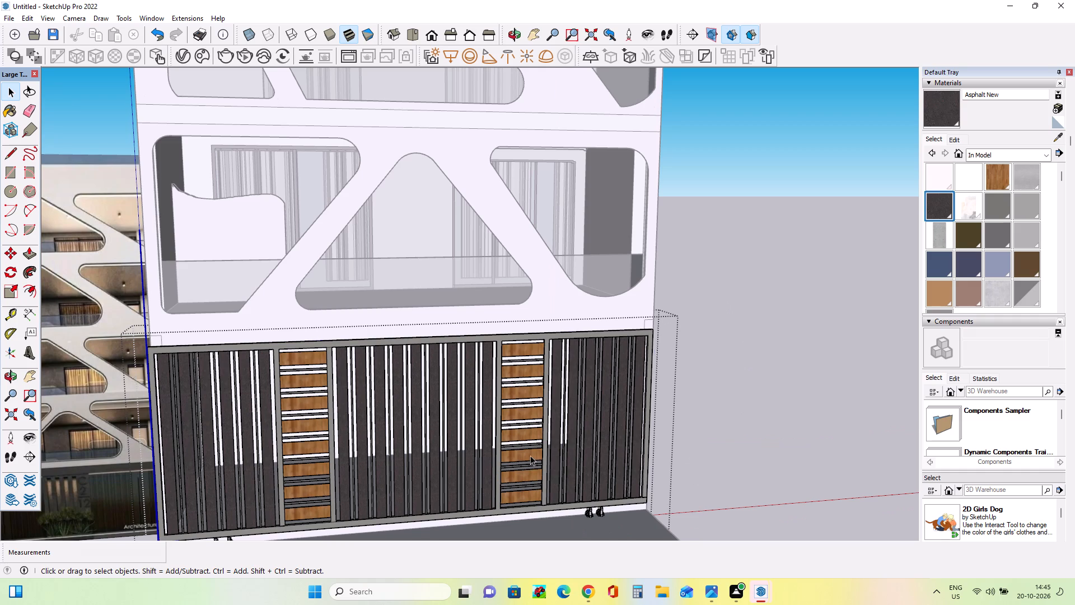
right_click(530, 455)
click(605, 189)
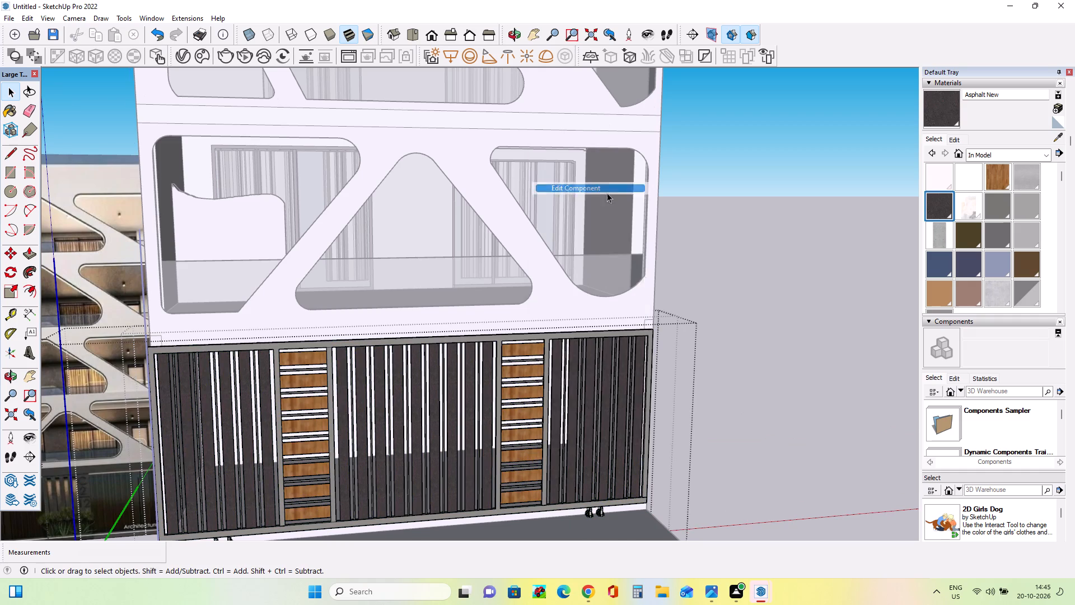
click(526, 456)
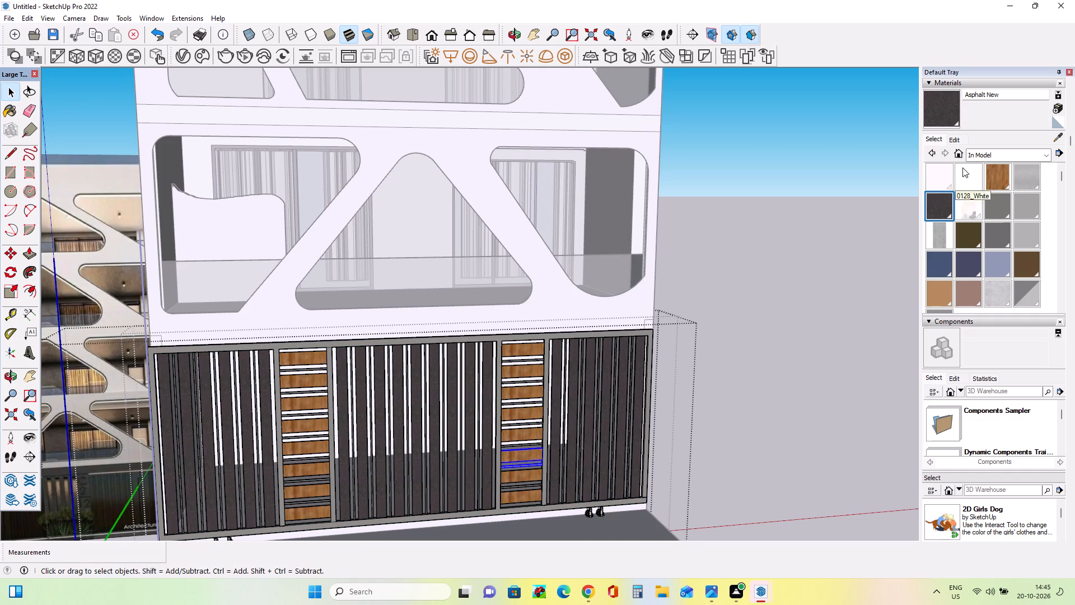
click(942, 209)
click(533, 460)
click(533, 456)
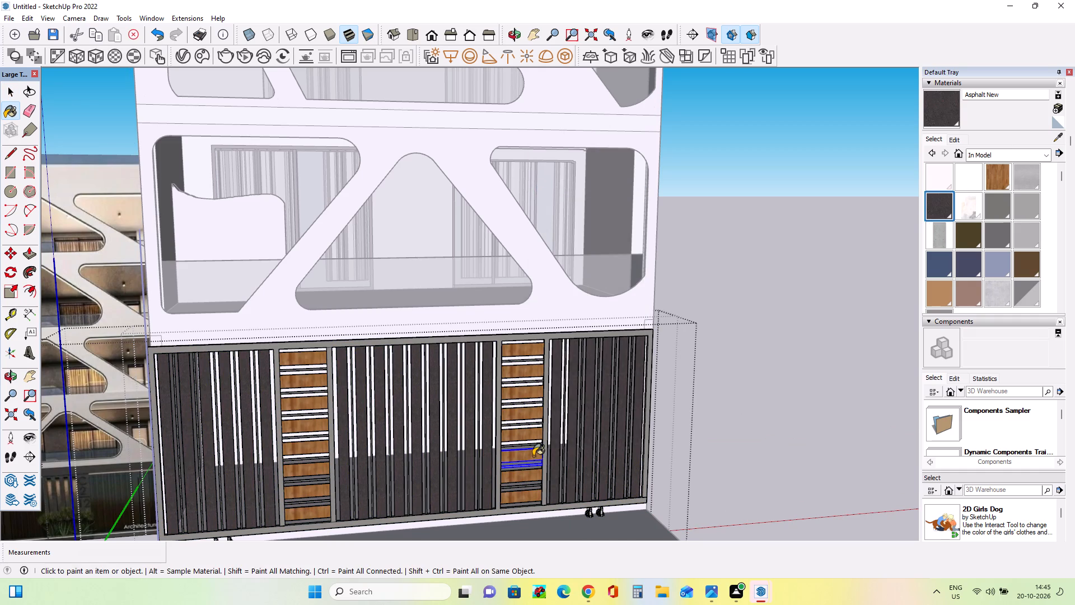
right_click(532, 455)
click(569, 190)
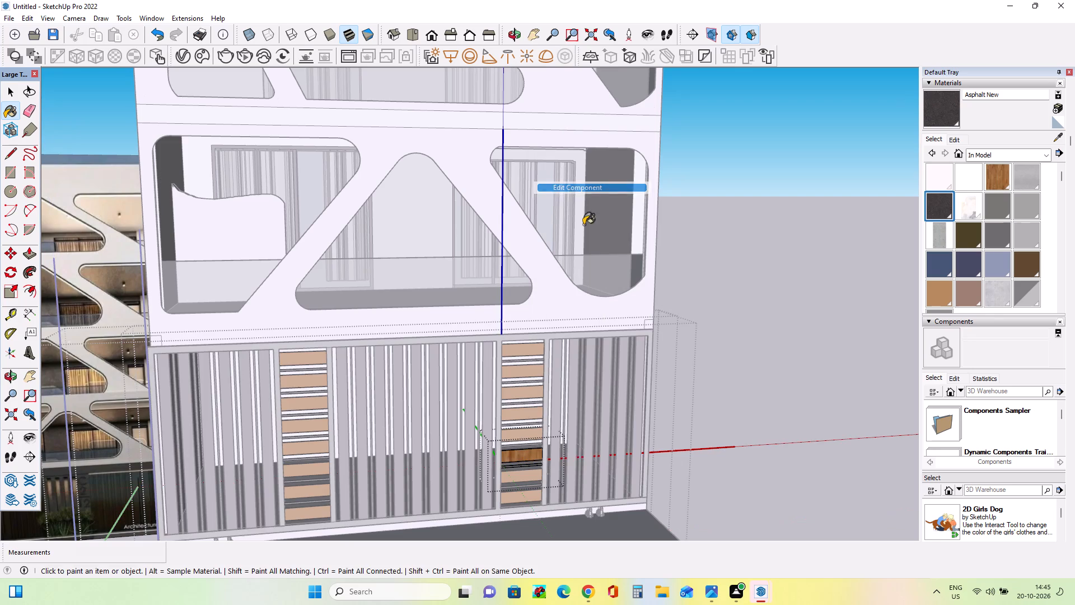
click(530, 459)
click(729, 370)
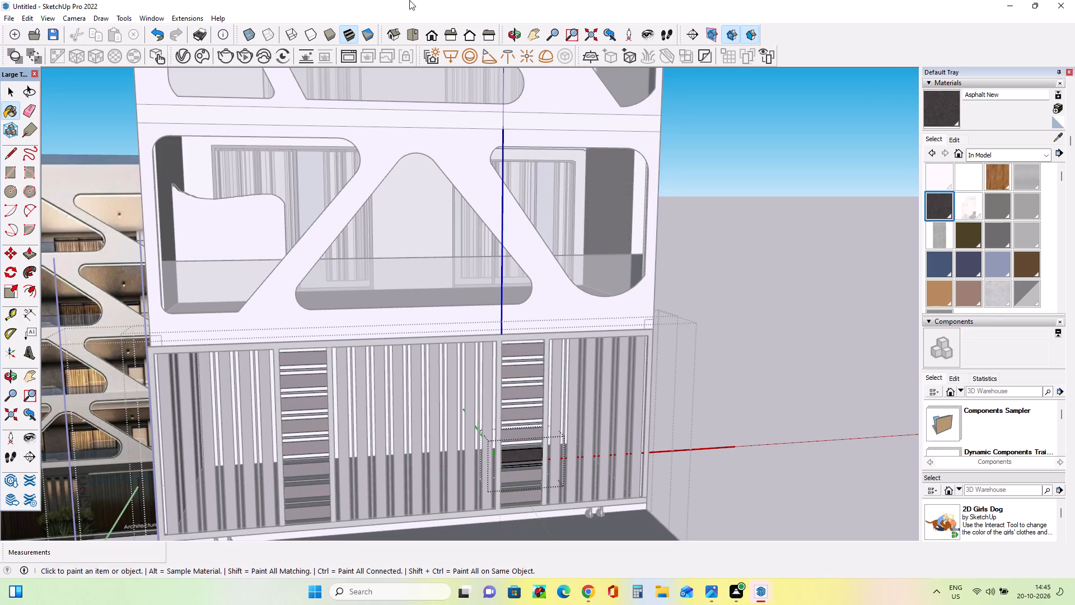
click(3, 83)
click(754, 207)
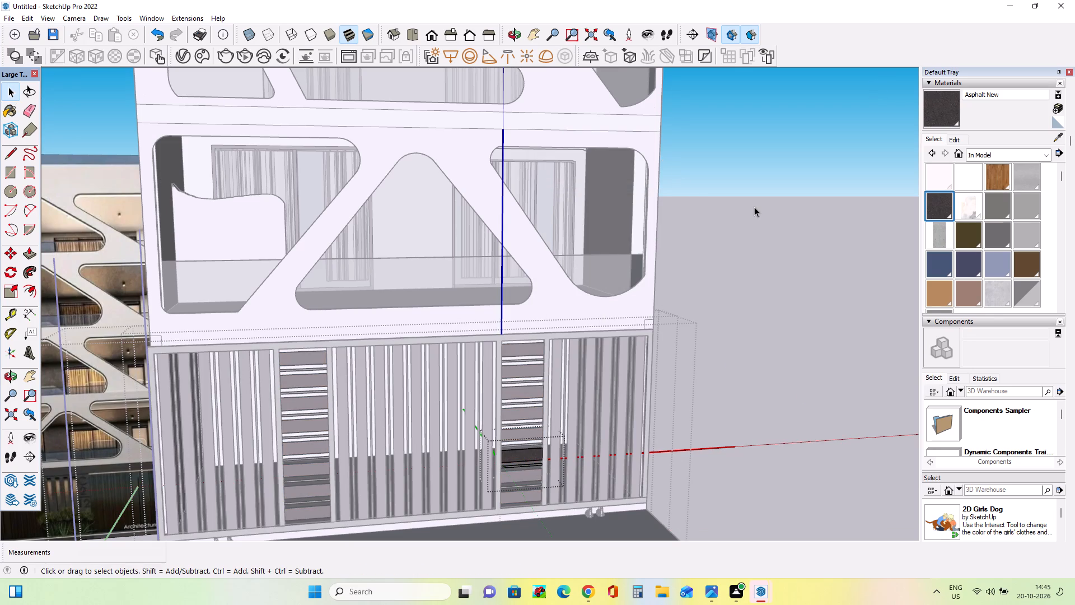
double_click(777, 237)
scroll(806, 375, down, 6)
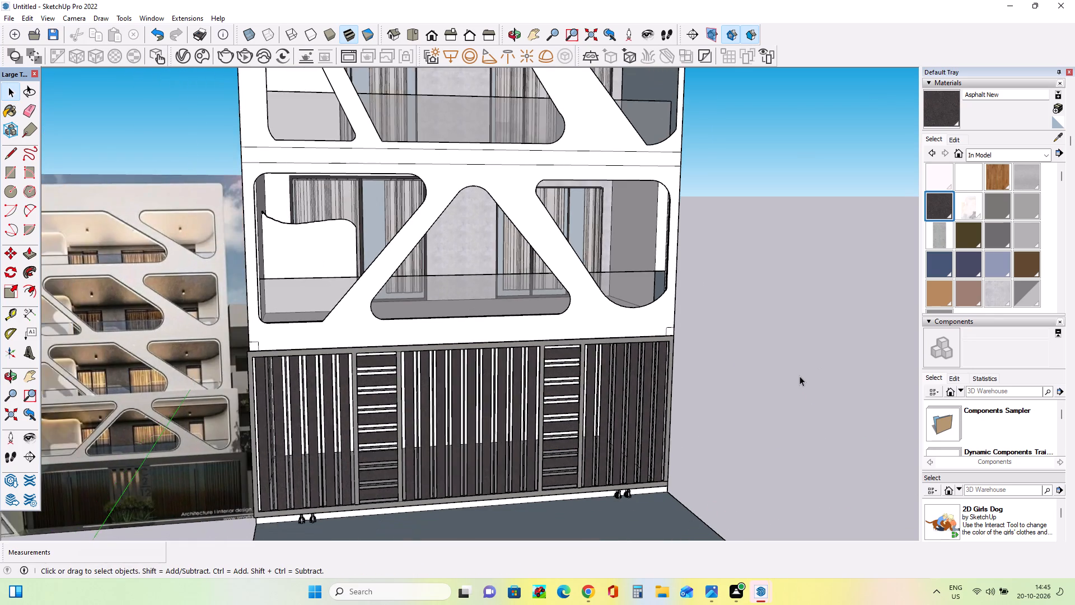
Examine the repainted gate up close and the whole facade beside the reference photo.
scroll(800, 376, down, 9)
middle_drag(800, 387, 677, 419)
scroll(679, 419, down, 2)
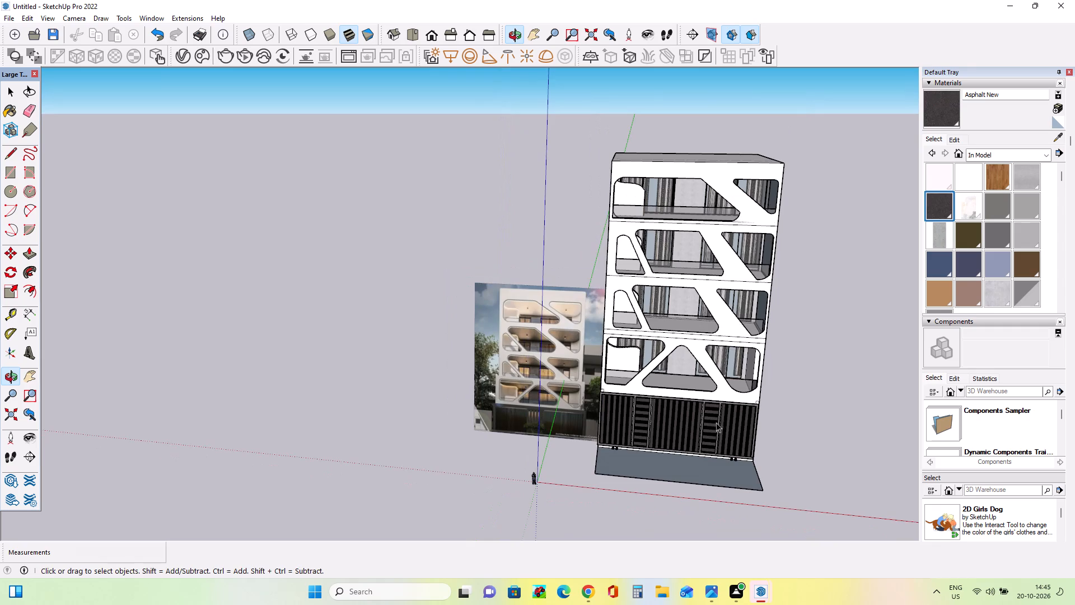
middle_drag(764, 394, 802, 302)
scroll(791, 301, up, 3)
middle_drag(797, 328, 805, 340)
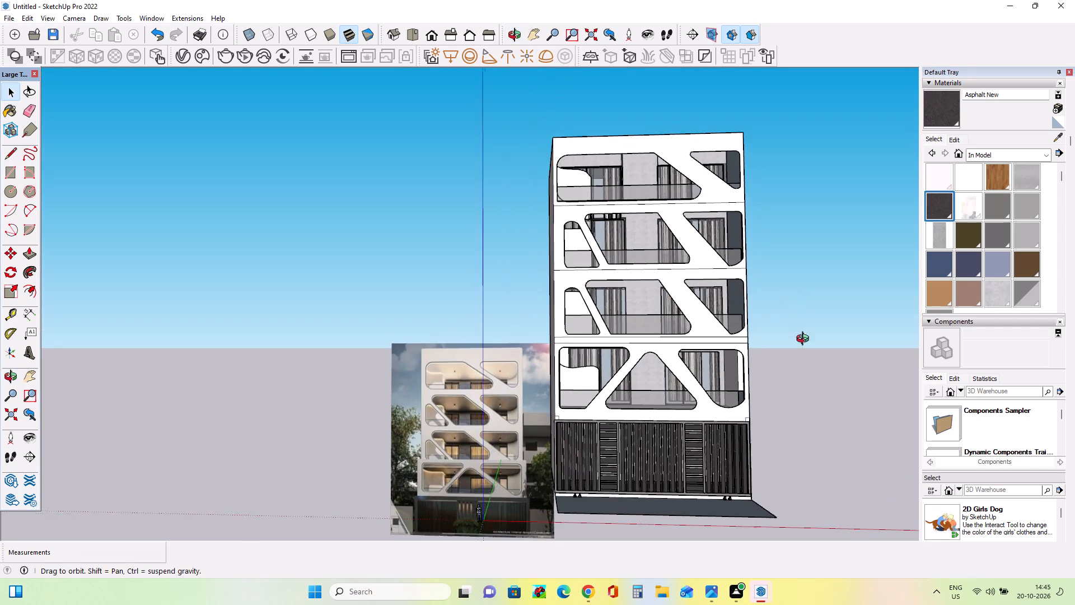
middle_drag(805, 340, 811, 355)
scroll(668, 450, up, 11)
scroll(572, 445, down, 1)
scroll(572, 445, up, 5)
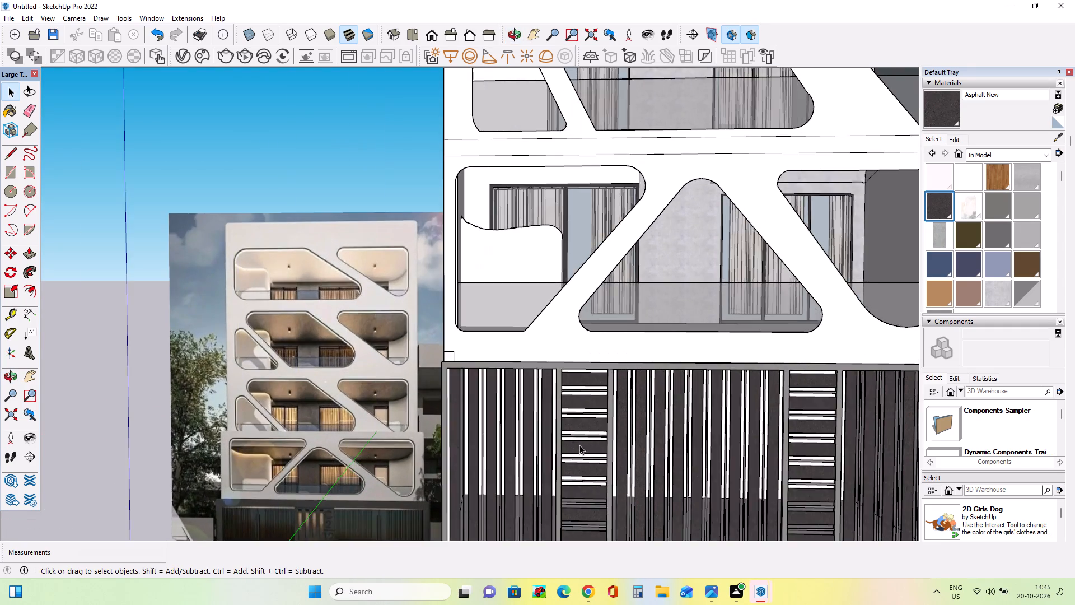
scroll(579, 445, up, 6)
scroll(597, 462, down, 1)
scroll(600, 463, up, 6)
scroll(602, 468, down, 1)
scroll(602, 468, up, 8)
scroll(609, 474, down, 4)
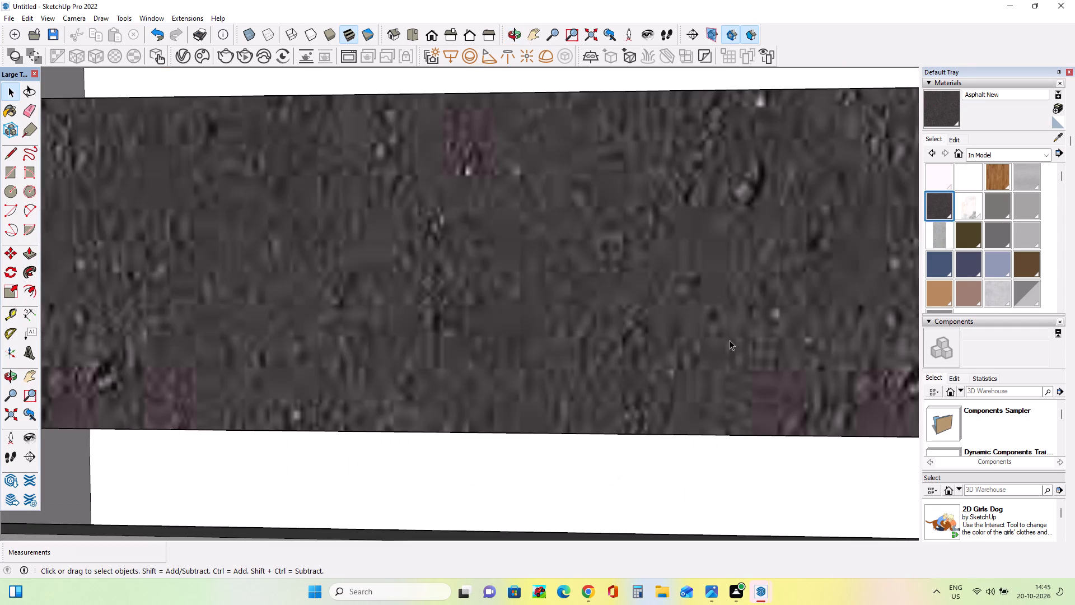
scroll(971, 206, down, 3)
Paint the white surface in the gaps between the gate's horizontal slats with the in-model material 0010_Snow.
scroll(974, 216, up, 5)
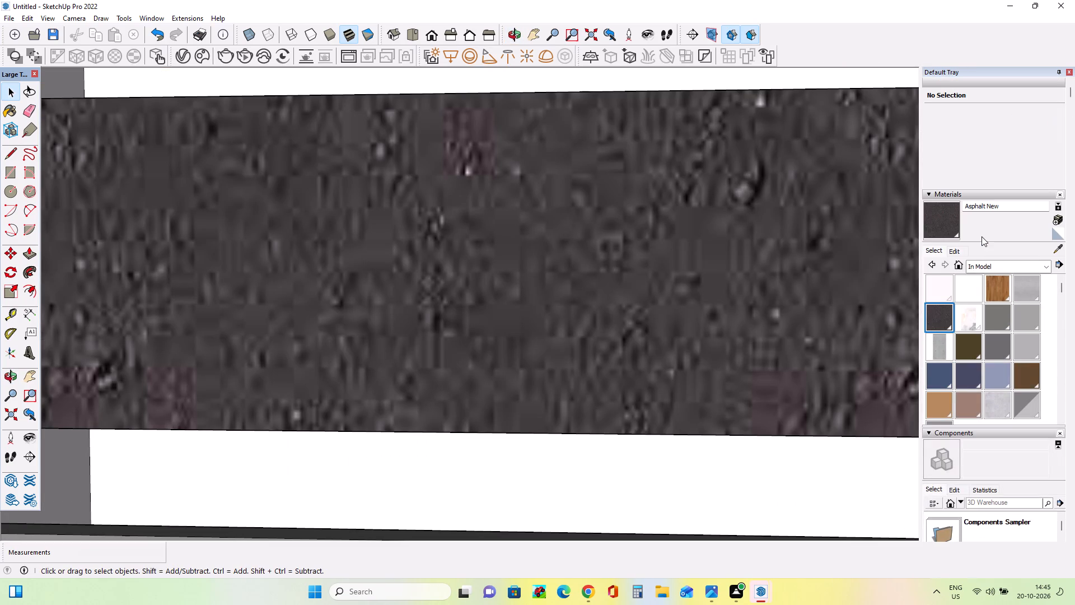
scroll(981, 240, up, 1)
click(940, 287)
scroll(629, 392, down, 3)
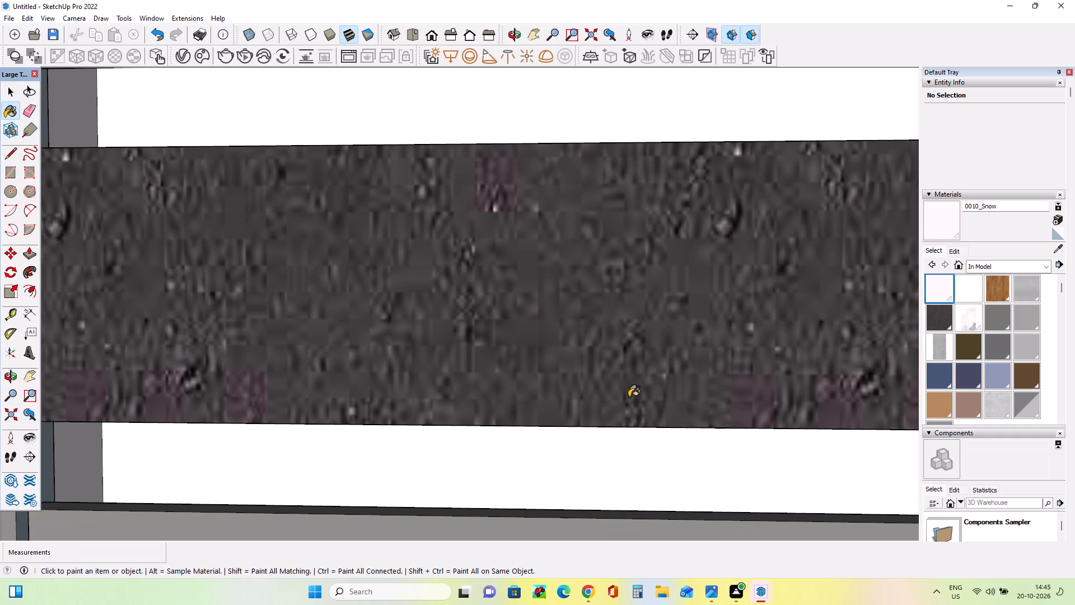
click(592, 471)
click(600, 462)
scroll(511, 412, down, 3)
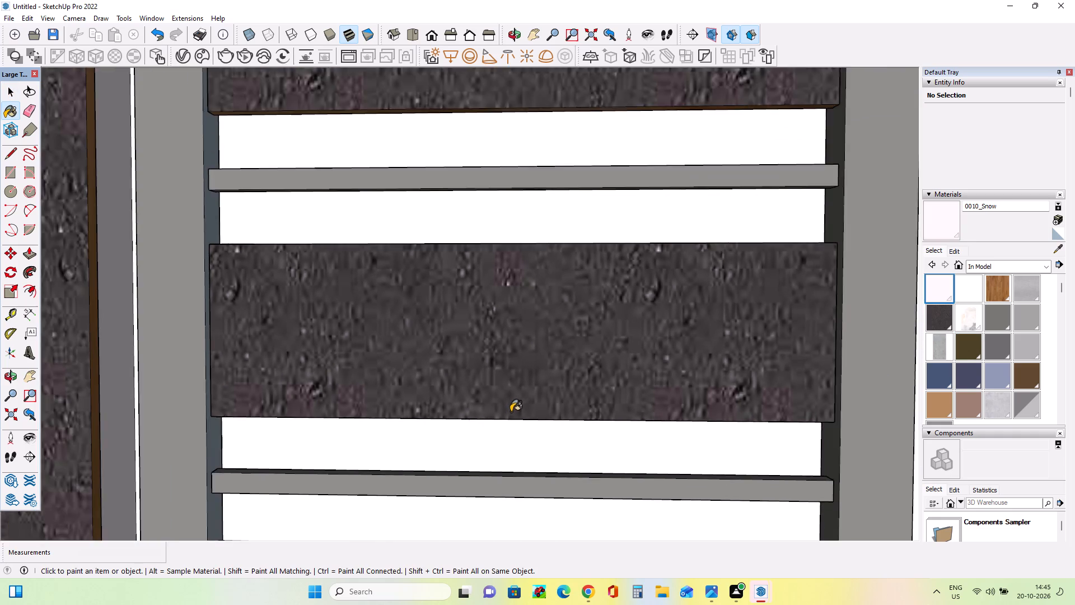
scroll(511, 412, down, 20)
scroll(511, 412, down, 9)
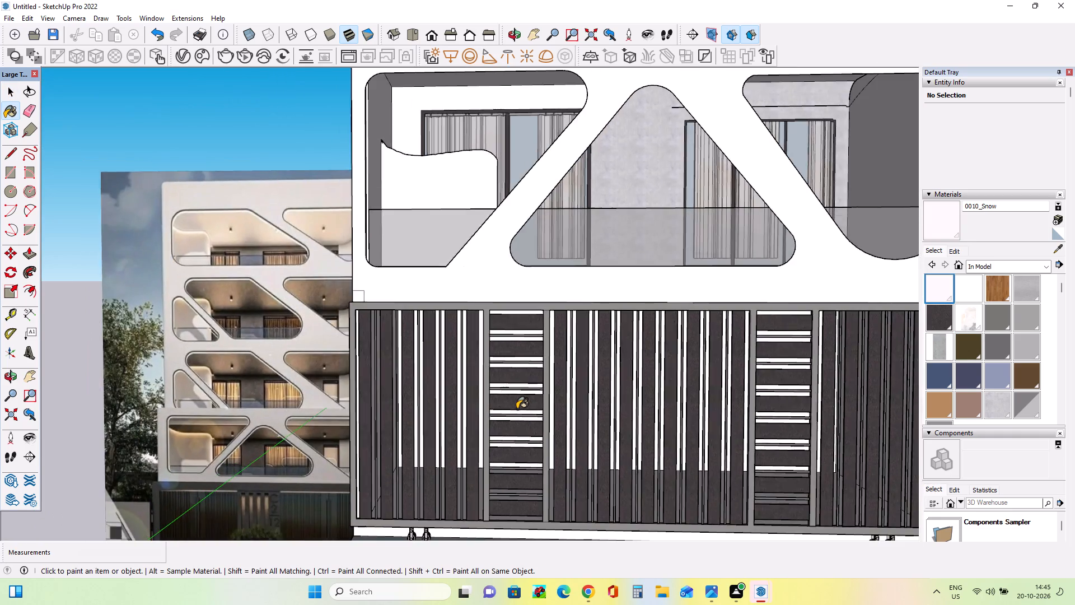
Paint the forecourt slab in front of the gate with the in-model material Polished Concrete New.
scroll(517, 409, down, 11)
middle_drag(552, 420, 584, 440)
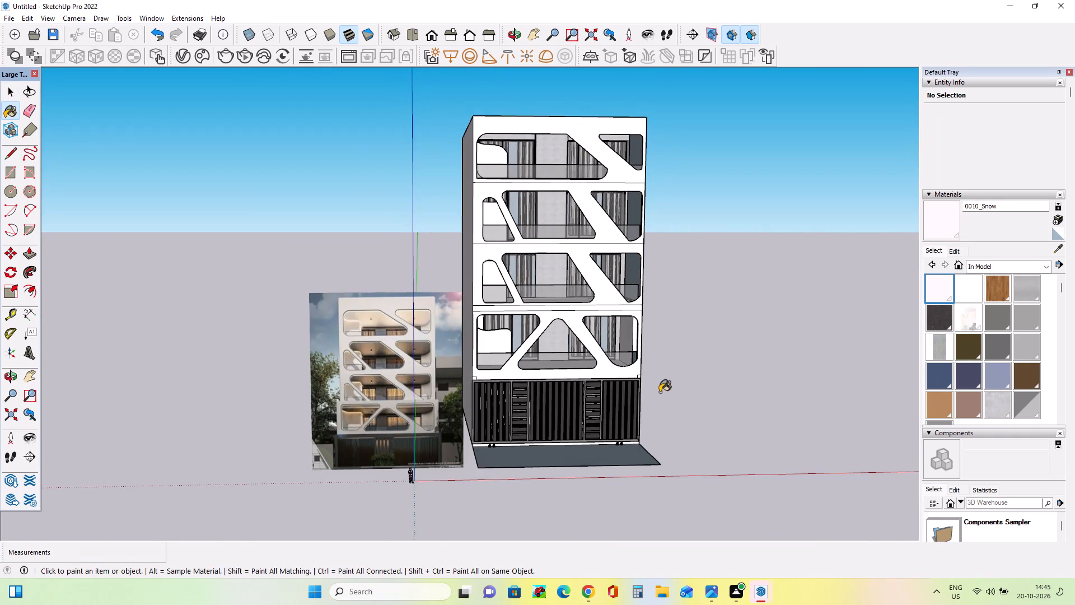
scroll(663, 371, up, 2)
scroll(669, 346, down, 3)
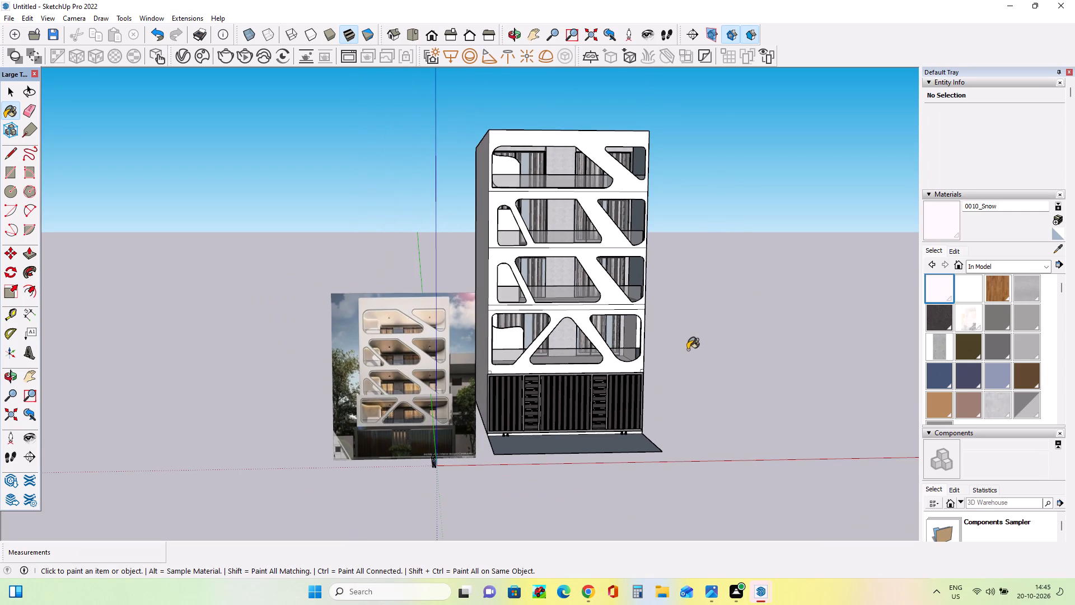
click(33, 378)
drag(226, 246, 175, 285)
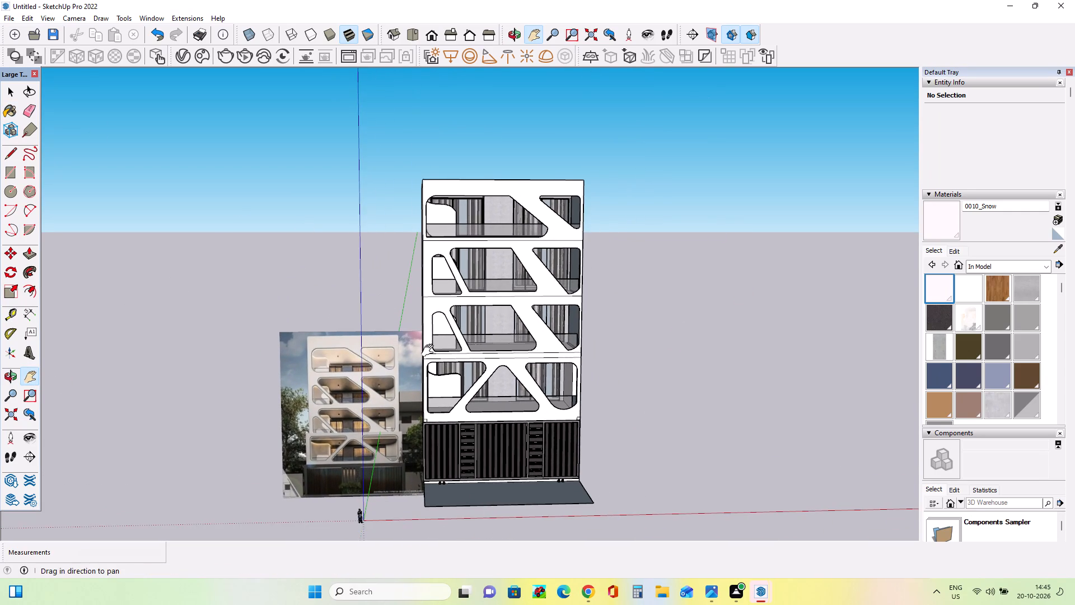
scroll(430, 351, up, 1)
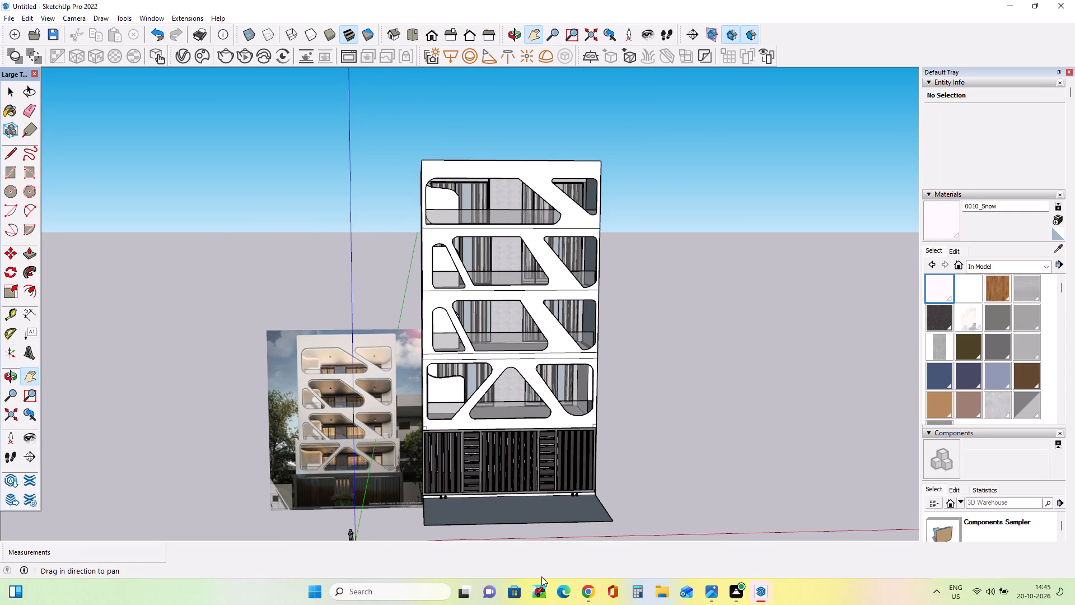
click(1003, 420)
click(1004, 402)
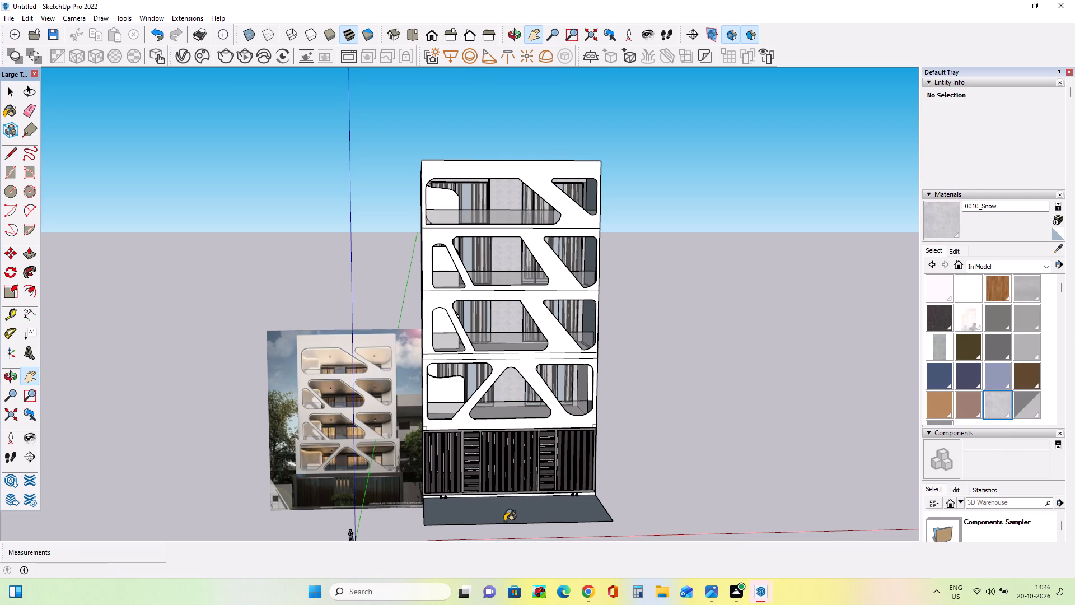
click(504, 522)
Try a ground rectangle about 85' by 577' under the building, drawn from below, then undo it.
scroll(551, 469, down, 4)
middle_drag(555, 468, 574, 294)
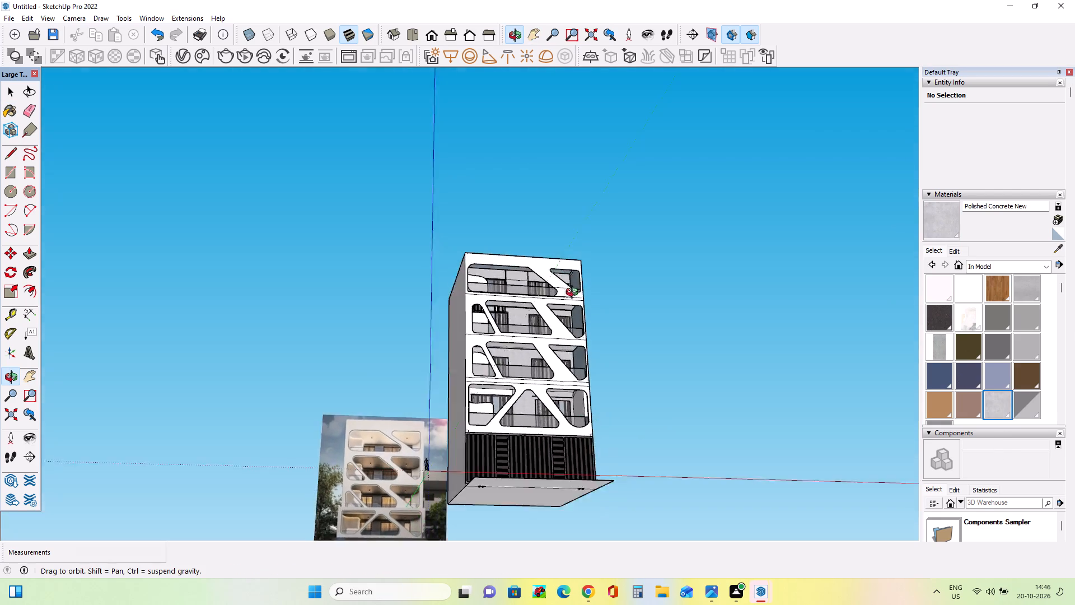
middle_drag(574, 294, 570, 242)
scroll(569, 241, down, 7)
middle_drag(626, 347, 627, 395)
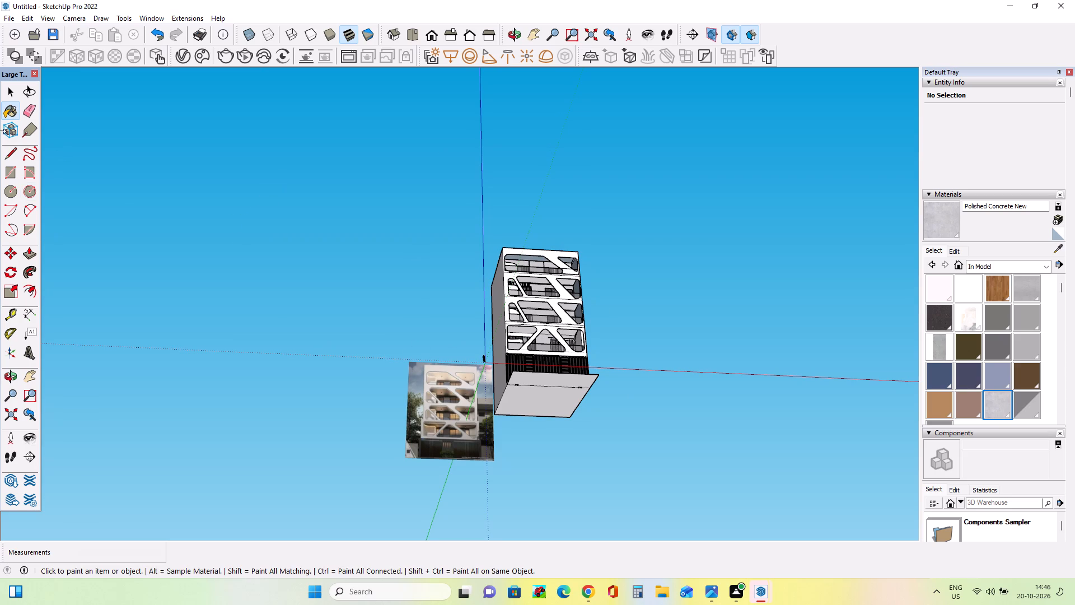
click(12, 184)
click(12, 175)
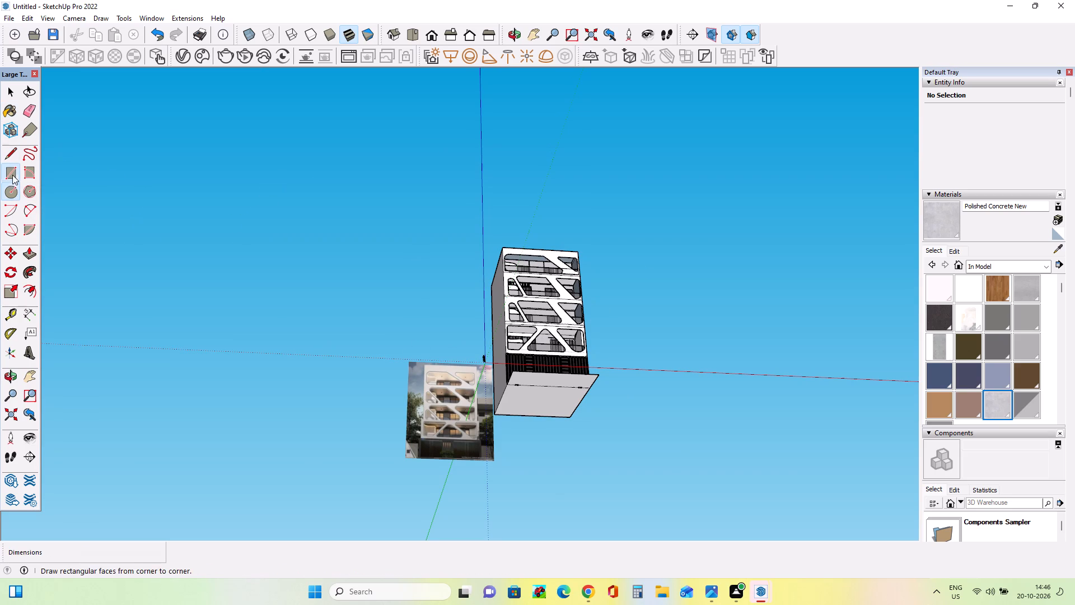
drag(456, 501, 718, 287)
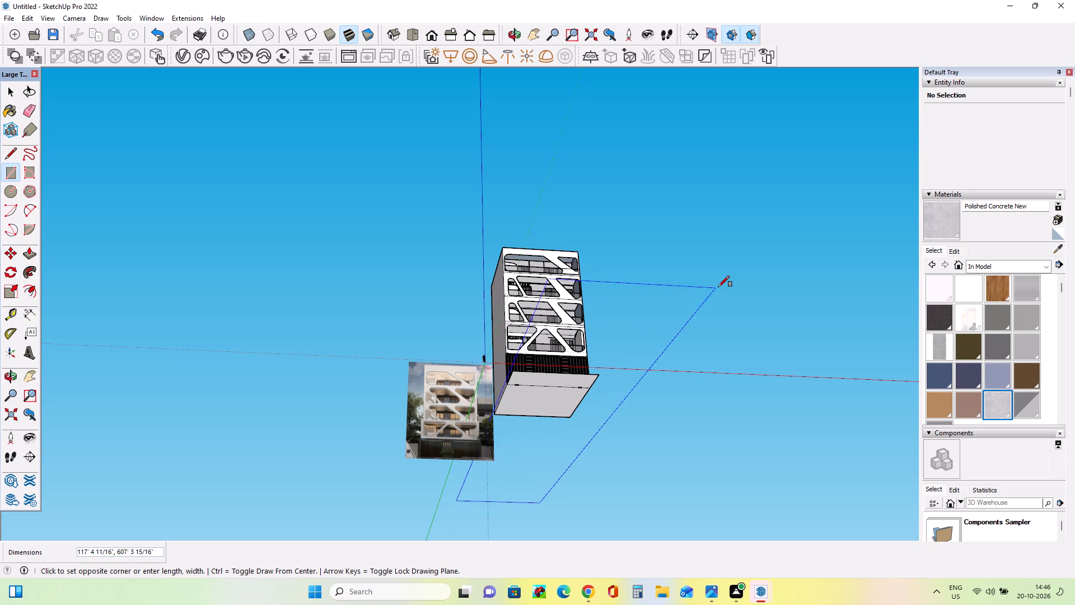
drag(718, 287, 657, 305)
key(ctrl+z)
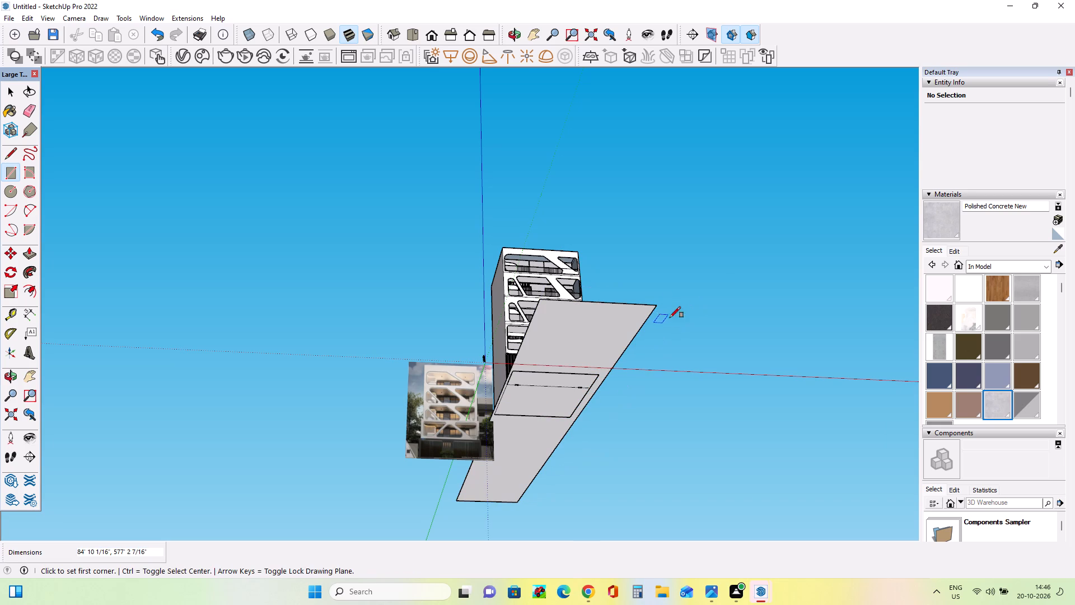
Draw a larger ground rectangle under the building, extending well beyond it and the reference photo on all sides.
drag(751, 302, 371, 530)
Paint the ground rectangle with Grass Dark Green from the Landscaping, Fencing and Vegetation materials.
middle_drag(582, 486, 541, 604)
scroll(541, 604, down, 3)
scroll(581, 390, down, 5)
middle_drag(621, 460, 637, 565)
scroll(609, 411, up, 3)
scroll(609, 411, down, 1)
scroll(609, 411, up, 7)
middle_drag(618, 441, 624, 464)
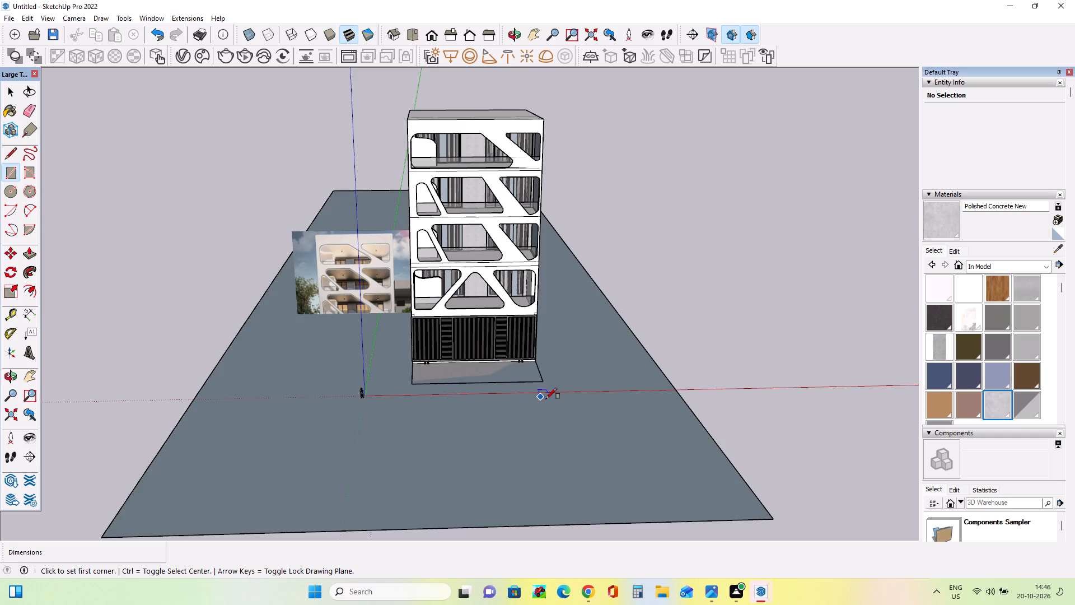
scroll(546, 399, up, 1)
middle_drag(553, 409, 602, 485)
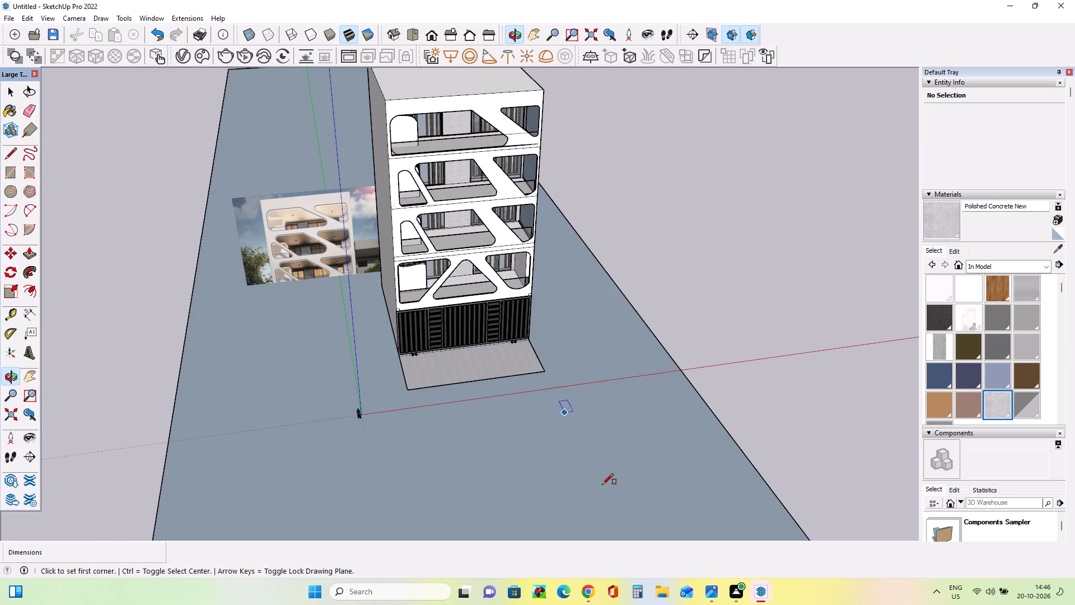
click(1017, 267)
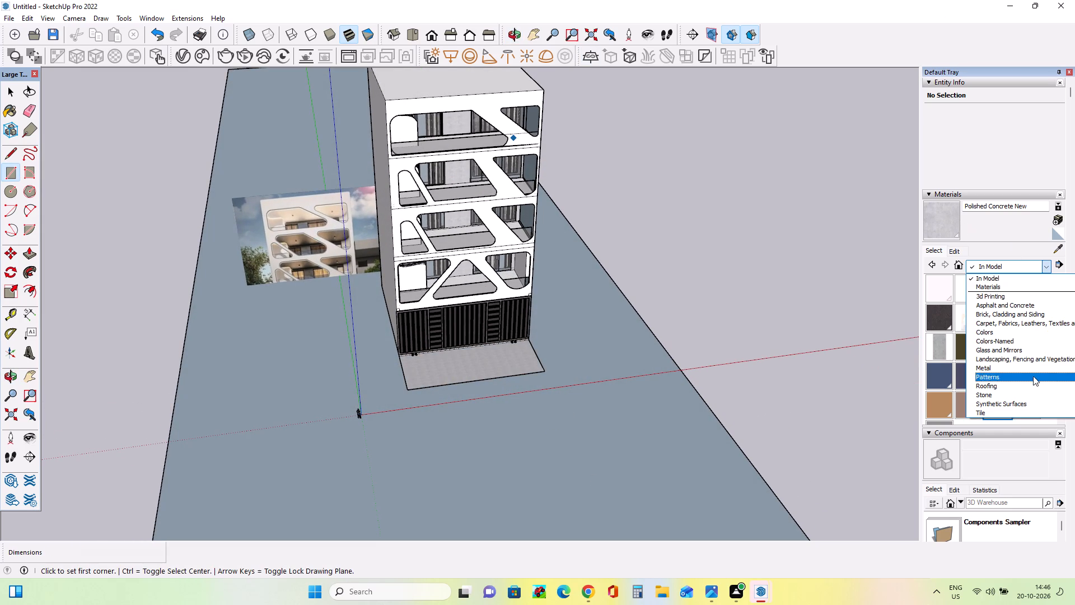
click(1046, 358)
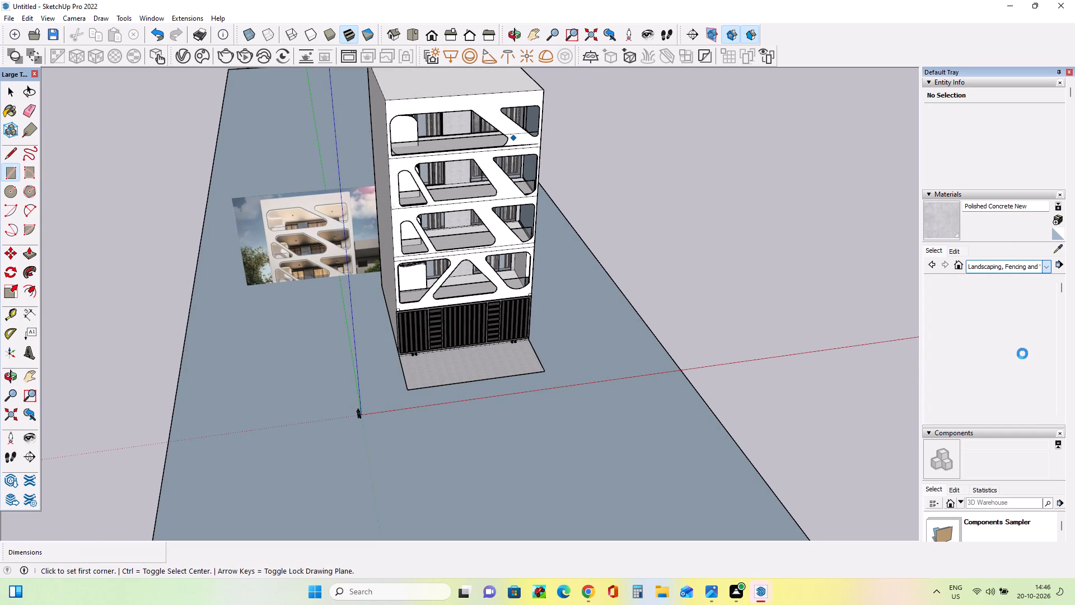
click(1027, 333)
click(1035, 348)
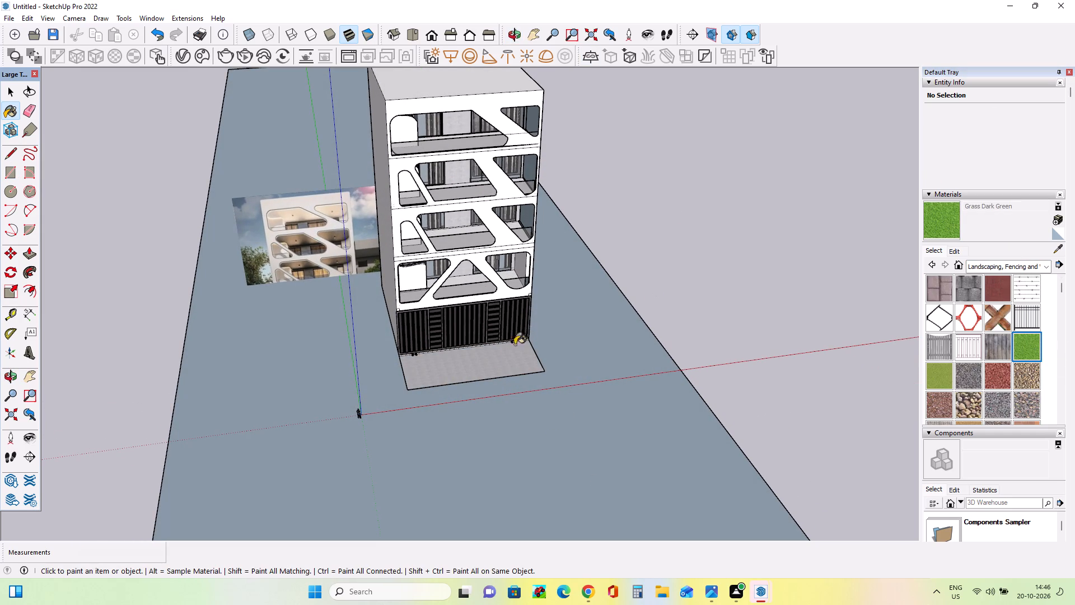
click(526, 421)
Frame the building and lawn in a front view, run a V-Ray render, and close the frame buffer.
middle_drag(591, 391, 555, 358)
scroll(555, 358, down, 3)
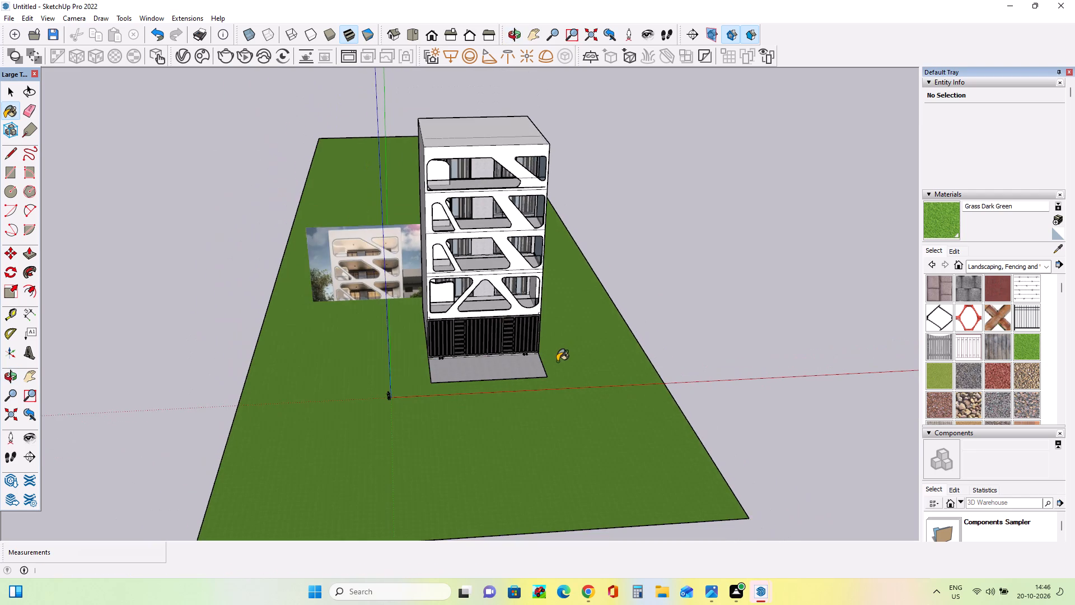
middle_drag(576, 352, 584, 361)
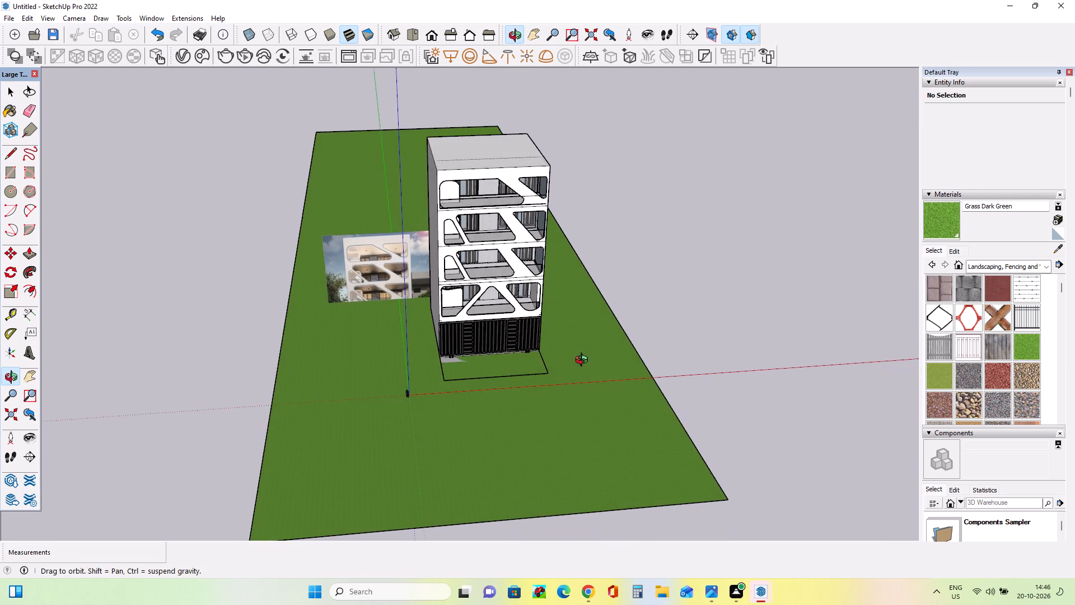
middle_drag(584, 361, 564, 250)
scroll(571, 264, up, 2)
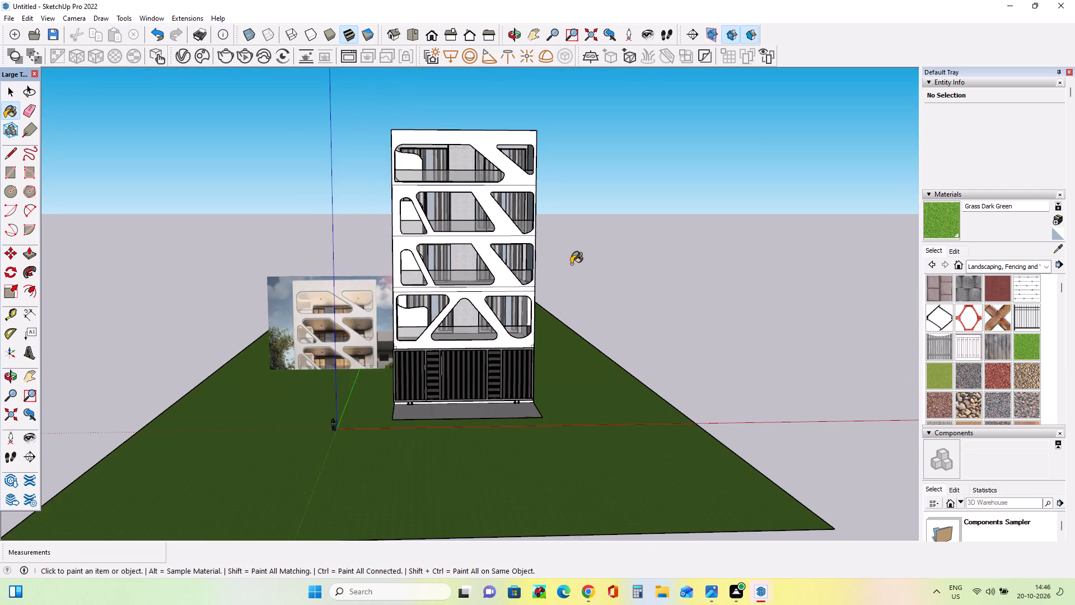
scroll(571, 264, up, 2)
click(28, 373)
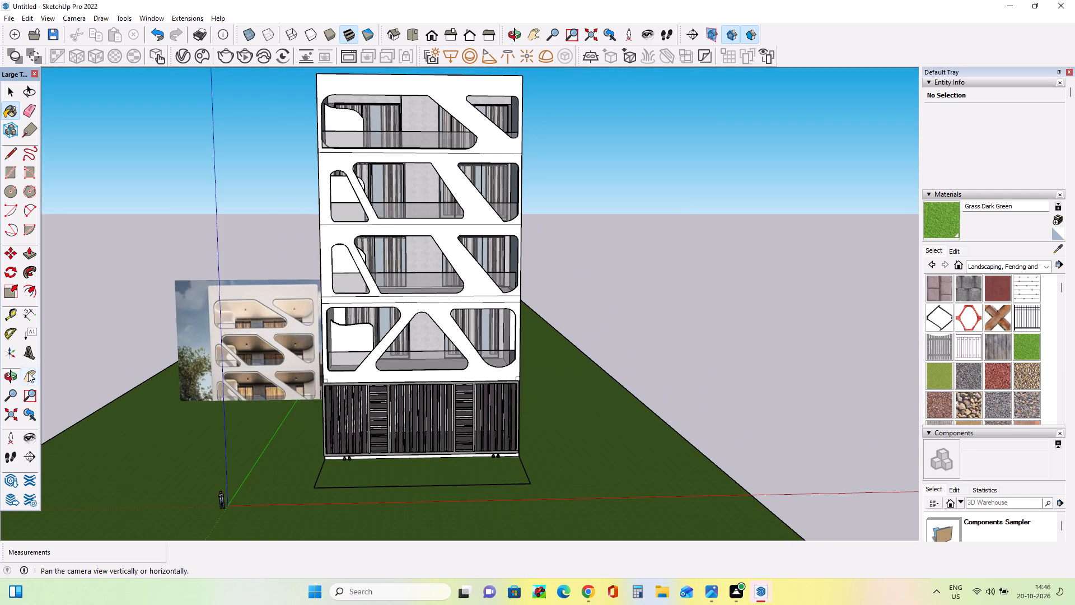
drag(138, 371, 235, 386)
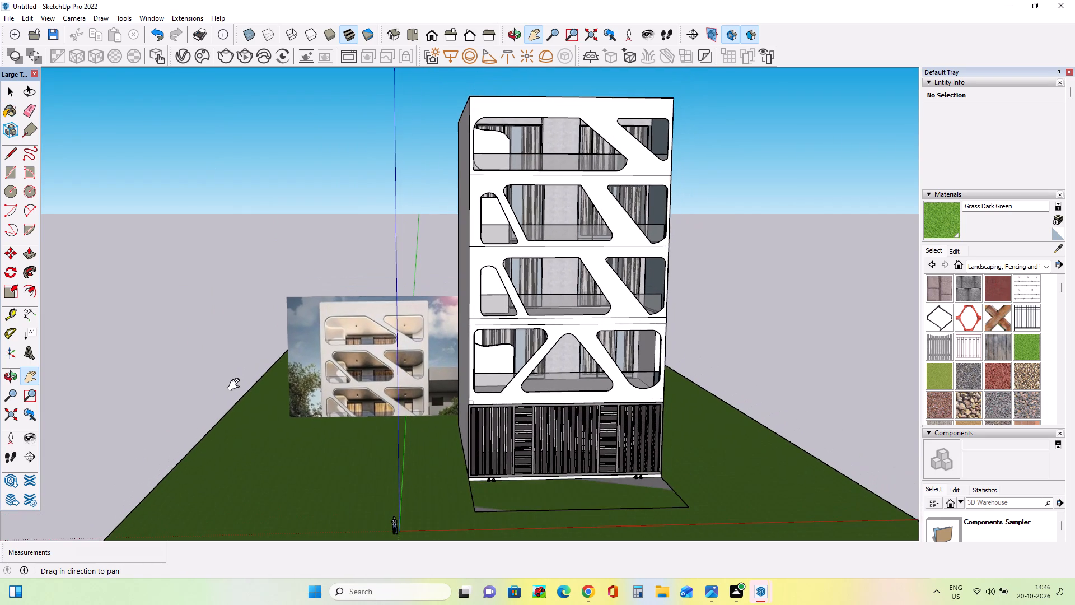
middle_drag(397, 427, 395, 441)
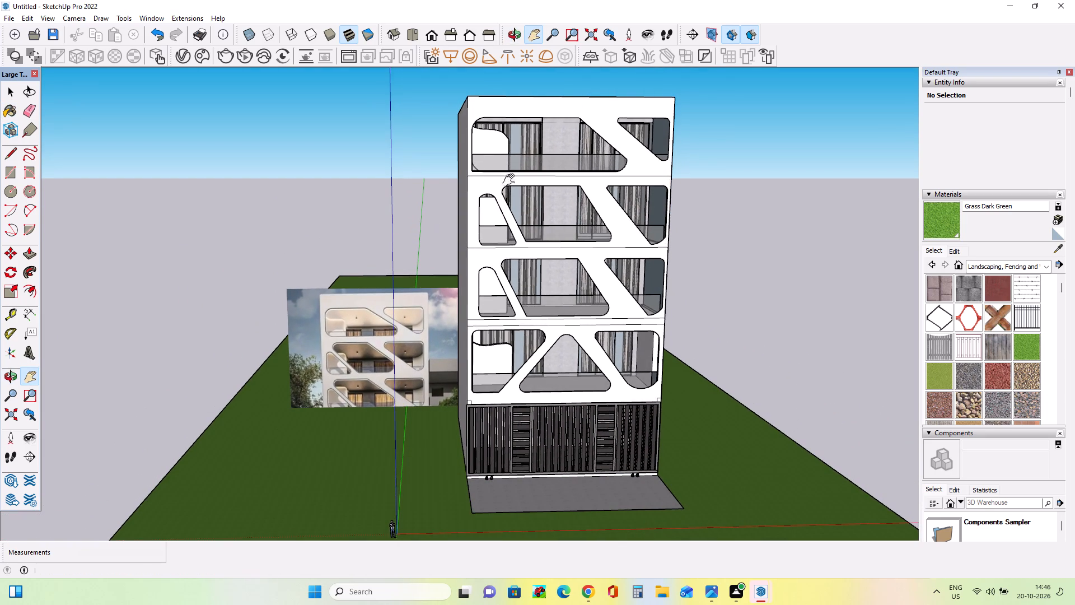
click(223, 53)
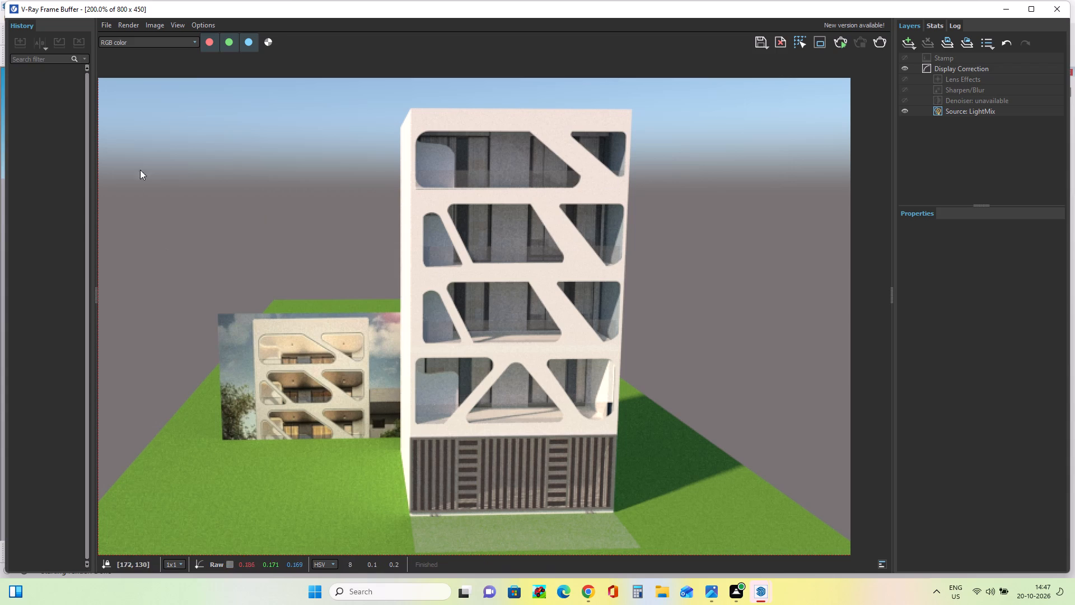
click(1057, 6)
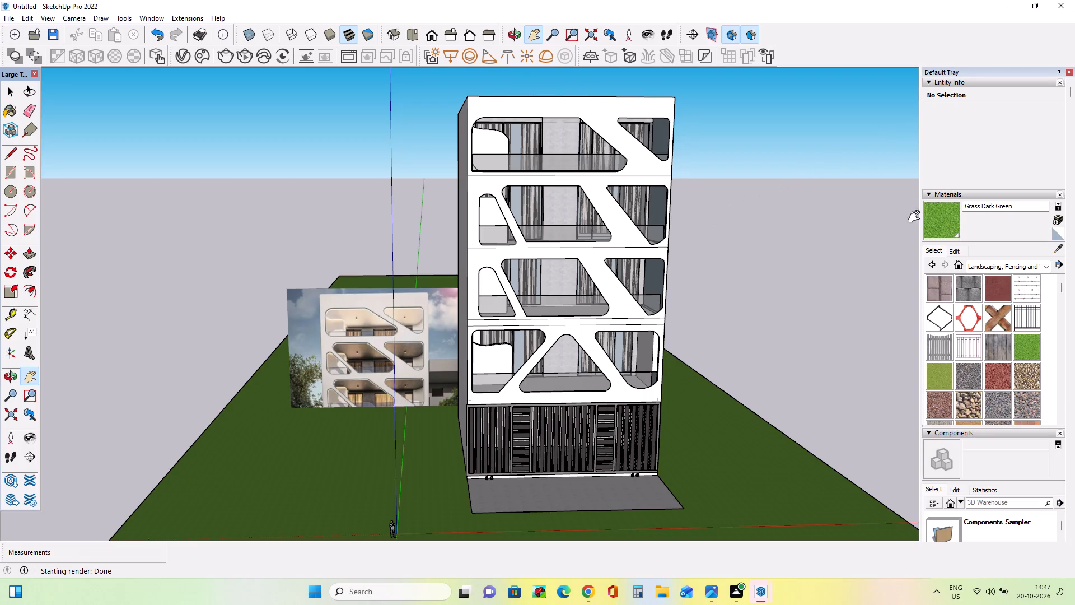
Paint the white facade frames and the curved balcony panels on all floors with 0011_Seashell from the Colors-Named materials.
click(1013, 264)
click(1015, 313)
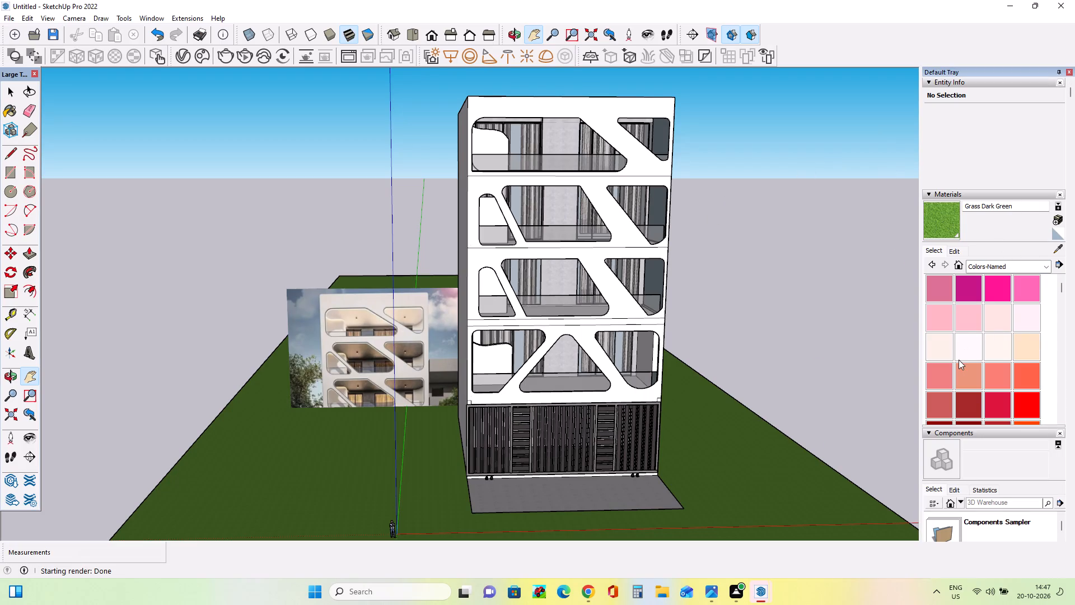
click(994, 352)
click(562, 108)
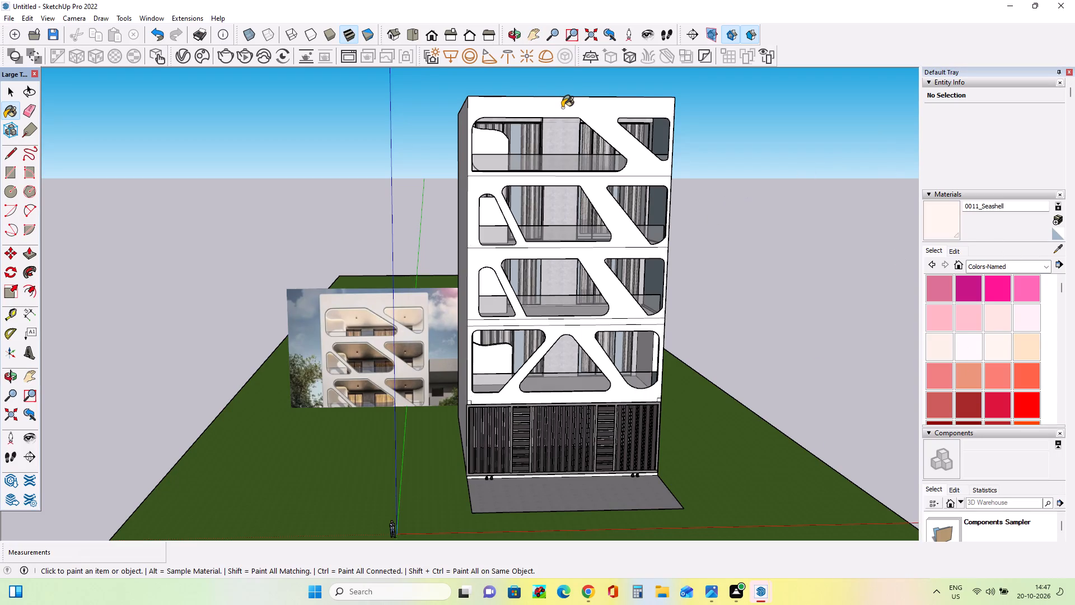
click(576, 109)
click(613, 129)
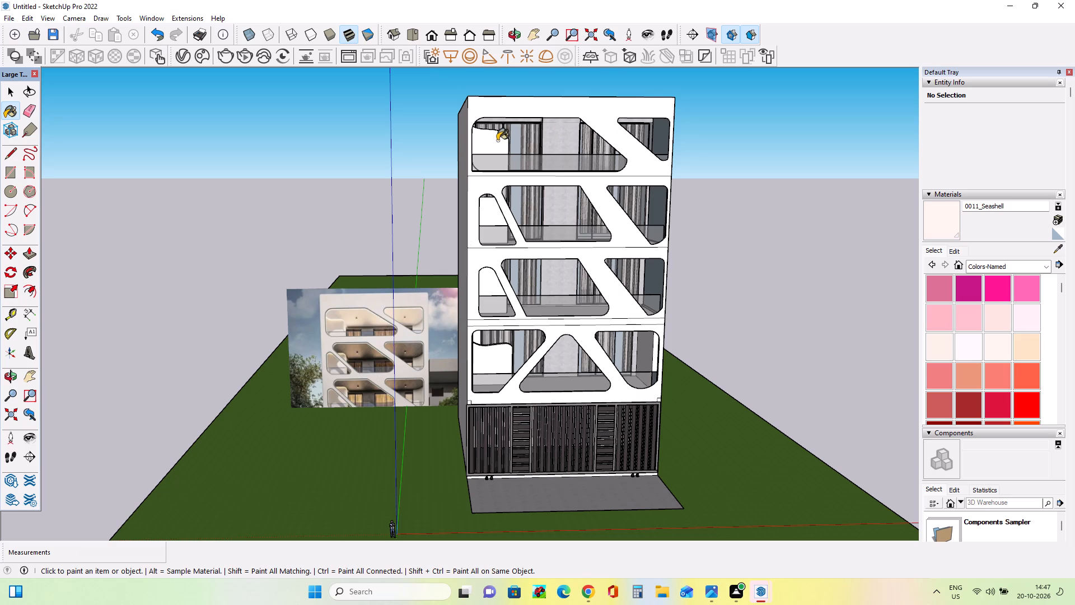
click(497, 141)
click(495, 188)
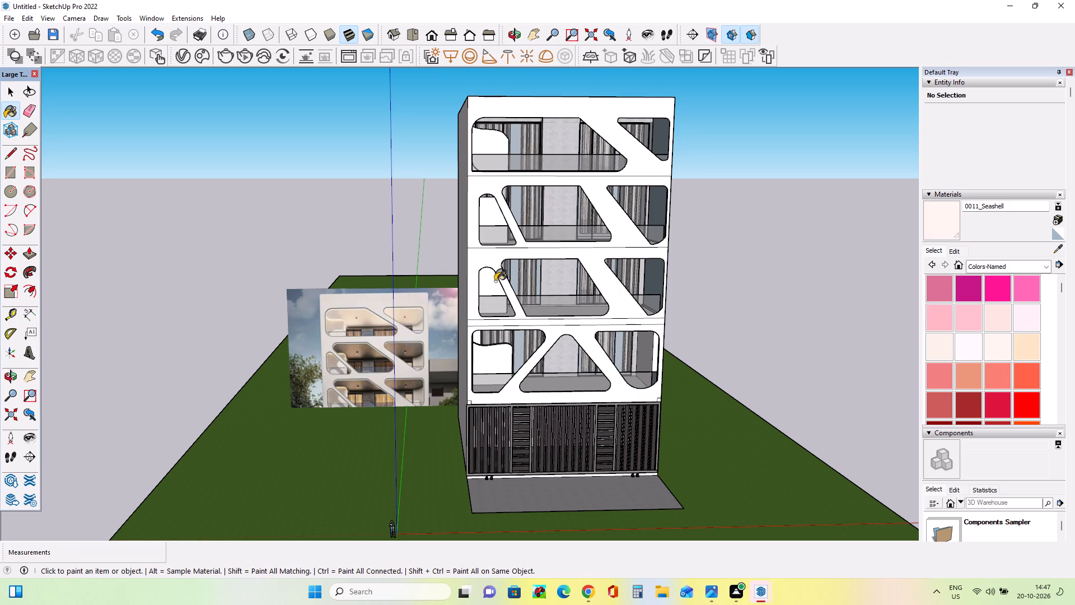
click(489, 287)
click(539, 254)
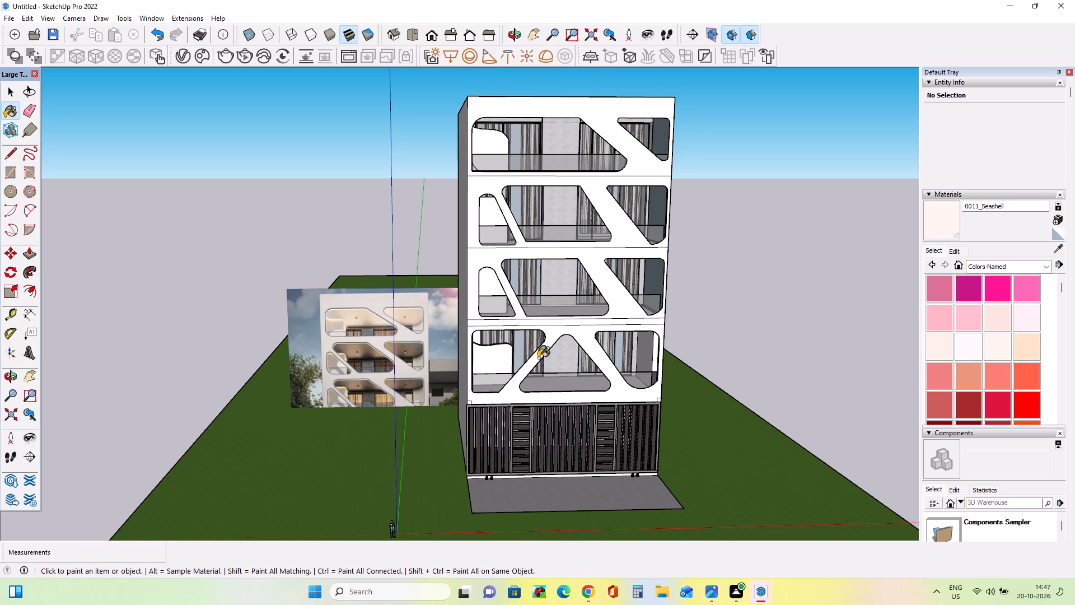
click(539, 355)
click(494, 360)
click(517, 394)
Run a V-Ray render of the front view with the repainted facade.
click(223, 58)
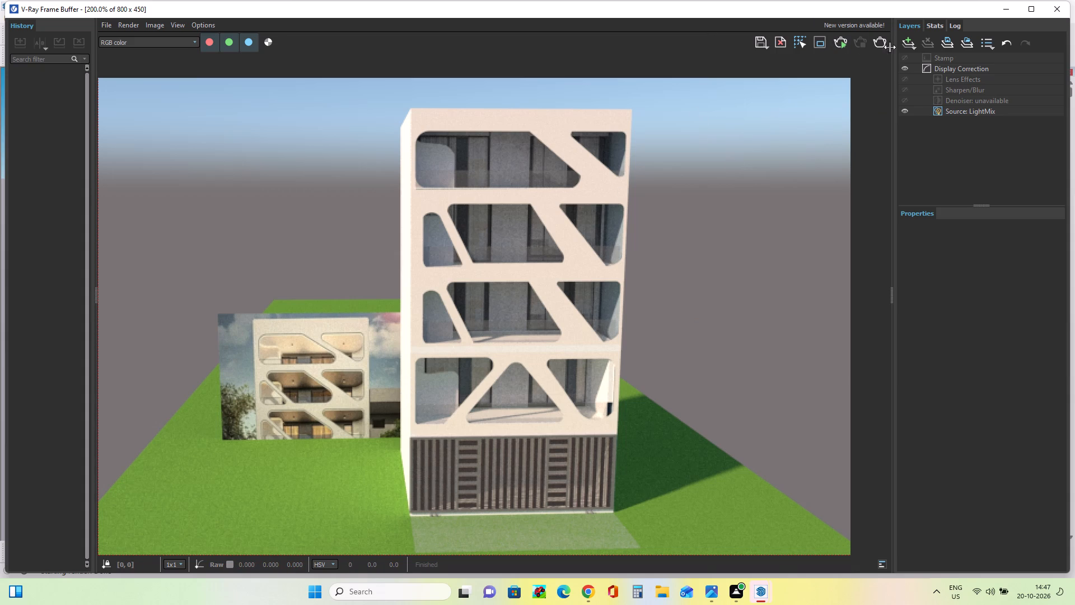
In the render's LightMix source, set SunLight to 1.385 and Environment to 1.025.
click(976, 215)
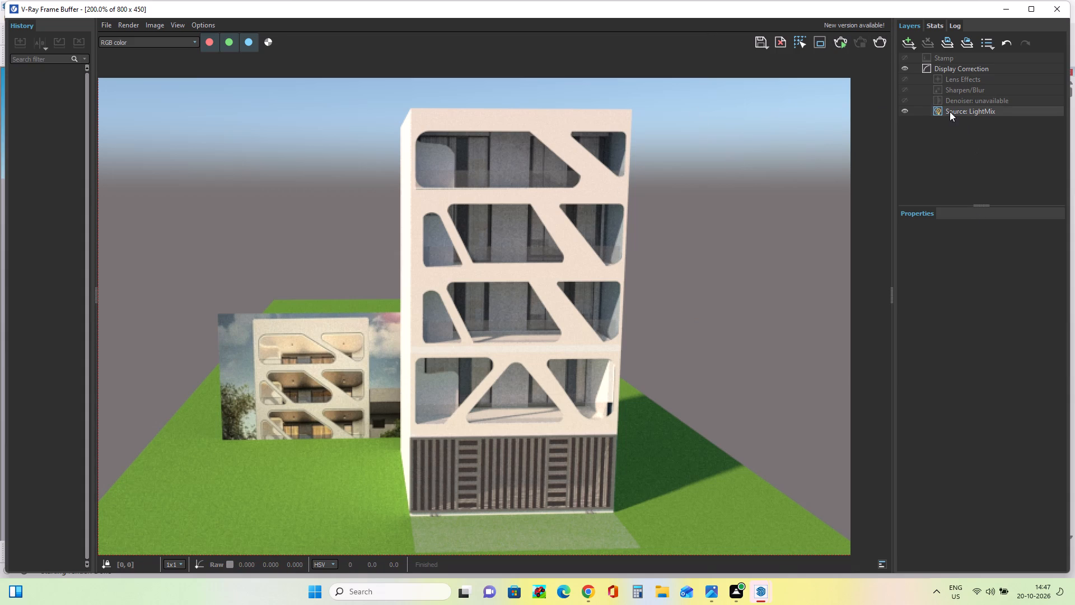
click(950, 111)
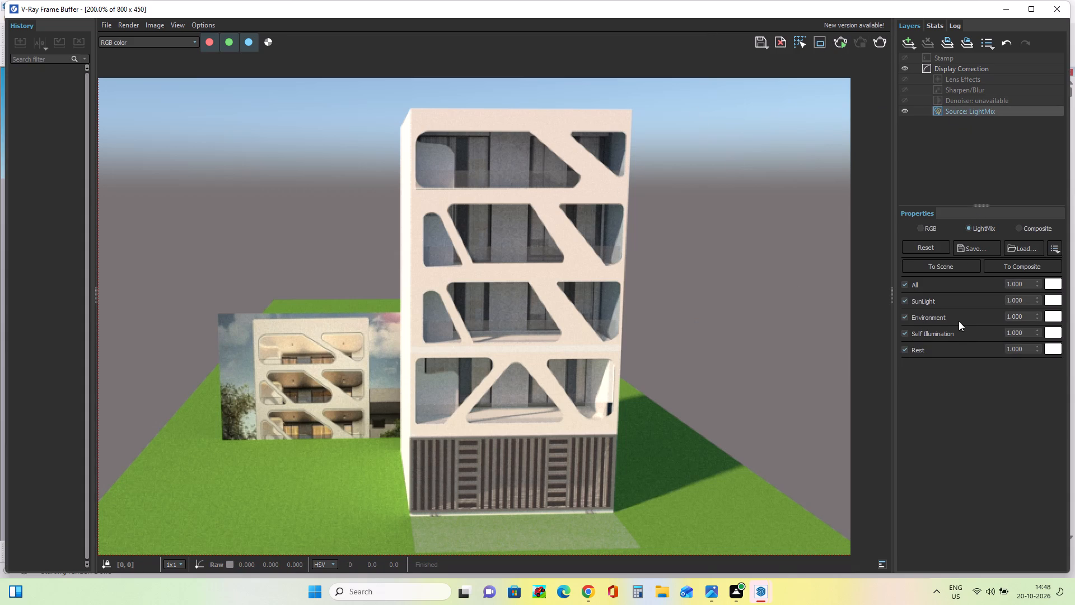
drag(1037, 298, 1037, 289)
drag(1037, 289, 1037, 218)
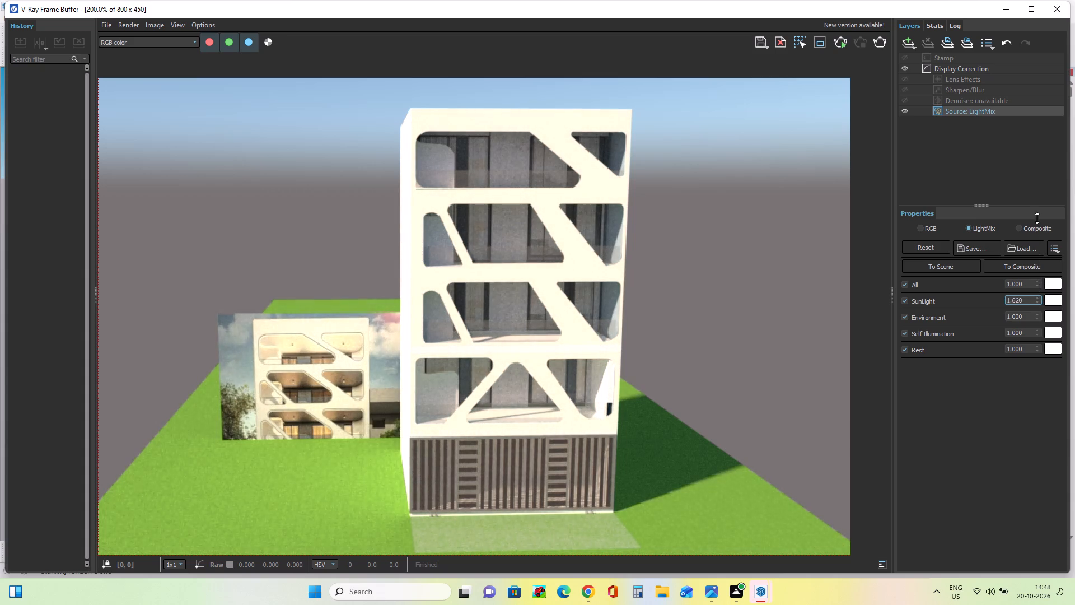
drag(1037, 218, 1041, 217)
drag(1041, 217, 1047, 264)
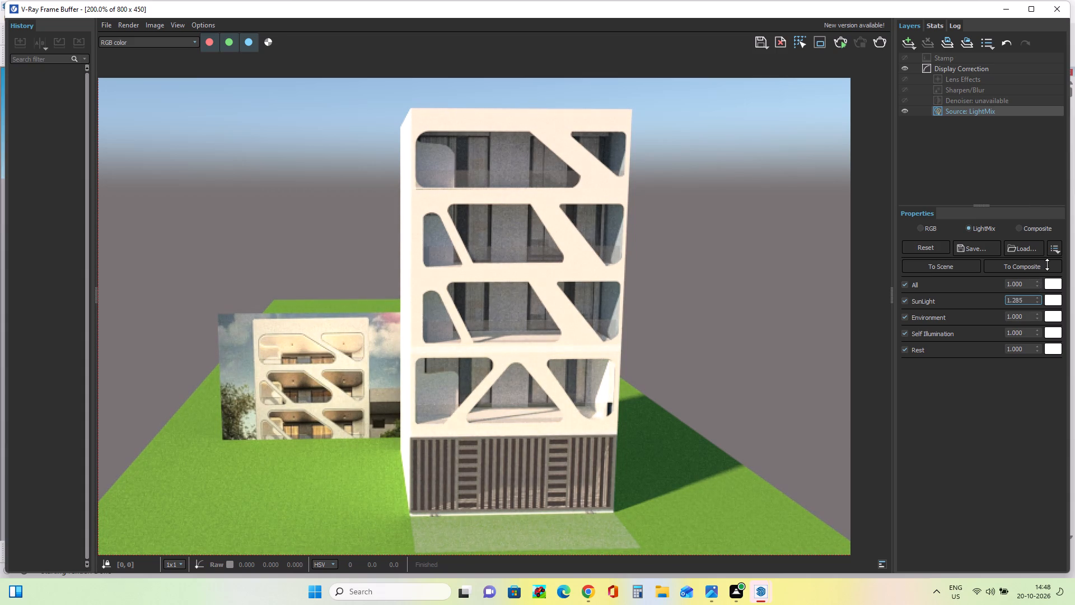
drag(1047, 264, 1045, 253)
click(1036, 314)
Set the LightMix Self Illumination to 1.910 and Rest to 2.185, and minimize the frame buffer.
drag(1039, 328, 1036, 320)
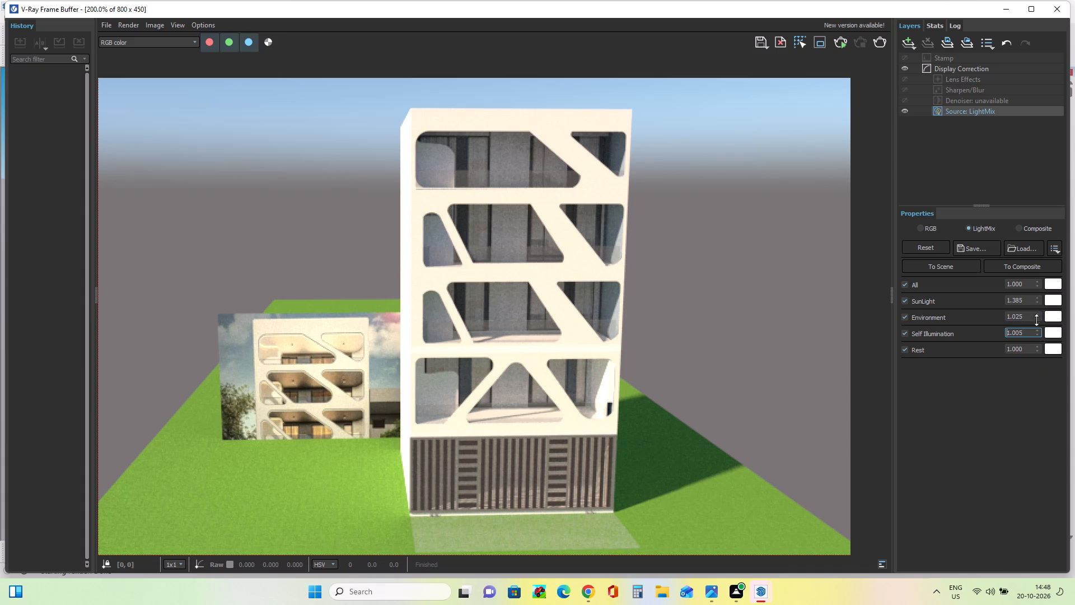
drag(1036, 320, 1020, 424)
drag(1020, 424, 1009, 242)
drag(1009, 242, 1007, 221)
drag(1007, 221, 1007, 225)
drag(1037, 347, 1029, 399)
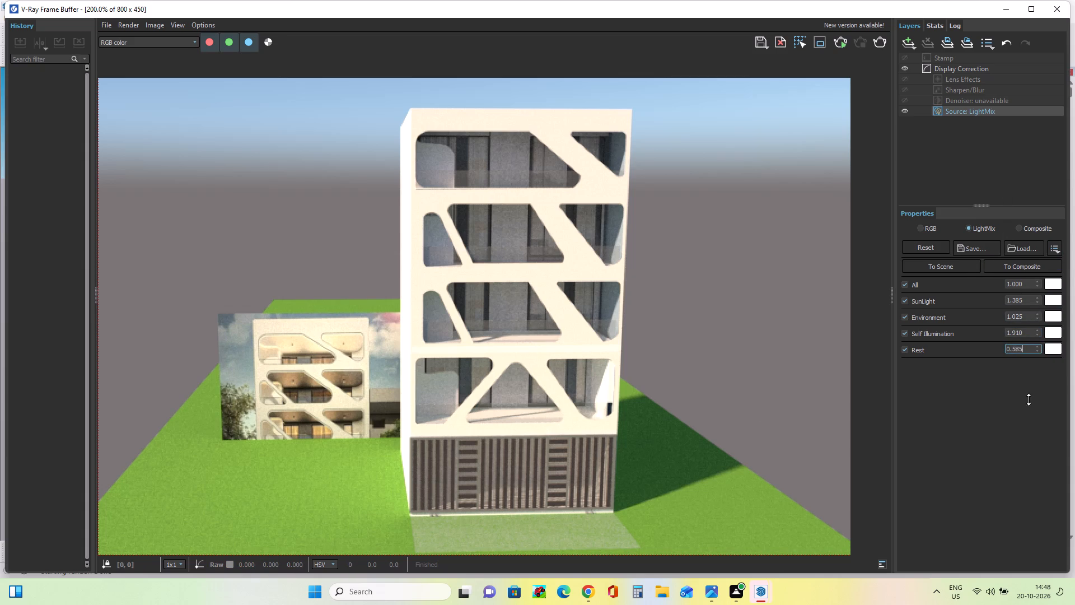
drag(1029, 399, 965, 197)
drag(965, 197, 977, 211)
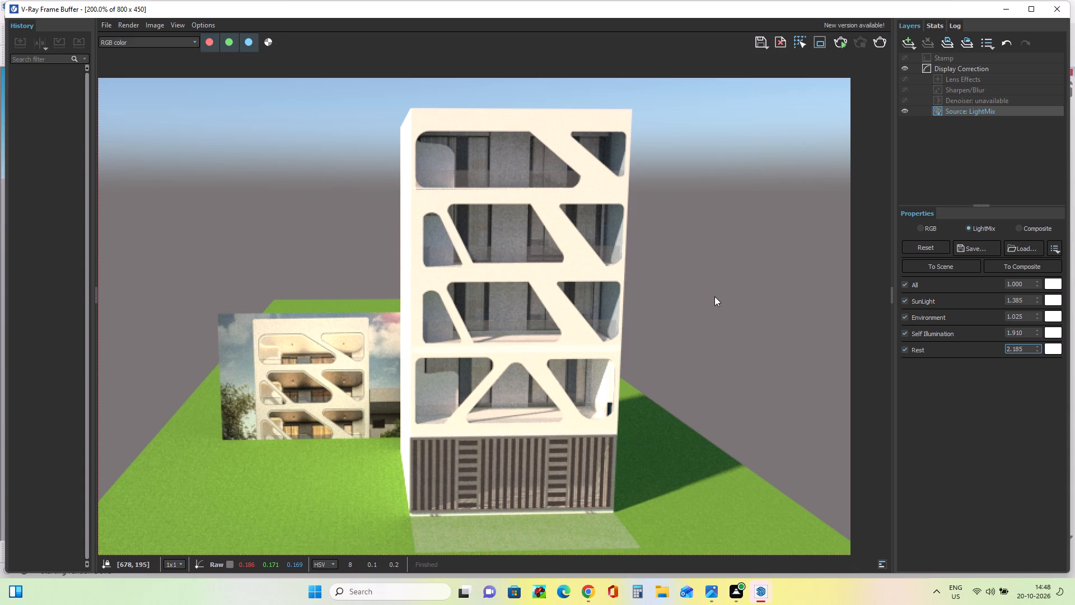
click(1006, 8)
Place a small V-Ray rectangle light on the top-floor balcony ceiling, above the curved panel end of the wide opening.
middle_drag(816, 187, 805, 89)
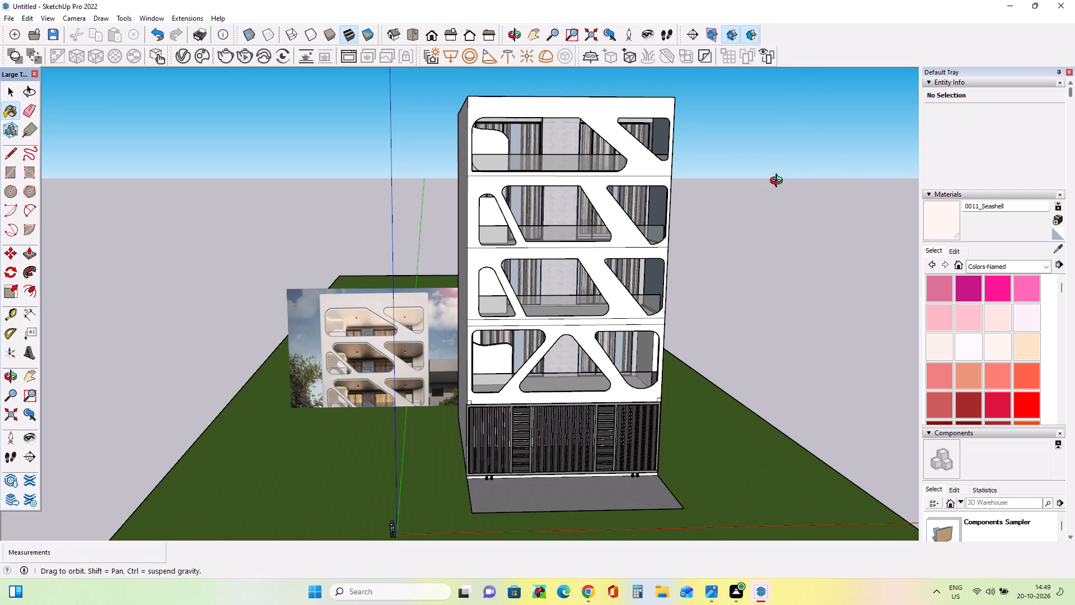
middle_drag(732, 238, 730, 141)
middle_drag(715, 176, 723, 297)
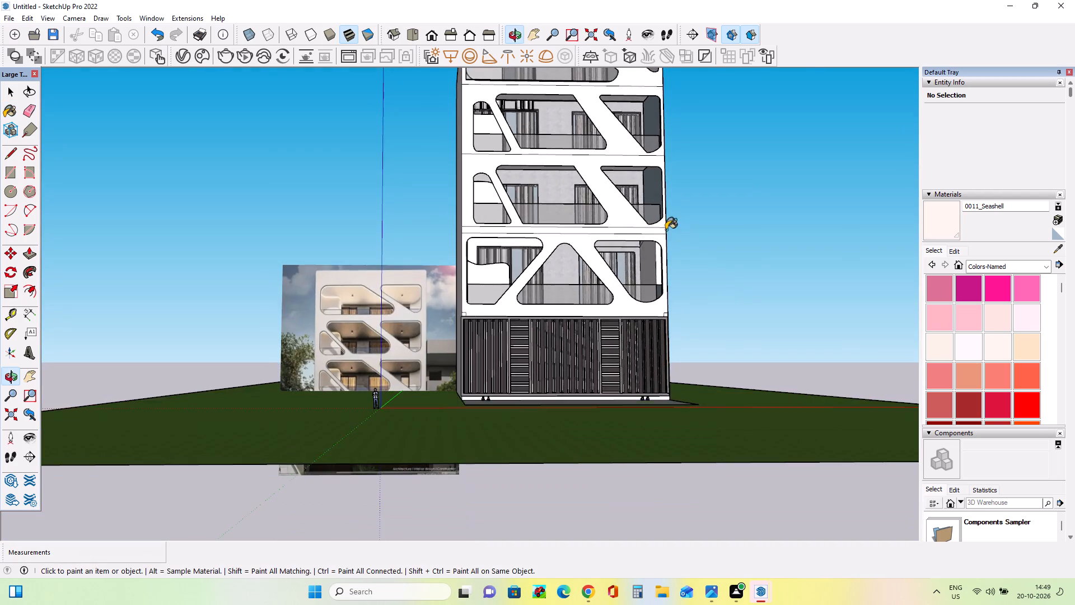
scroll(665, 230, down, 9)
scroll(620, 90, up, 9)
middle_drag(630, 194, 626, 159)
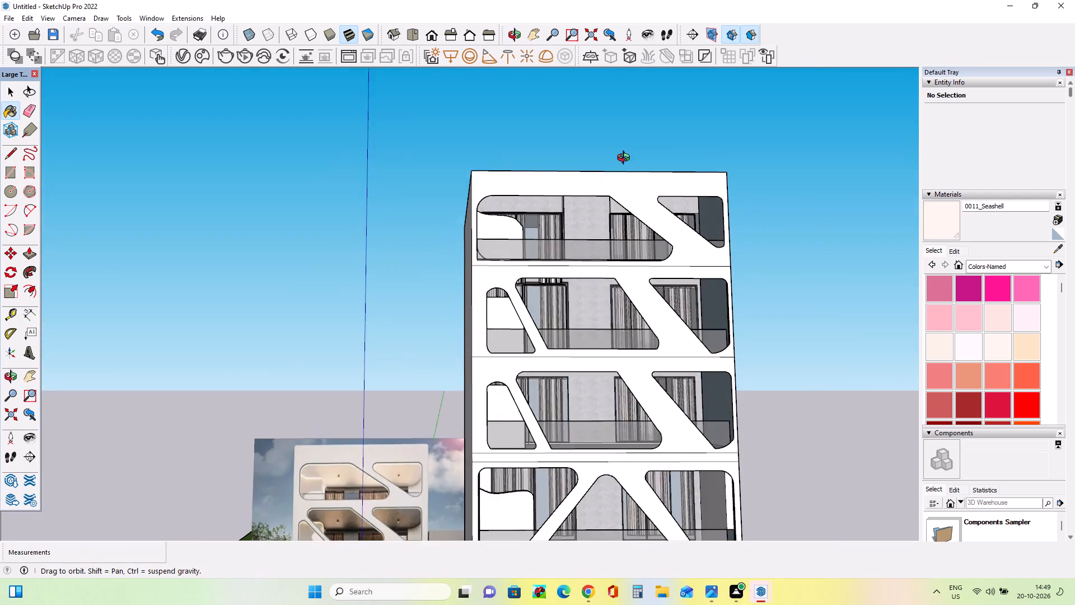
middle_drag(626, 159, 630, 101)
scroll(635, 124, down, 4)
middle_drag(636, 174, 639, 220)
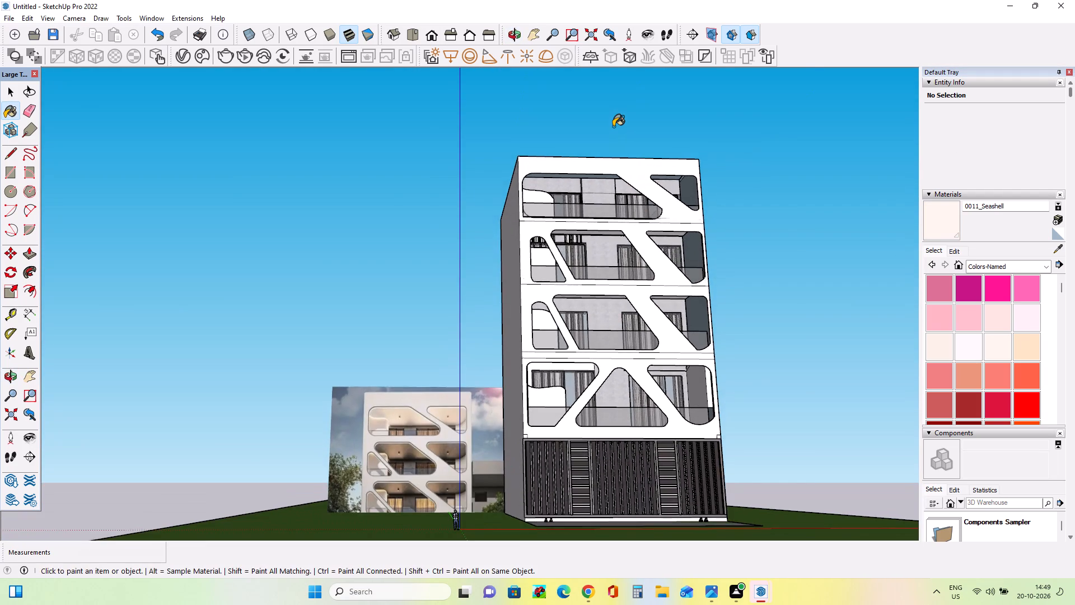
scroll(613, 127, up, 4)
middle_drag(617, 196, 610, 130)
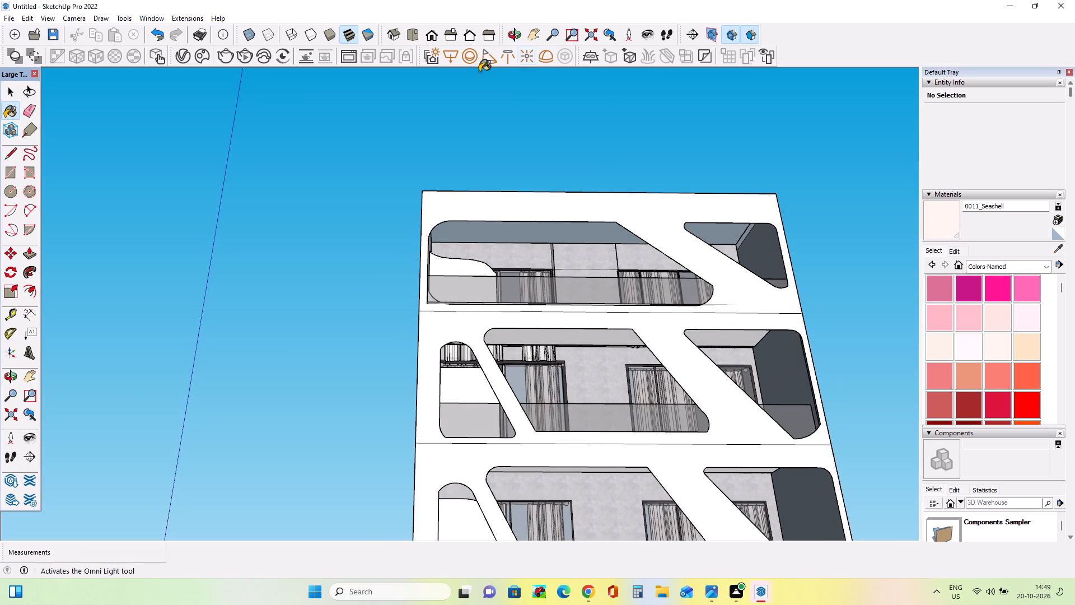
click(450, 54)
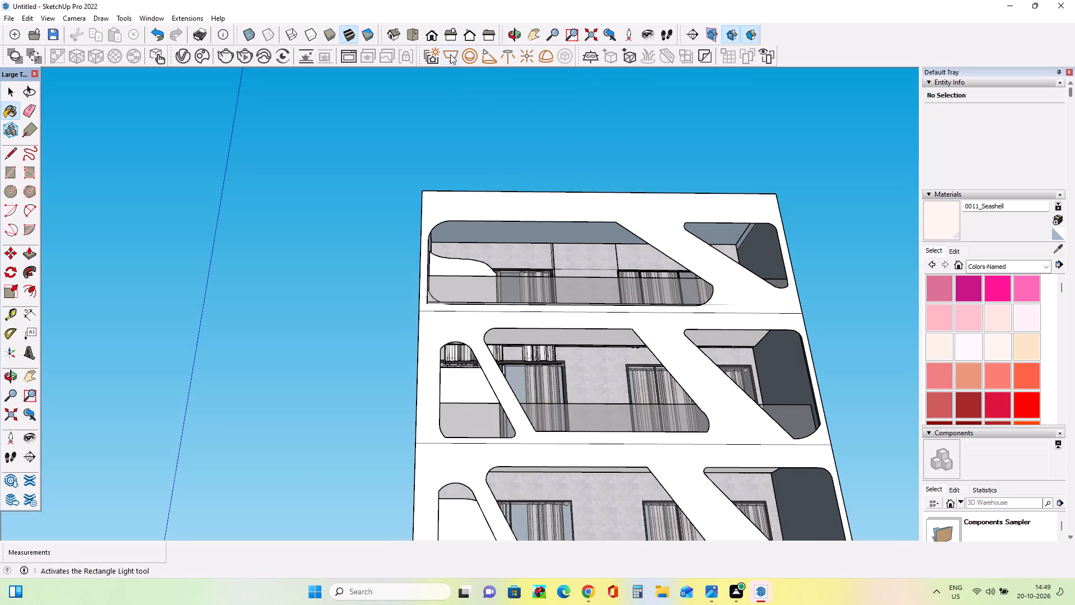
click(486, 234)
click(498, 225)
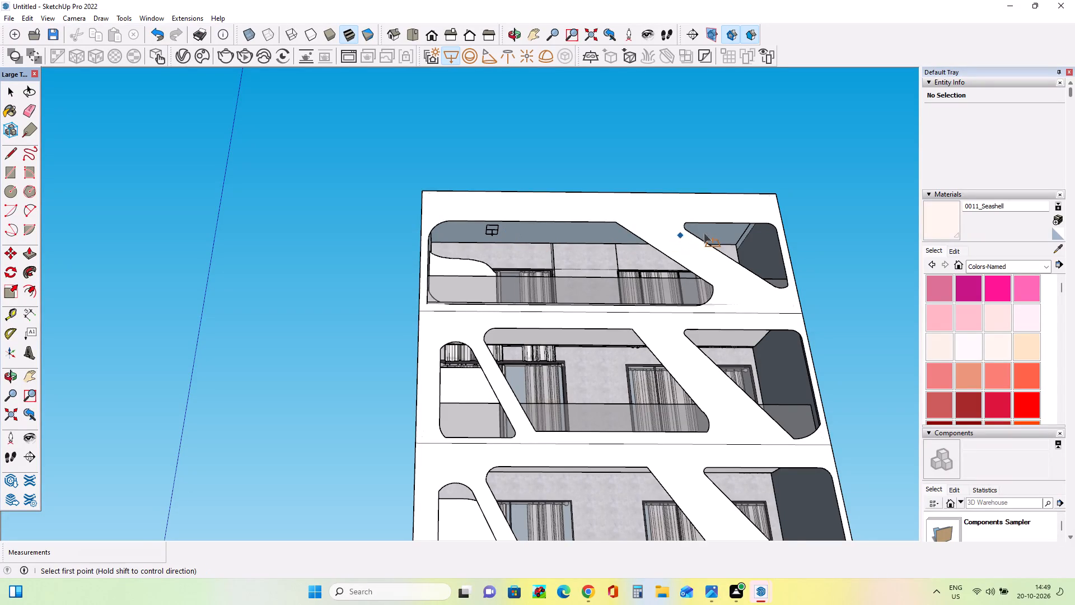
Place a second small V-Ray rectangle light on the top-floor balcony ceiling, beside the diagonal facade strut.
middle_drag(716, 233, 644, 234)
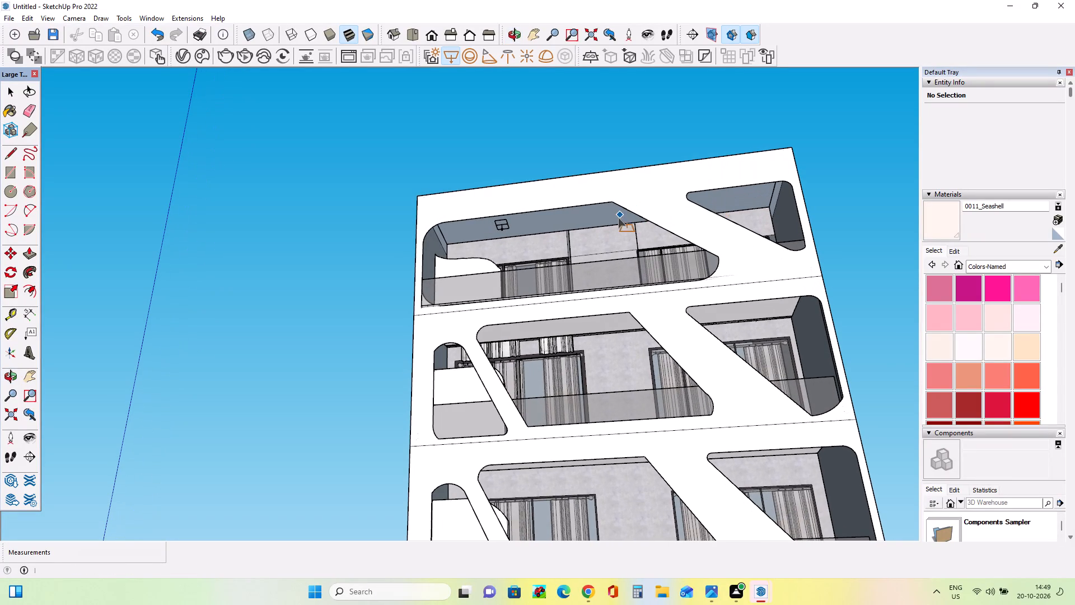
middle_drag(618, 218, 812, 246)
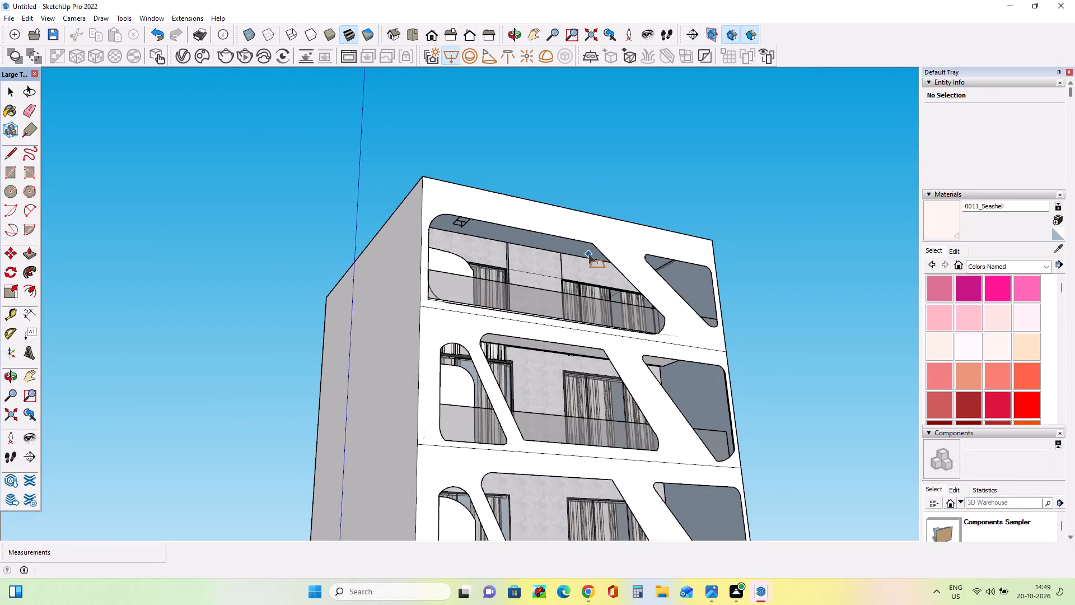
click(588, 253)
scroll(585, 253, up, 5)
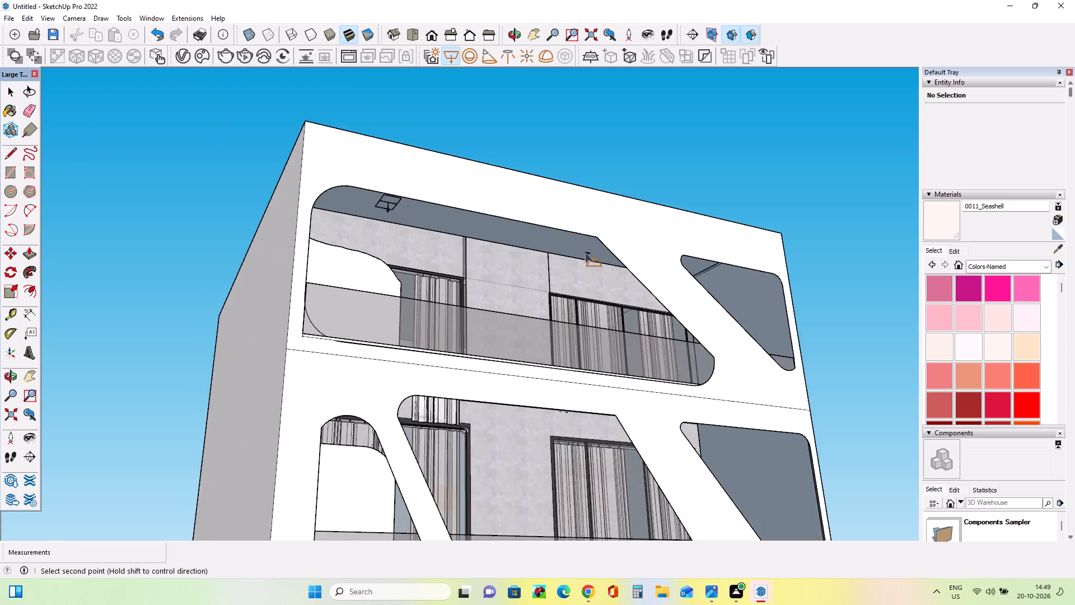
scroll(585, 253, up, 3)
click(595, 242)
scroll(459, 254, down, 4)
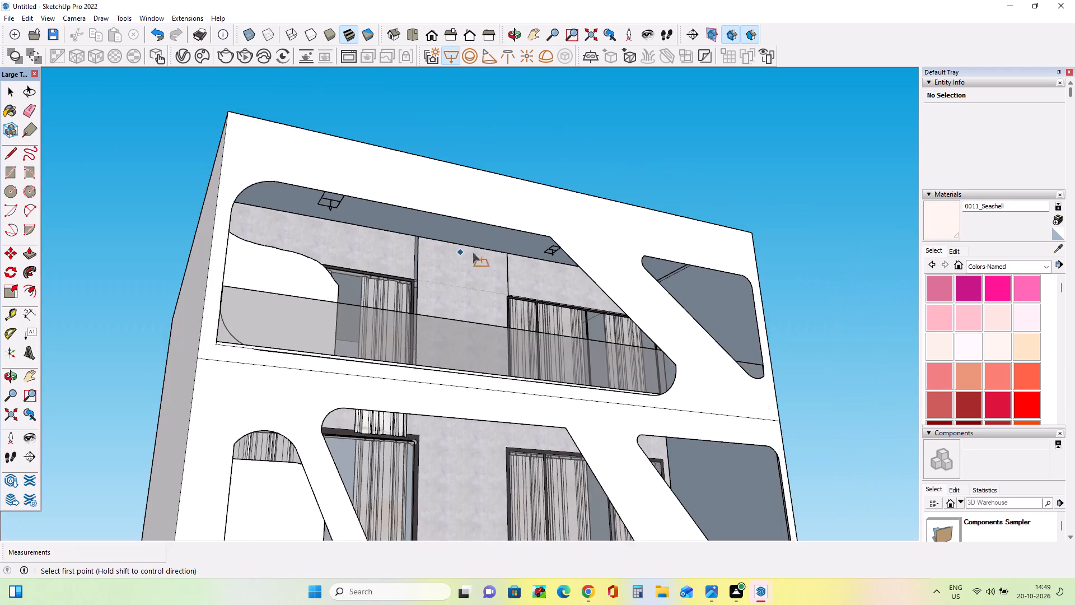
Place a narrow V-Ray rectangle light on the second-from-top balcony ceiling, near the slanted strut beside the small arched opening.
scroll(515, 260, down, 4)
middle_drag(639, 279, 572, 274)
scroll(572, 274, down, 10)
middle_drag(618, 314, 550, 297)
scroll(515, 300, up, 8)
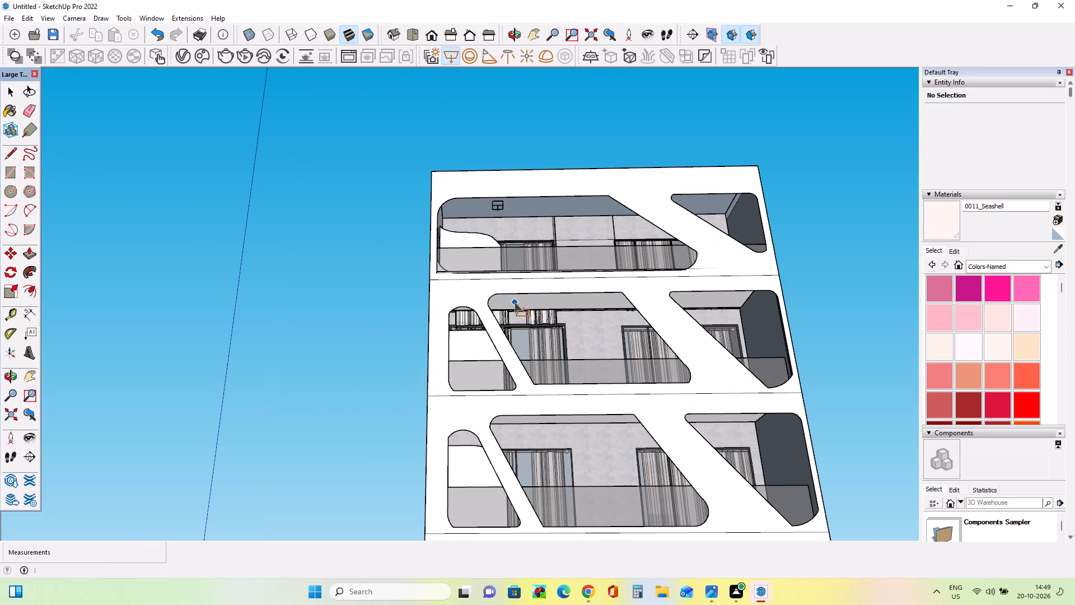
click(507, 302)
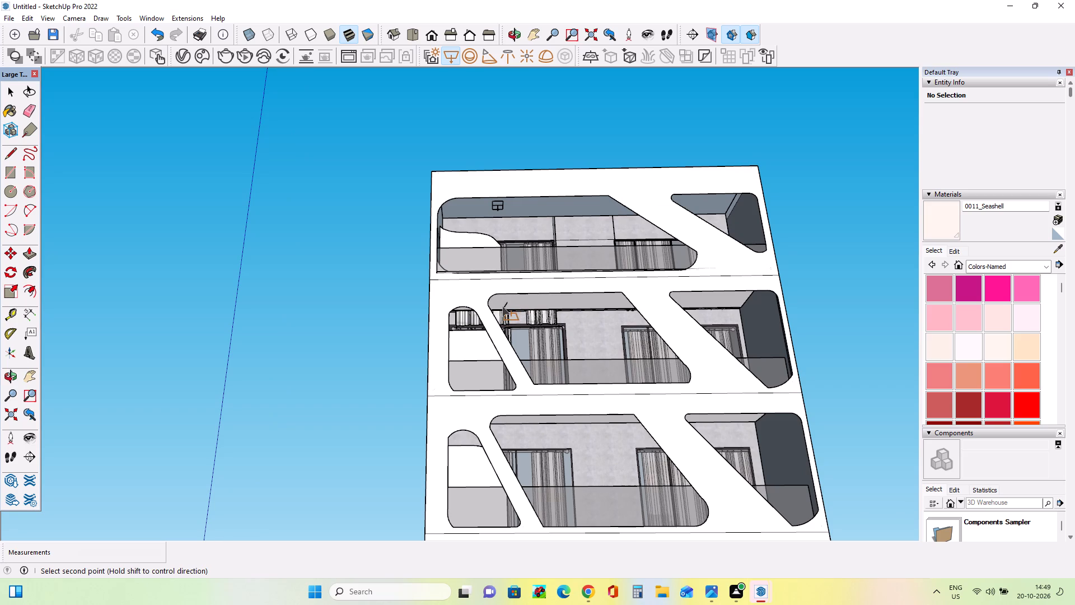
key(Escape)
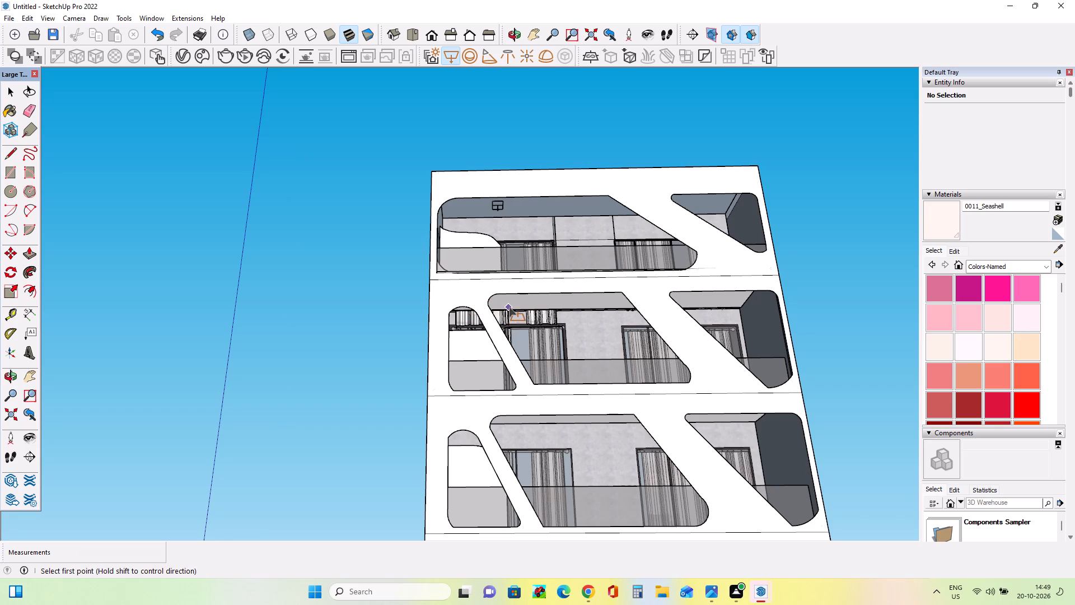
click(509, 307)
key(Escape)
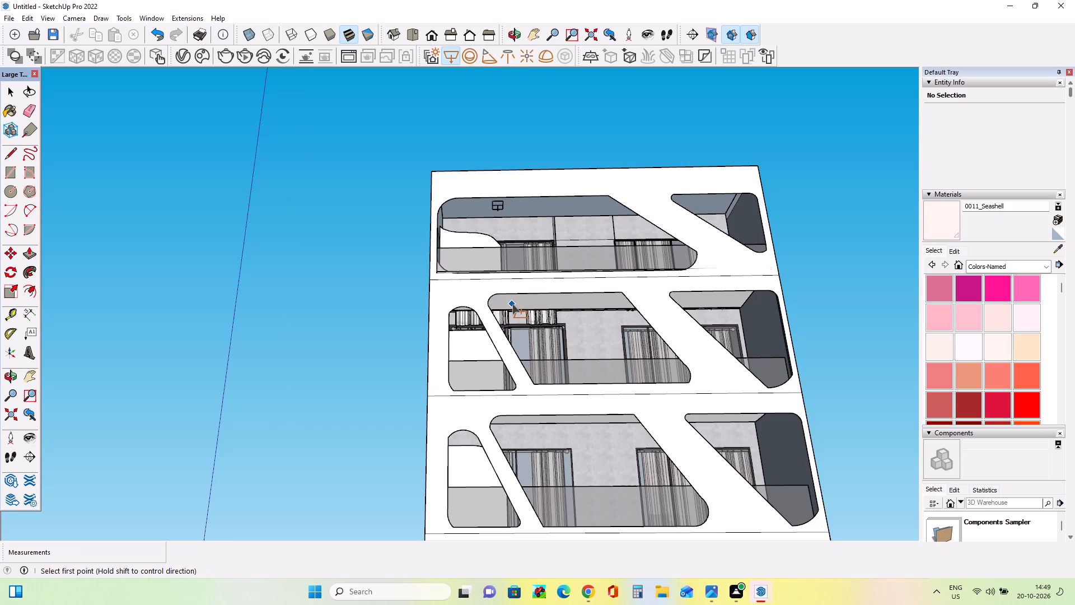
middle_drag(512, 304, 499, 306)
scroll(499, 306, up, 1)
click(507, 300)
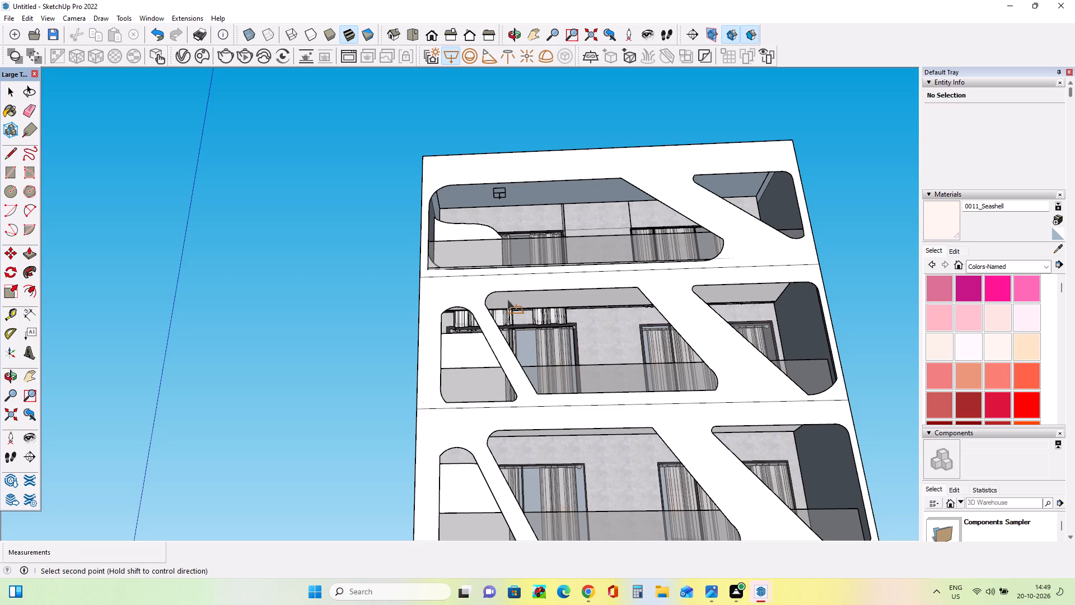
click(521, 300)
Place another small V-Ray rectangle light on the same second-from-top balcony ceiling, beside the wide diagonal facade strut.
middle_drag(633, 317, 713, 259)
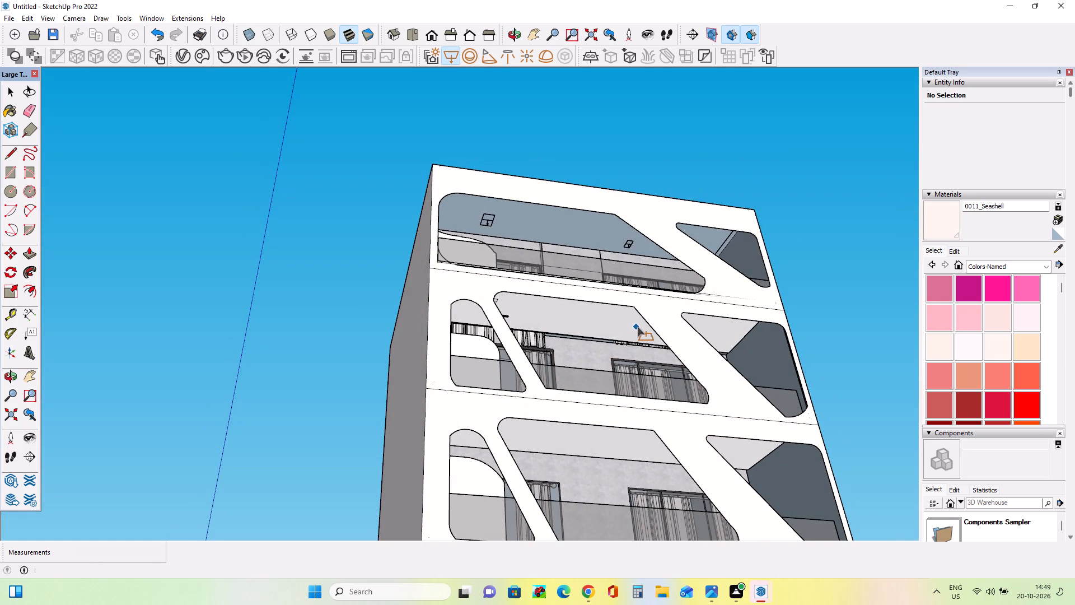
click(637, 327)
click(643, 333)
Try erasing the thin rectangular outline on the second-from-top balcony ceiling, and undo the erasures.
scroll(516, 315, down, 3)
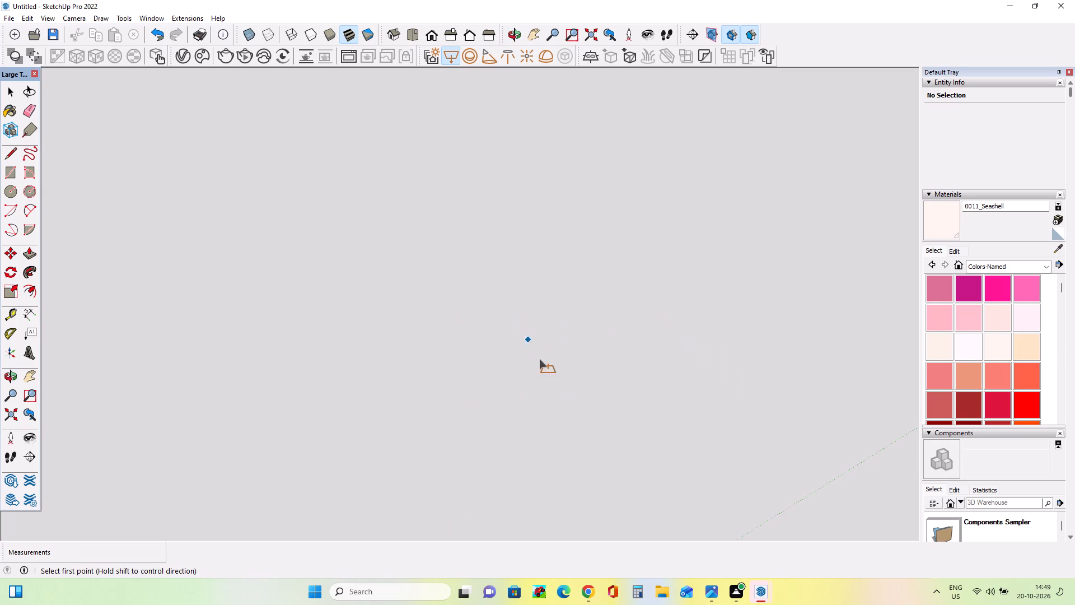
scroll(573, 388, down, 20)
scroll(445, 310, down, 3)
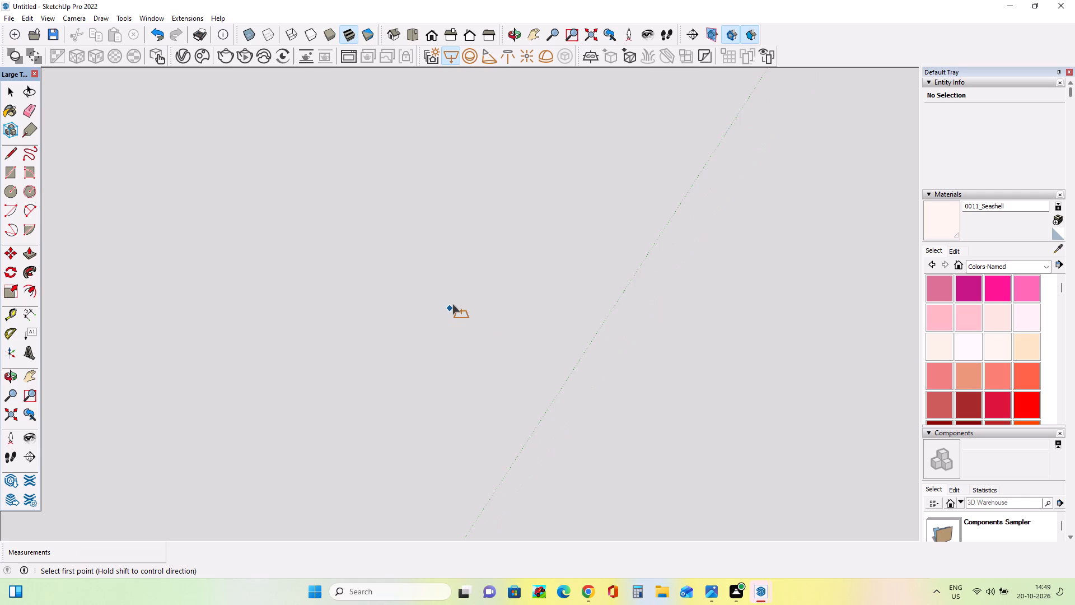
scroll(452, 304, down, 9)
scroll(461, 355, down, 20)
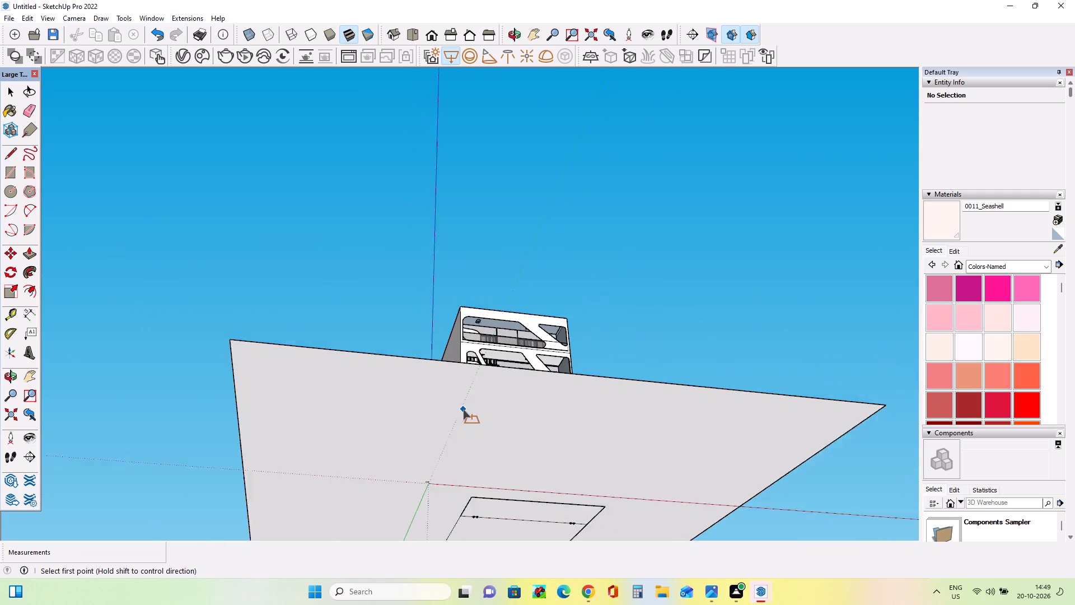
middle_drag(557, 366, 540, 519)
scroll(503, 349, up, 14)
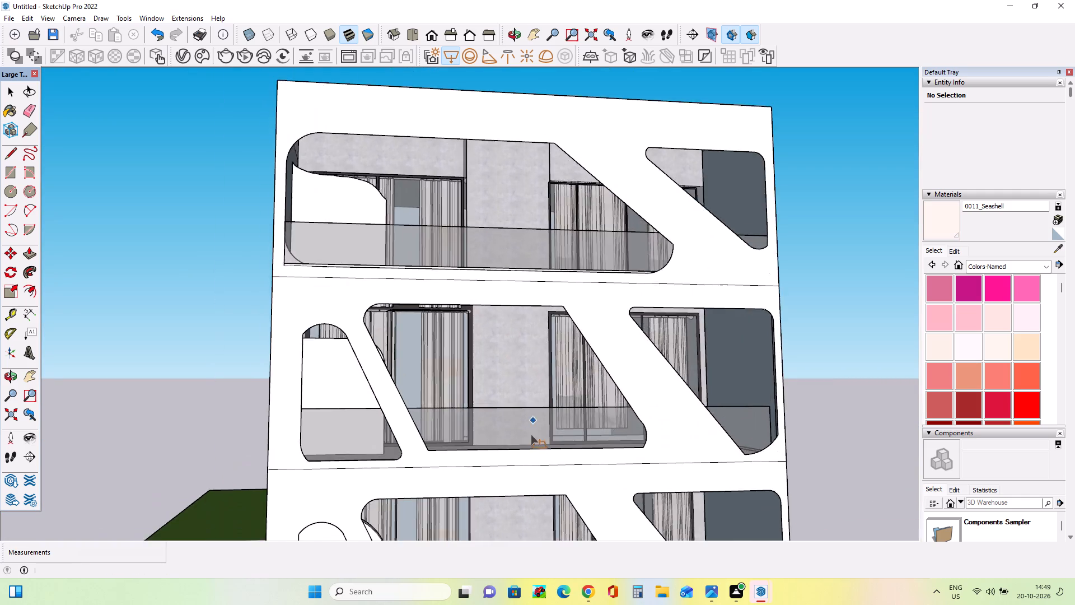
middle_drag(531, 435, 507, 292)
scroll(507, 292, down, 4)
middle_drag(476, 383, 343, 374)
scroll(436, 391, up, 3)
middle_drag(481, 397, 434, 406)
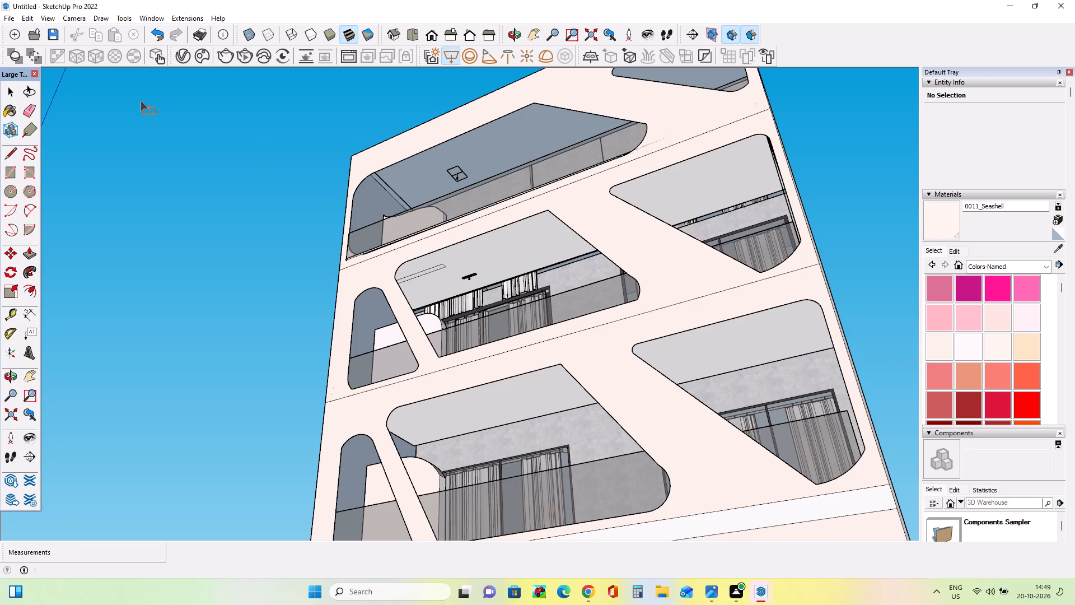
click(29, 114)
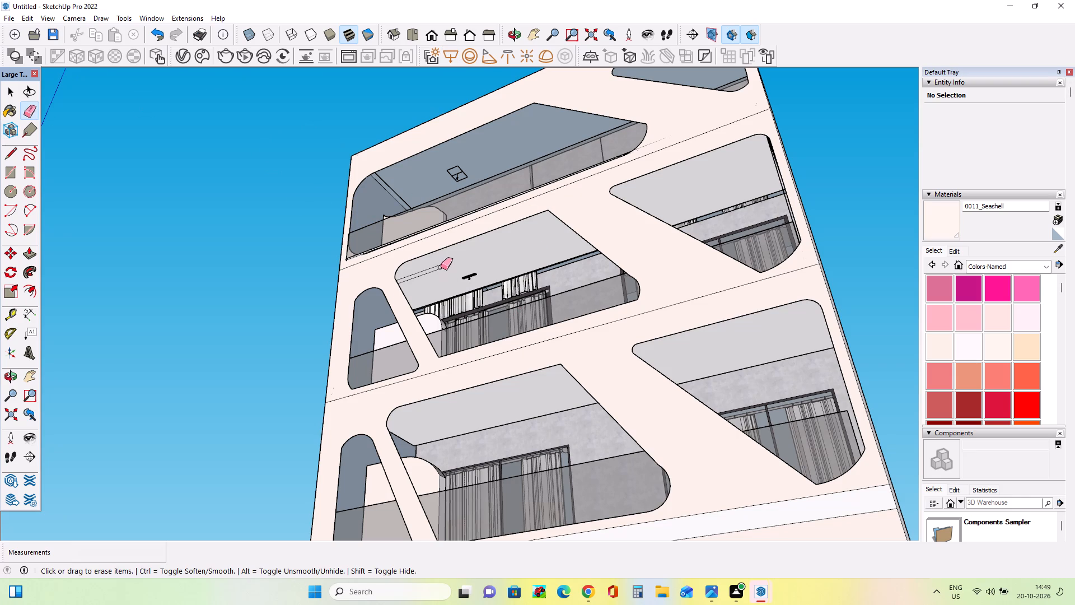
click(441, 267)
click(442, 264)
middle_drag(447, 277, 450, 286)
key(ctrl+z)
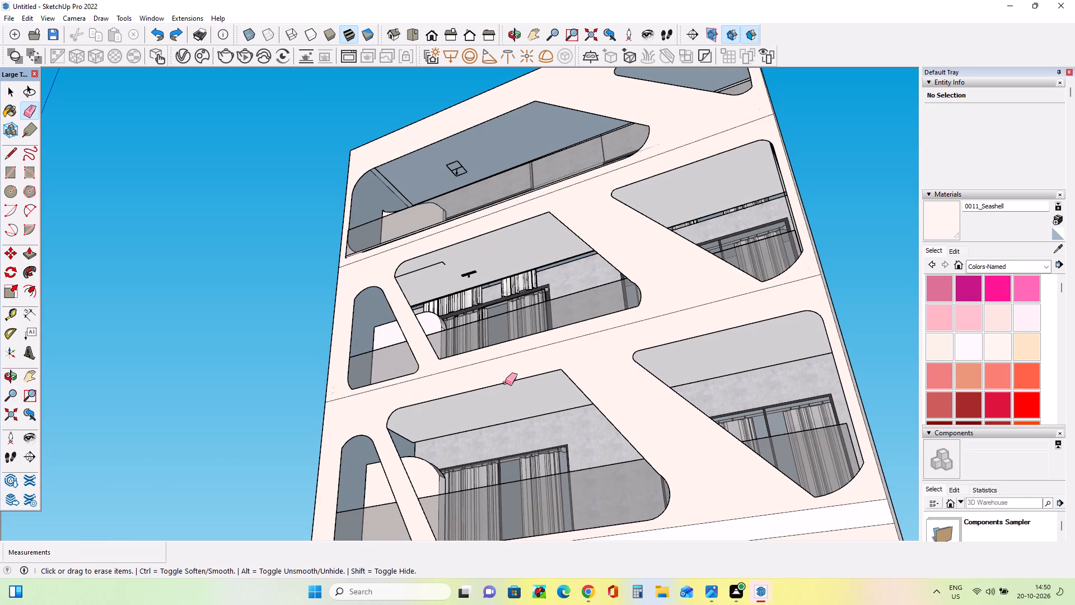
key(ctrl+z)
Copy the narrow rectangle light from the second-from-top balcony straight down about 28' 5" to the ceiling one floor below.
middle_drag(505, 383, 700, 381)
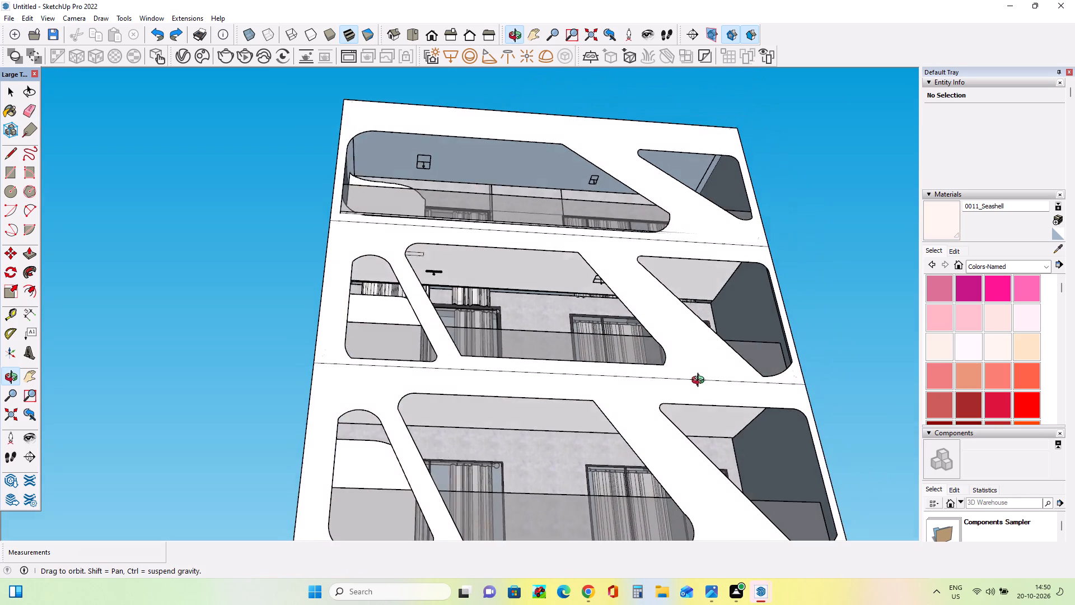
middle_drag(700, 381, 701, 383)
middle_drag(627, 381, 537, 367)
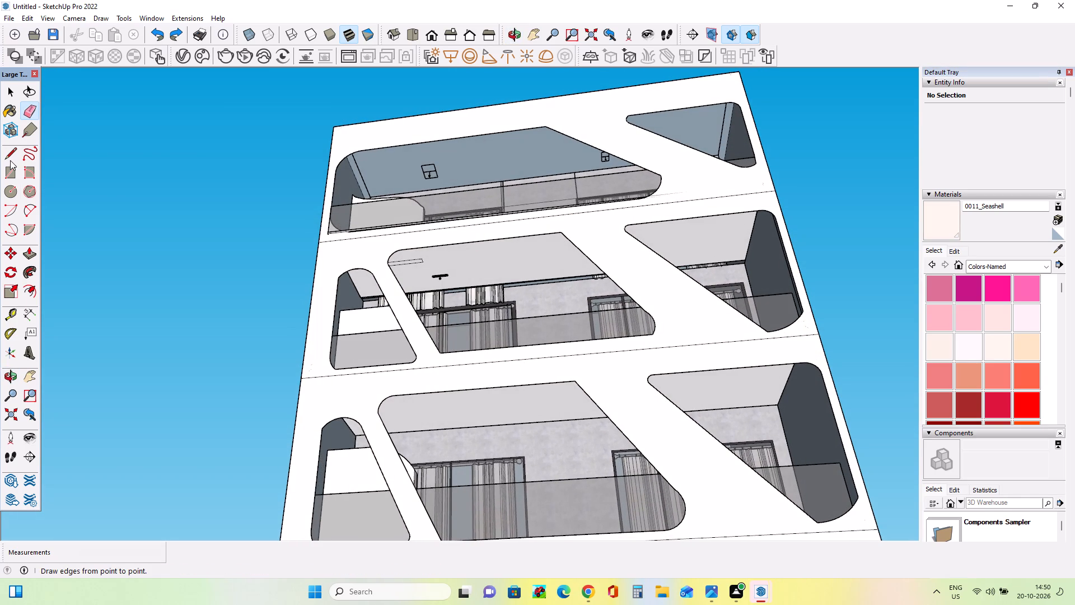
click(10, 250)
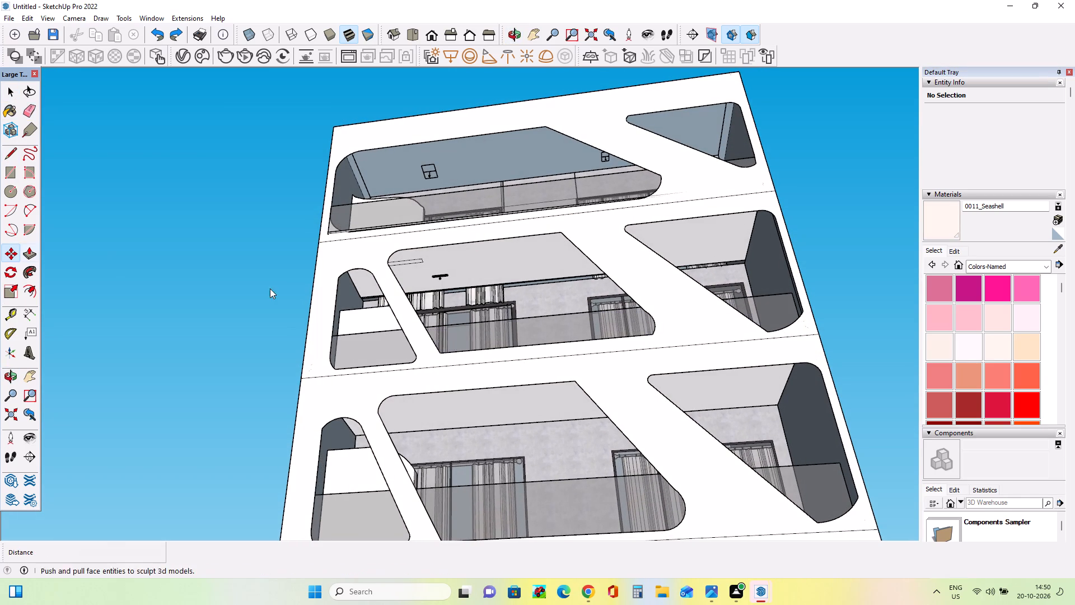
click(443, 281)
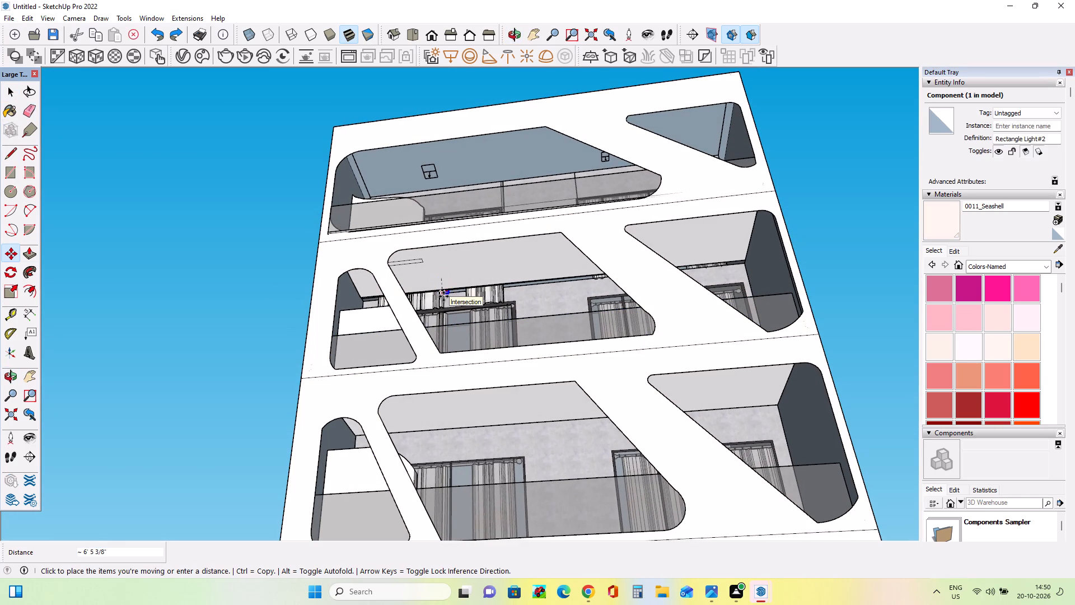
click(433, 419)
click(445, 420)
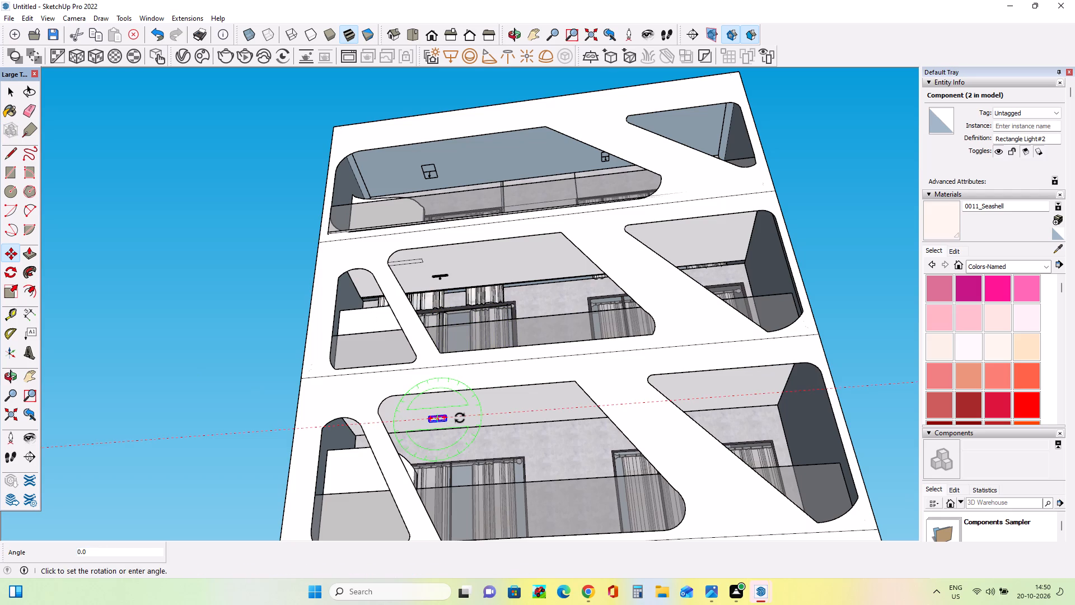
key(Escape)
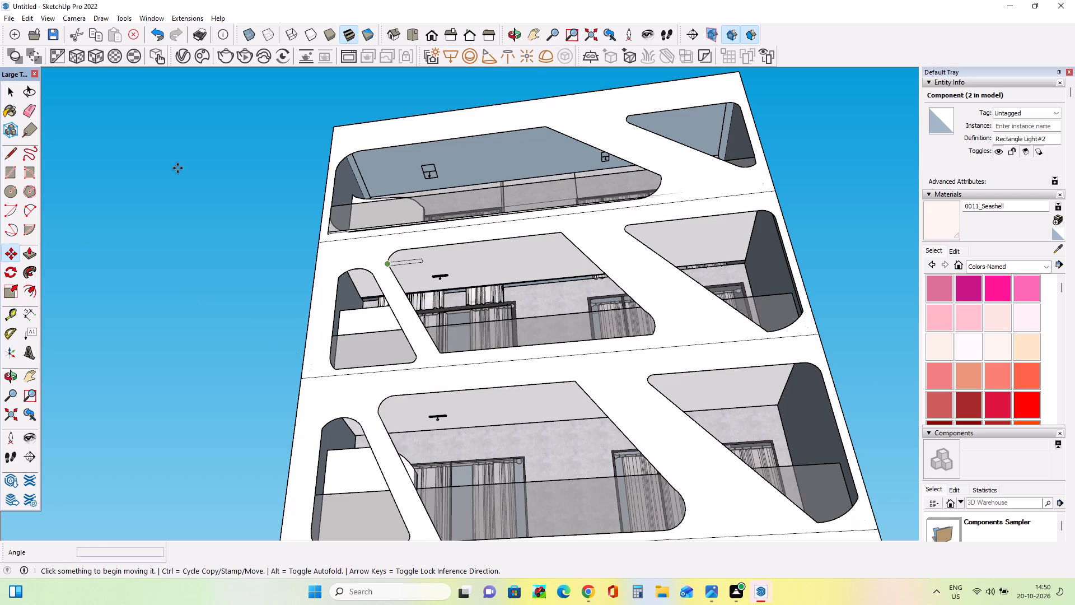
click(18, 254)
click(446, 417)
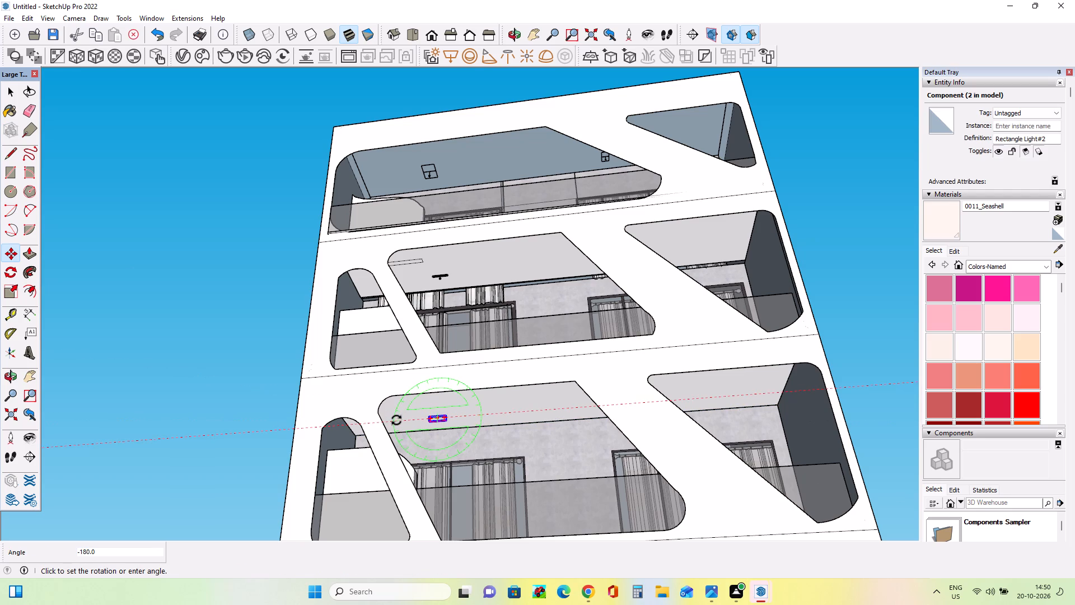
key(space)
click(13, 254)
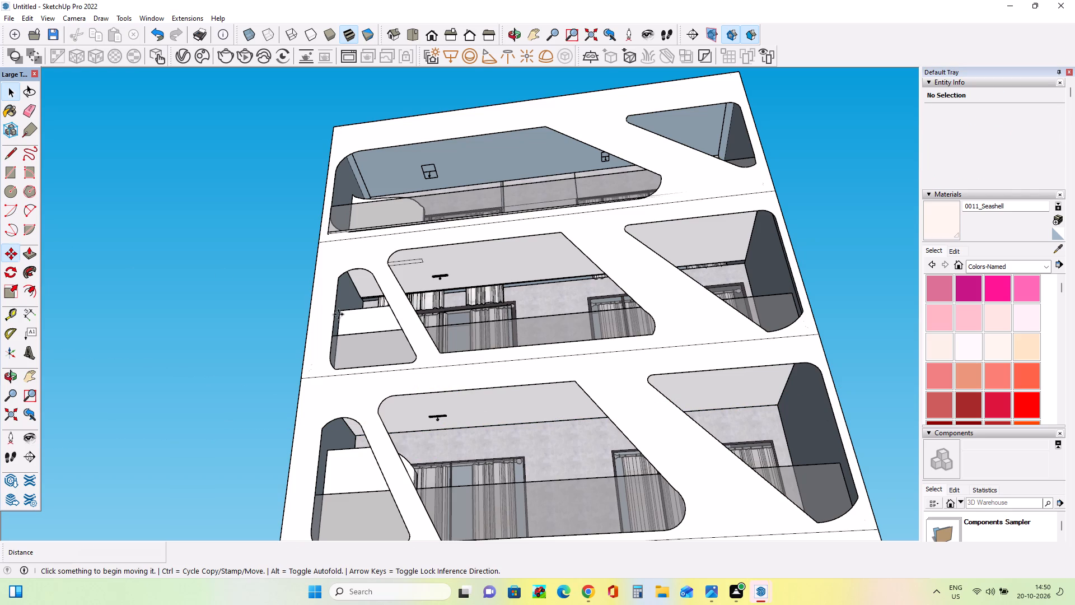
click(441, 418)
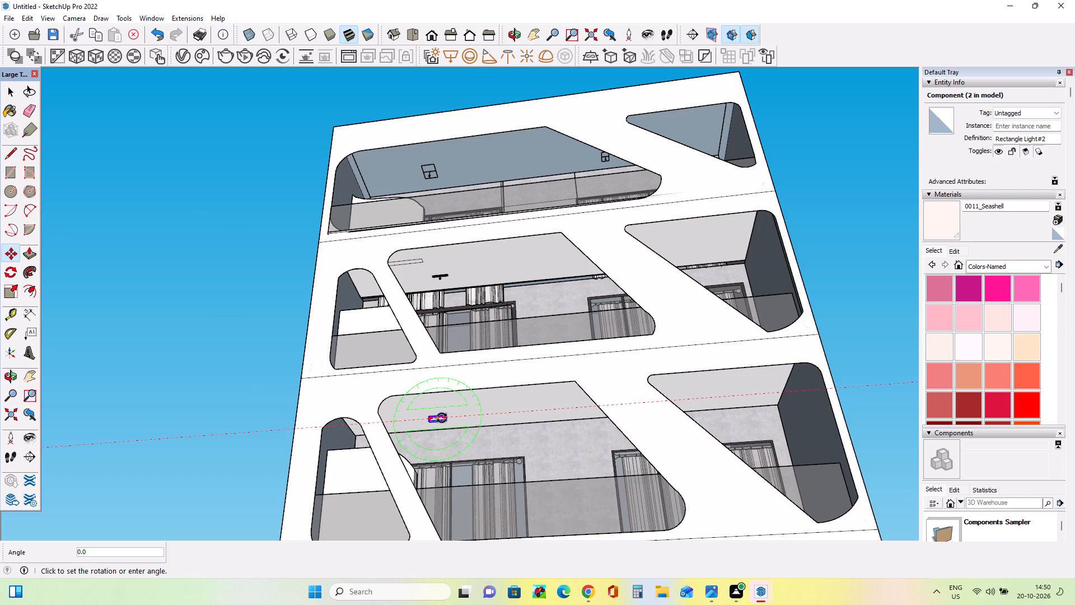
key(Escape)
Copy the third-from-top balcony's rectangle light about 30' 9" across its ceiling to the end beside the diagonal strut.
scroll(452, 431, up, 3)
middle_drag(452, 429, 452, 410)
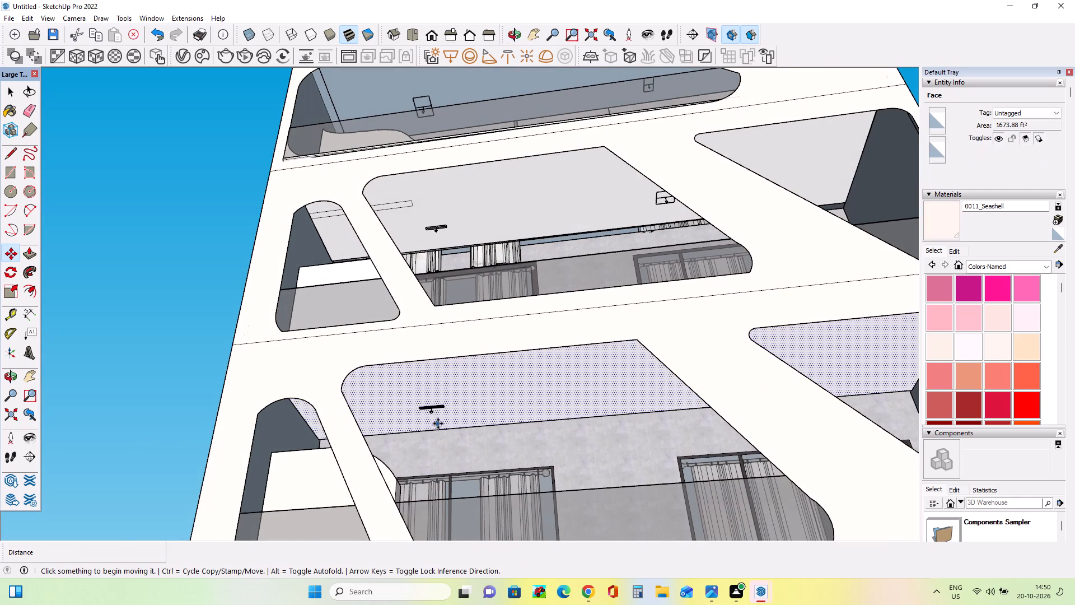
scroll(437, 421, up, 3)
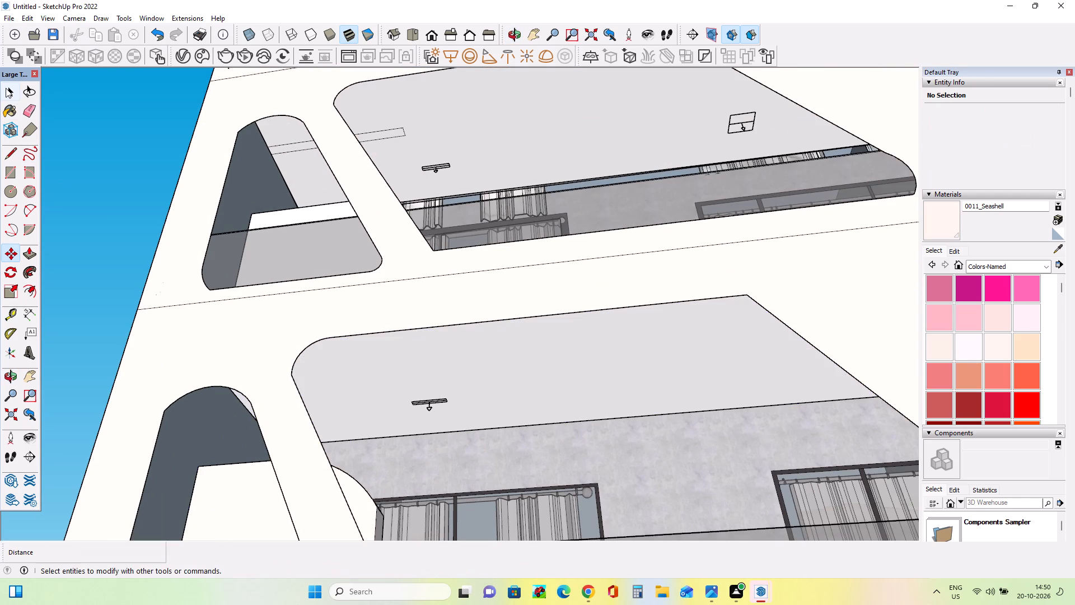
click(6, 88)
click(434, 402)
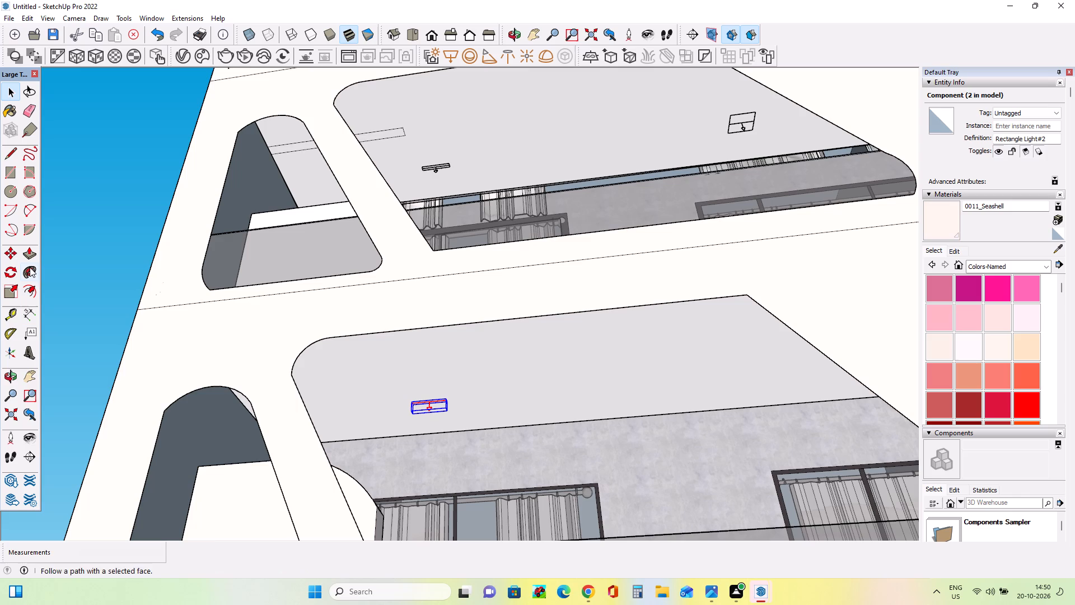
click(10, 253)
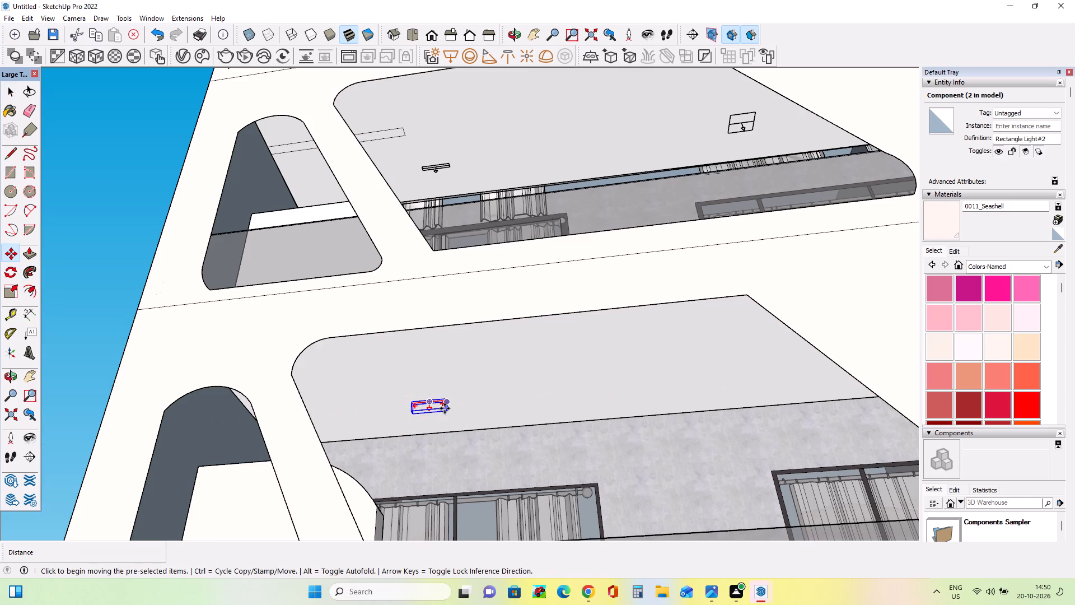
click(445, 408)
scroll(497, 409, down, 3)
scroll(557, 401, down, 11)
middle_drag(571, 401, 590, 487)
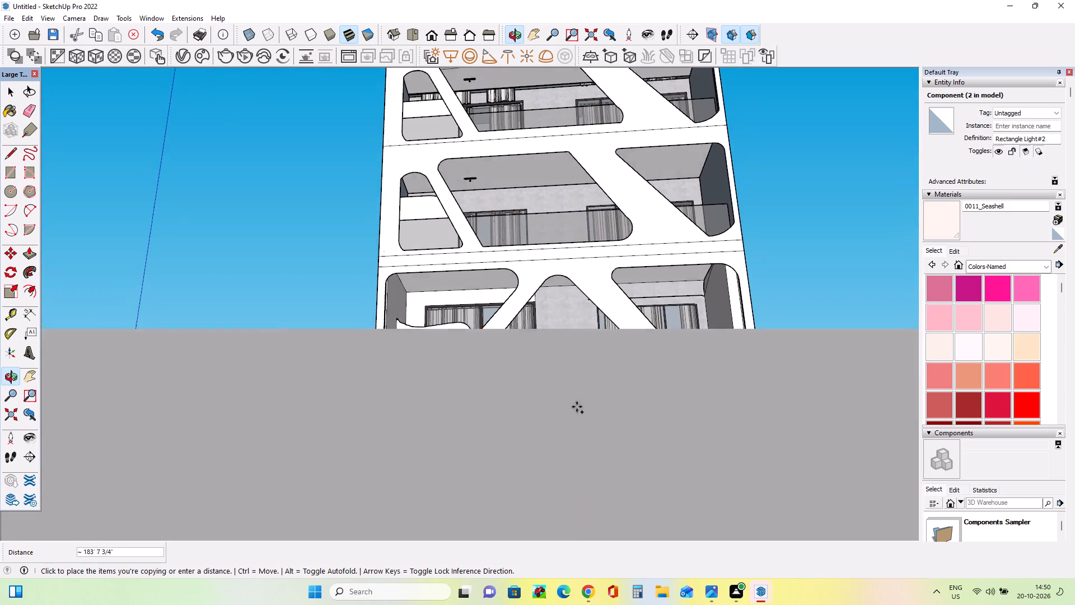
middle_drag(568, 183, 644, 184)
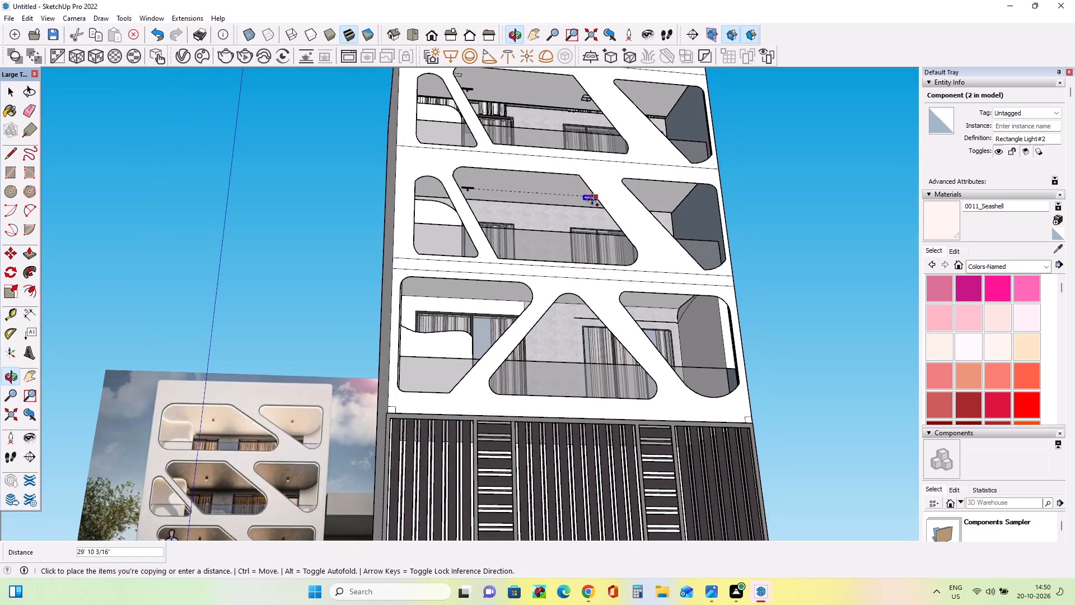
scroll(581, 198, up, 3)
click(601, 194)
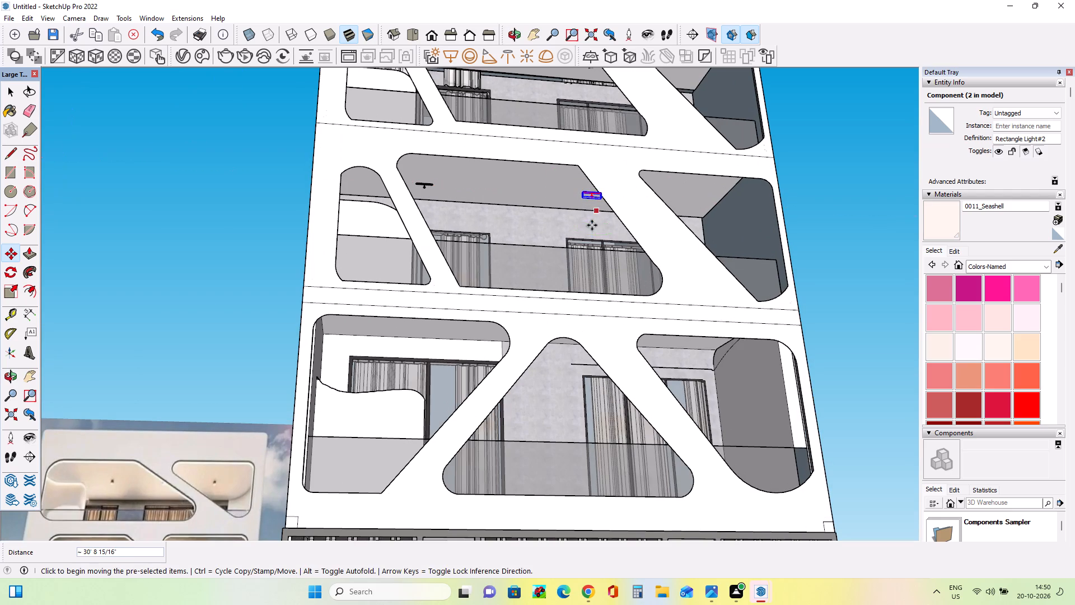
Reposition the copied rectangle light beside the diagonal strut on the third-from-top balcony ceiling, finishing with a shift of about 11".
scroll(558, 214, up, 1)
middle_drag(559, 214, 651, 257)
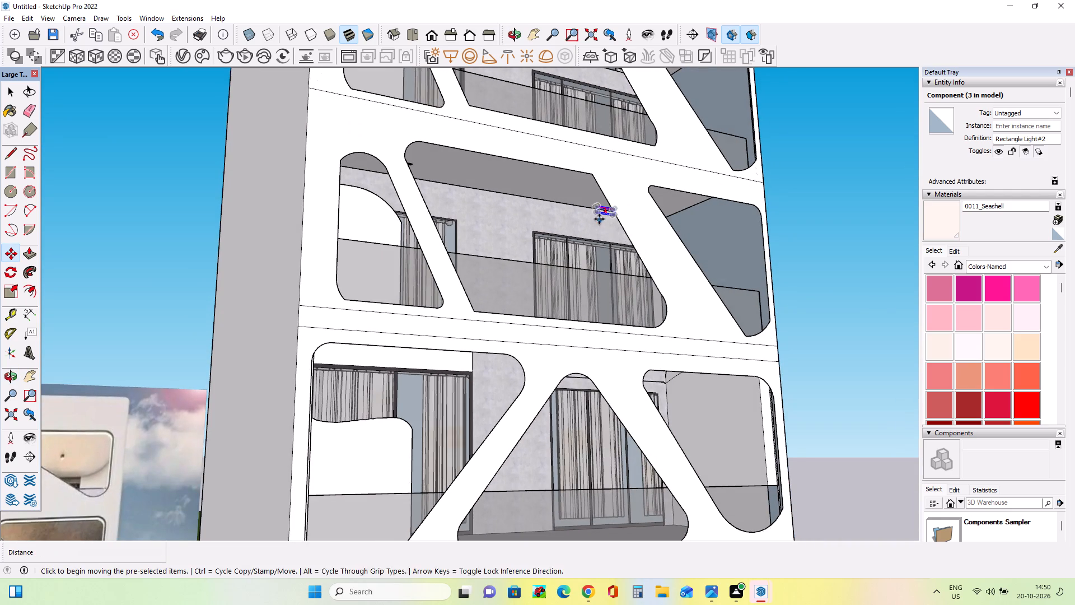
click(600, 213)
key(Escape)
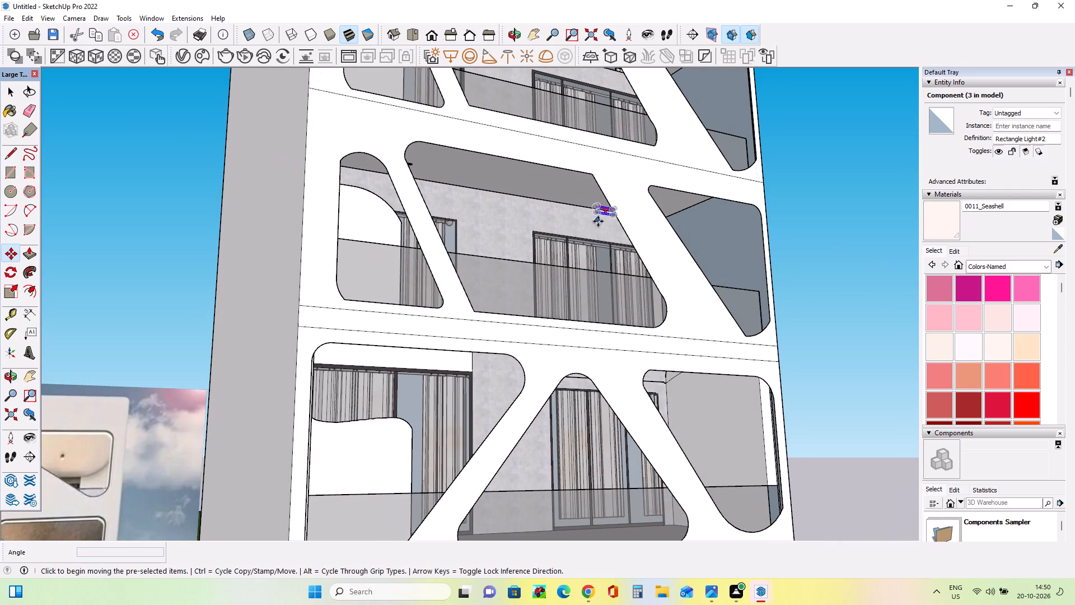
scroll(597, 220, up, 7)
click(599, 202)
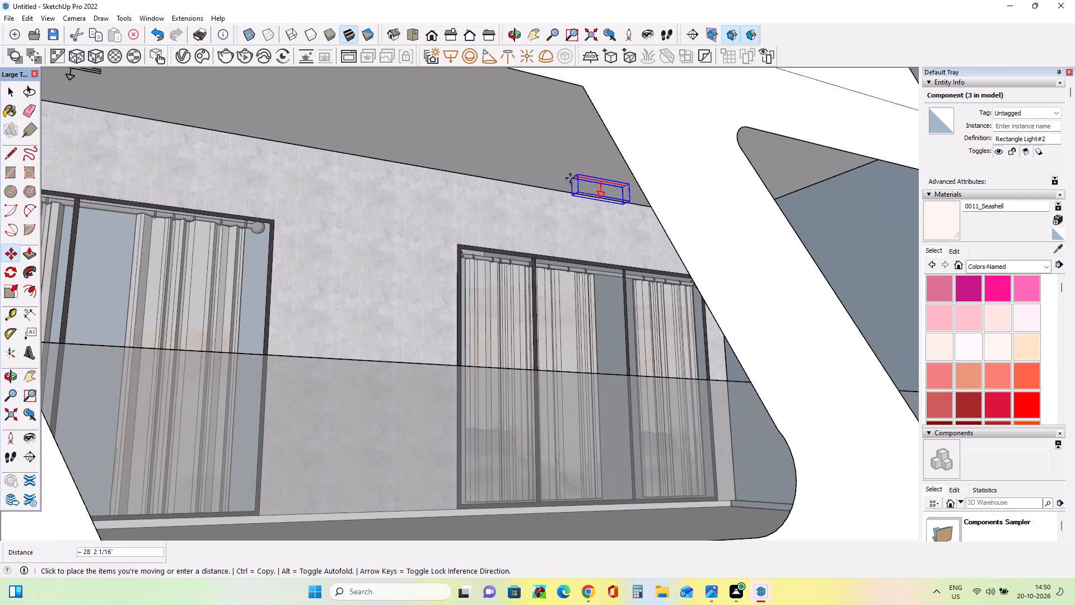
drag(559, 143, 561, 151)
middle_drag(595, 212, 613, 255)
click(565, 149)
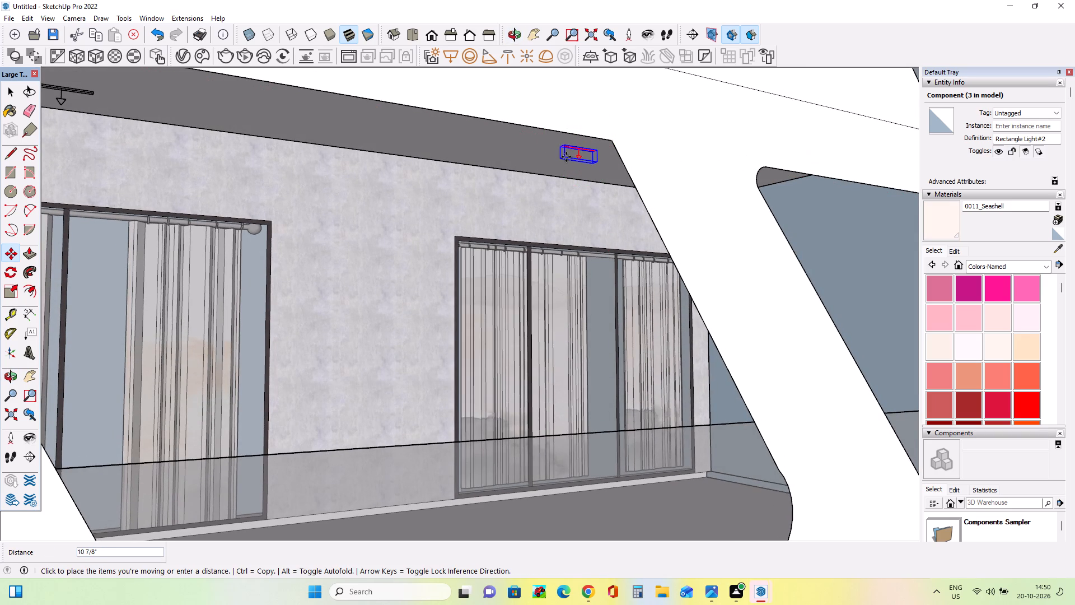
click(566, 157)
Copy that rectangle light about 41' 5" diagonally down to the lowest balcony's ceiling, above the curved white partition.
click(565, 156)
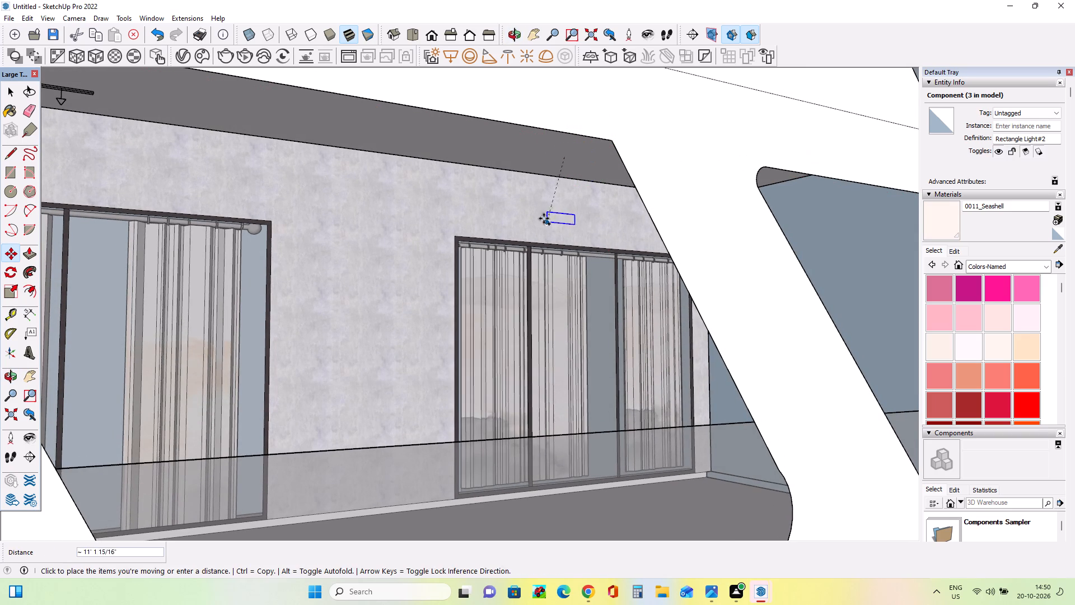
scroll(542, 230, down, 15)
middle_drag(539, 392, 490, 381)
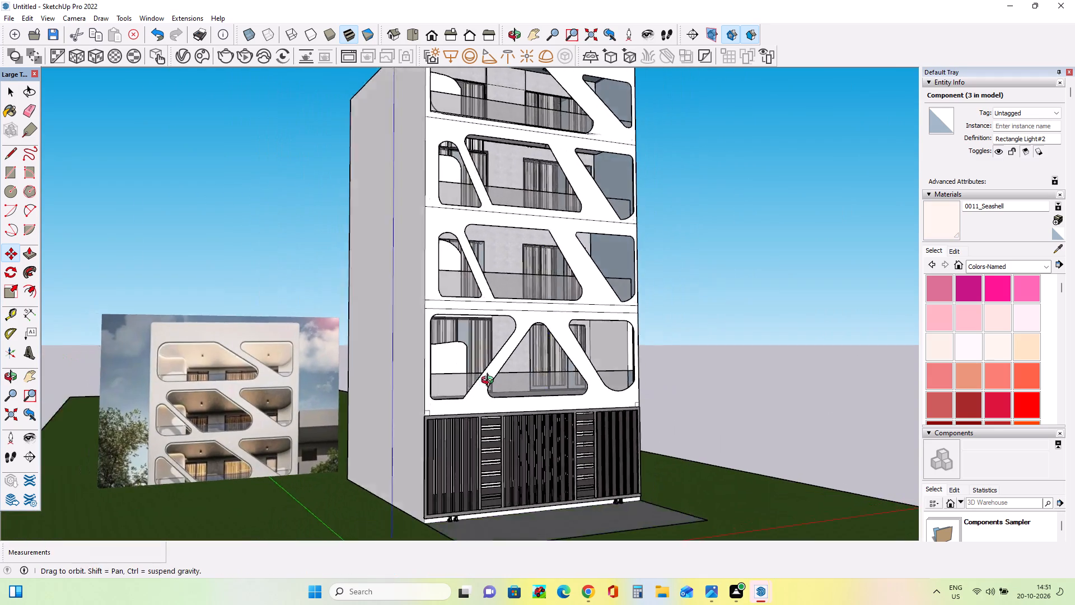
middle_drag(490, 381, 444, 293)
middle_drag(443, 324, 413, 412)
scroll(489, 244, up, 3)
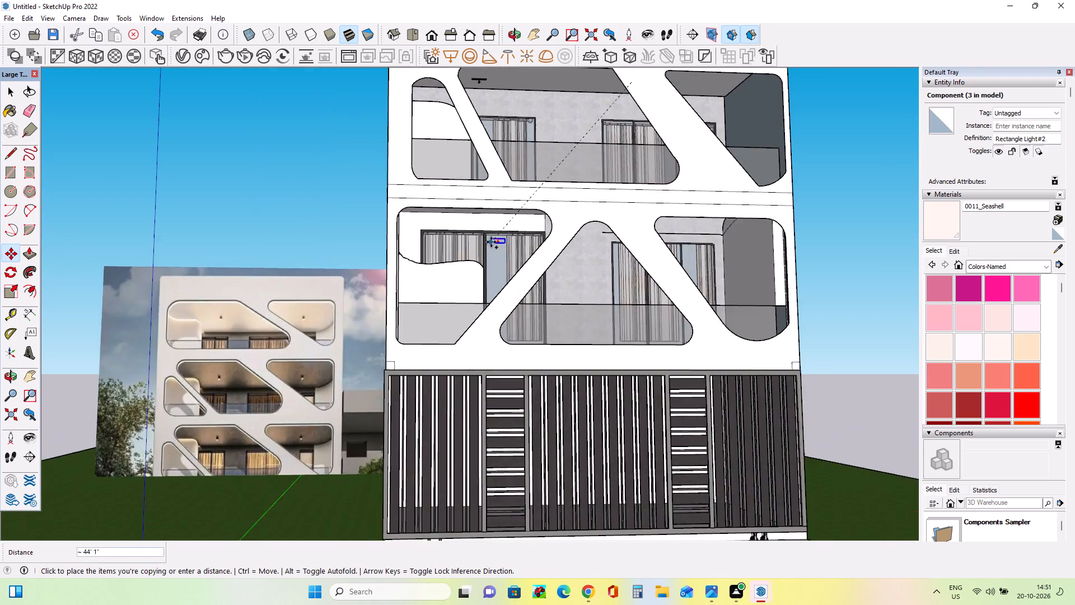
scroll(491, 242, up, 5)
middle_drag(494, 252, 503, 209)
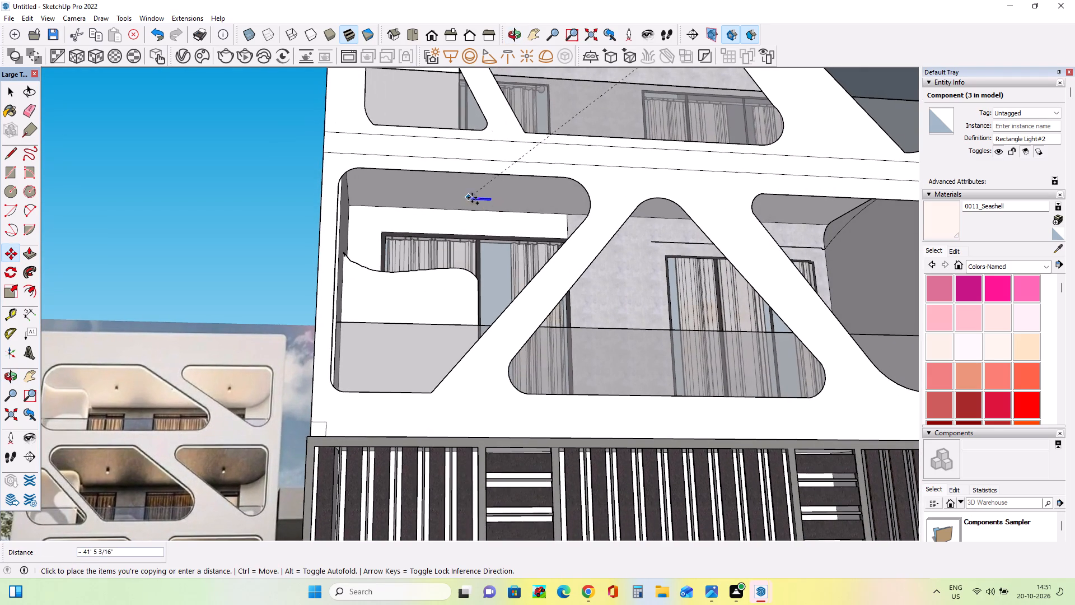
click(473, 198)
Reposition the lowest balcony's rectangle light, moving it off the rear wall by about 3' 10" toward the facade under the ceiling.
scroll(479, 201, up, 4)
scroll(479, 204, down, 1)
scroll(479, 204, up, 3)
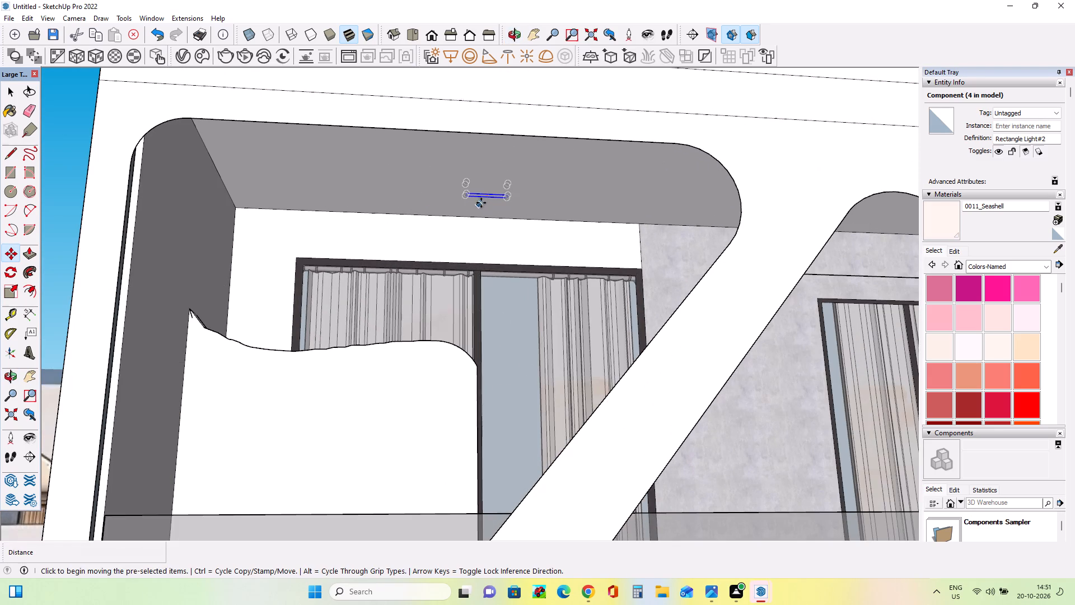
click(483, 197)
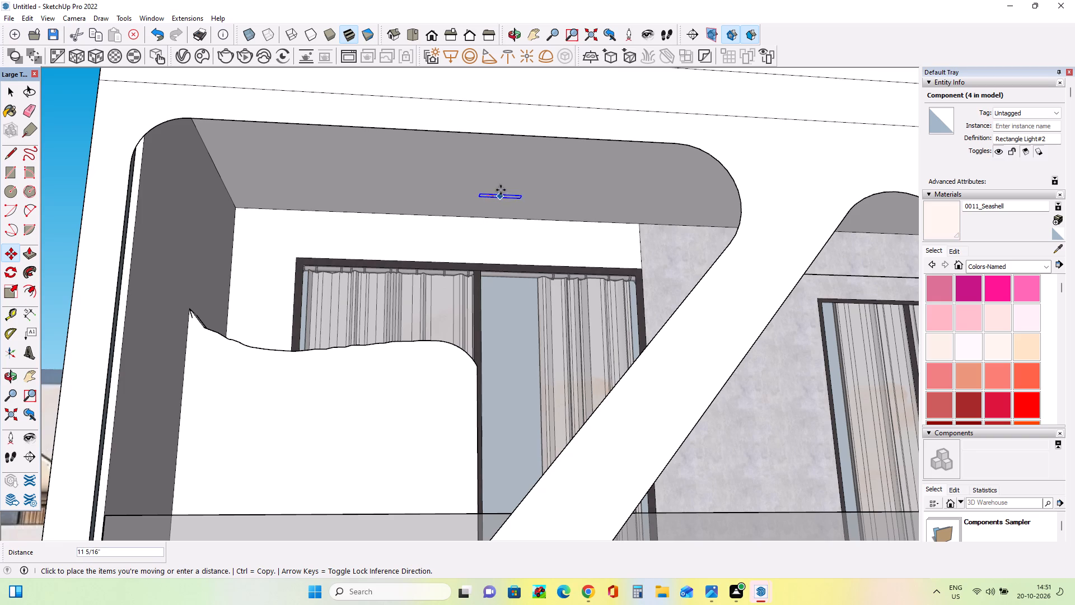
click(493, 227)
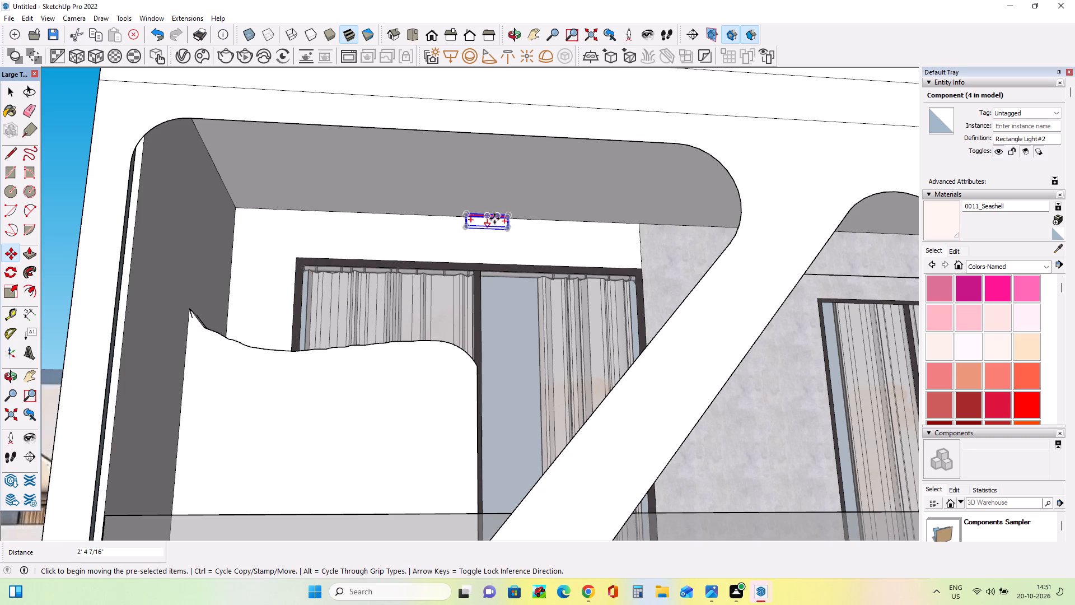
click(510, 227)
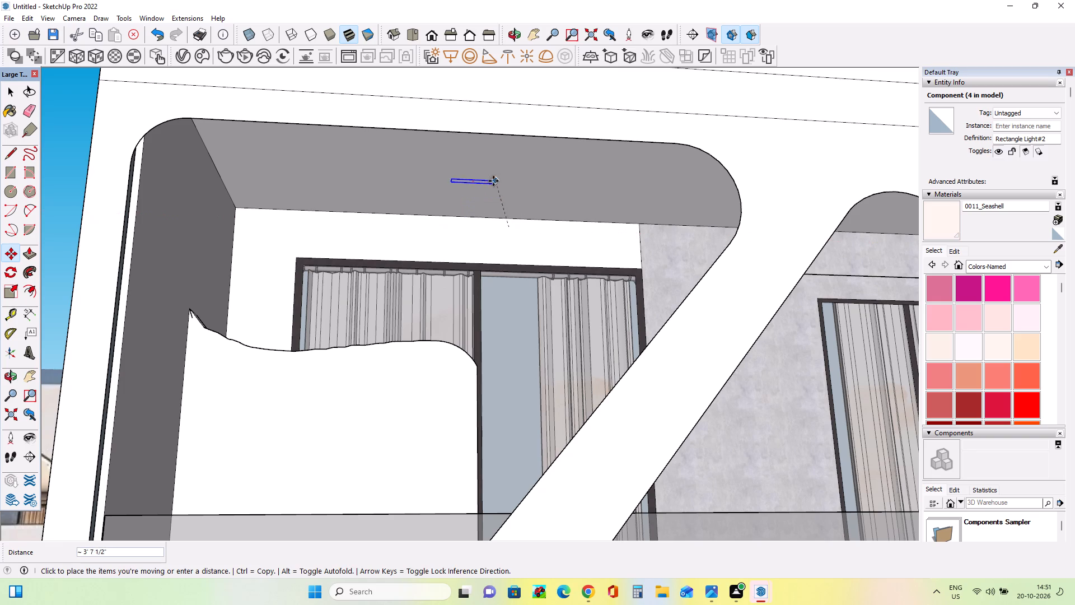
click(496, 227)
middle_drag(593, 277, 205, 297)
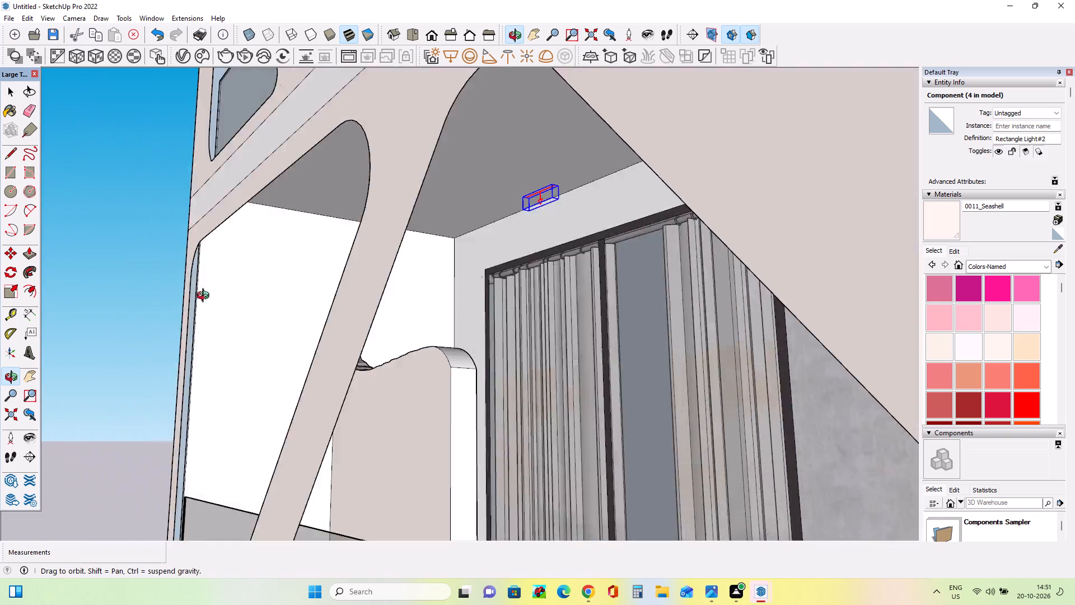
middle_drag(205, 297, 150, 333)
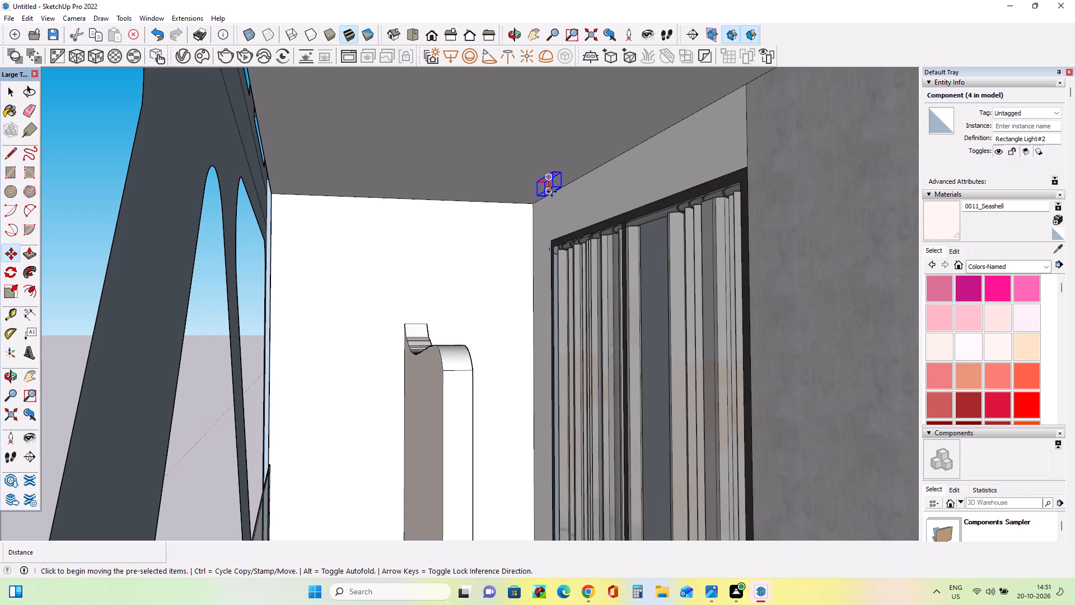
click(553, 192)
click(489, 187)
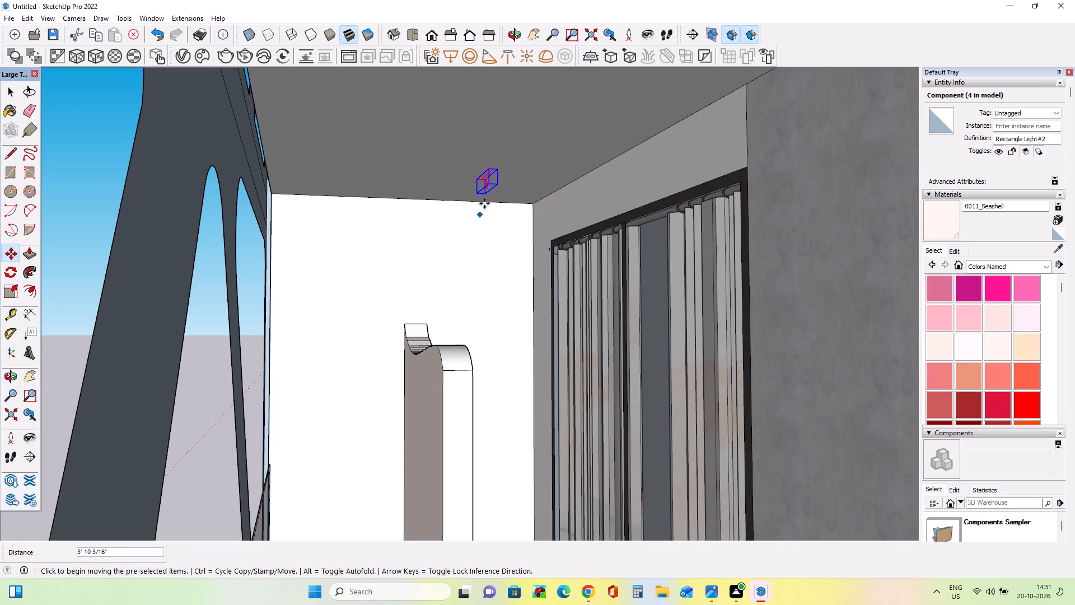
Copy the lowest balcony's rectangle light about 23' 11" along its ceiling to the opposite end.
click(489, 185)
scroll(488, 199, down, 8)
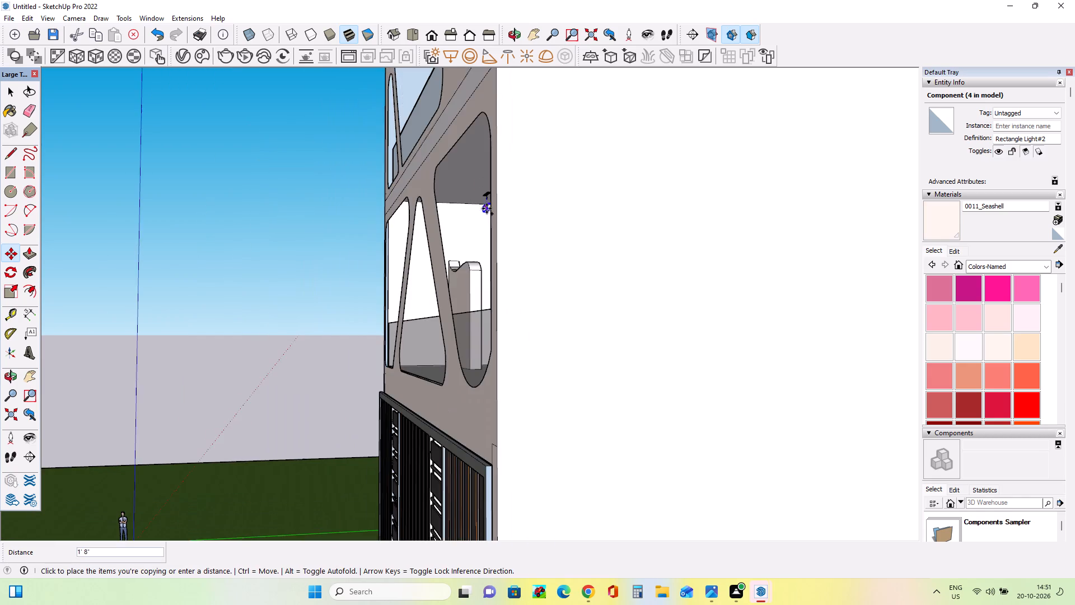
middle_drag(482, 207, 595, 198)
click(572, 165)
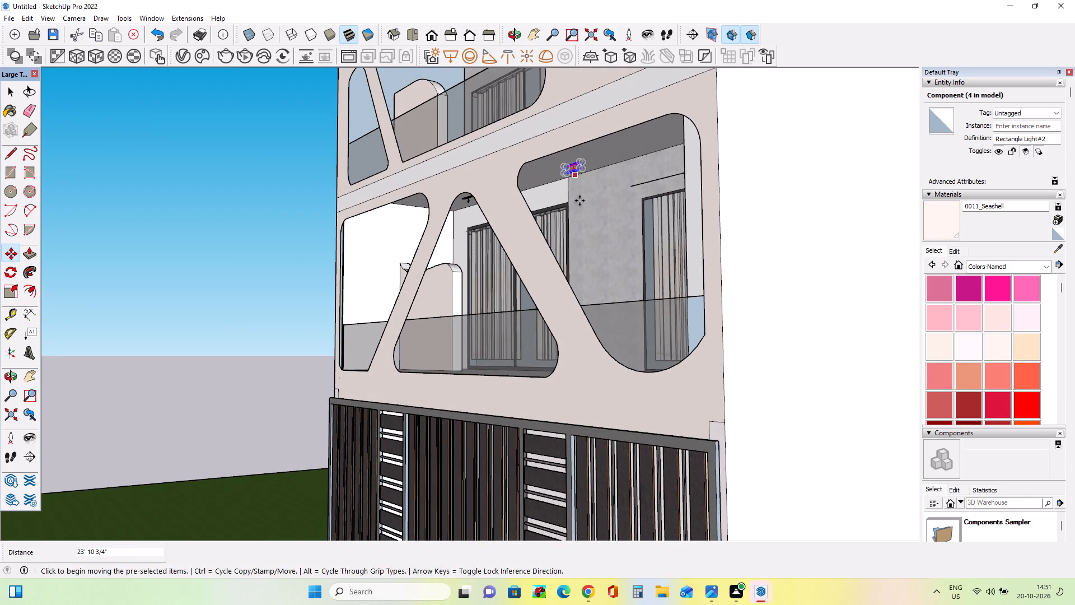
Render the building's front view in V-Ray, examine the balcony lighting in the frame buffer, and close it.
middle_drag(591, 219, 703, 252)
scroll(703, 248, down, 19)
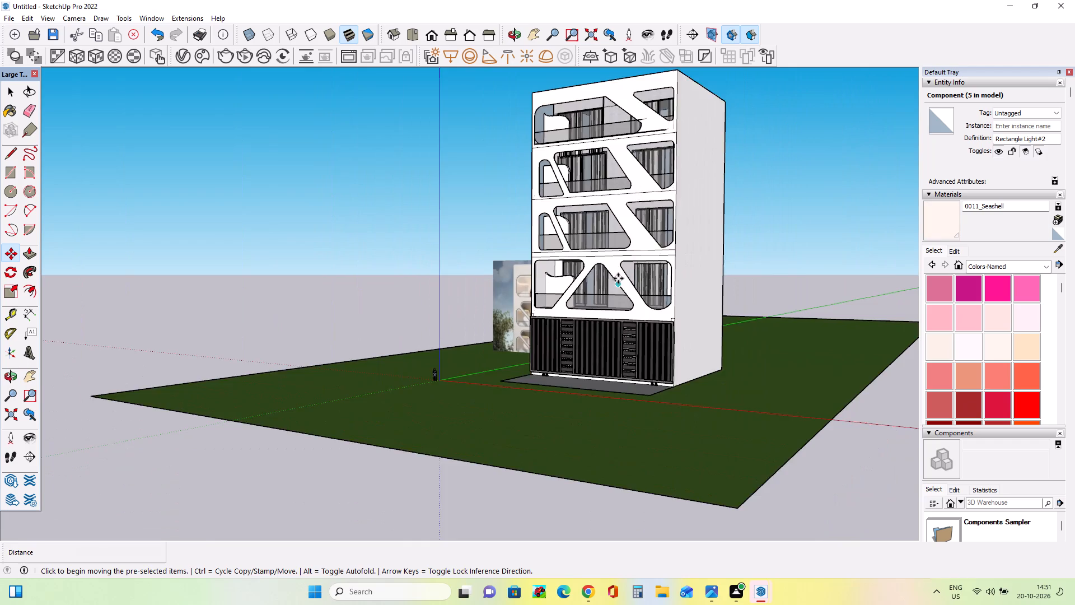
scroll(618, 278, down, 3)
middle_drag(636, 188, 757, 201)
scroll(594, 166, up, 8)
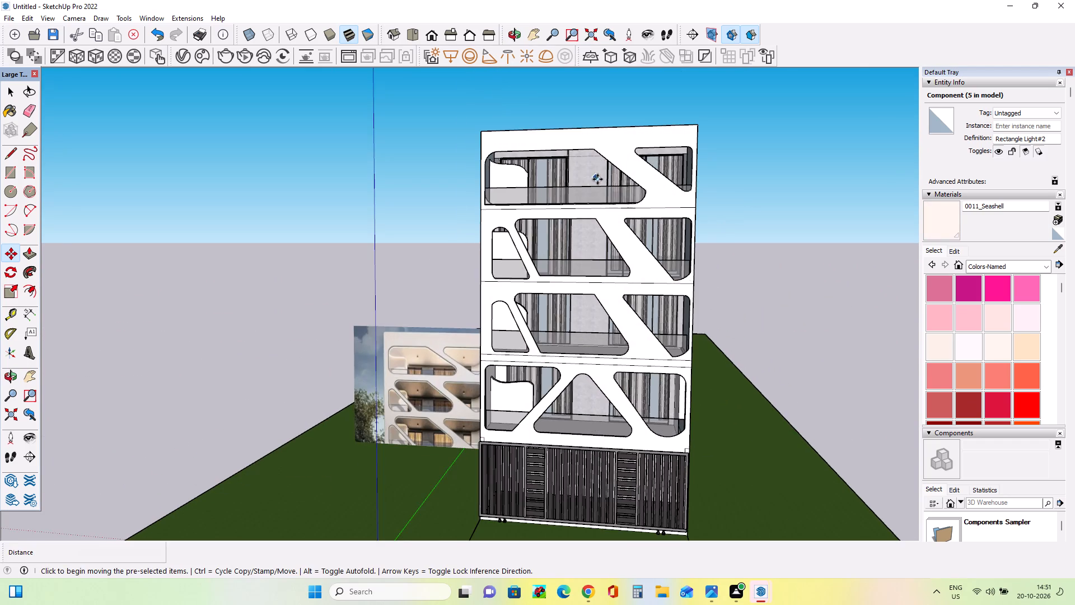
middle_drag(600, 180, 666, 167)
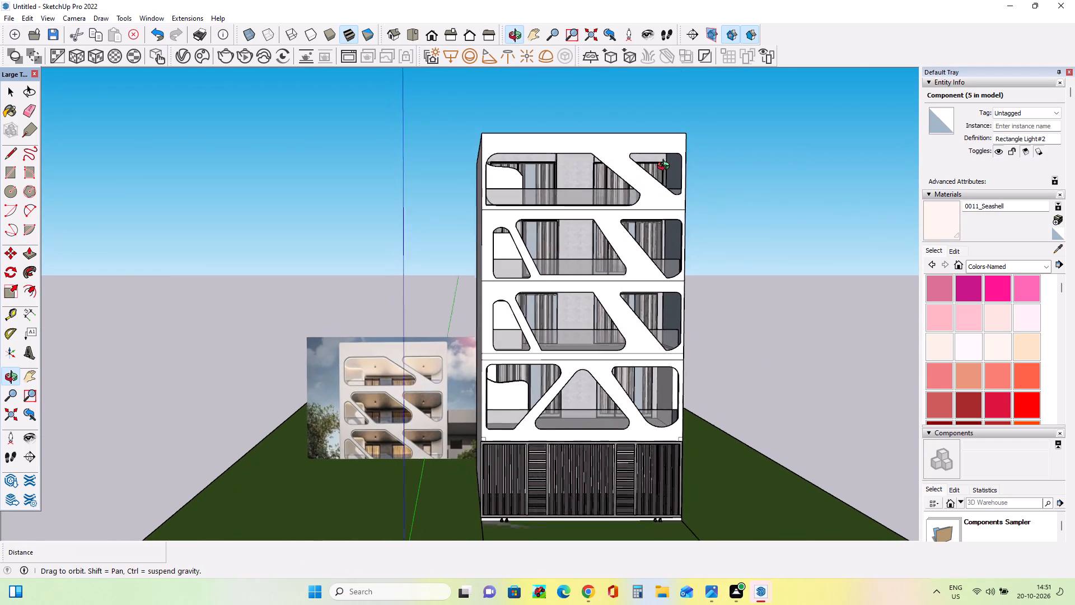
middle_drag(666, 167, 666, 167)
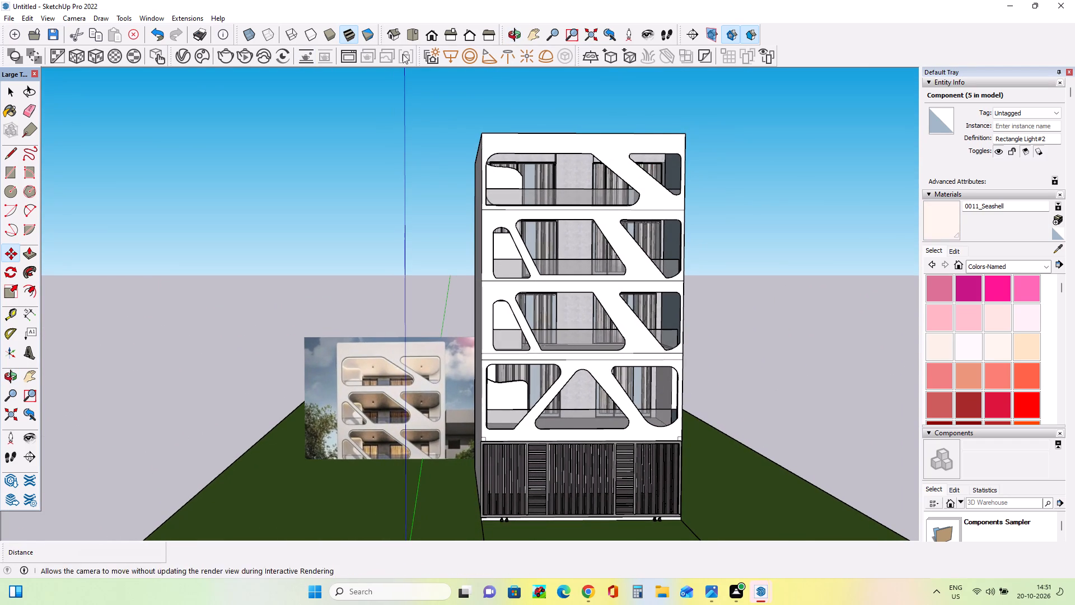
click(226, 54)
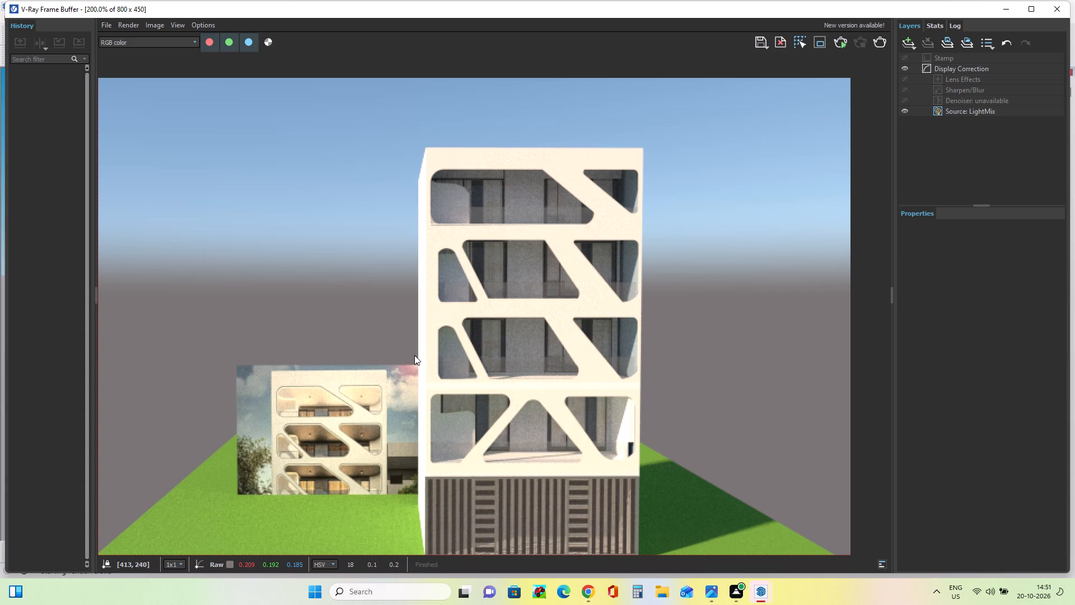
scroll(414, 355, down, 1)
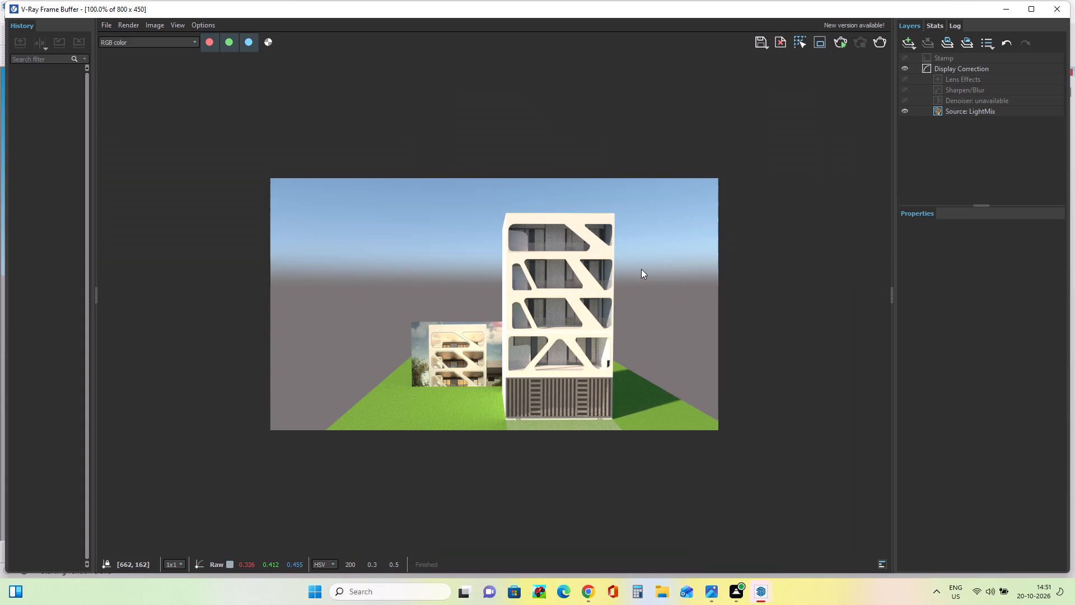
scroll(641, 269, up, 1)
scroll(641, 269, down, 1)
scroll(617, 251, up, 1)
middle_drag(621, 273, 628, 249)
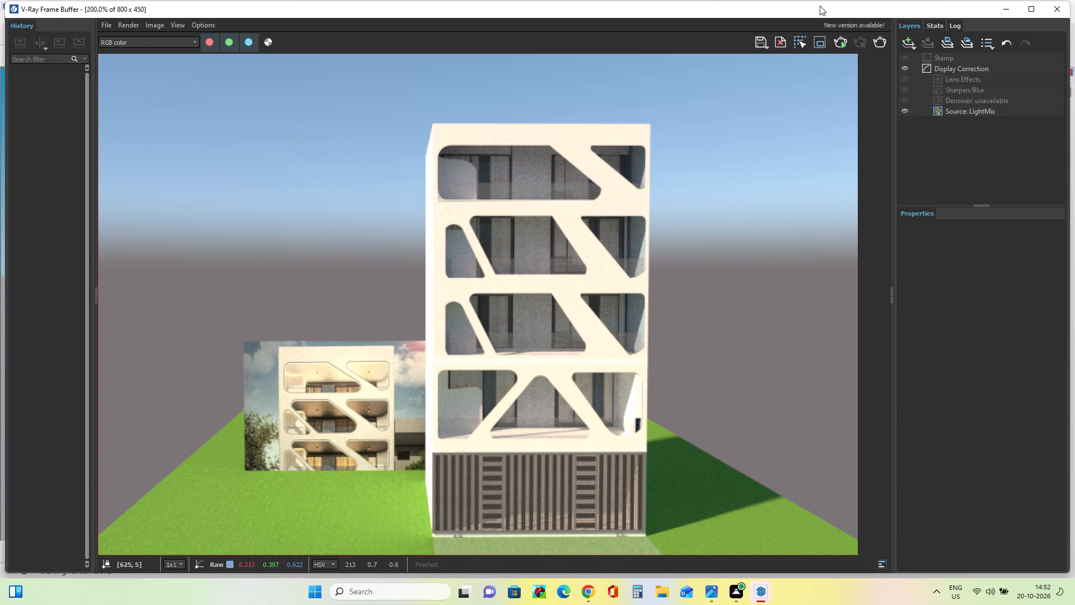
click(1063, 9)
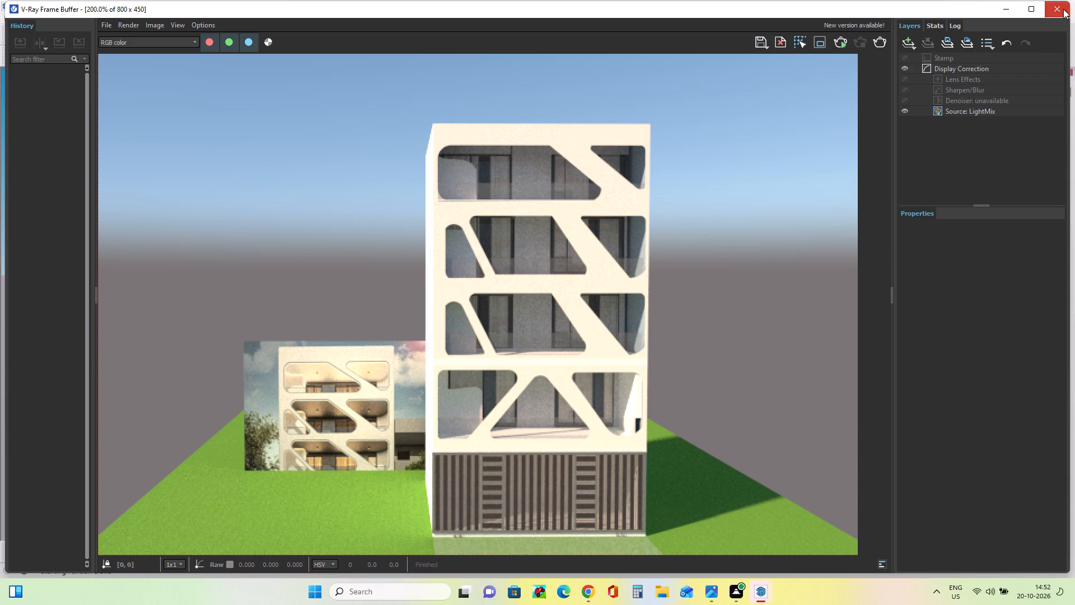
Place a V-Ray dome light on the grey paving slab in front of the building.
middle_drag(633, 243, 634, 277)
scroll(634, 276, down, 2)
scroll(493, 288, down, 3)
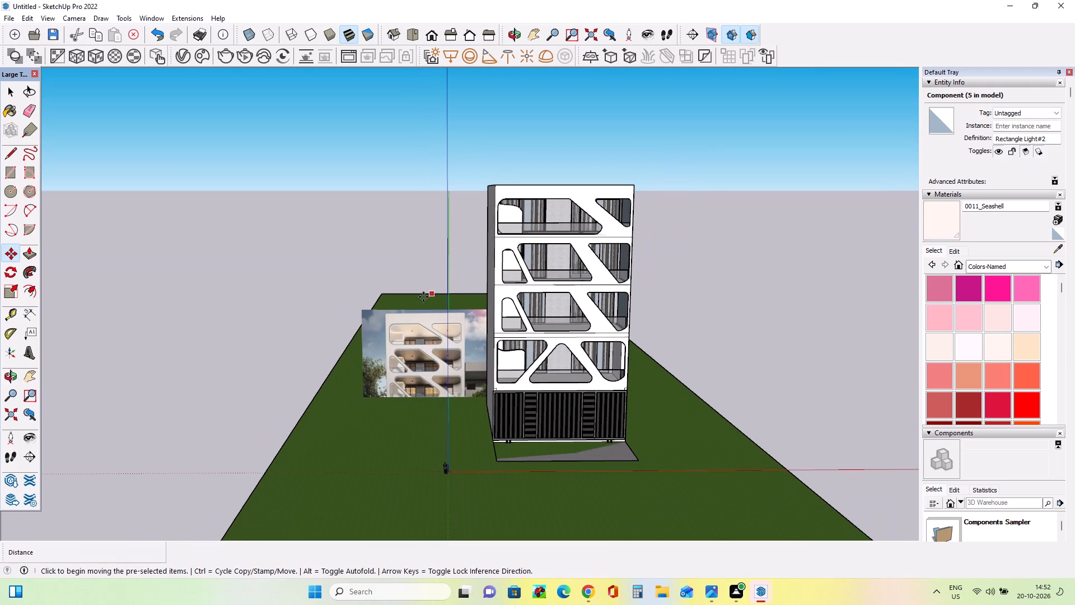
middle_drag(592, 372, 564, 402)
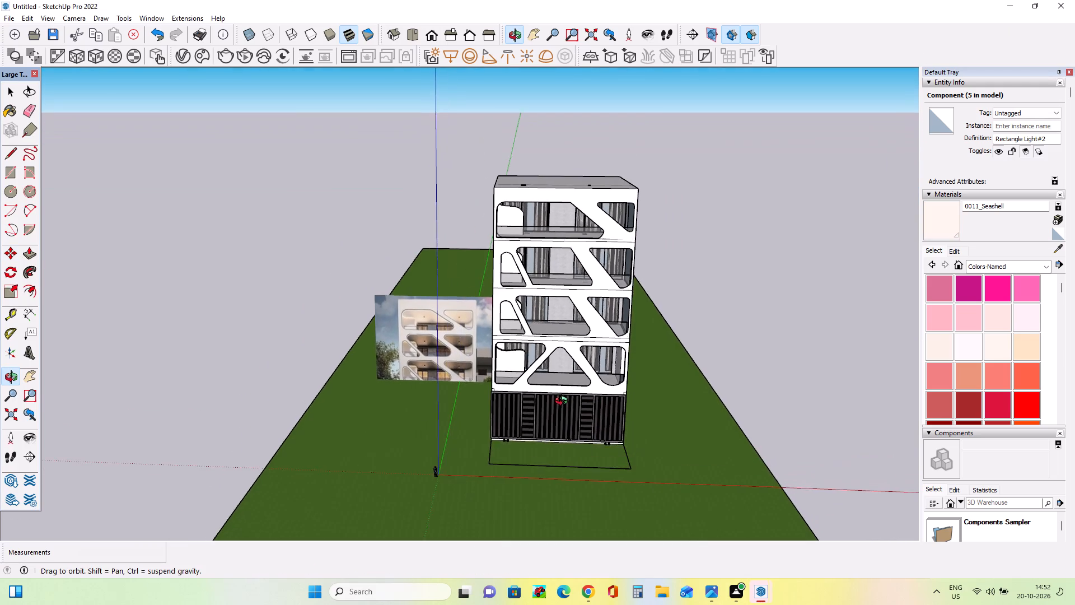
middle_drag(564, 402, 566, 397)
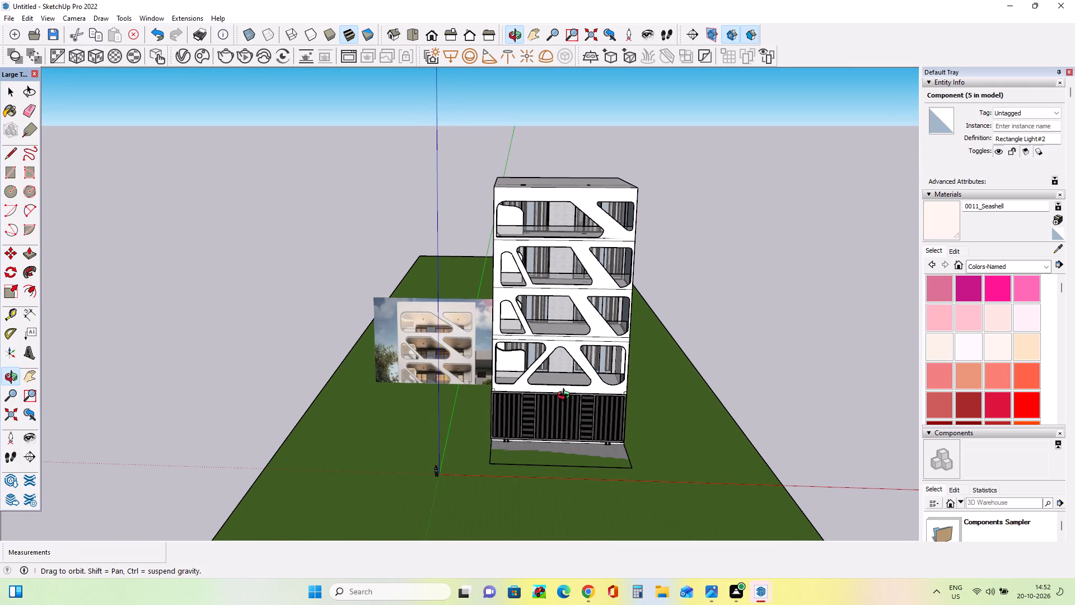
middle_drag(566, 397, 566, 399)
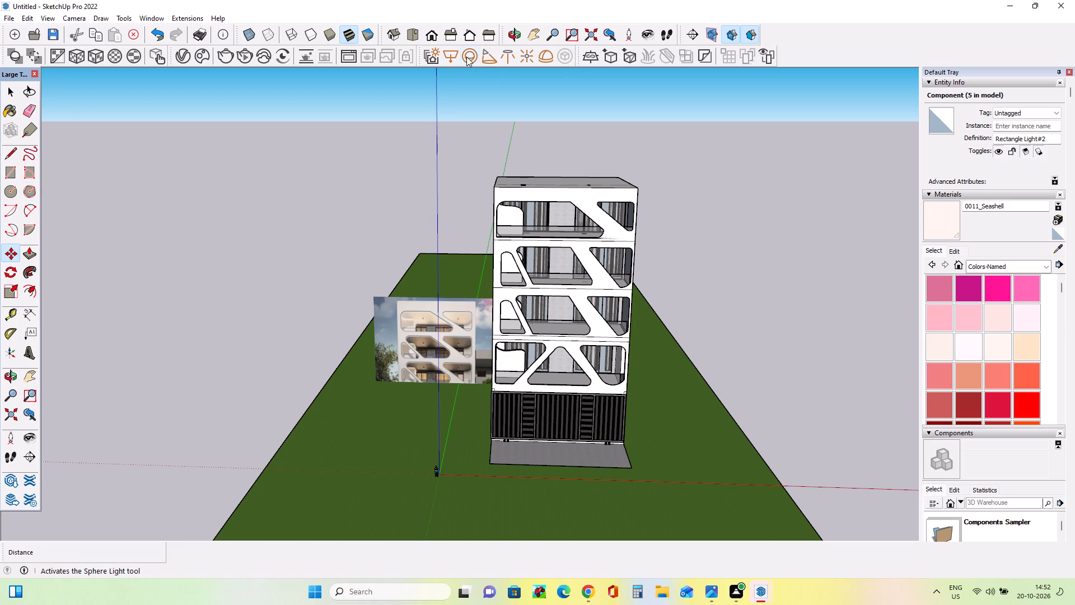
click(545, 56)
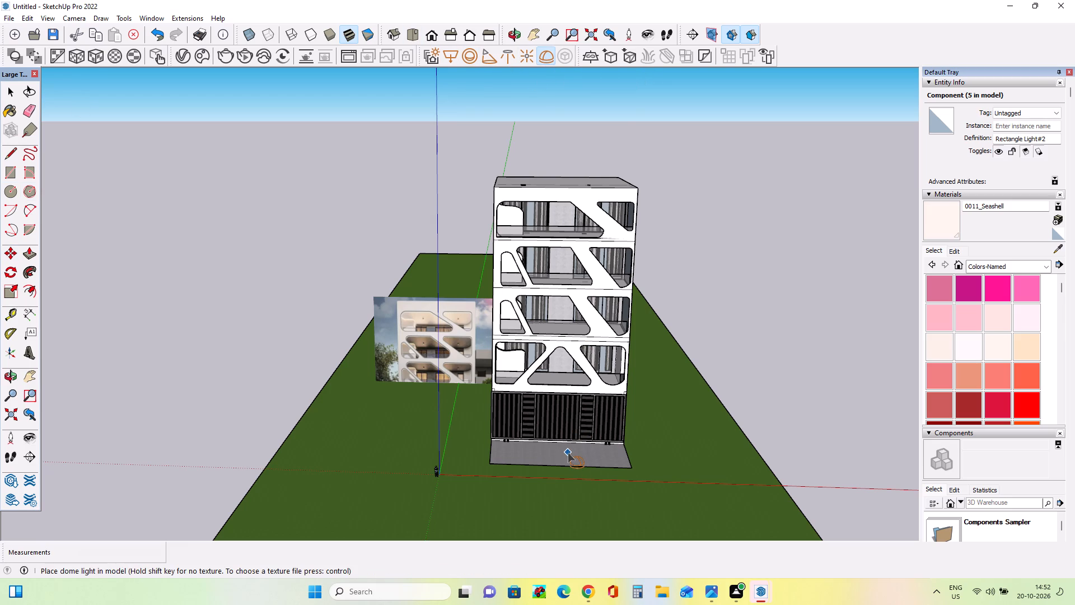
click(568, 453)
click(558, 466)
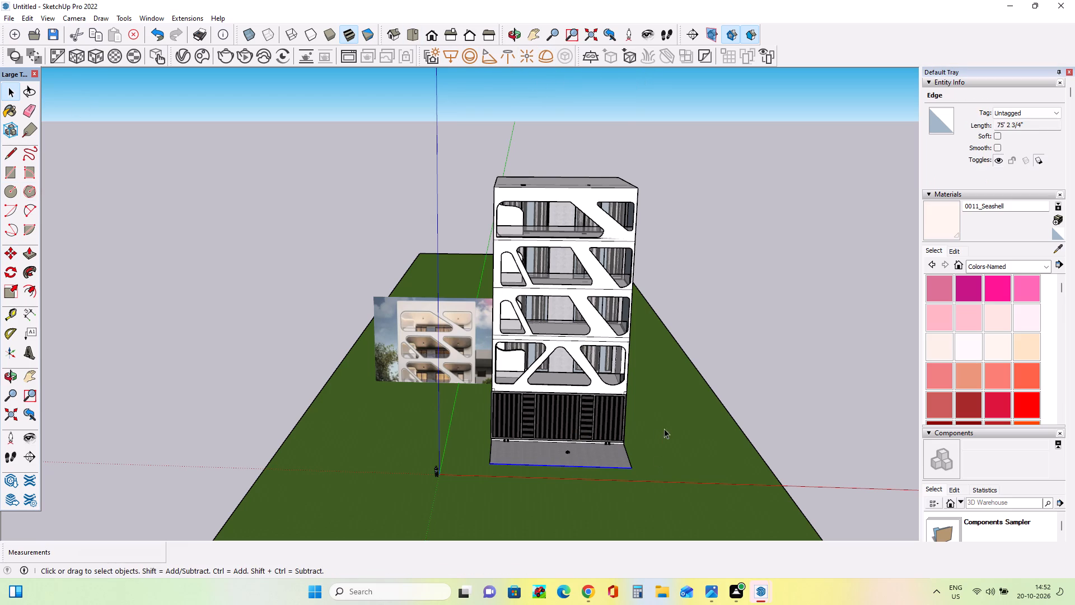
click(669, 416)
click(670, 417)
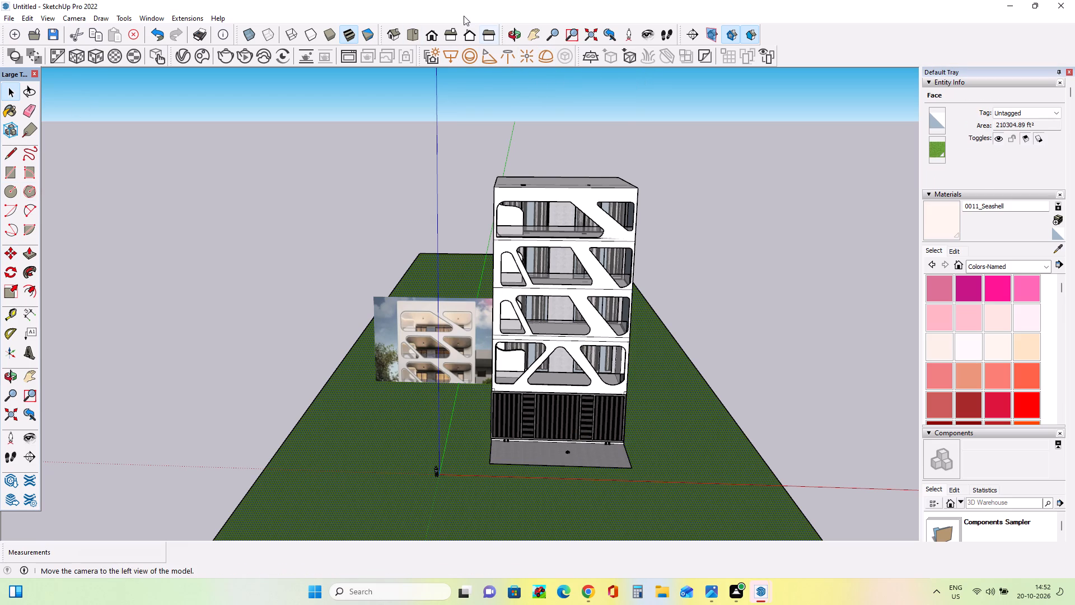
Place a second V-Ray dome light on the grass beside the building's slatted ground floor.
click(544, 56)
click(653, 404)
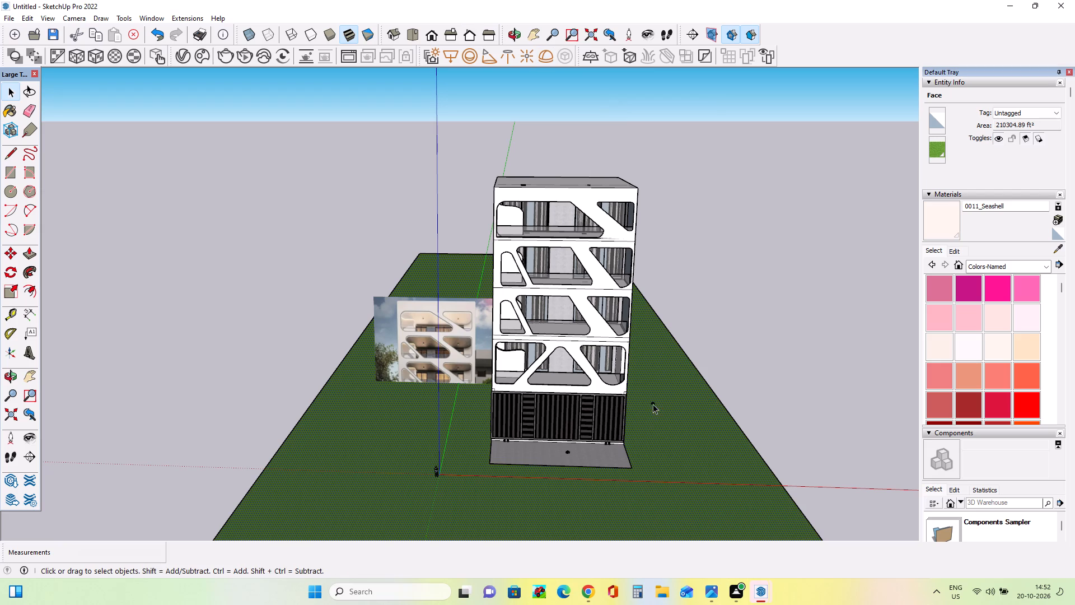
Place a third V-Ray dome light on the grass just below the reference photo, on the building's other side.
click(545, 49)
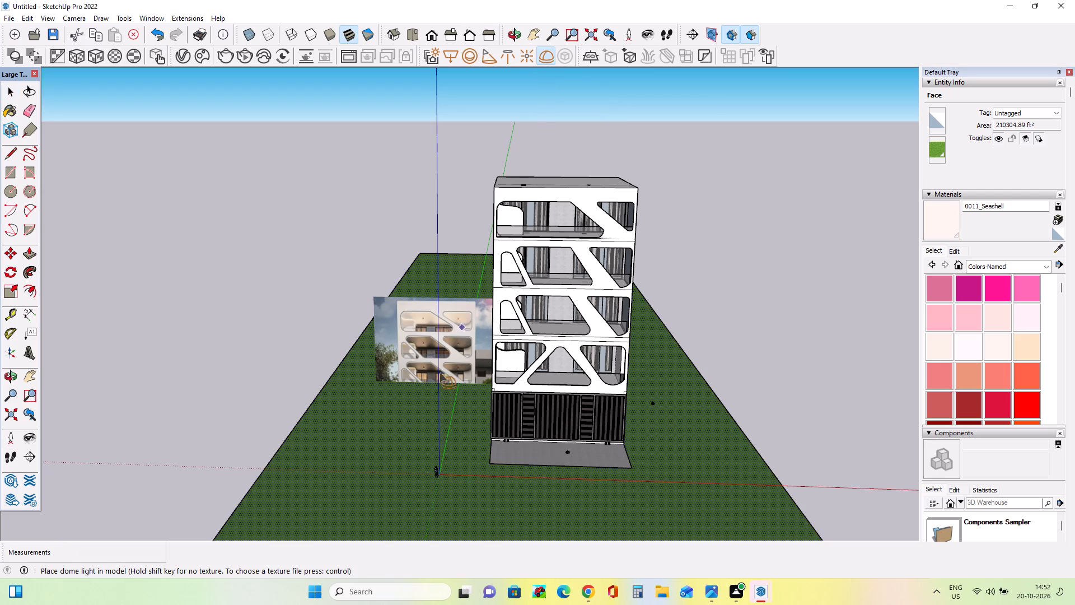
click(452, 403)
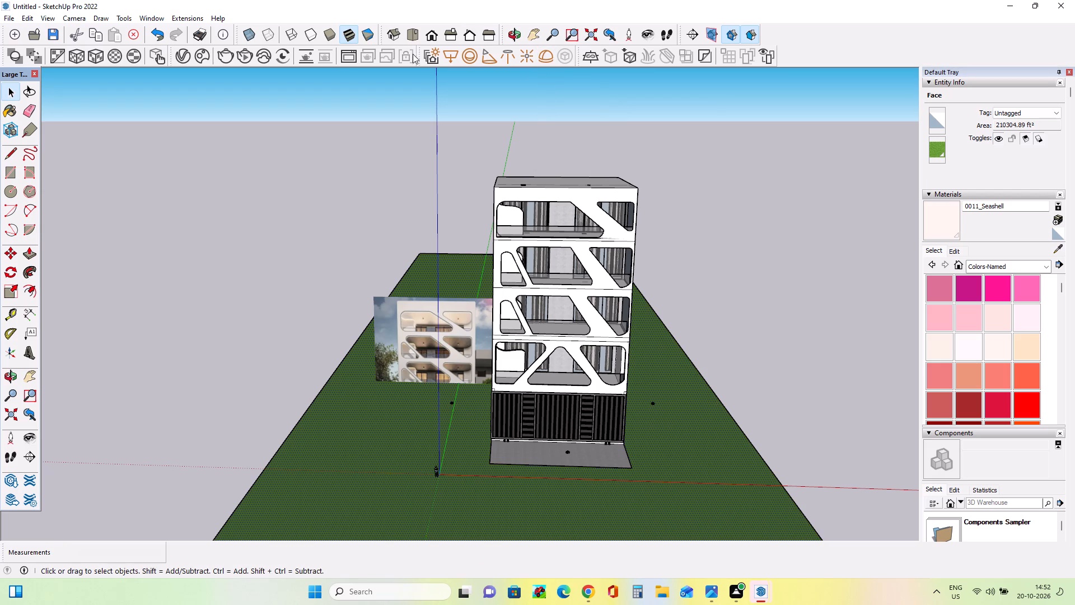
Render the current view in V-Ray, examine the dome lighting on the building, and dismiss the frame buffer.
click(227, 55)
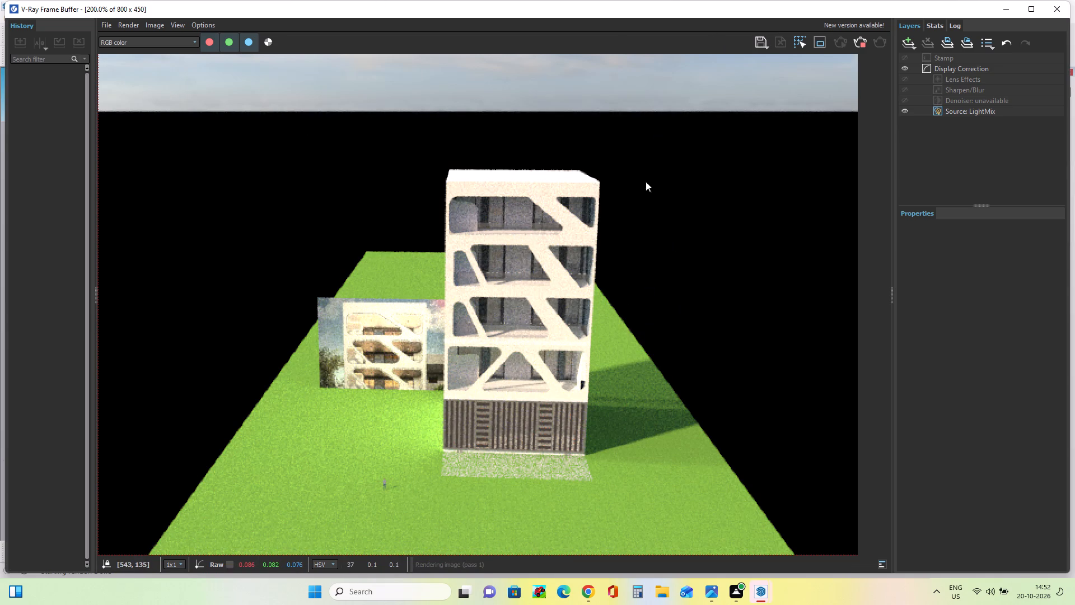
scroll(604, 374, up, 1)
scroll(606, 375, down, 1)
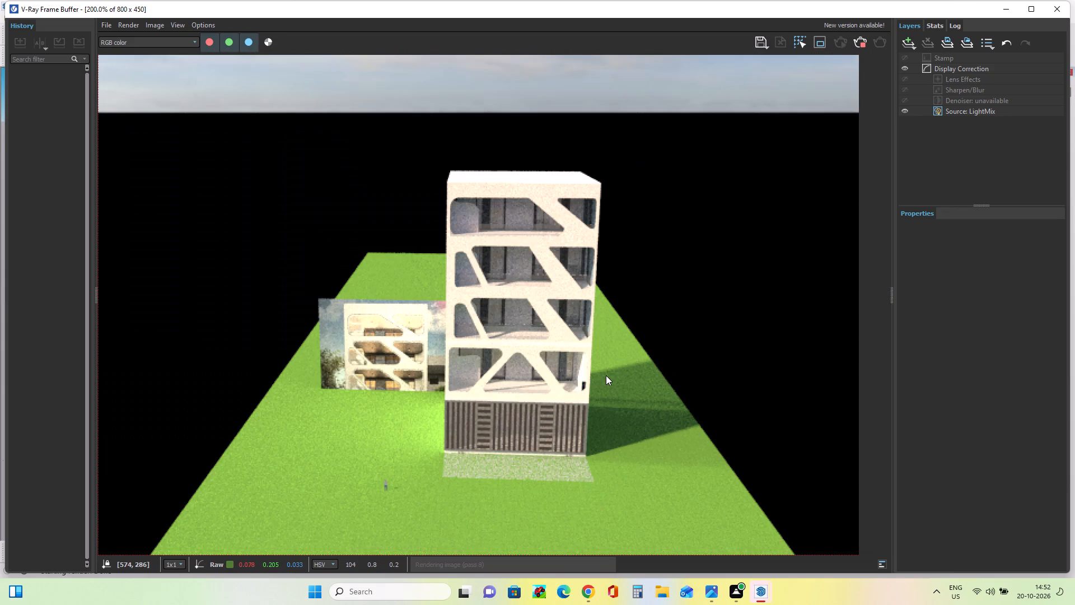
middle_drag(606, 375, 610, 356)
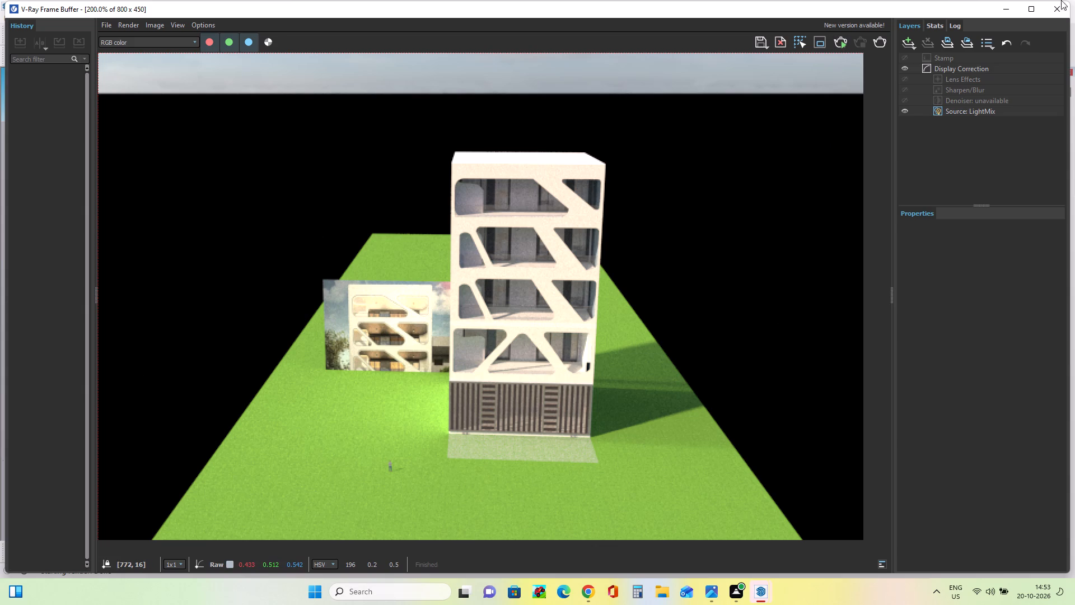
click(1002, 5)
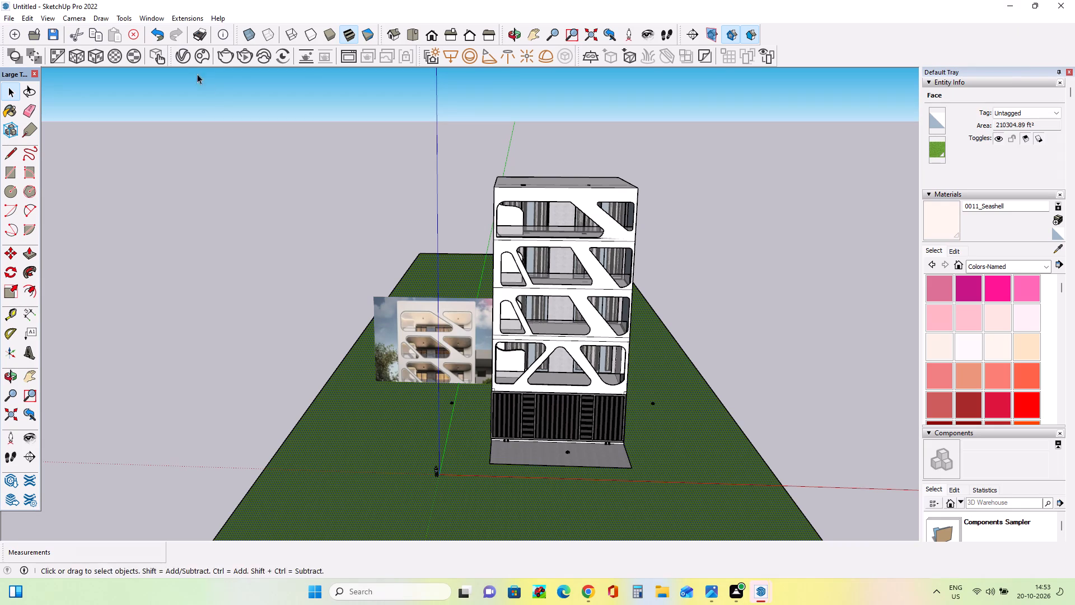
Turn on the Invisible and No Decay options for Rectangle Light and Rectangle Light#1 in the V-Ray light assets.
click(186, 58)
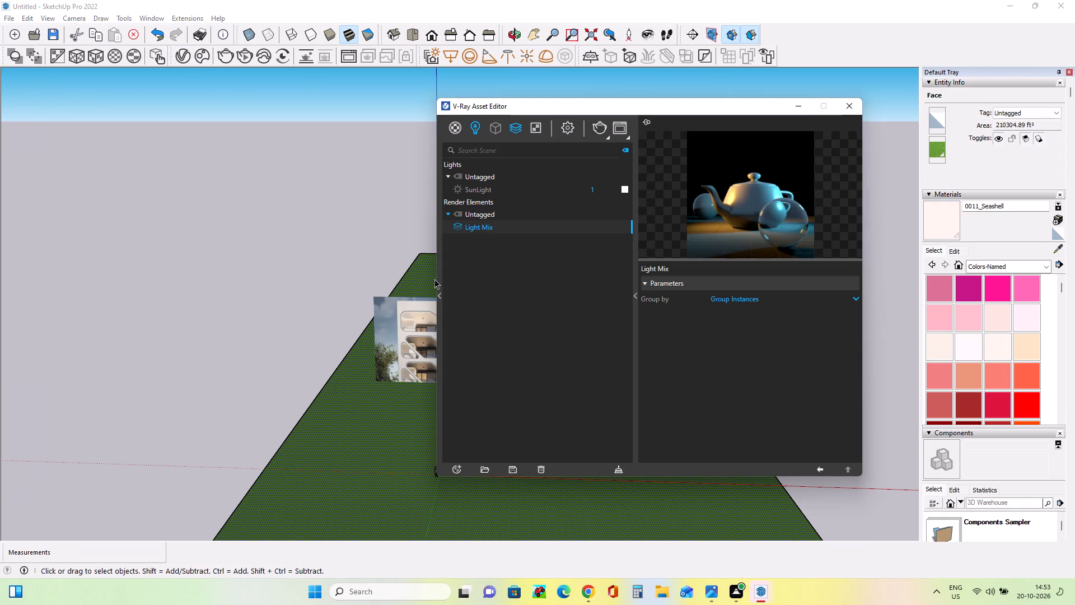
click(476, 124)
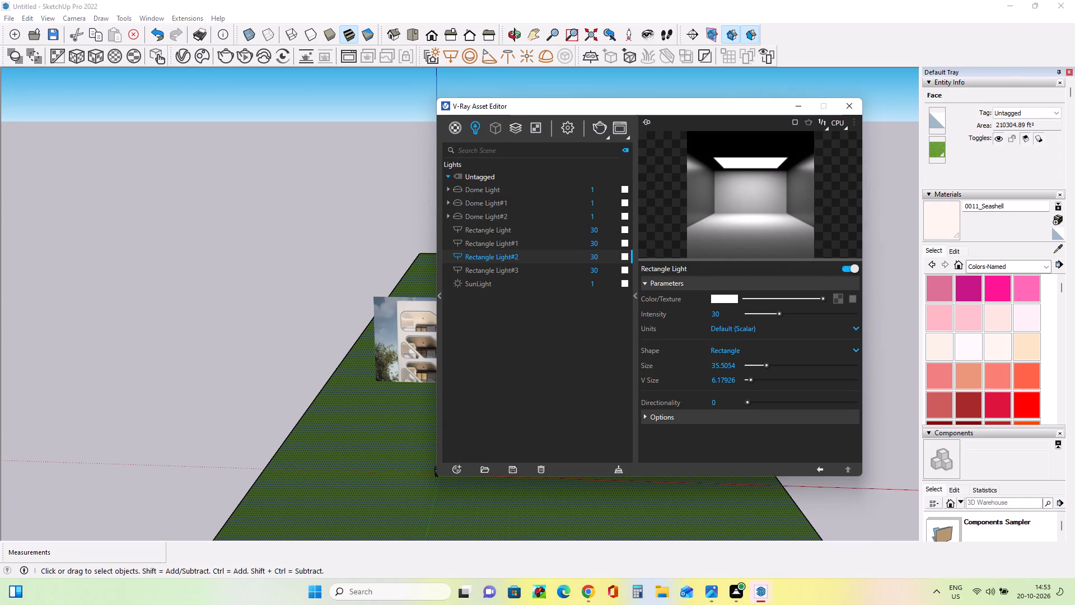
click(499, 229)
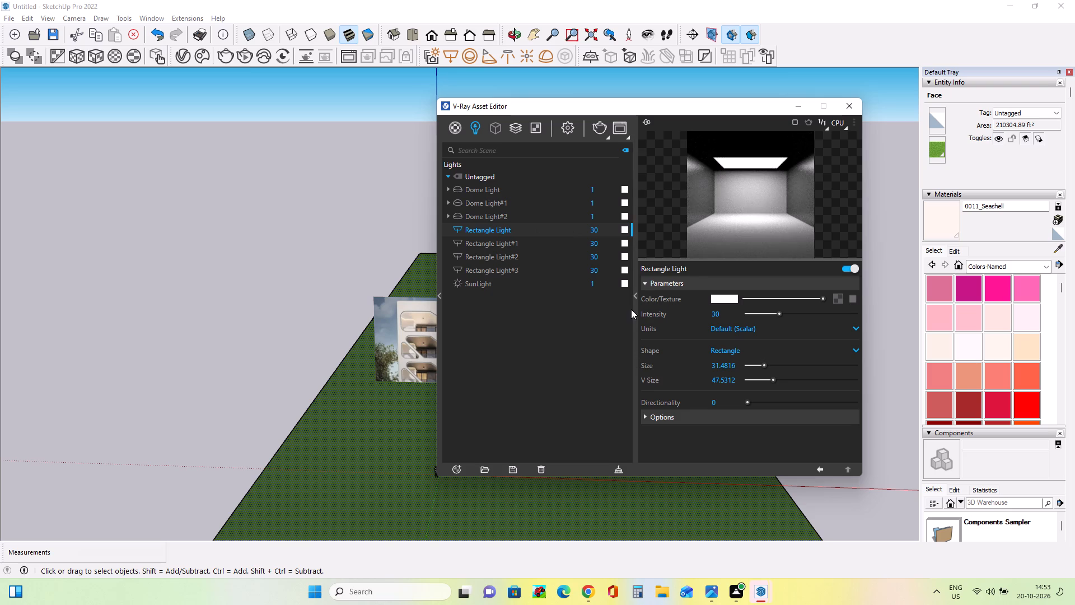
click(634, 296)
click(636, 297)
click(736, 412)
click(715, 434)
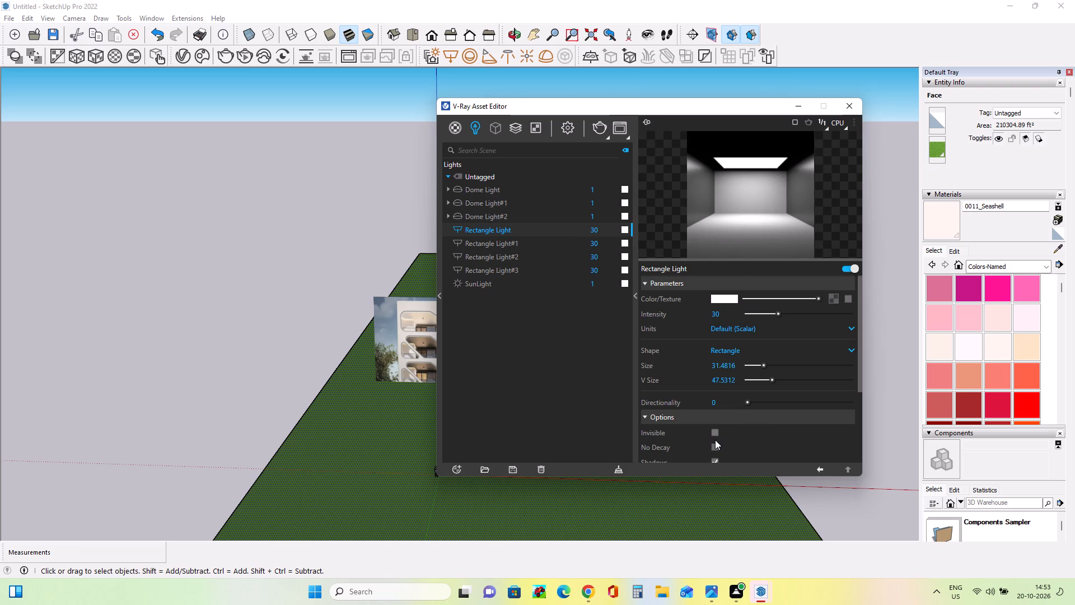
click(716, 446)
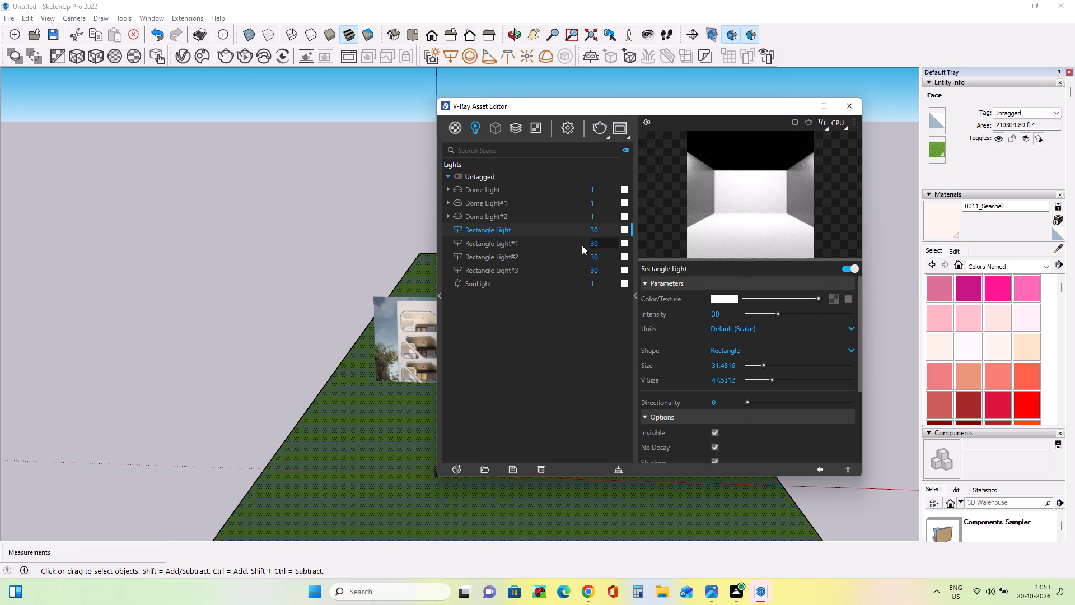
click(581, 246)
click(704, 416)
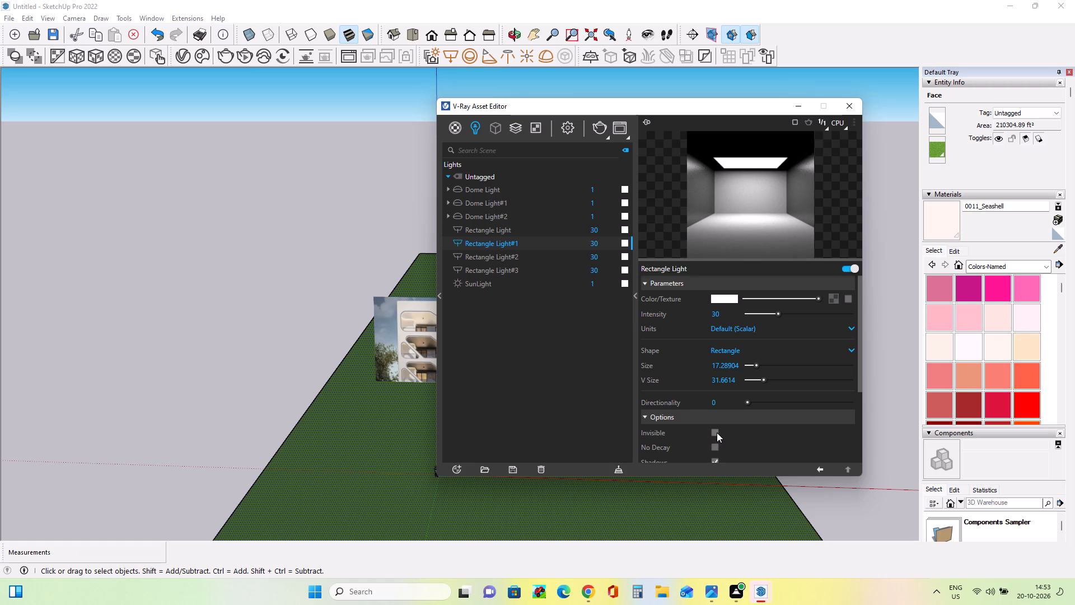
click(715, 429)
click(714, 448)
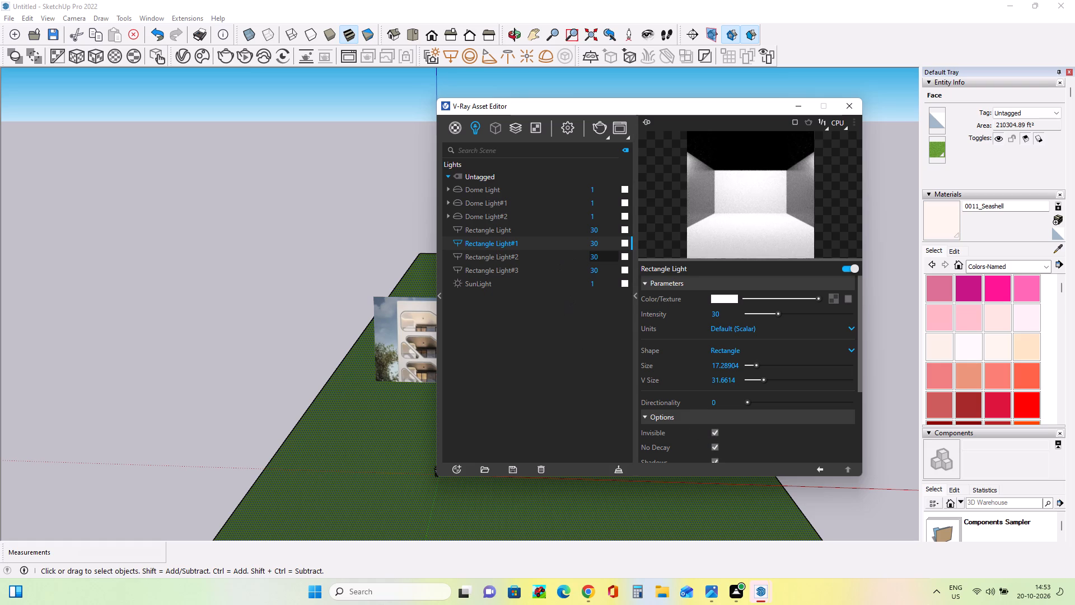
Turn on the Invisible and No Decay options for Rectangle Light#2 and Rectangle Light#3.
click(570, 255)
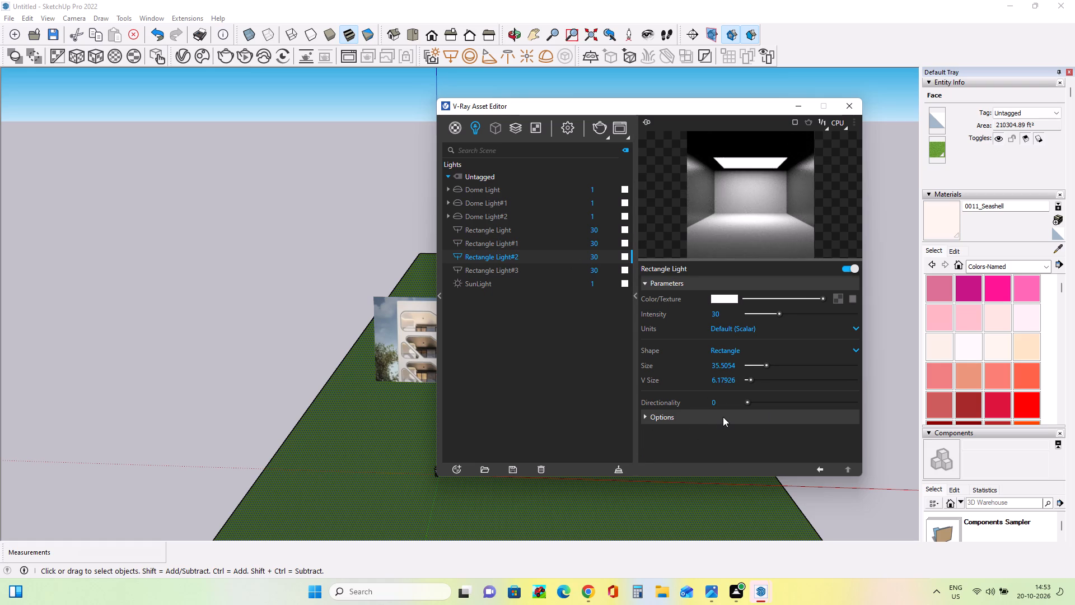
click(723, 417)
click(717, 435)
click(717, 447)
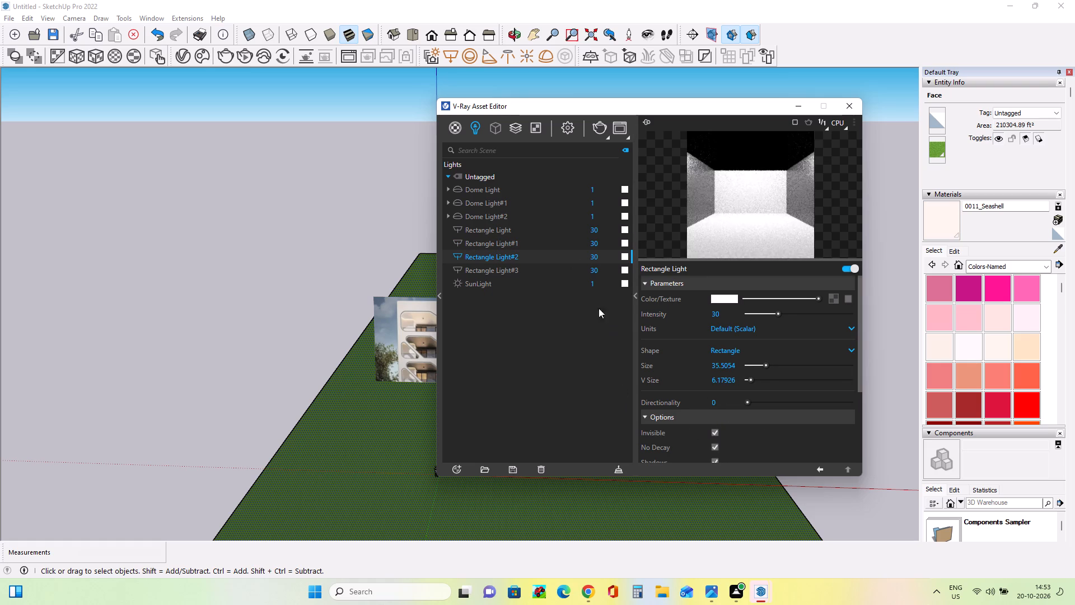
click(503, 269)
click(751, 412)
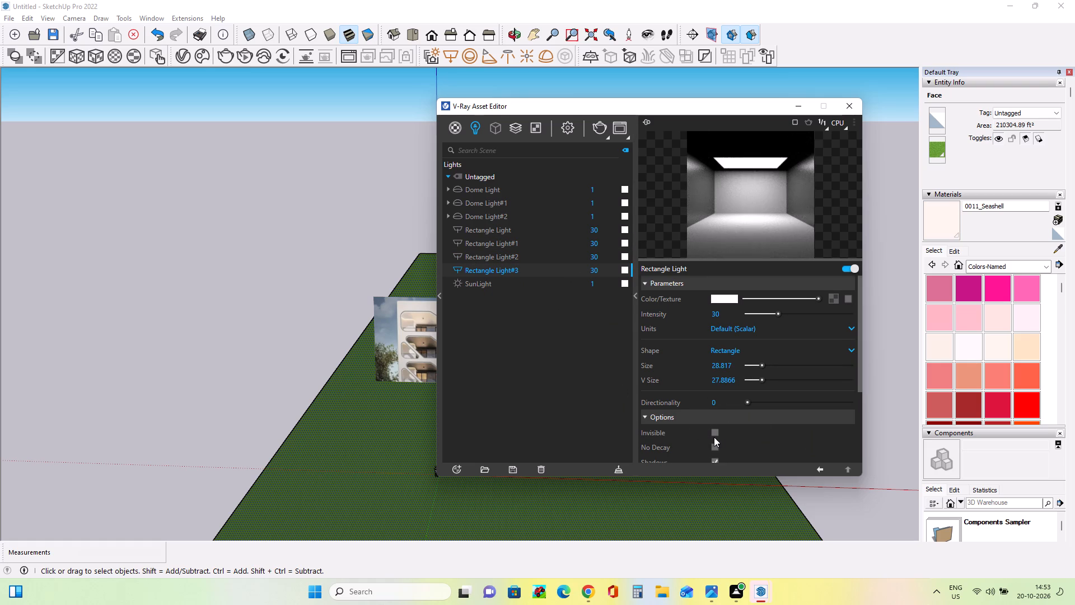
click(716, 433)
click(717, 449)
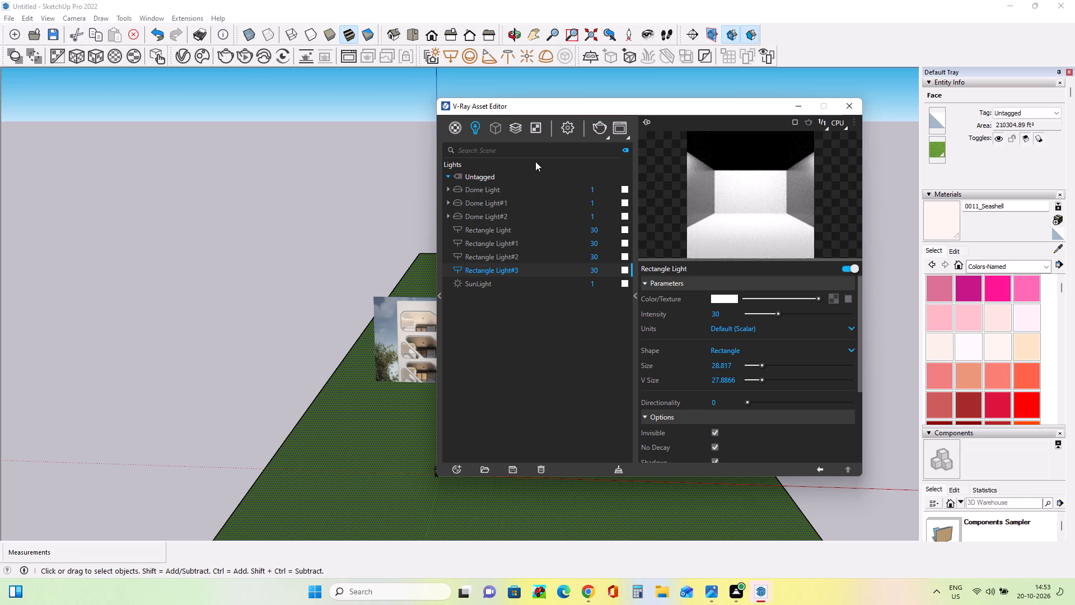
Render the view with the changed rectangle light options, check the balcony brightness, and dismiss the frame buffer.
click(598, 133)
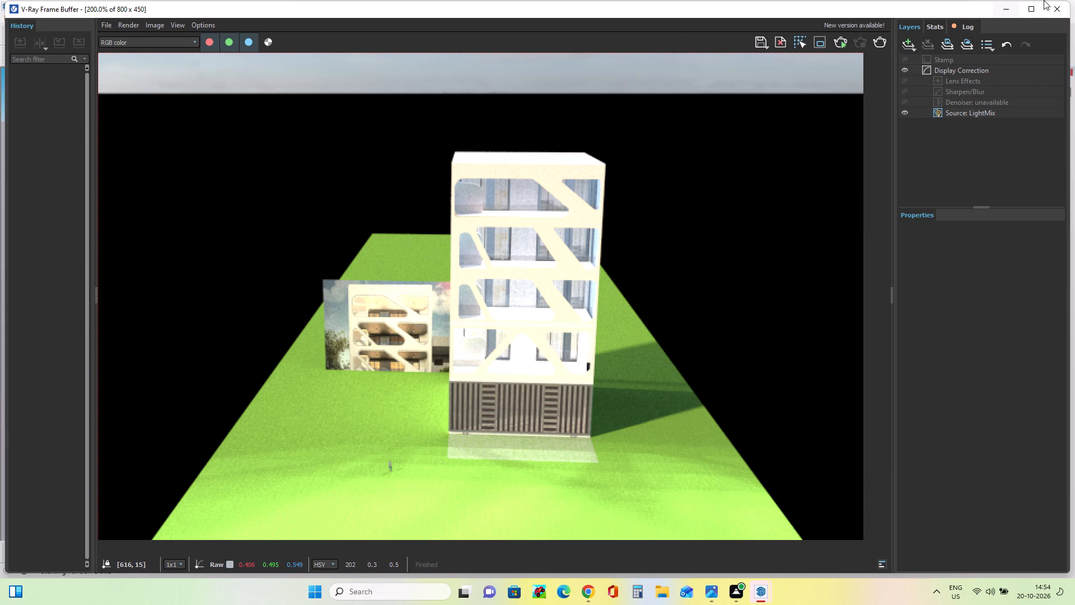
click(1001, 8)
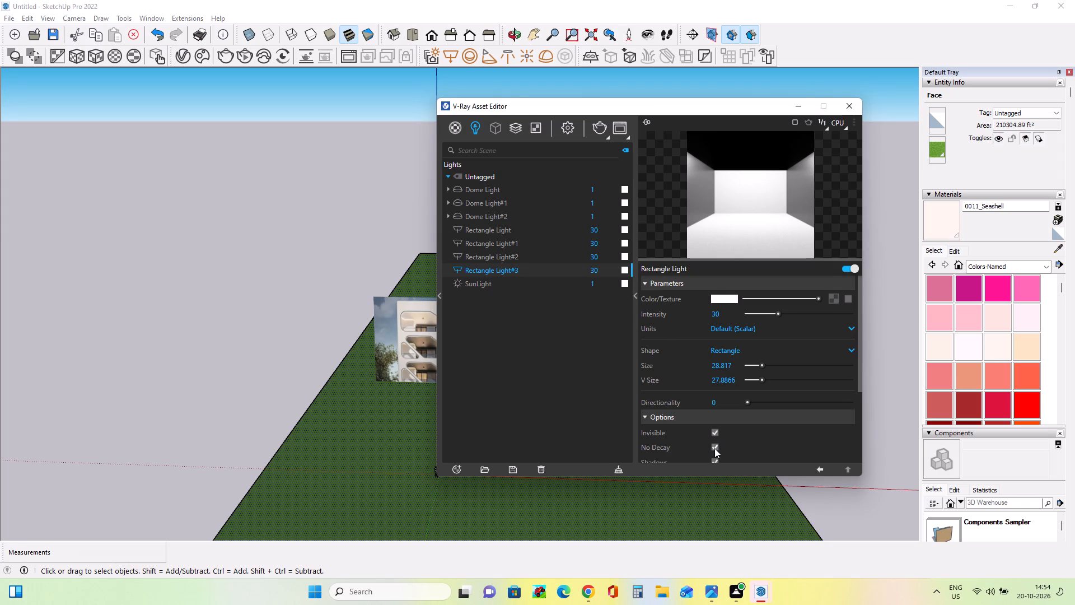
Turn off the Invisible option for all four rectangle lights, keeping No Decay on, and put the Asset Editor away.
click(714, 448)
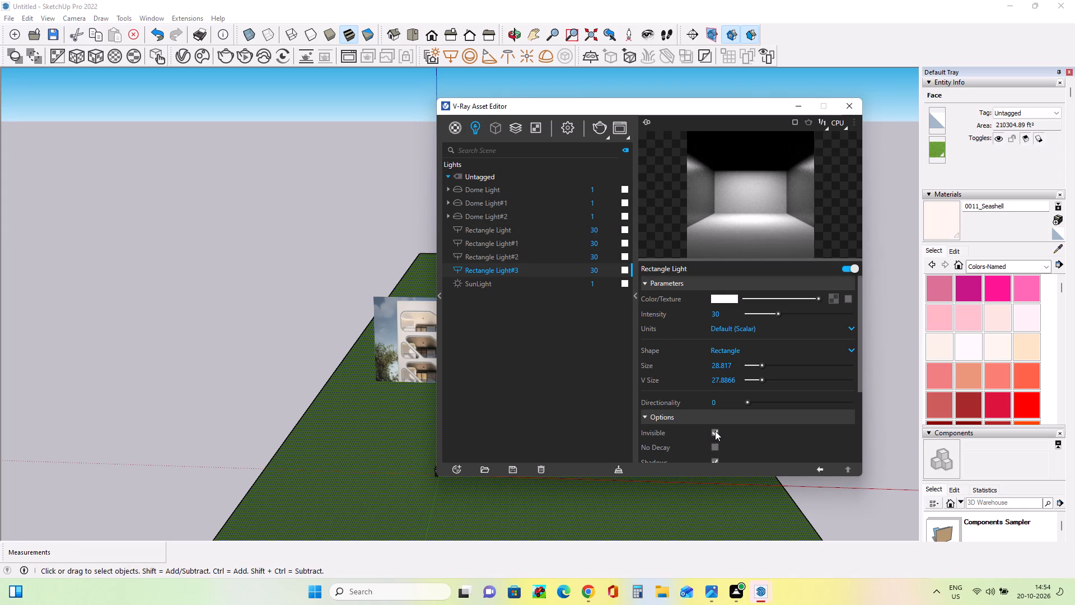
click(715, 431)
click(716, 447)
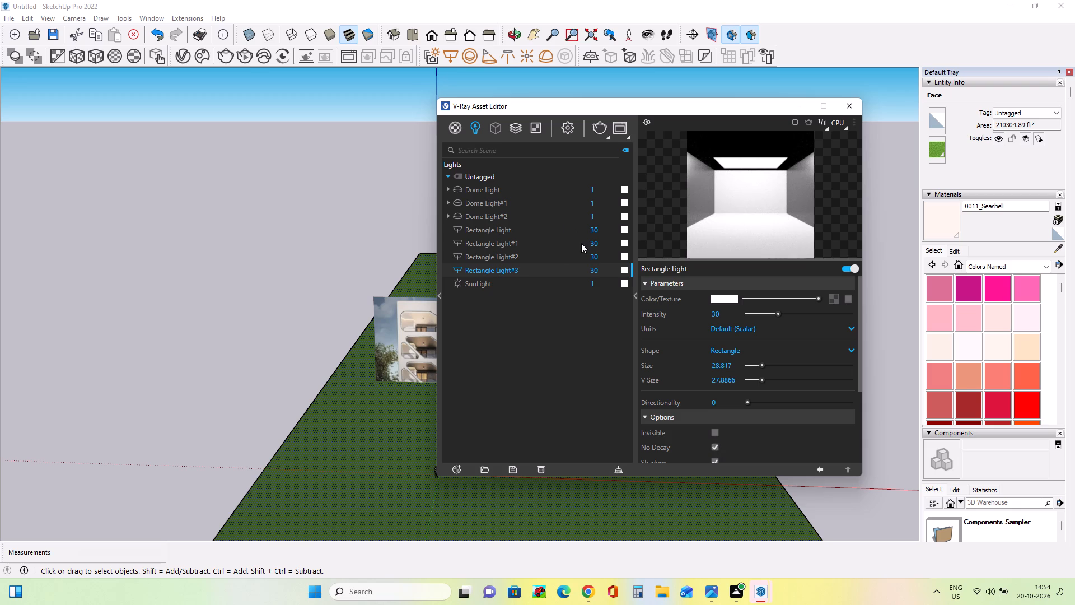
click(517, 256)
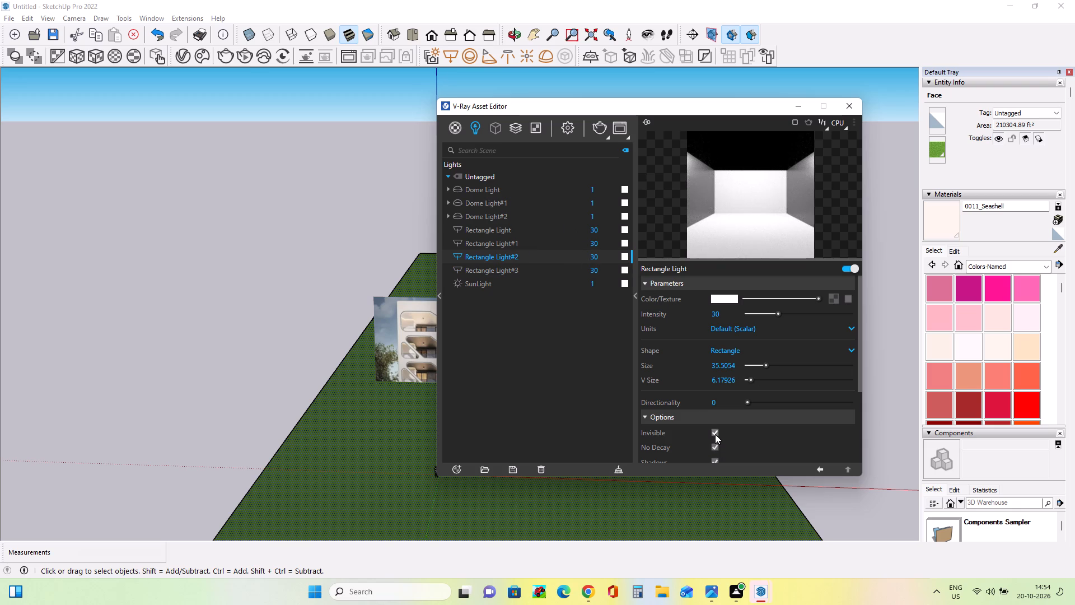
click(715, 434)
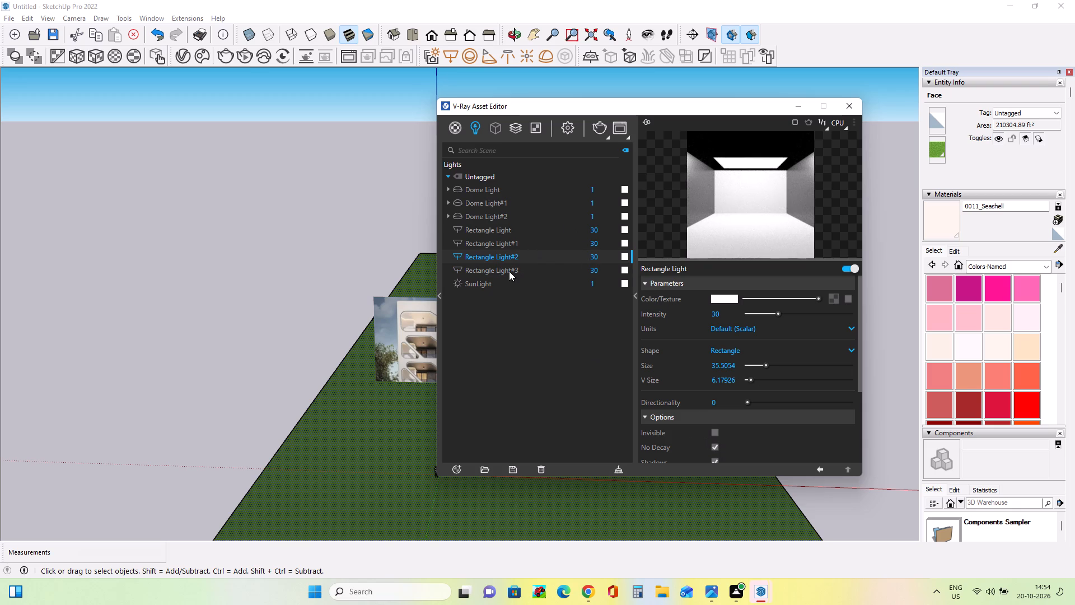
click(512, 244)
click(714, 432)
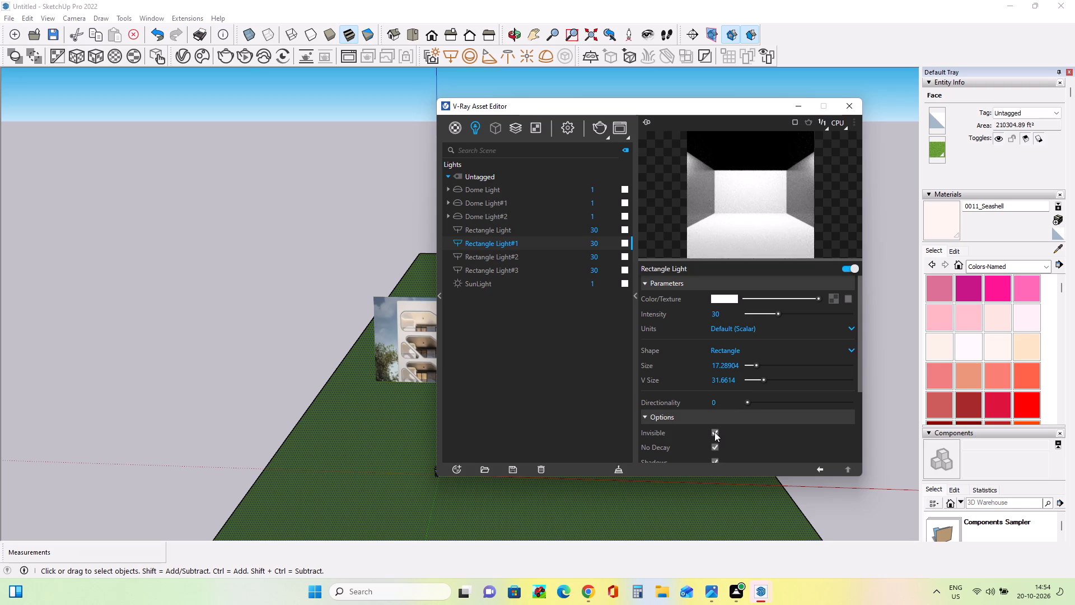
click(498, 232)
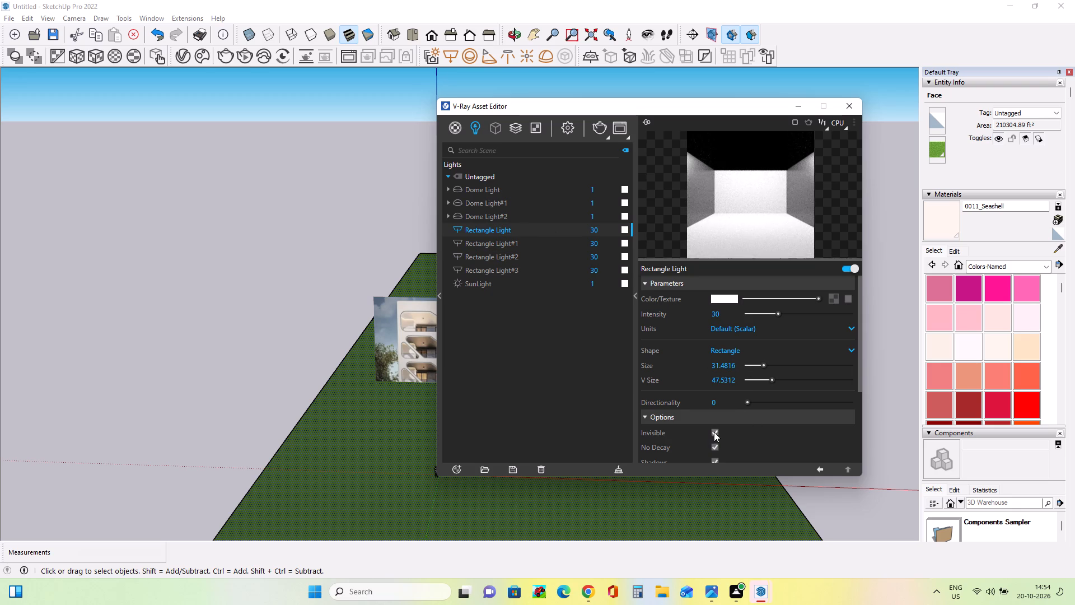
click(713, 431)
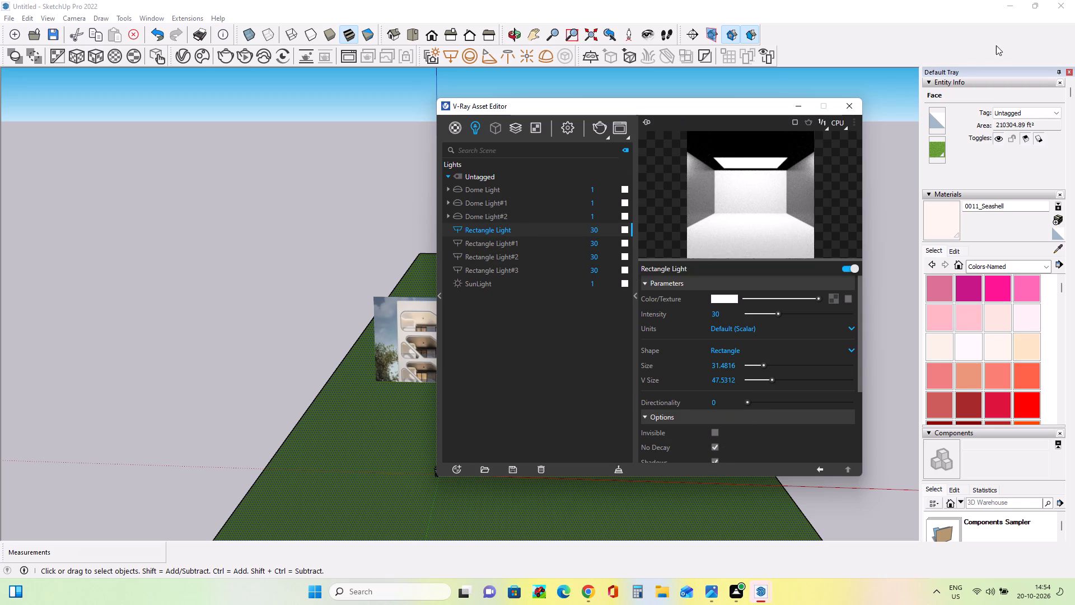
click(801, 105)
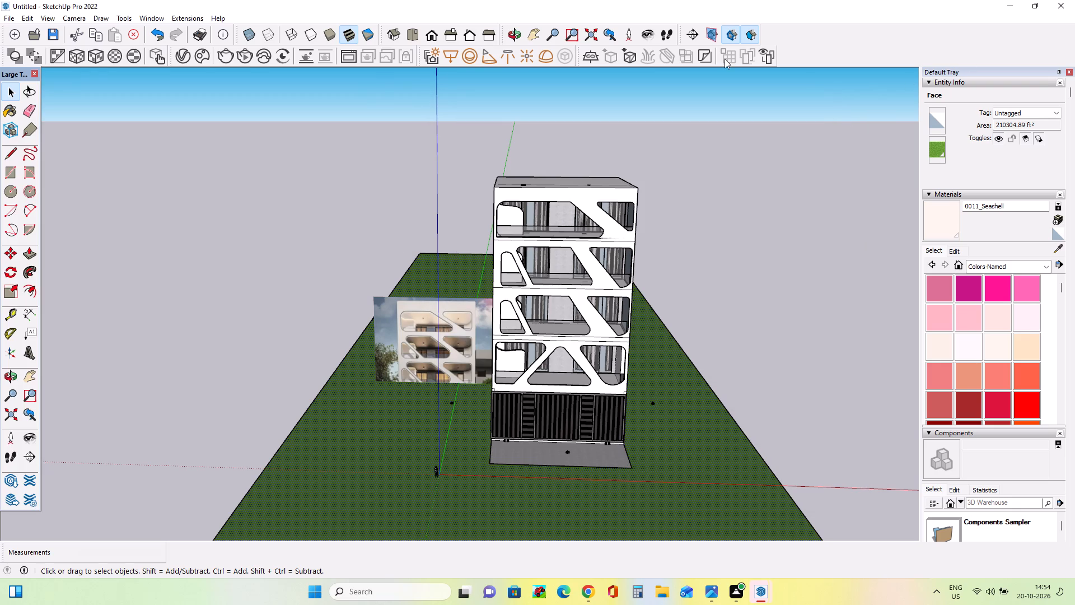
Render the building again in V-Ray, examine the balconies and facade up close, and dismiss the frame buffer.
click(228, 52)
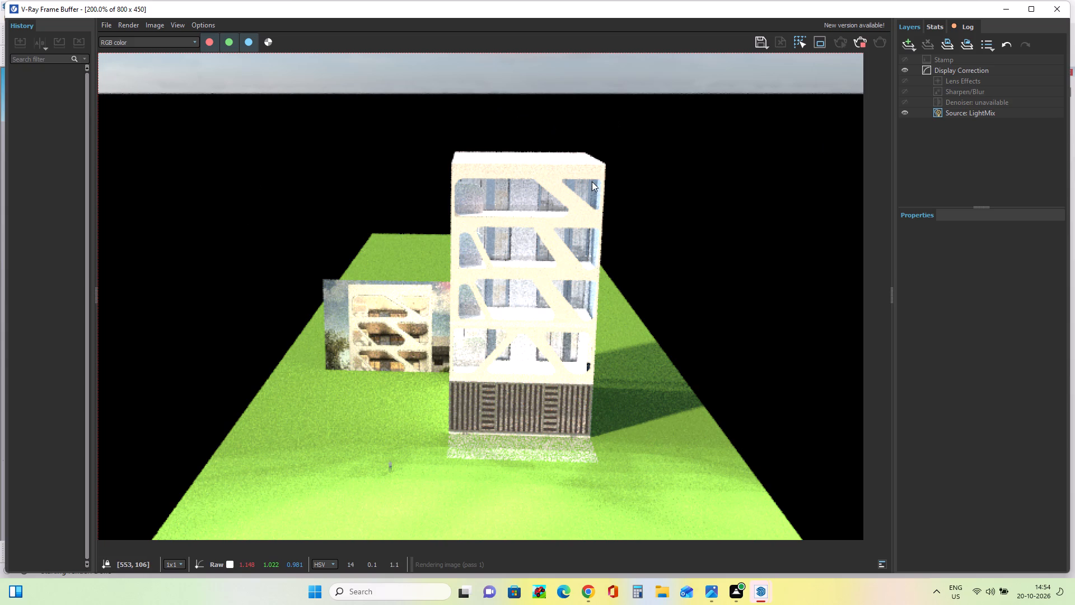
scroll(592, 182, up, 1)
scroll(592, 182, down, 1)
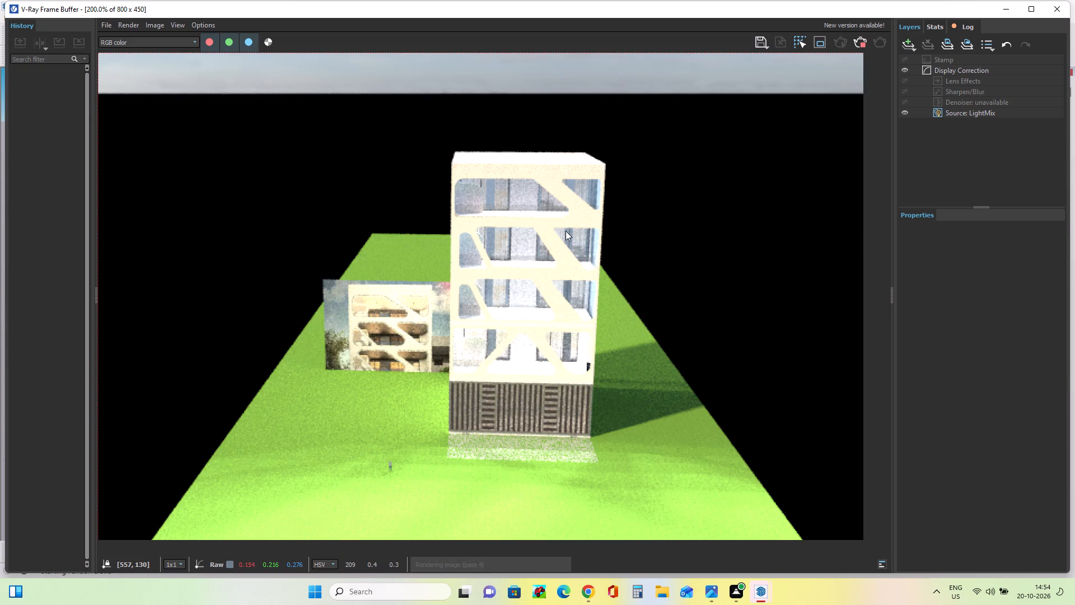
scroll(539, 283, up, 1)
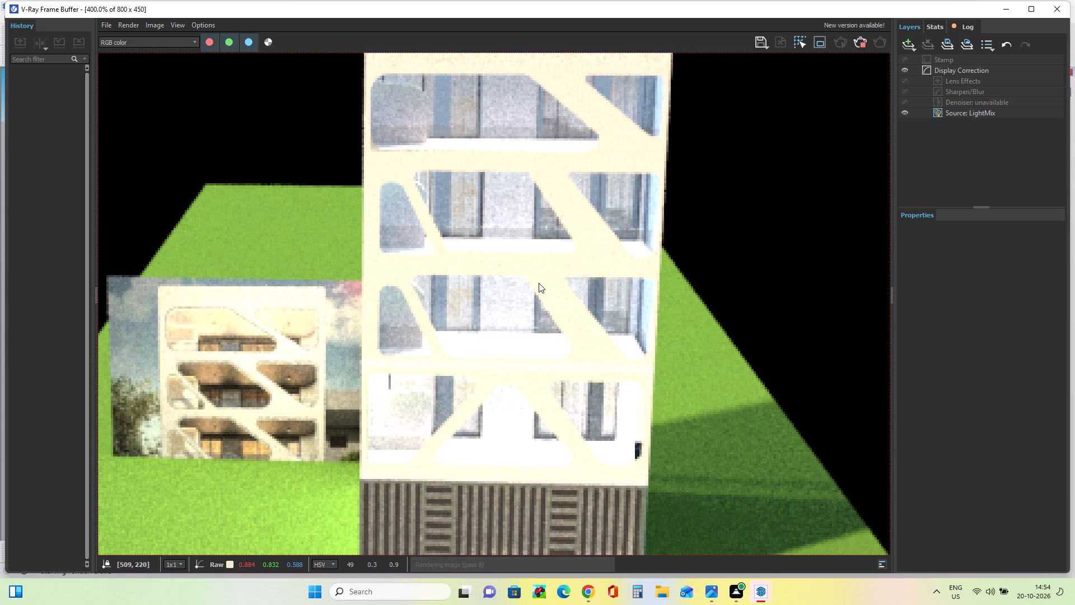
scroll(539, 283, down, 1)
scroll(539, 283, up, 1)
scroll(539, 283, down, 1)
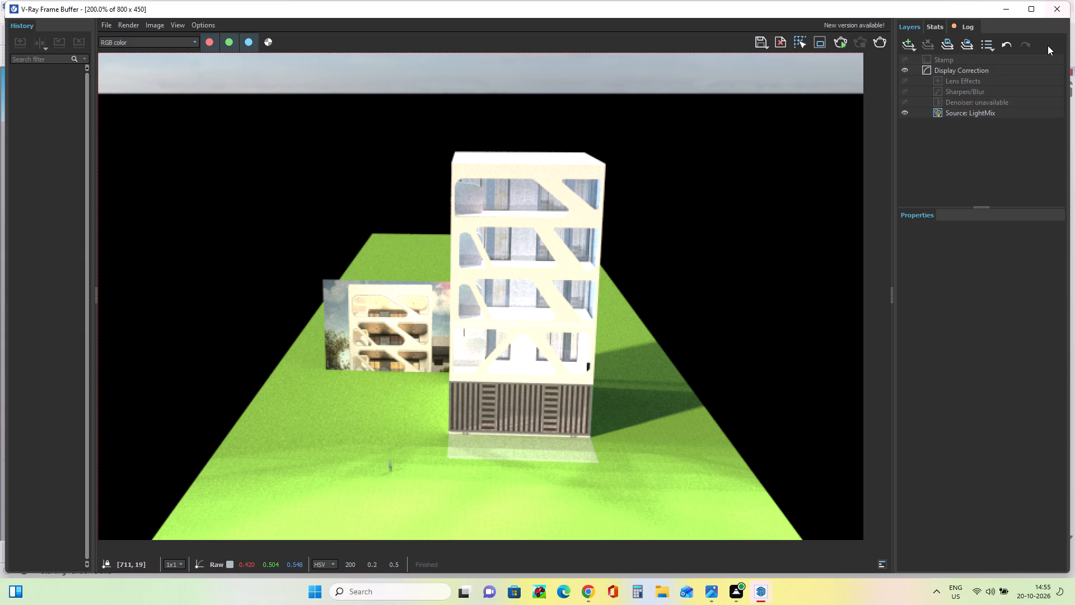
click(1006, 8)
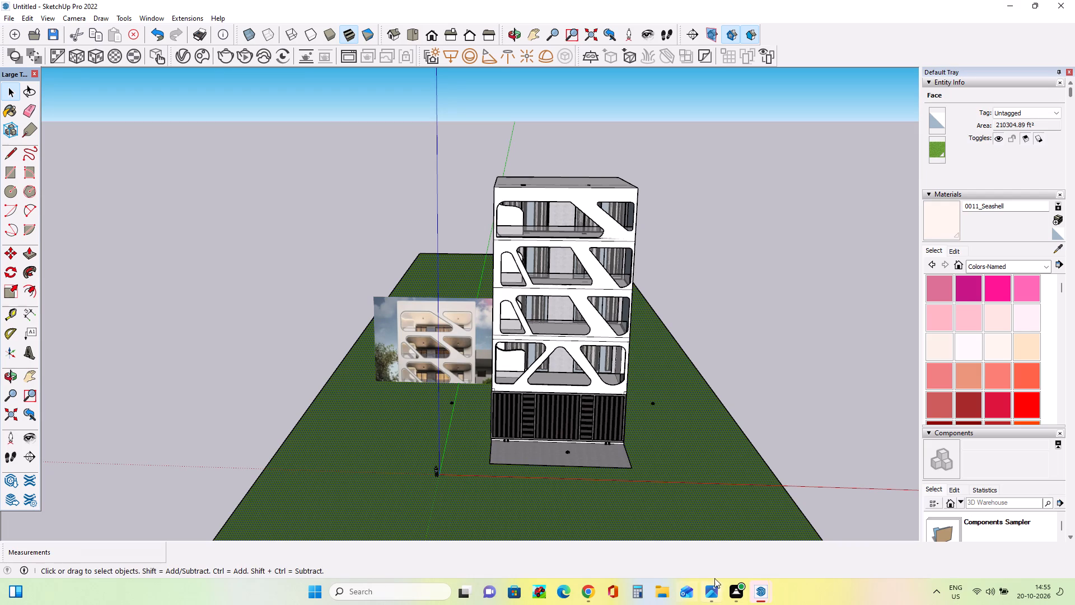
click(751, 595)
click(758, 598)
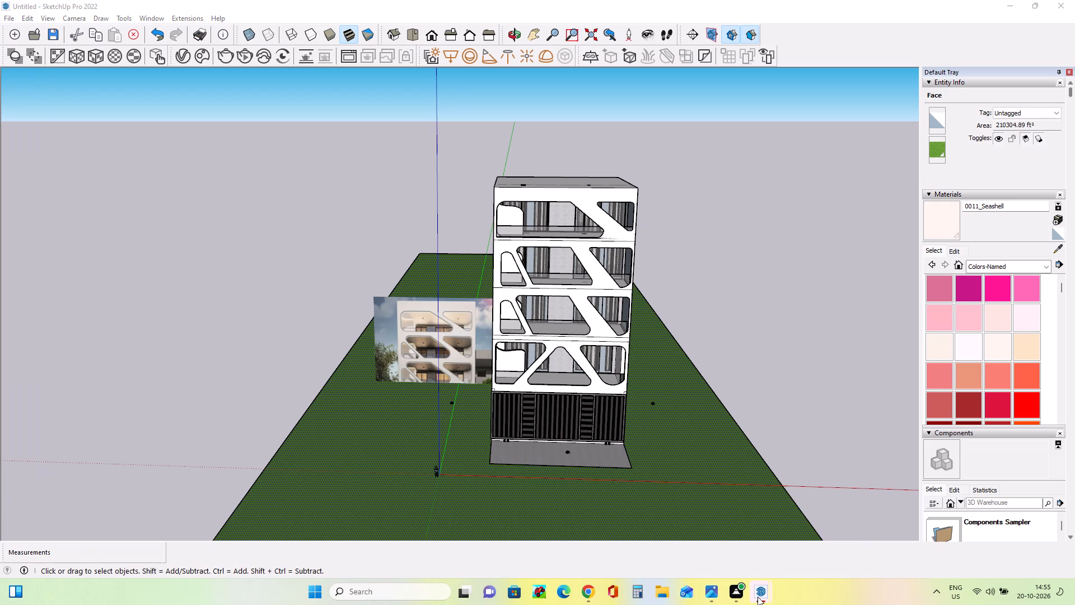
Disable all four rectangle lights, from Rectangle Light through Rectangle Light#3, in the V-Ray Asset Editor.
click(917, 530)
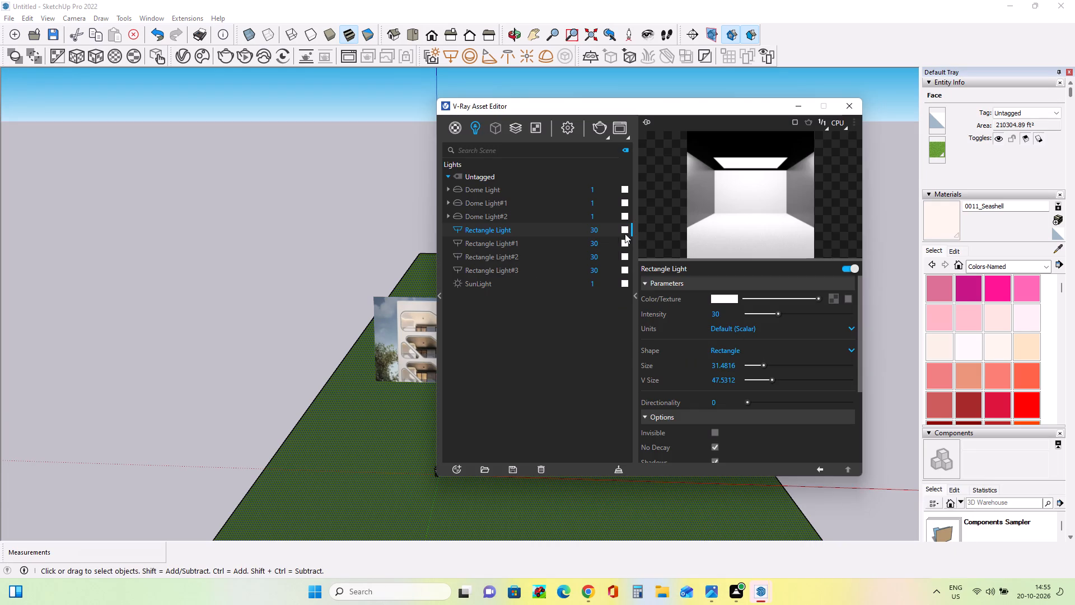
click(843, 268)
click(577, 243)
click(842, 268)
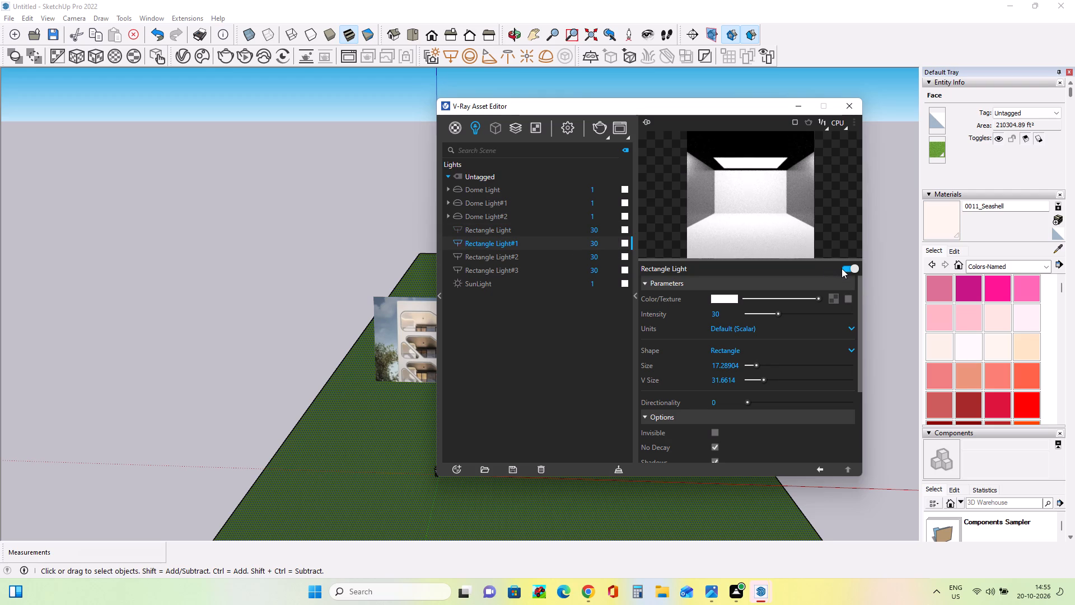
click(587, 258)
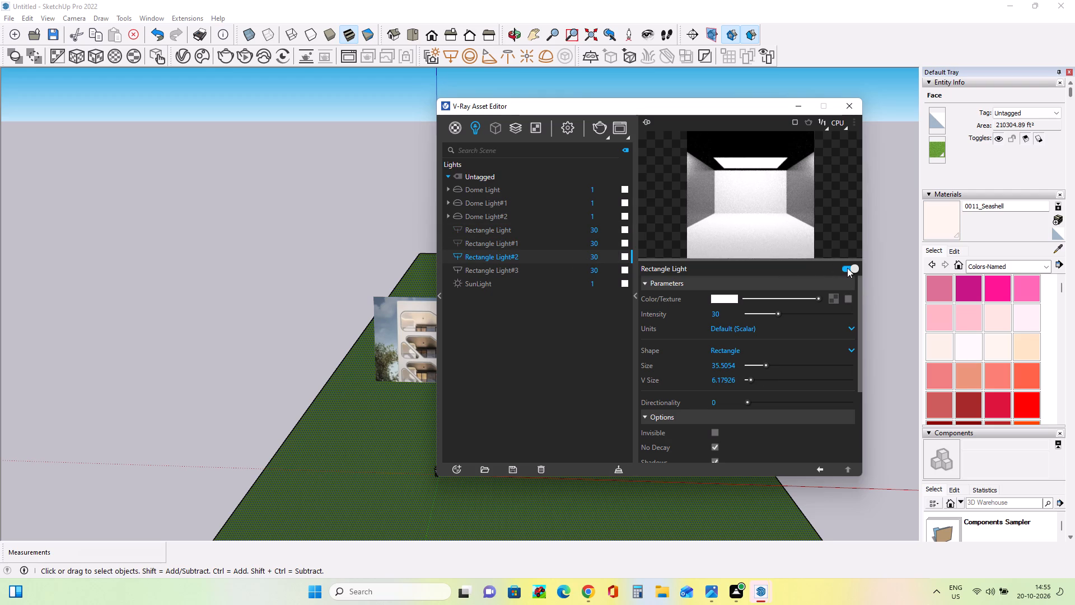
click(847, 268)
click(568, 271)
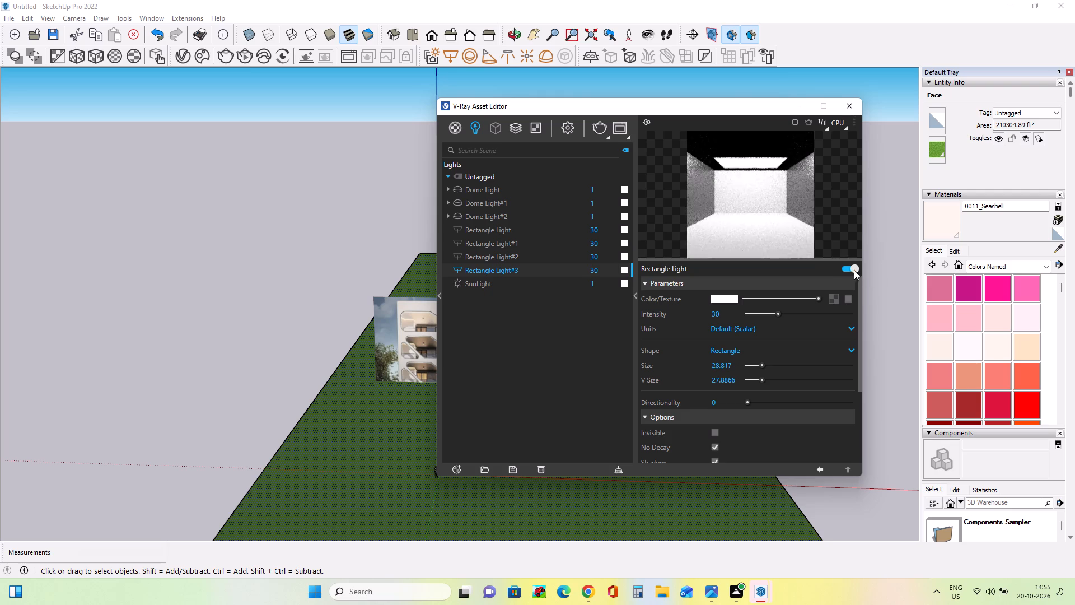
click(849, 269)
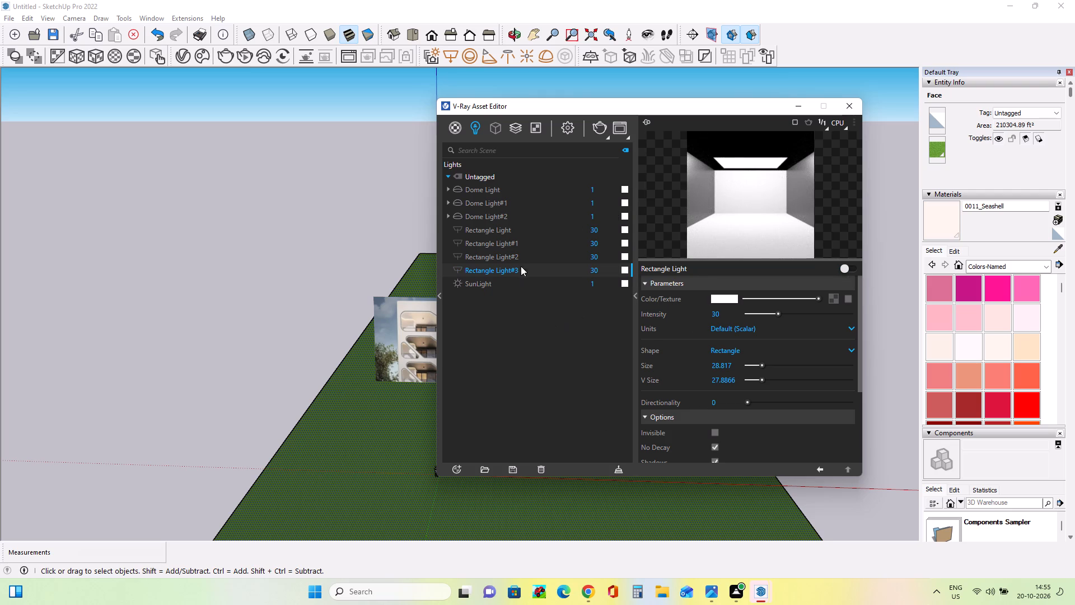
Set the intensity of Dome Light, Dome Light#1 and Dome Light#2 to 5 each.
click(596, 203)
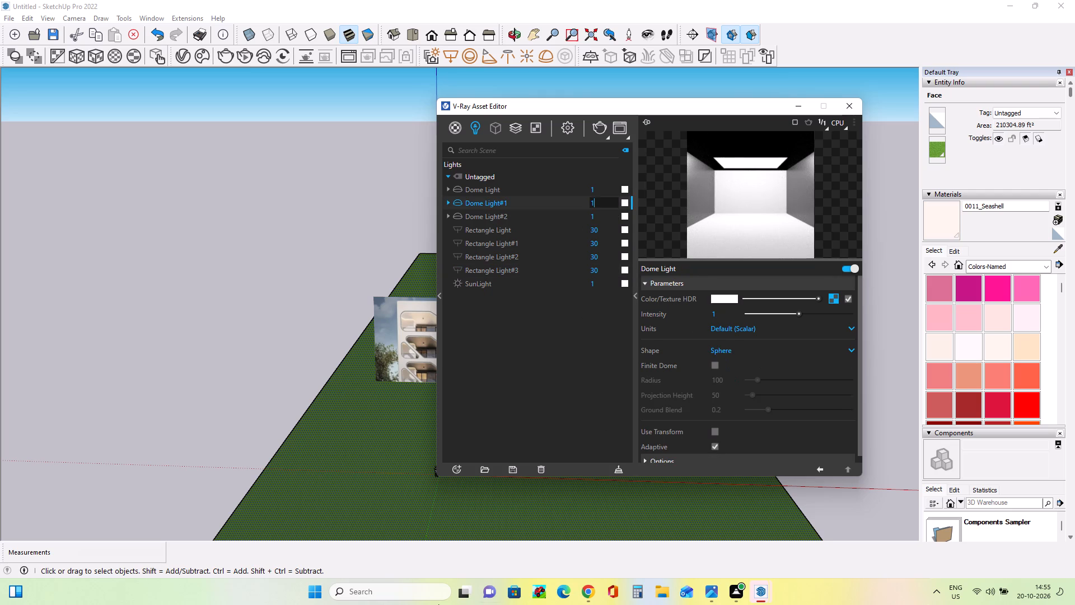
key(BackSpace)
key(5)
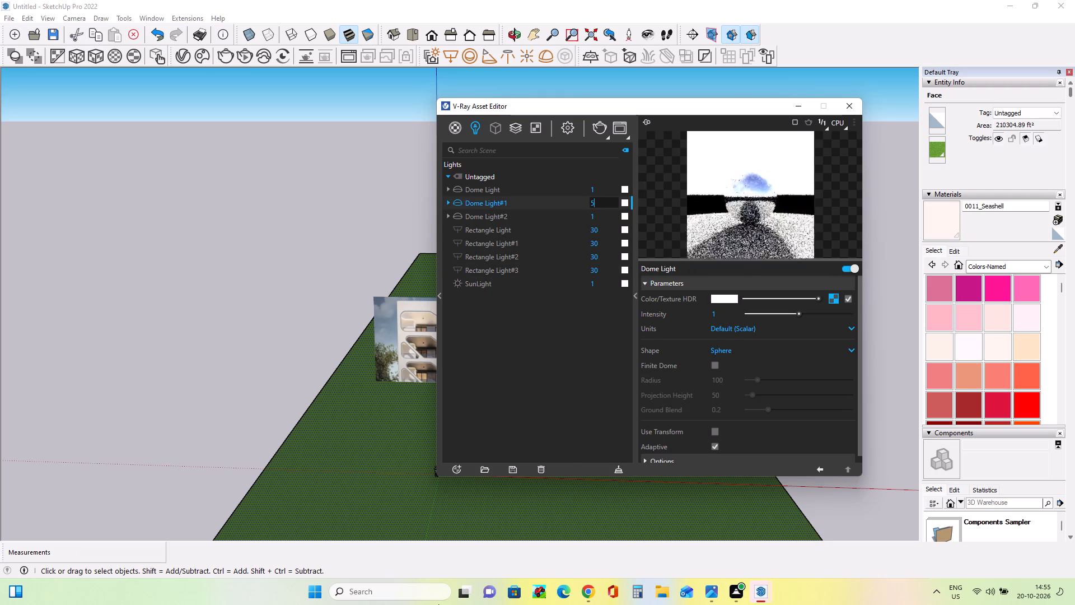
click(599, 192)
key(BackSpace)
key(5)
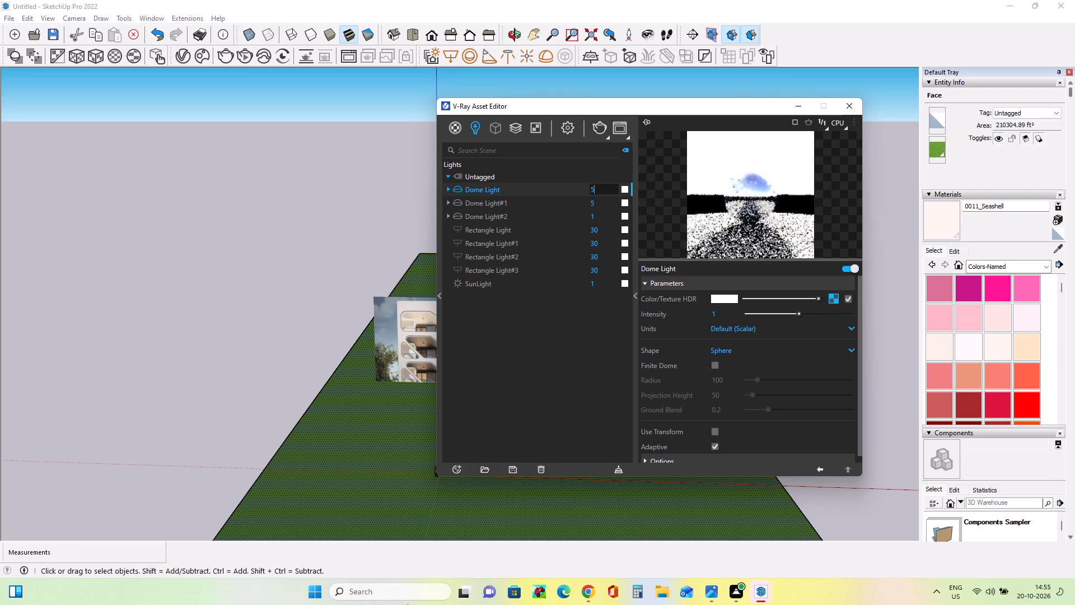
click(606, 216)
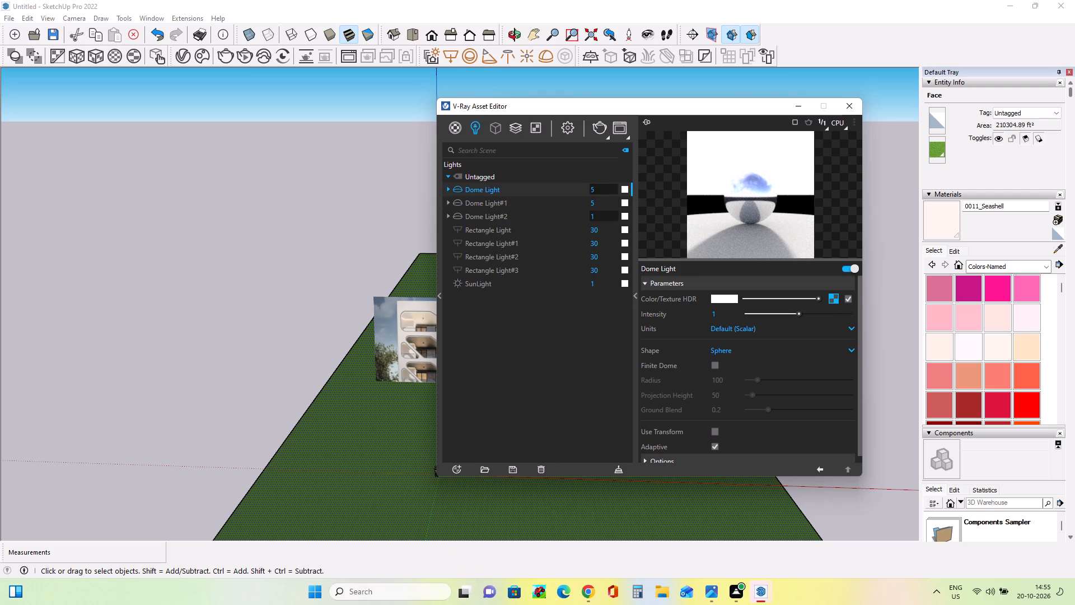
key(BackSpace)
key(5)
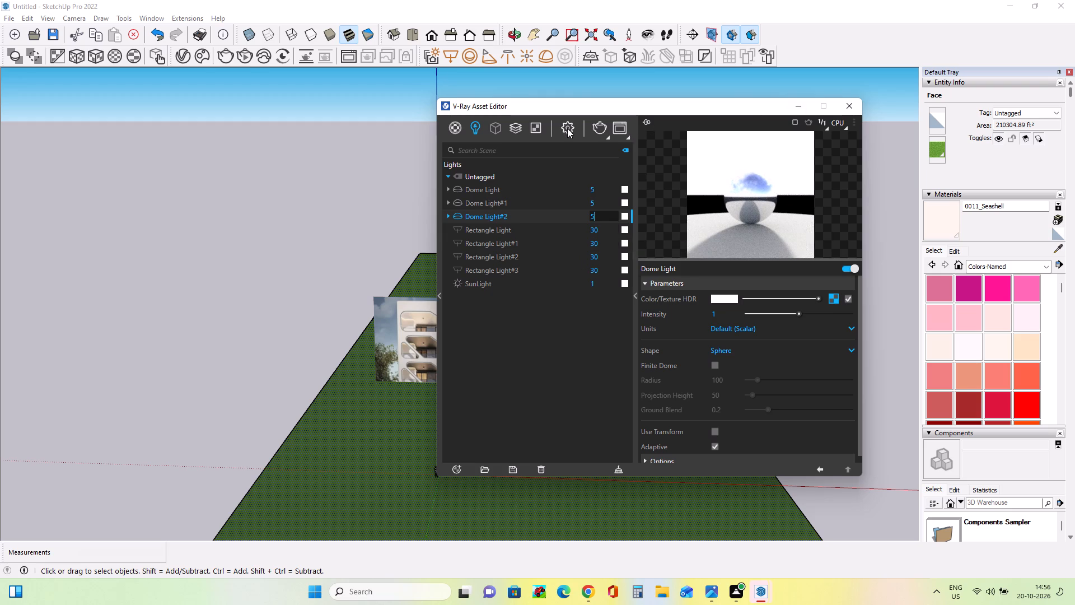
Render the building in V-Ray with the rectangle lights off and the brighter dome lights, and check the lighting.
click(601, 128)
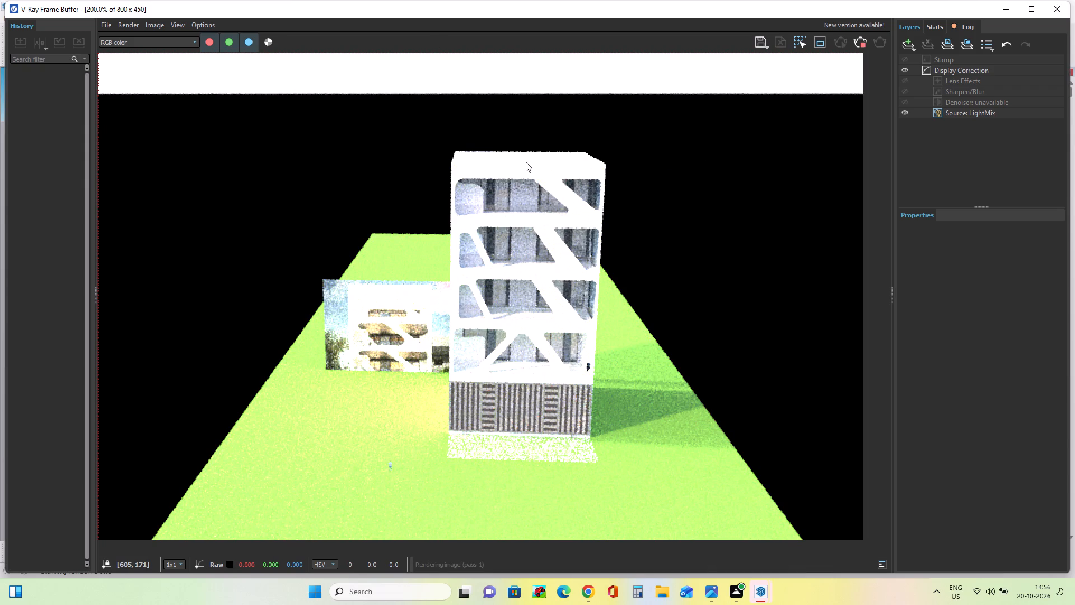
click(743, 597)
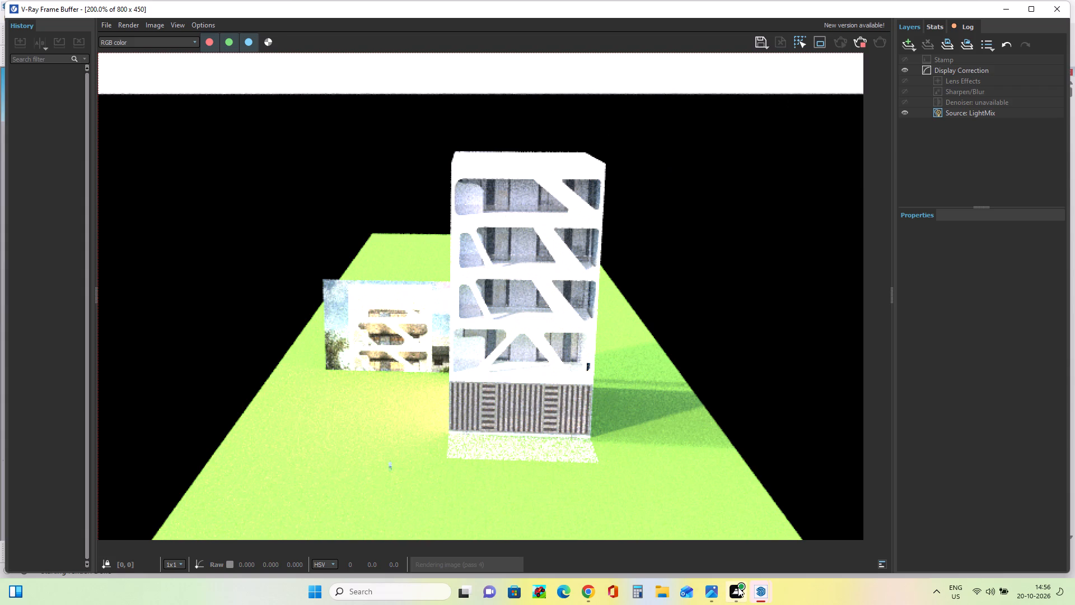
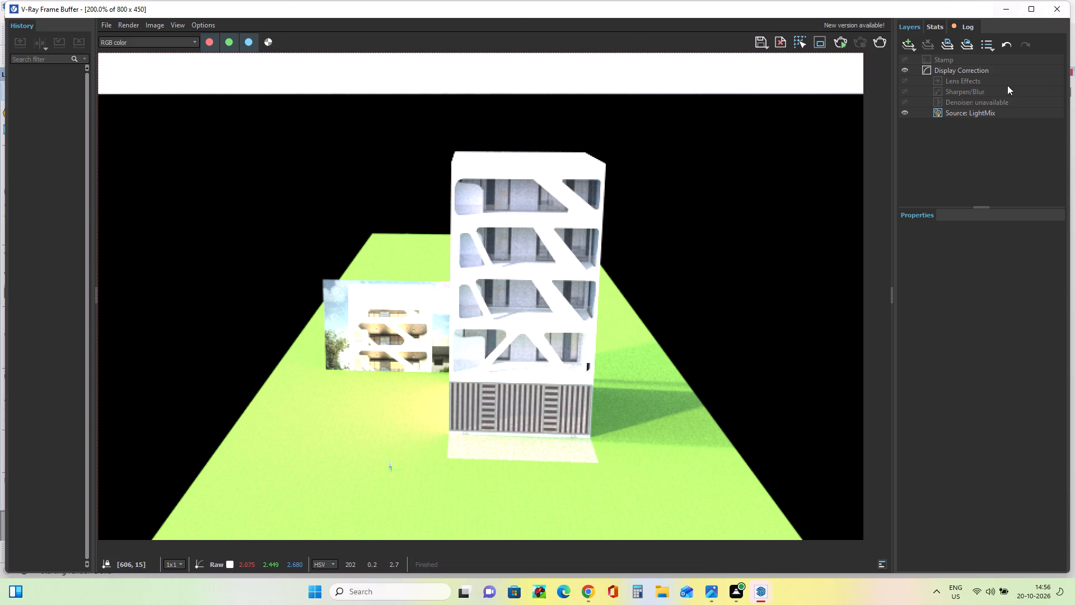
Permanently delete Dome Light, Dome Light#1 and Dome Light#2 from the scene's lights in the V-Ray Asset Editor.
click(1006, 8)
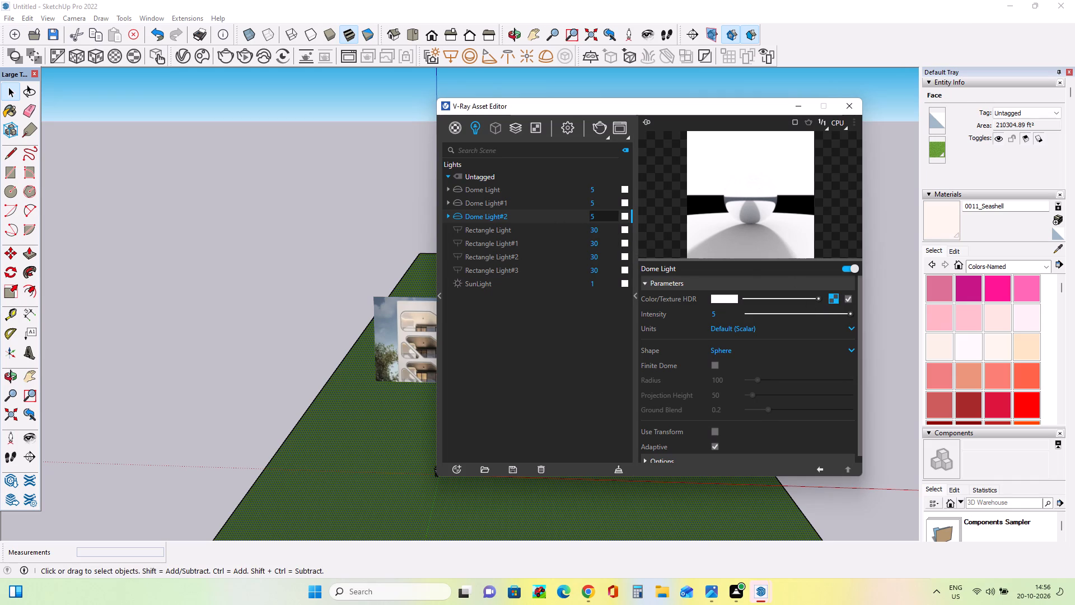
click(485, 189)
right_click(485, 189)
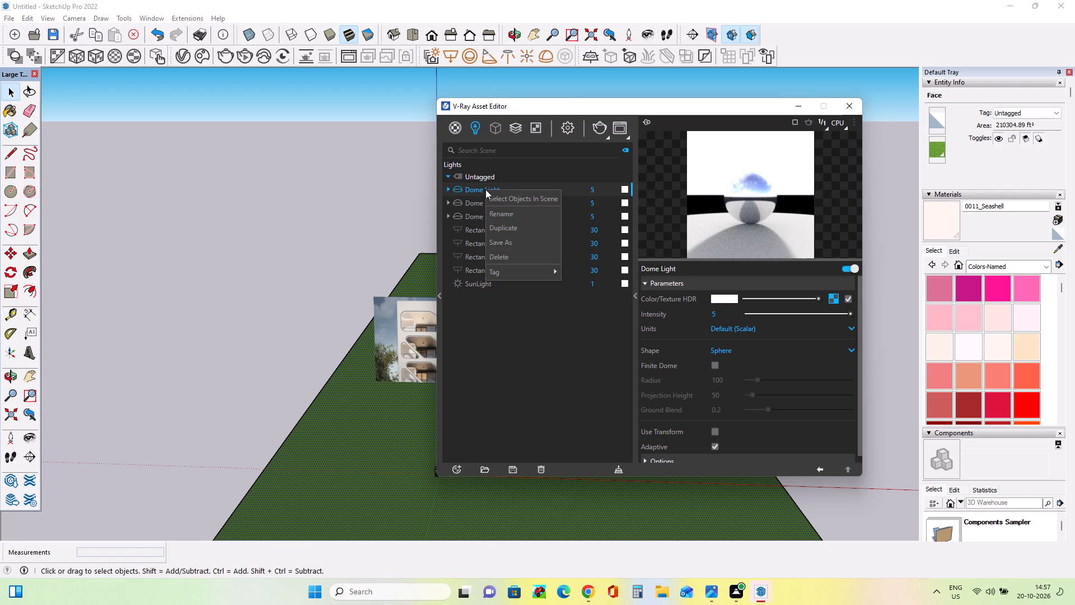
click(515, 257)
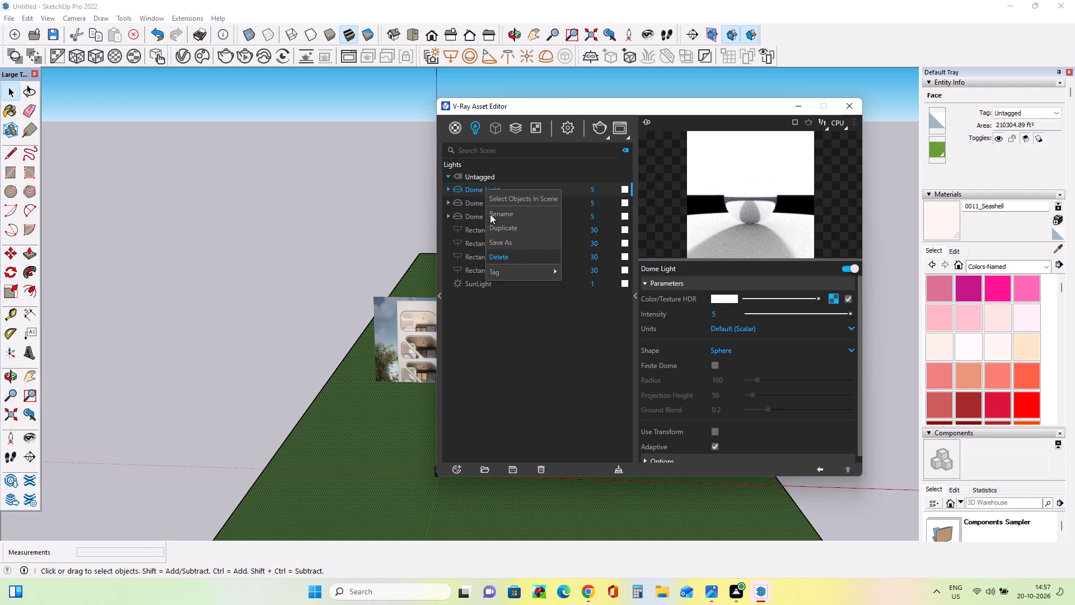
click(512, 257)
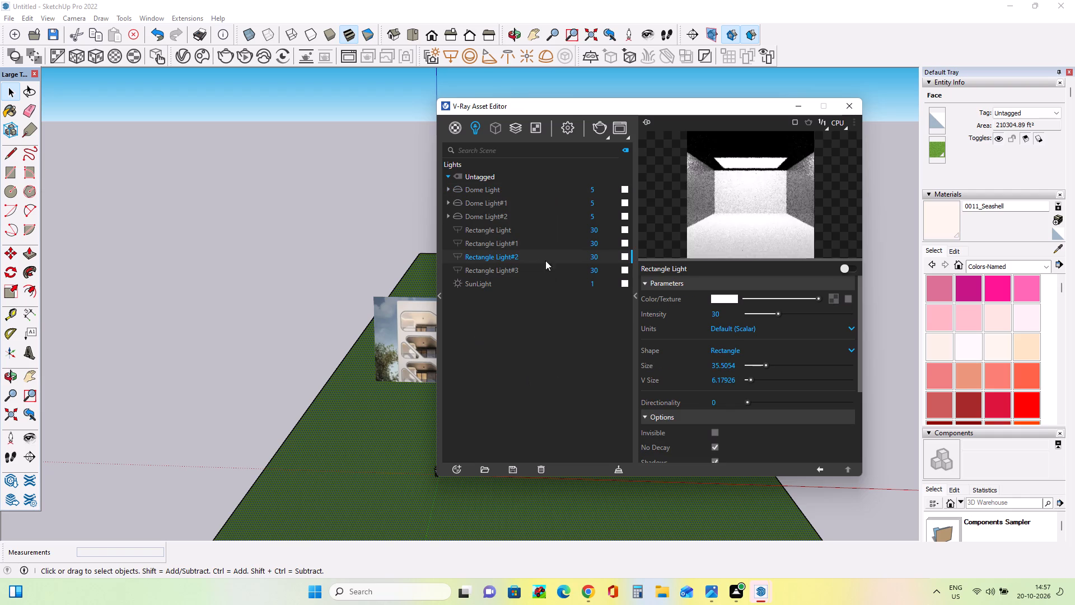
click(482, 190)
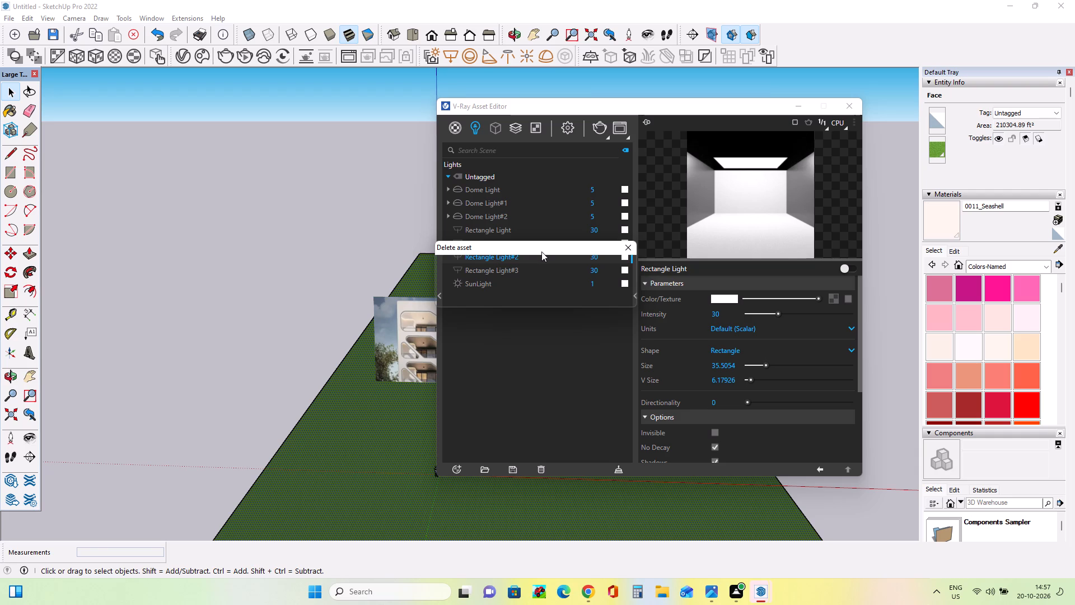
click(554, 295)
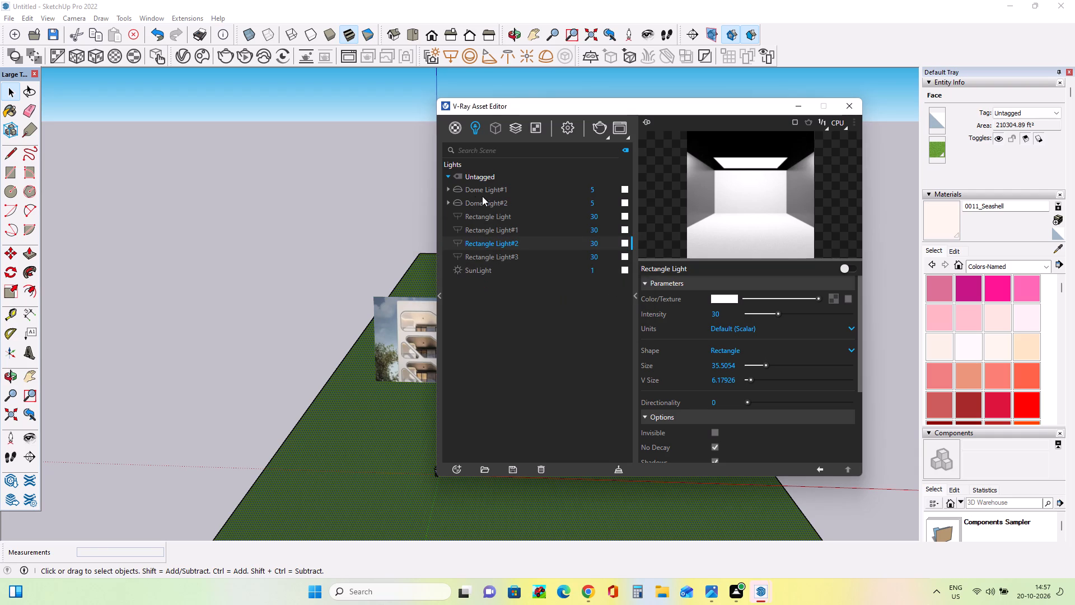
click(487, 190)
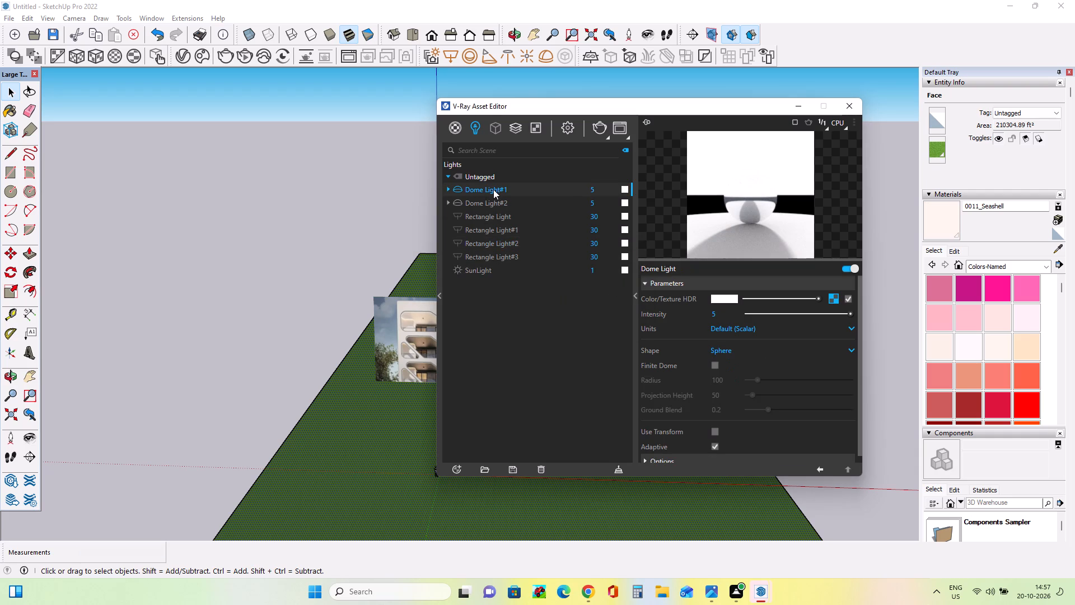
right_click(493, 189)
click(529, 251)
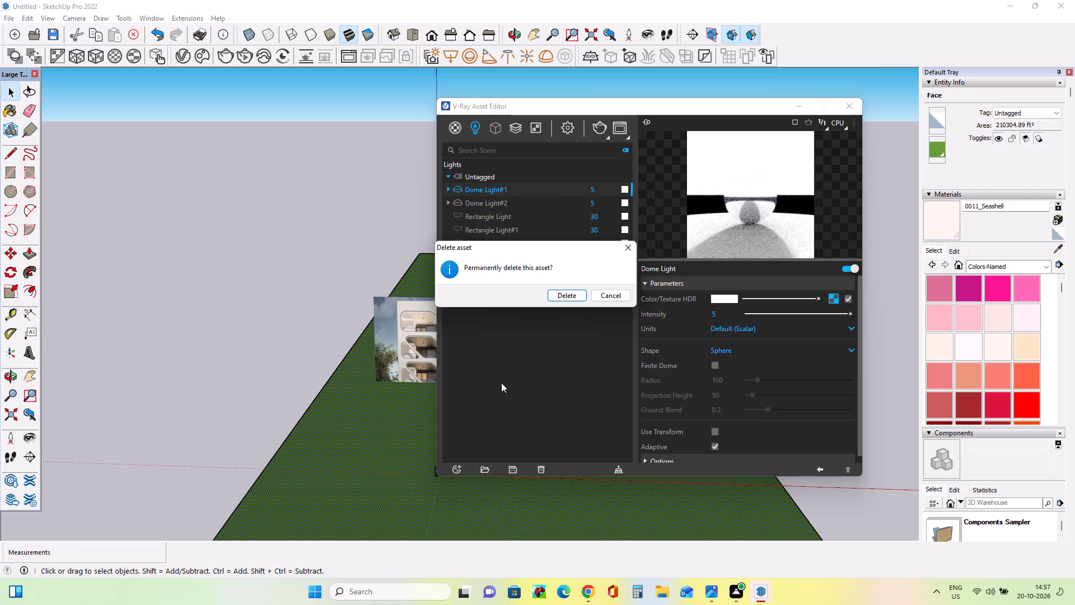
click(572, 295)
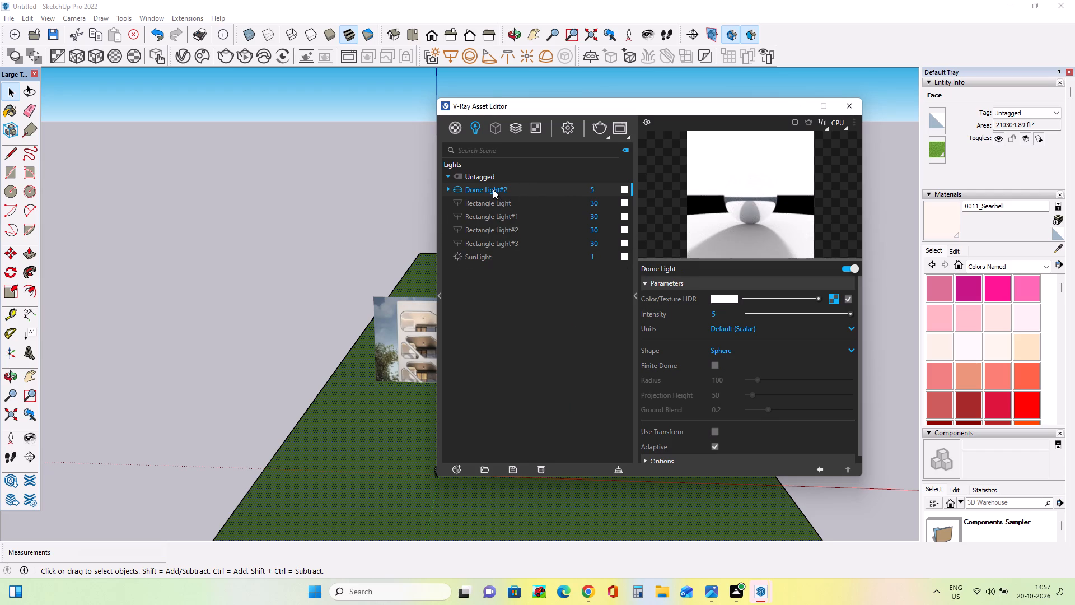
right_click(493, 189)
click(527, 253)
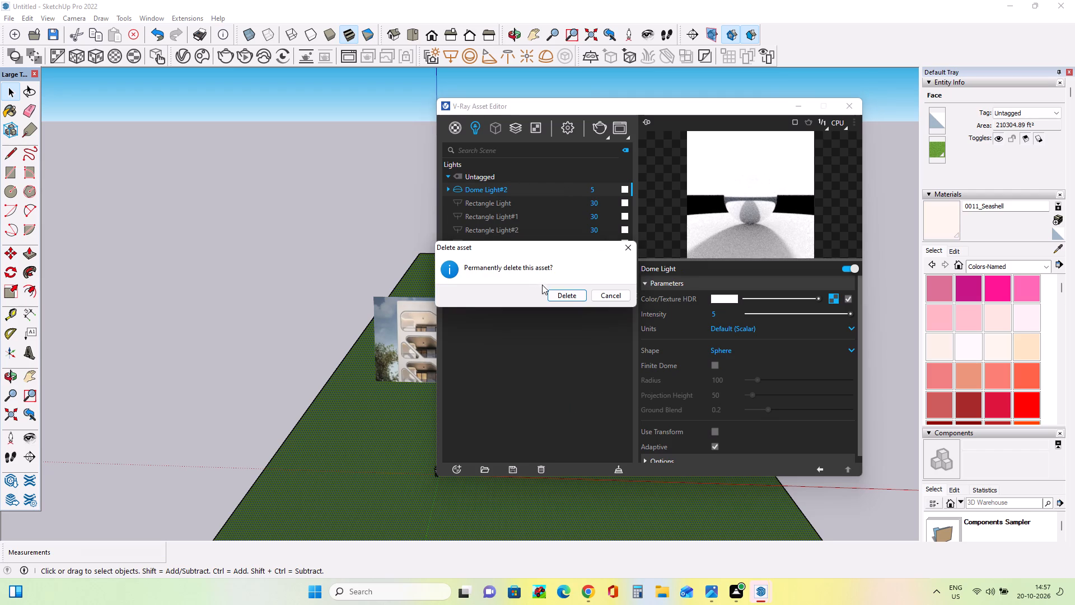
click(563, 295)
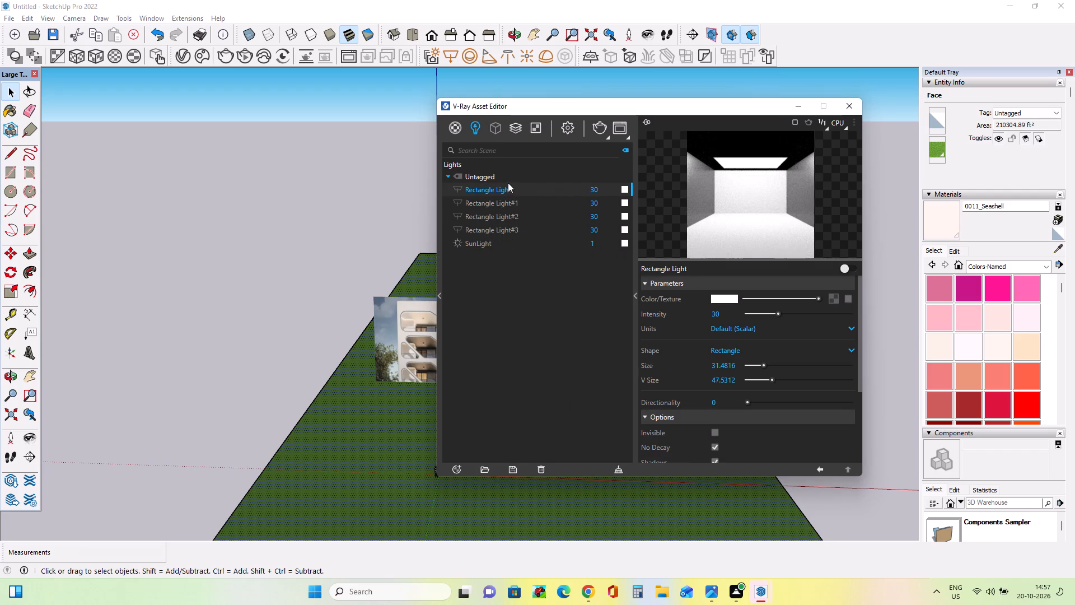
Permanently delete all four rectangle lights, Rectangle Light through Rectangle Light#3, so that SunLight is the only light left.
right_click(503, 190)
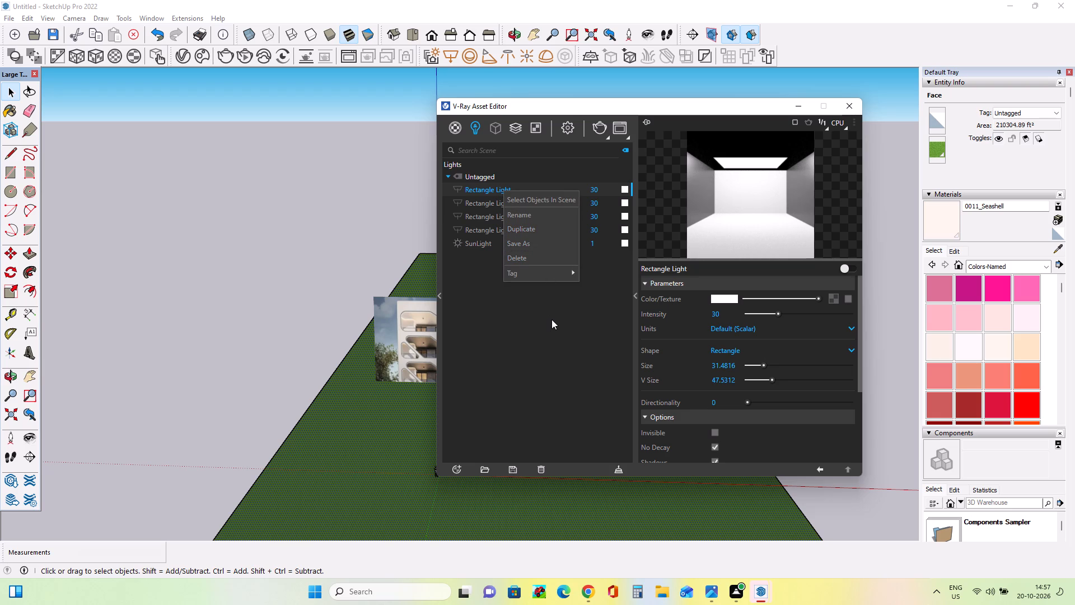
click(543, 254)
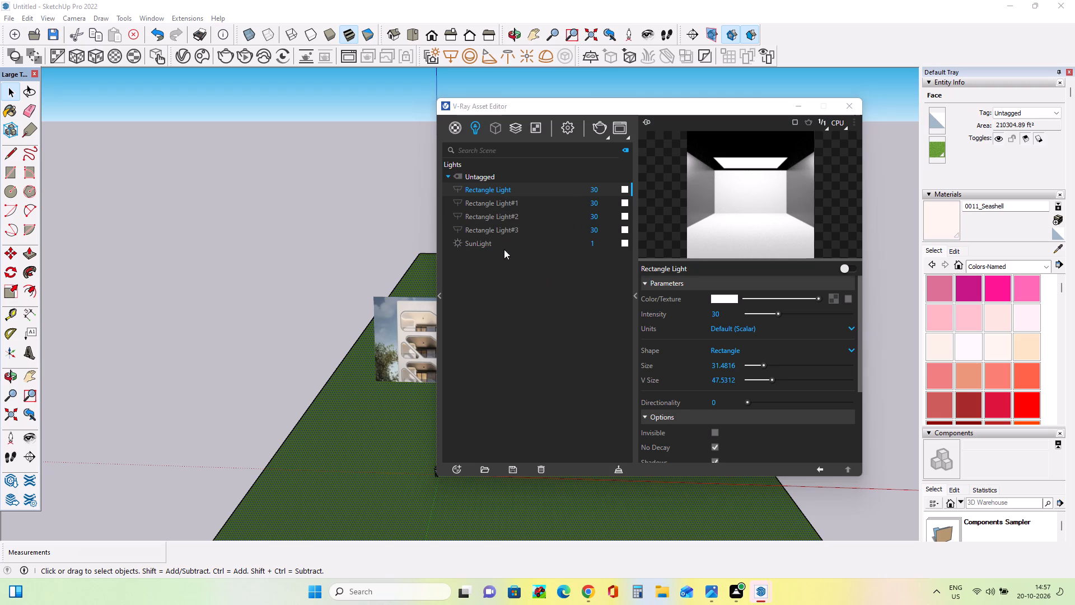
click(562, 293)
right_click(503, 193)
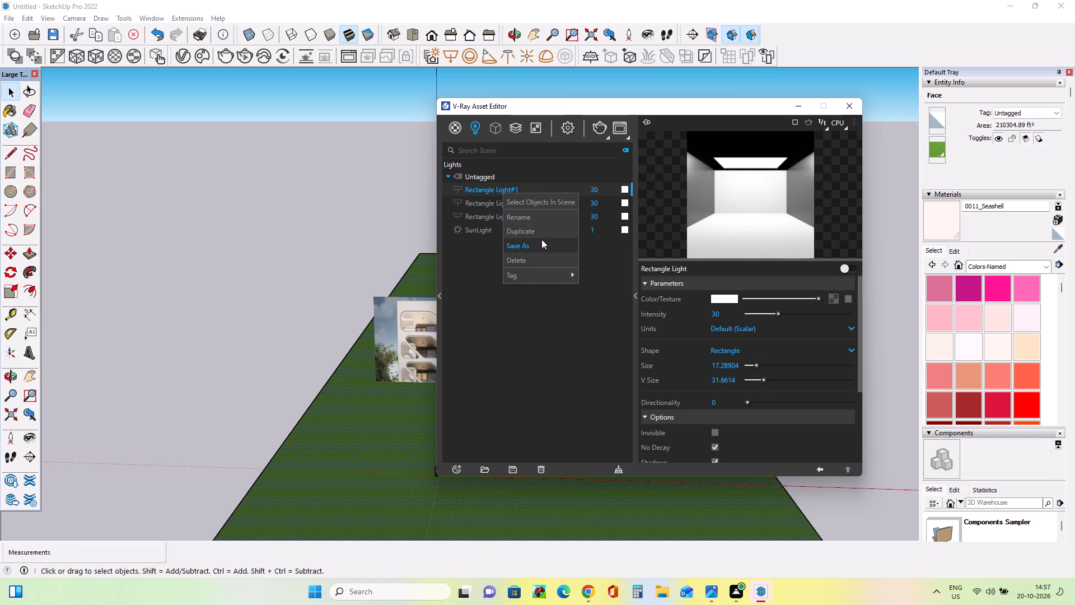
click(540, 256)
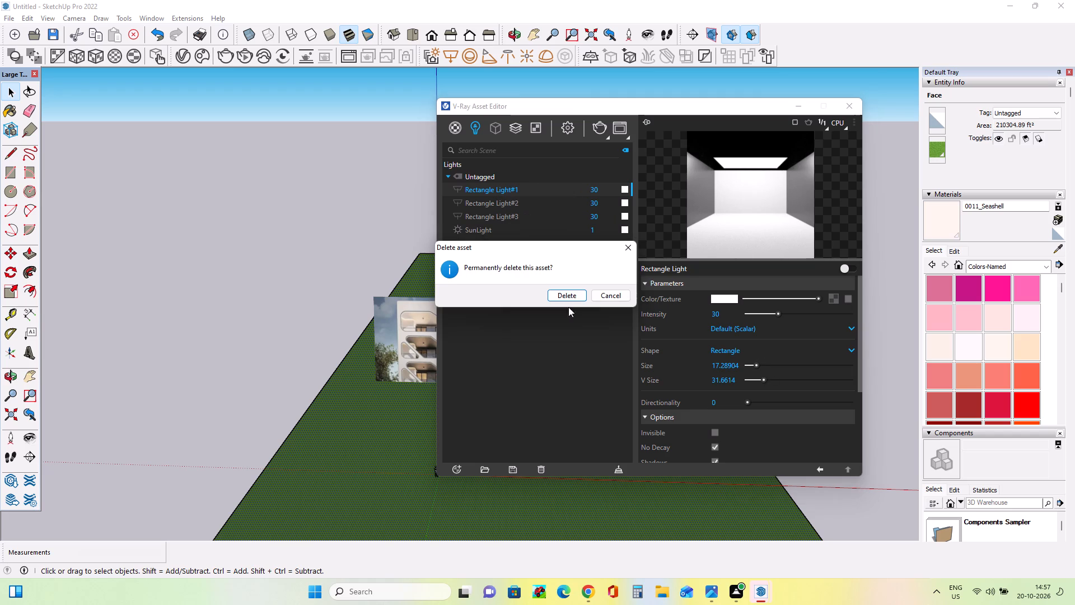
click(563, 292)
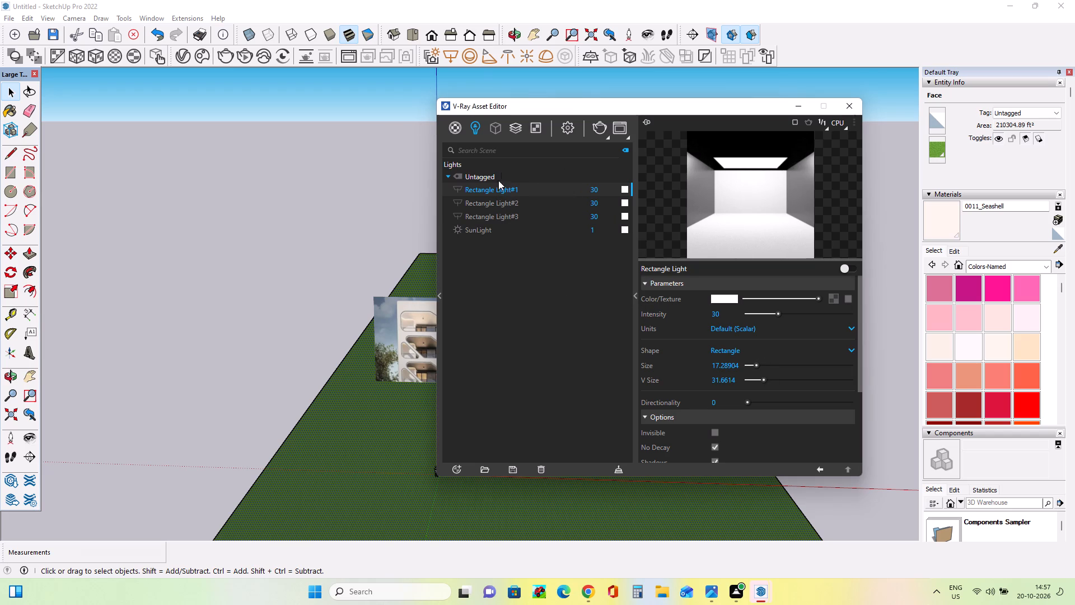
right_click(512, 187)
right_click(512, 187)
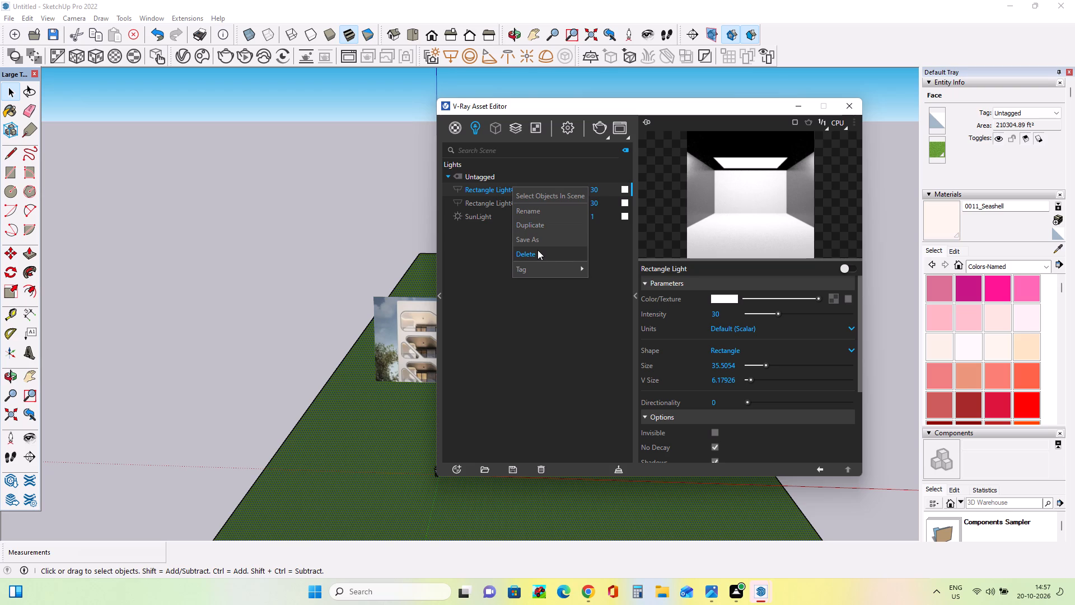
click(537, 249)
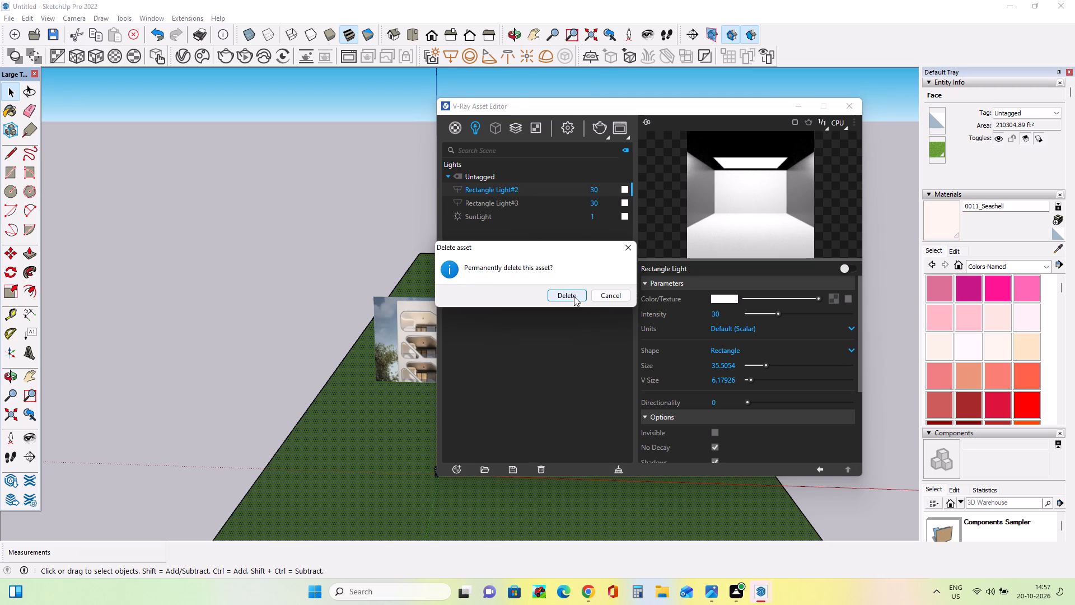
click(574, 296)
right_click(504, 190)
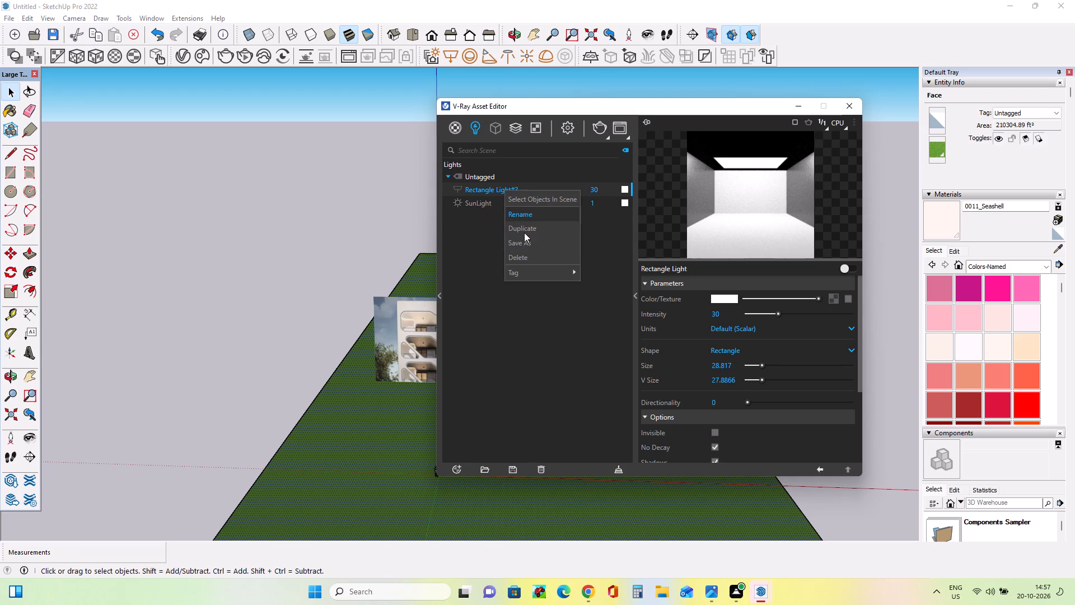
click(531, 259)
click(567, 296)
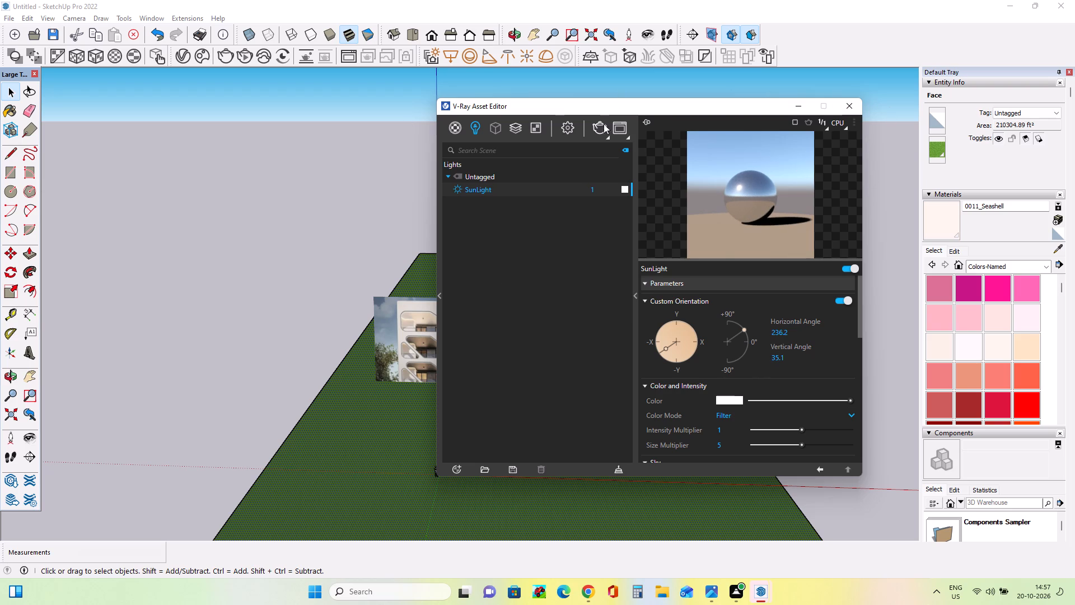
Clear the ground selection, render the building in V-Ray with only the SunLight, check the result and close the frame buffer.
click(225, 194)
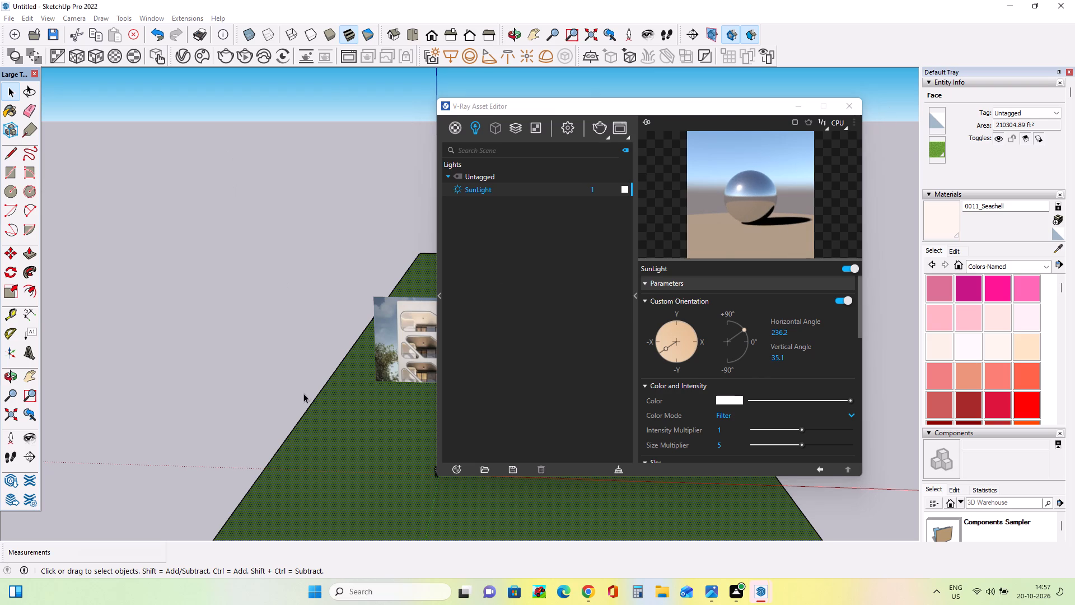
double_click(303, 393)
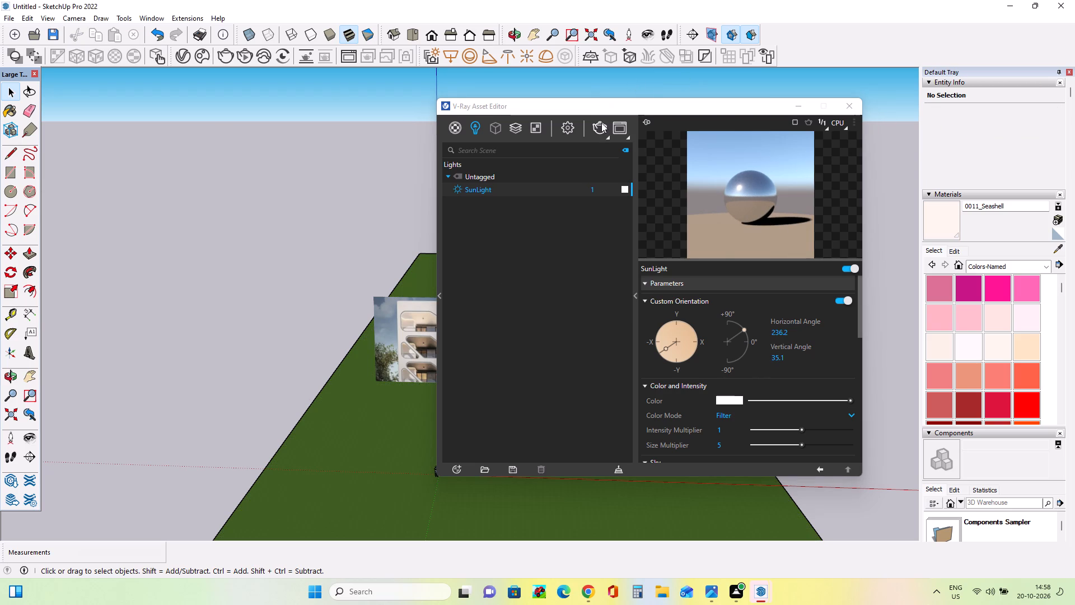
click(601, 123)
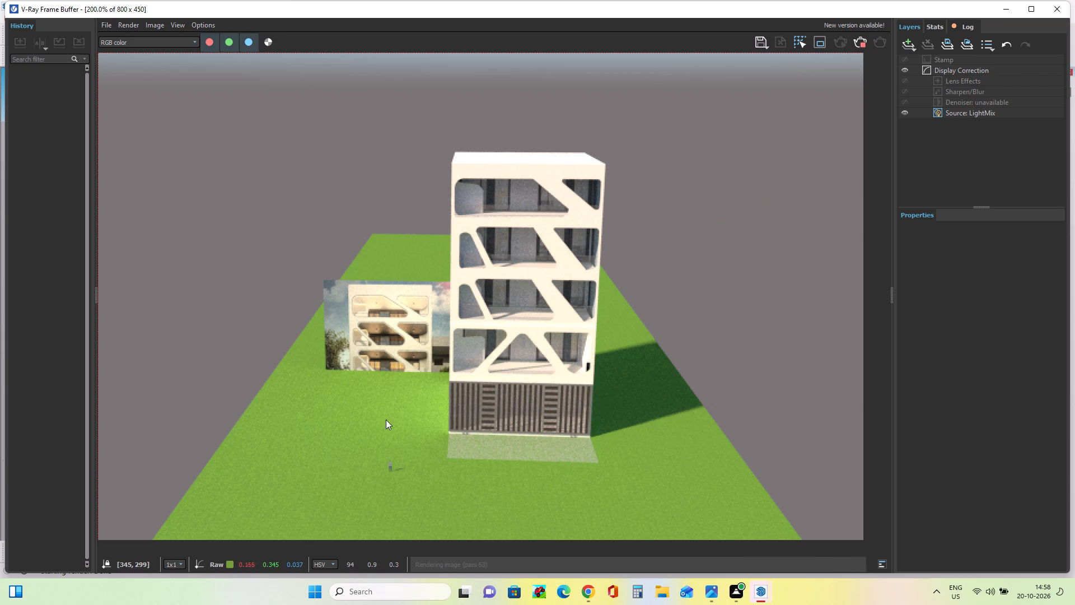
click(1057, 12)
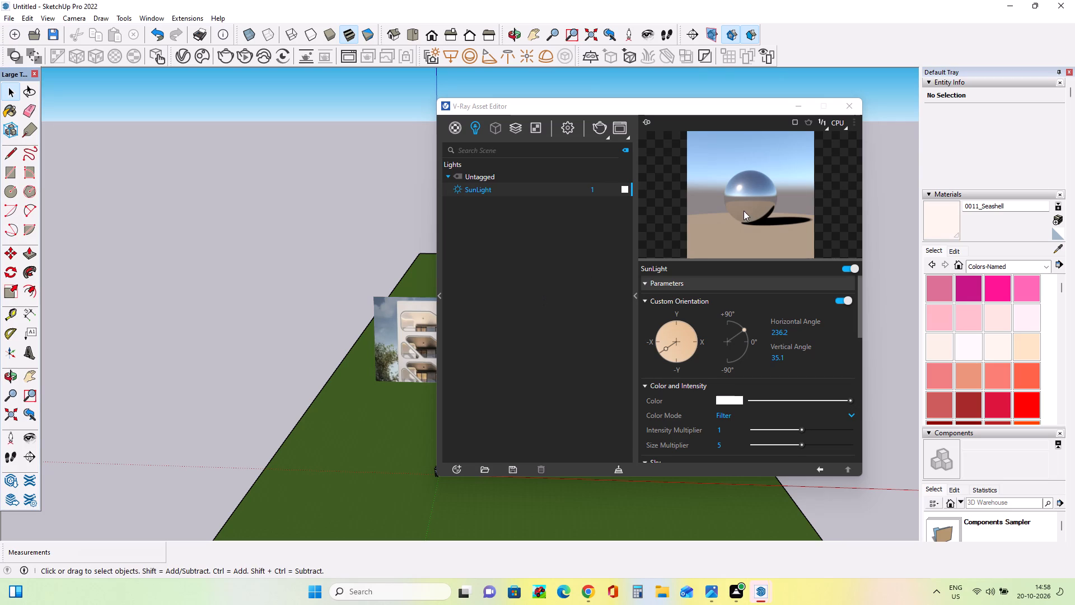
Delete the reference photo standing beside the building, working from a near-frontal view of the facade.
drag(691, 108, 814, 103)
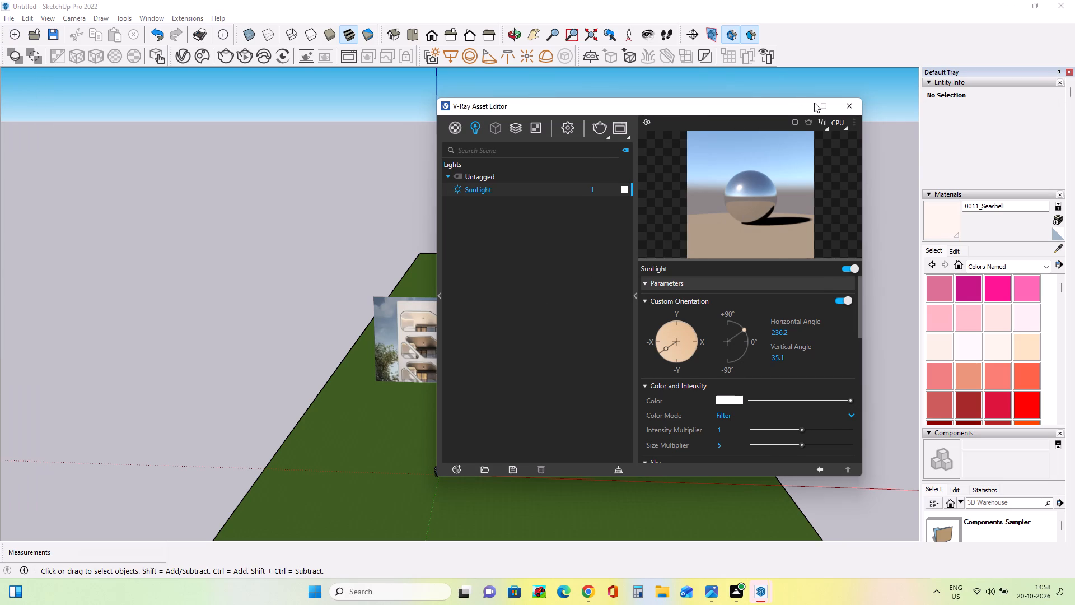
drag(814, 103, 876, 105)
middle_drag(503, 359, 540, 291)
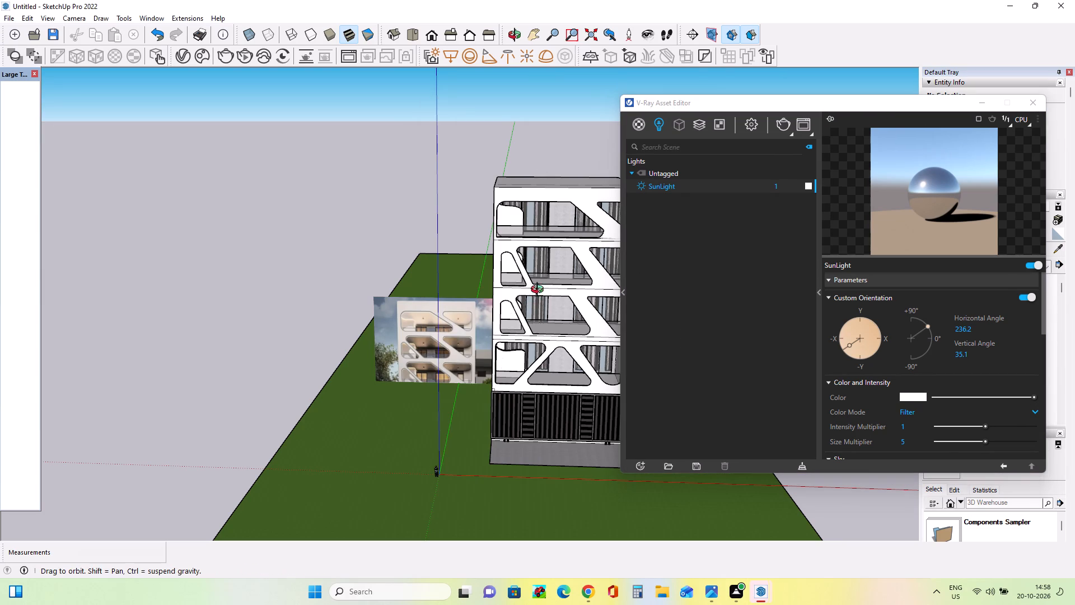
middle_drag(540, 291, 540, 290)
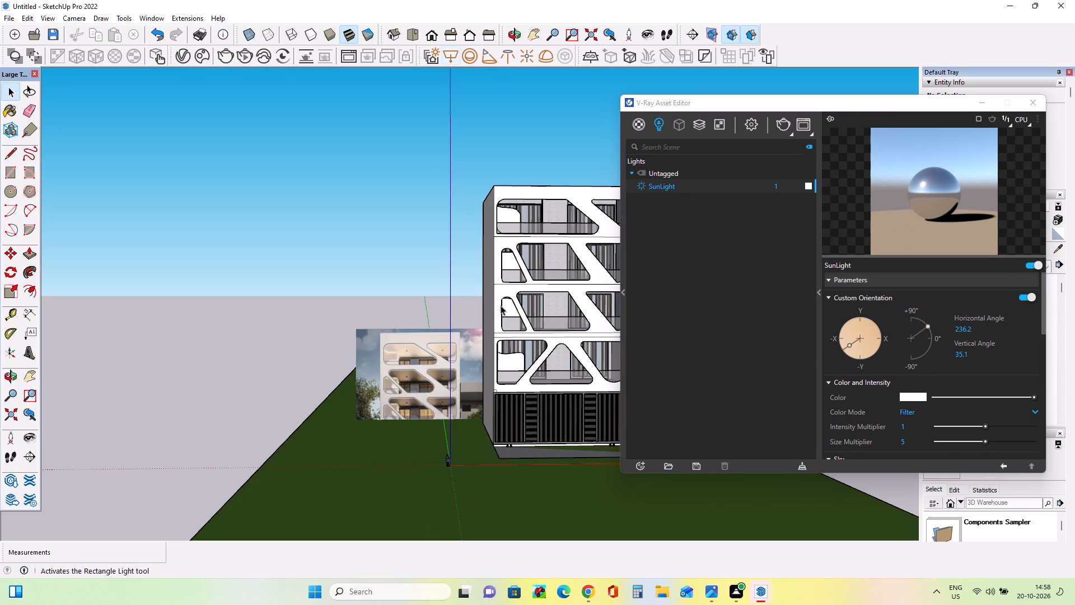
click(26, 377)
drag(381, 396, 251, 421)
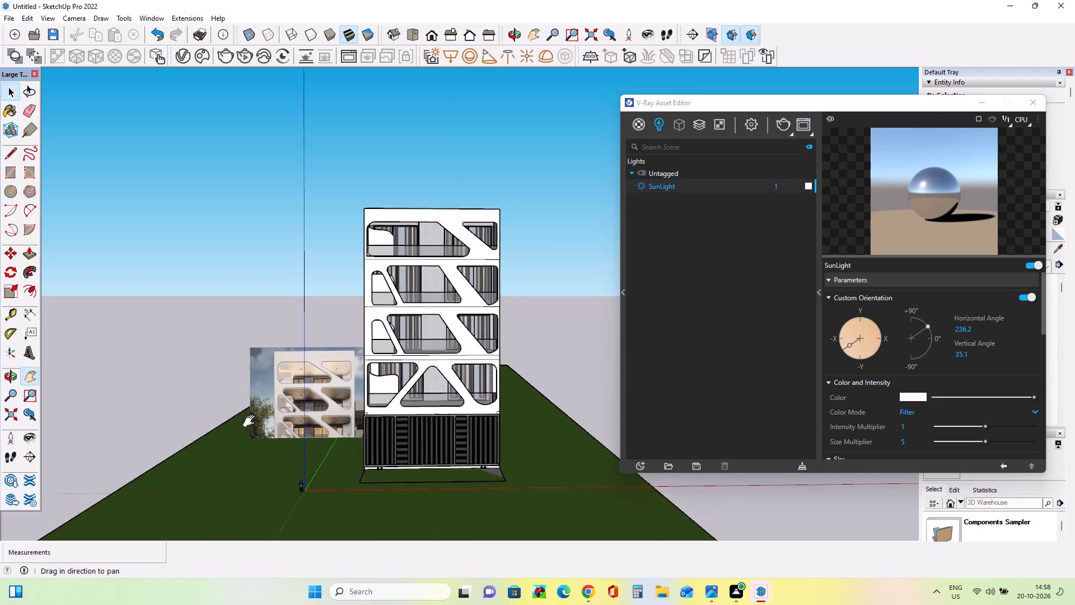
drag(251, 421, 274, 411)
scroll(412, 407, up, 2)
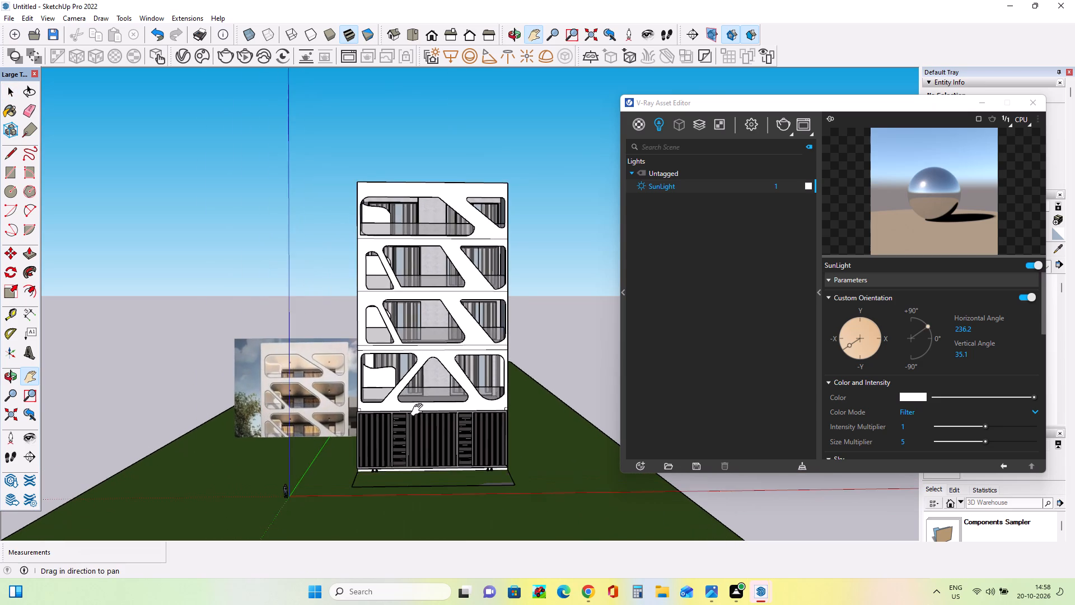
scroll(419, 410, up, 2)
scroll(438, 324, up, 1)
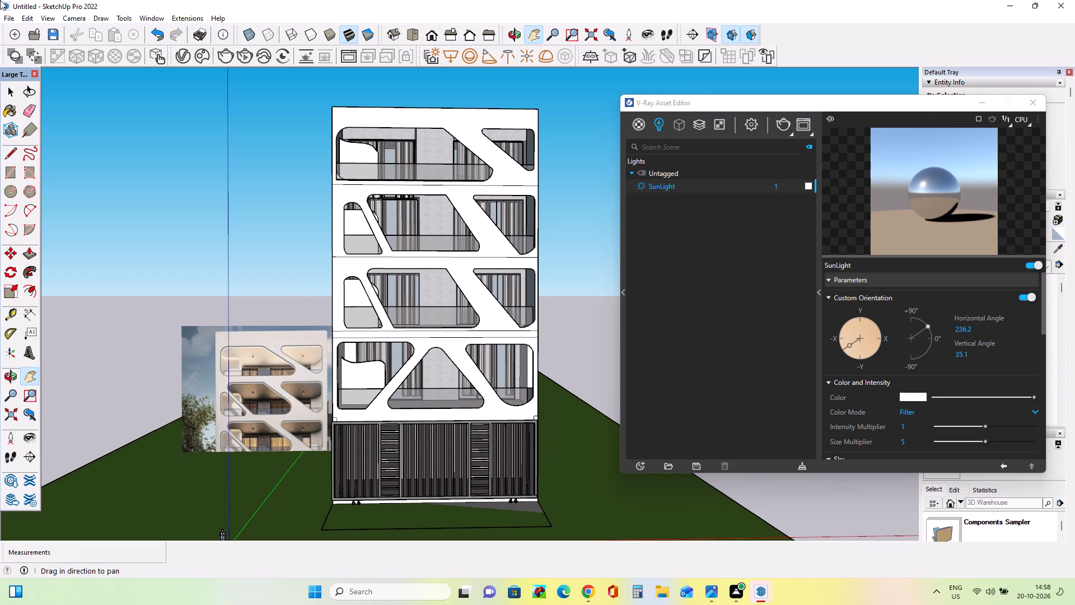
click(11, 92)
click(219, 389)
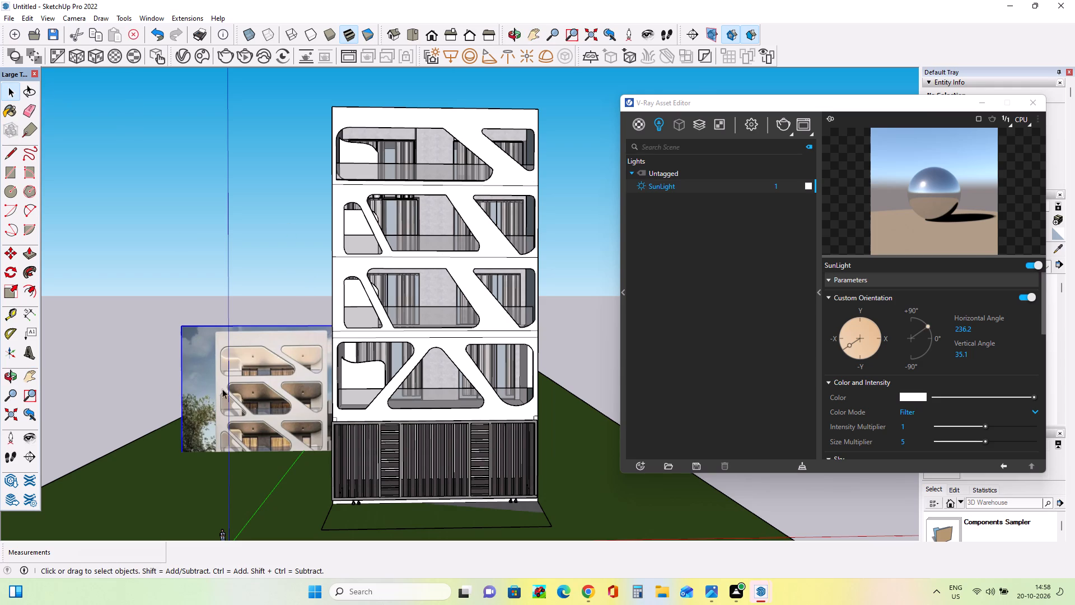
click(137, 188)
click(221, 359)
key(Page_Up)
key(Delete)
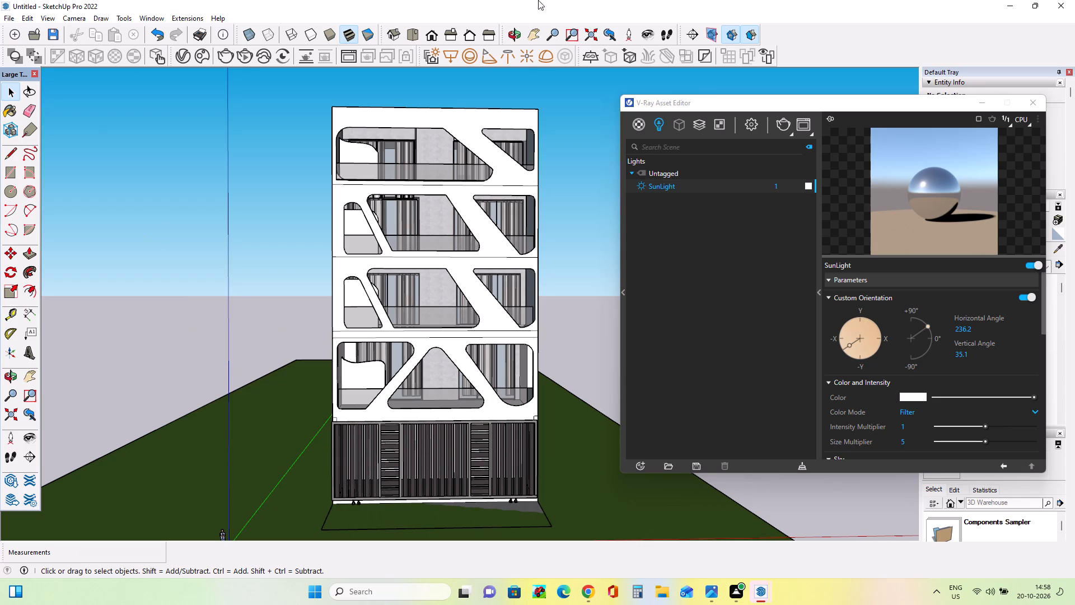
Render the facade in V-Ray without the reference photo, check the result, minimise the frame buffer and close the Asset Editor.
click(782, 121)
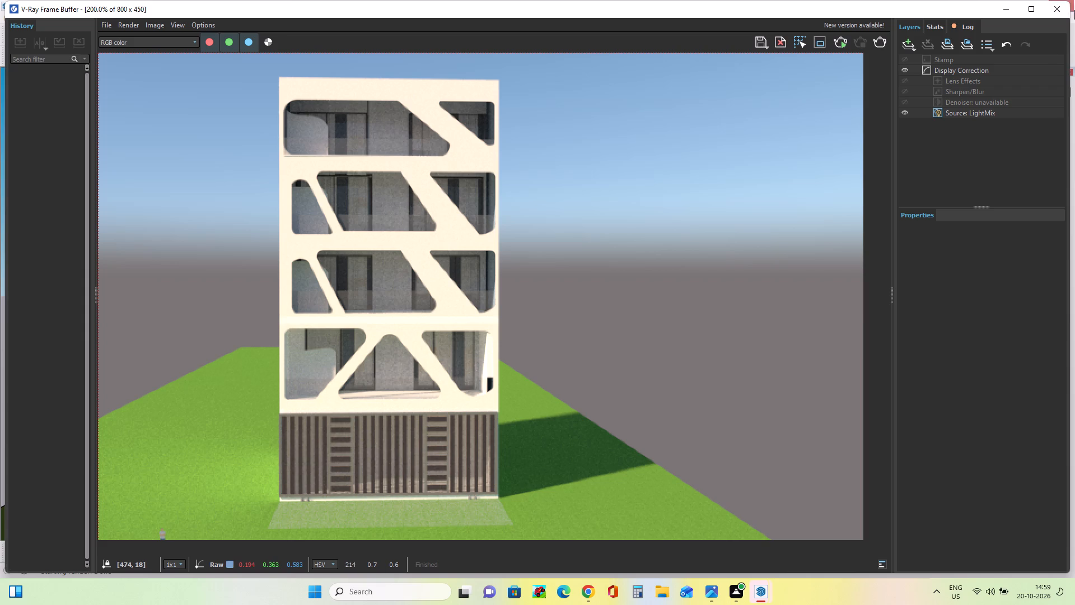
click(1003, 8)
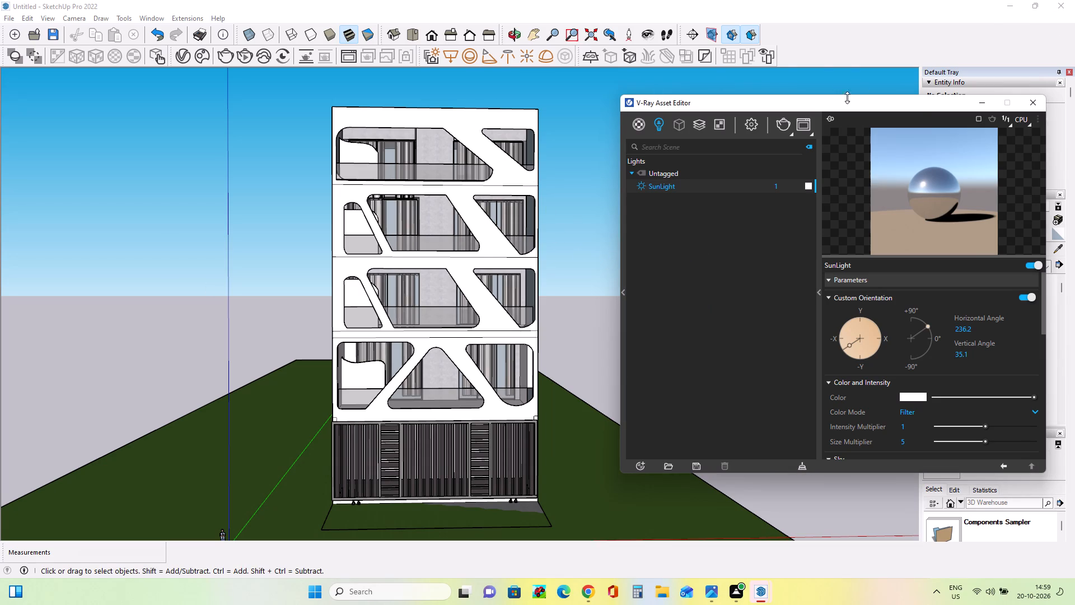
click(1037, 103)
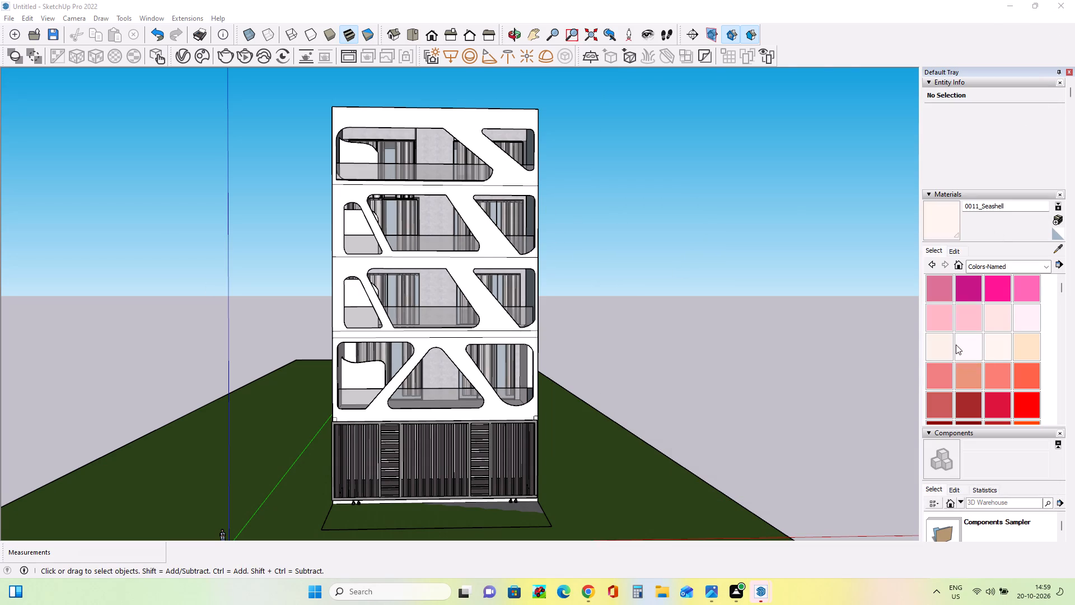
Paint the white frames, bands and curved balcony walls of the four upper floors and the base strip with 0012_Bisque from Colors-Named.
click(940, 355)
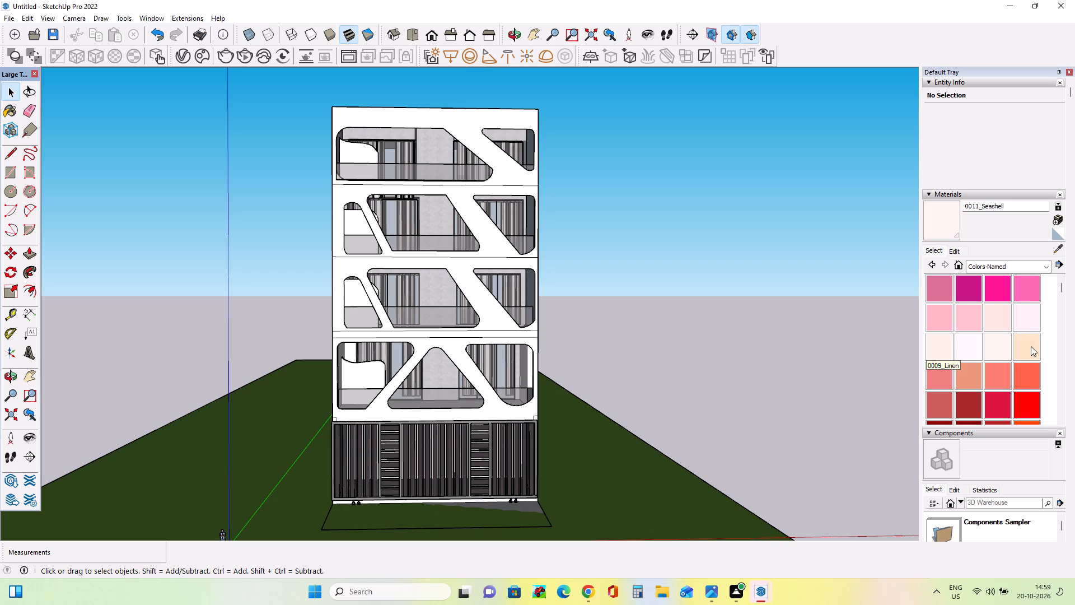
click(1031, 346)
click(494, 117)
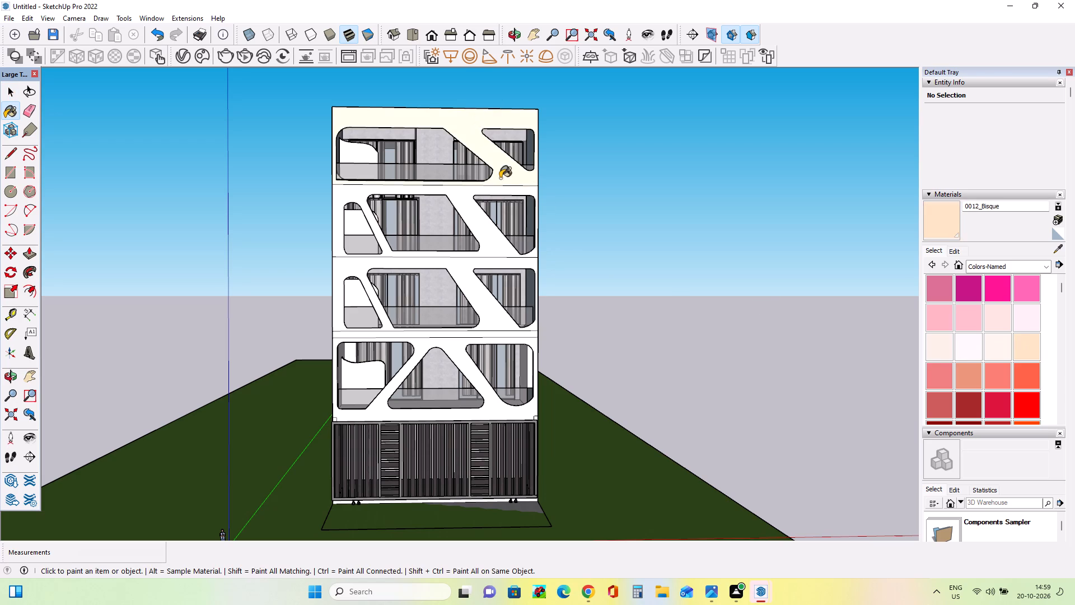
click(472, 205)
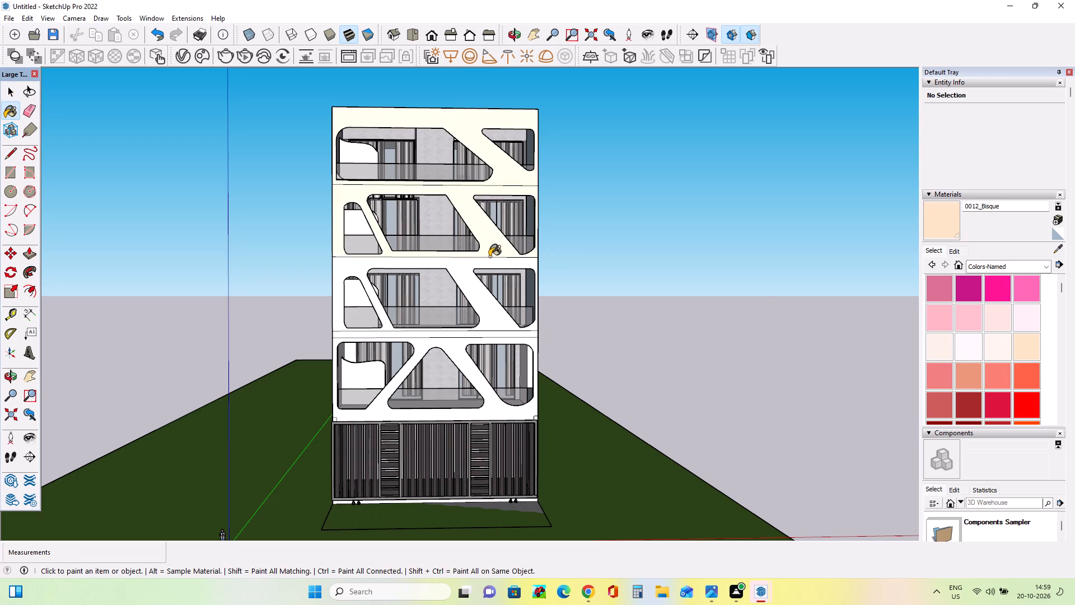
click(489, 258)
click(357, 226)
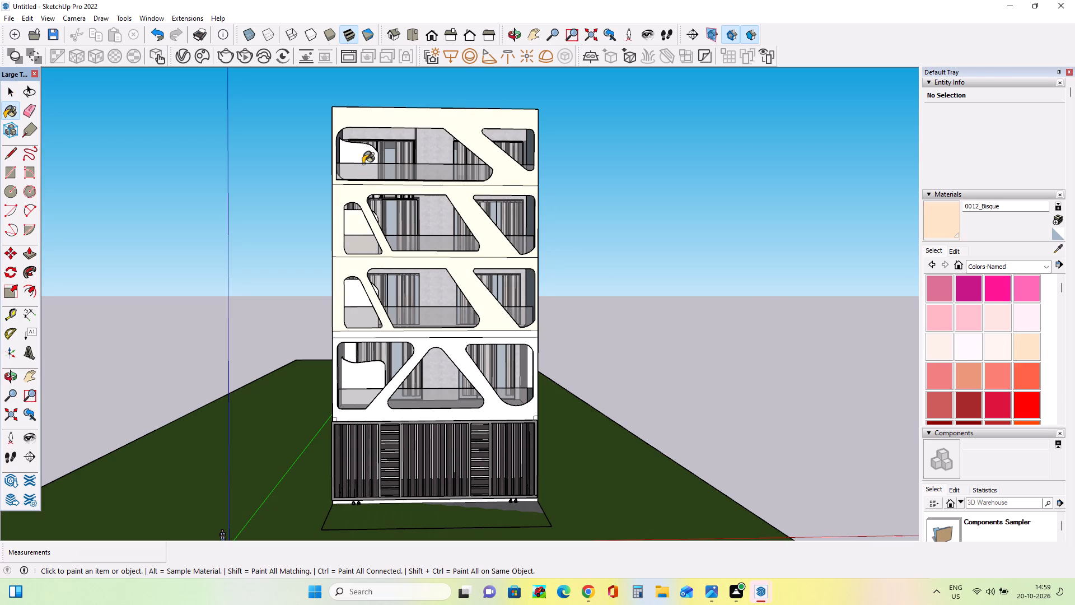
click(365, 152)
click(358, 292)
click(406, 371)
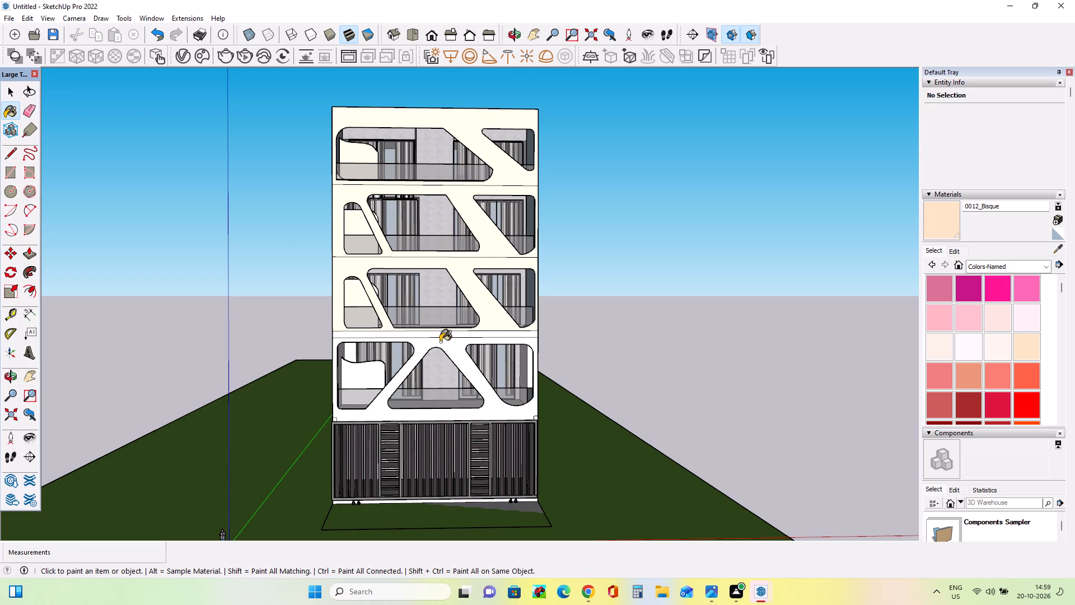
click(445, 332)
click(446, 335)
click(361, 376)
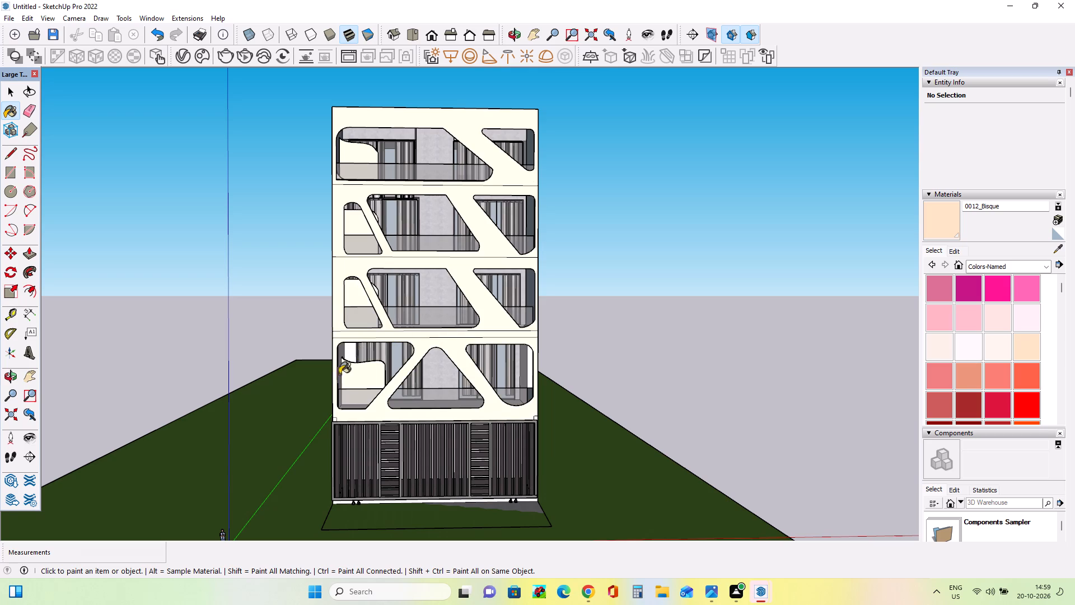
click(445, 501)
Render the repainted building in V-Ray, check the facade colour and close the frame buffer.
click(368, 596)
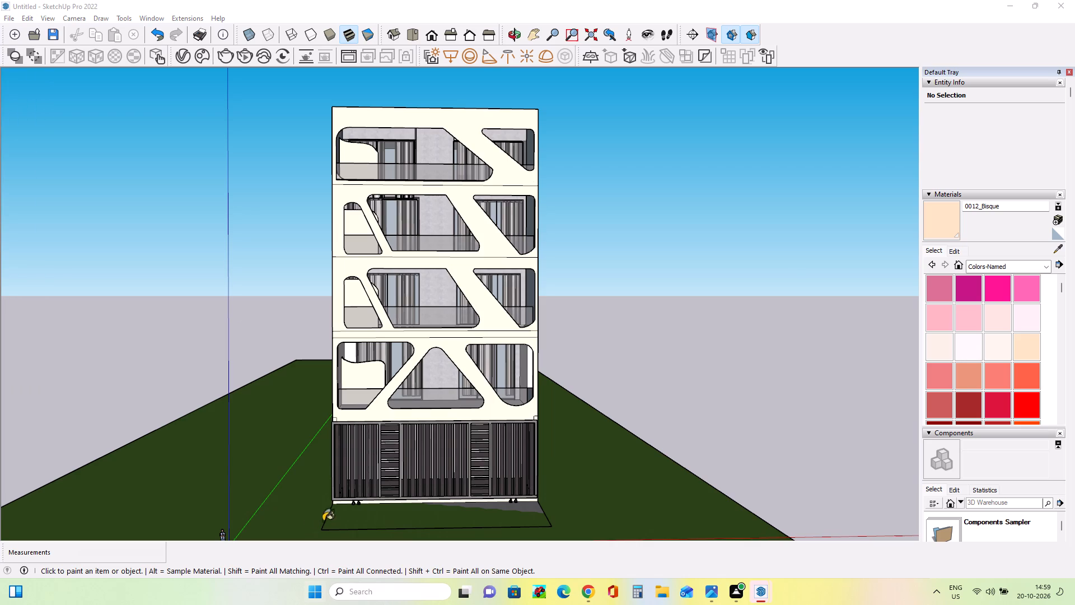
click(226, 54)
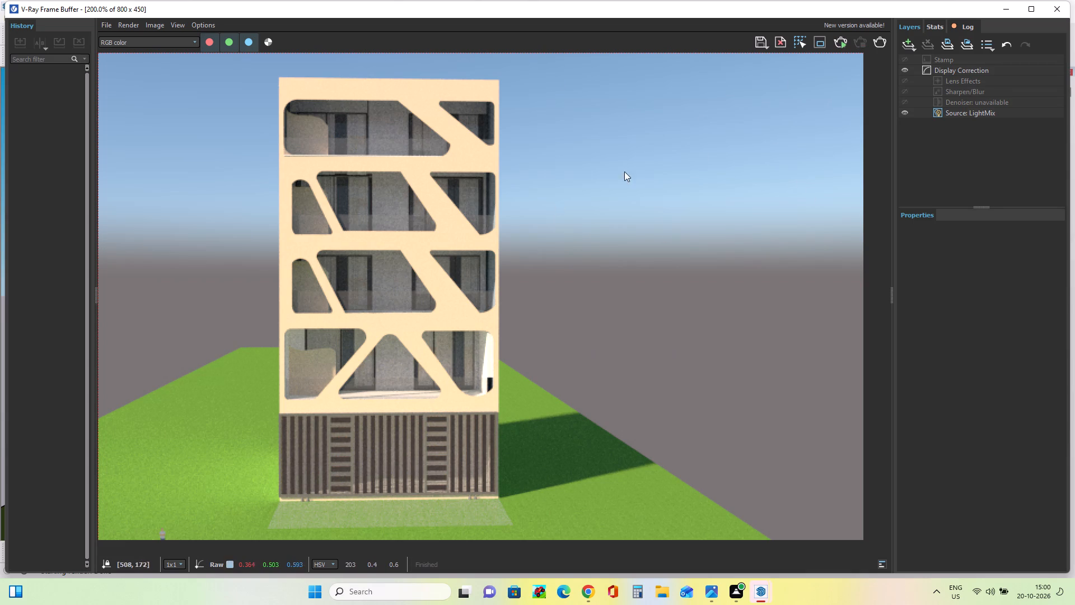
click(1059, 12)
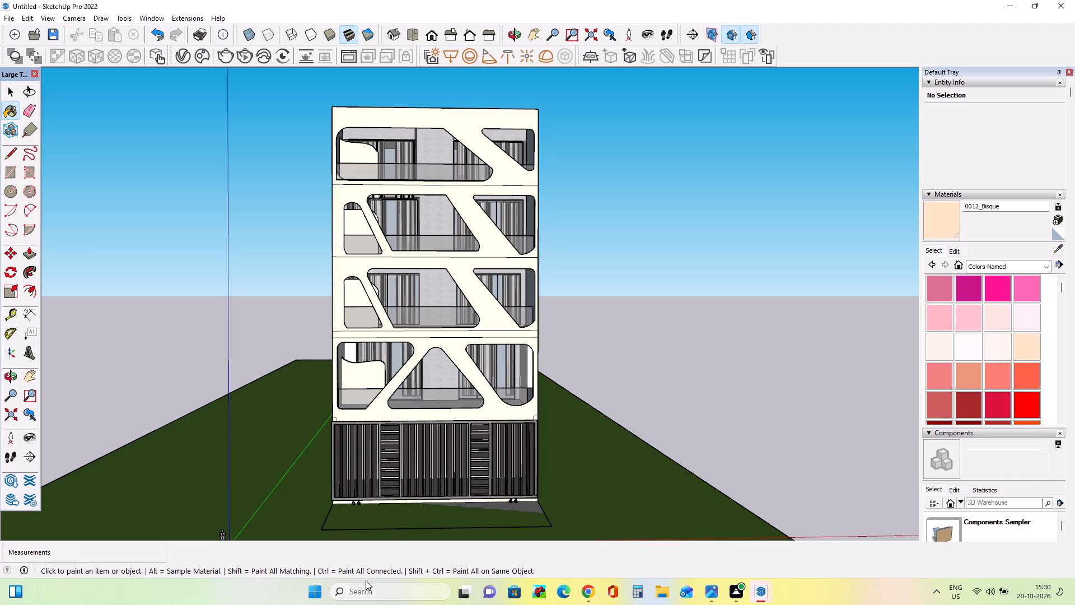
Open the Snipping Tool from the Windows search suggestions.
click(377, 597)
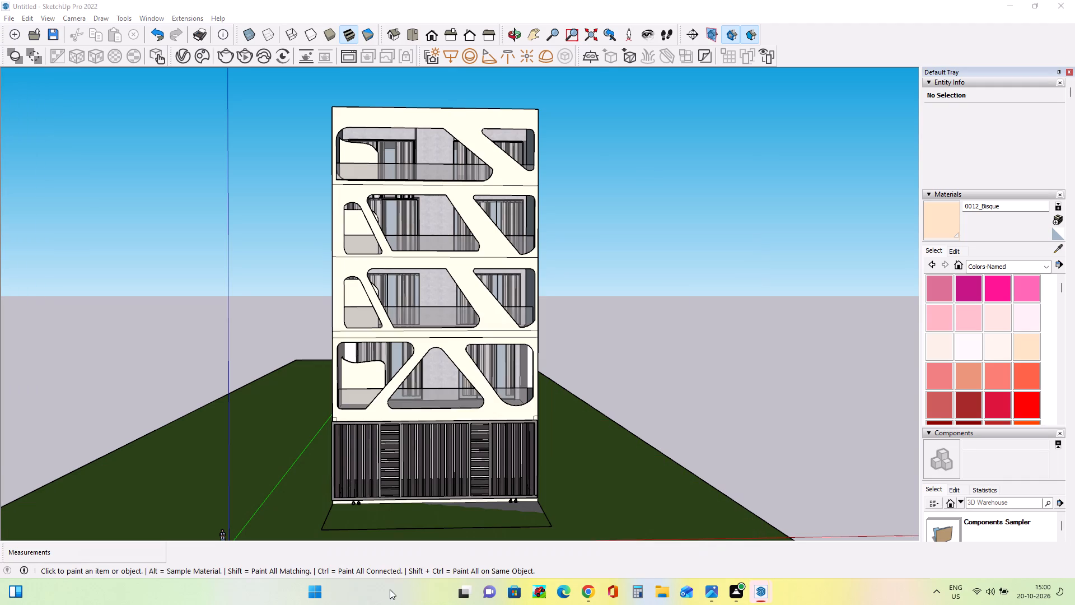
click(374, 594)
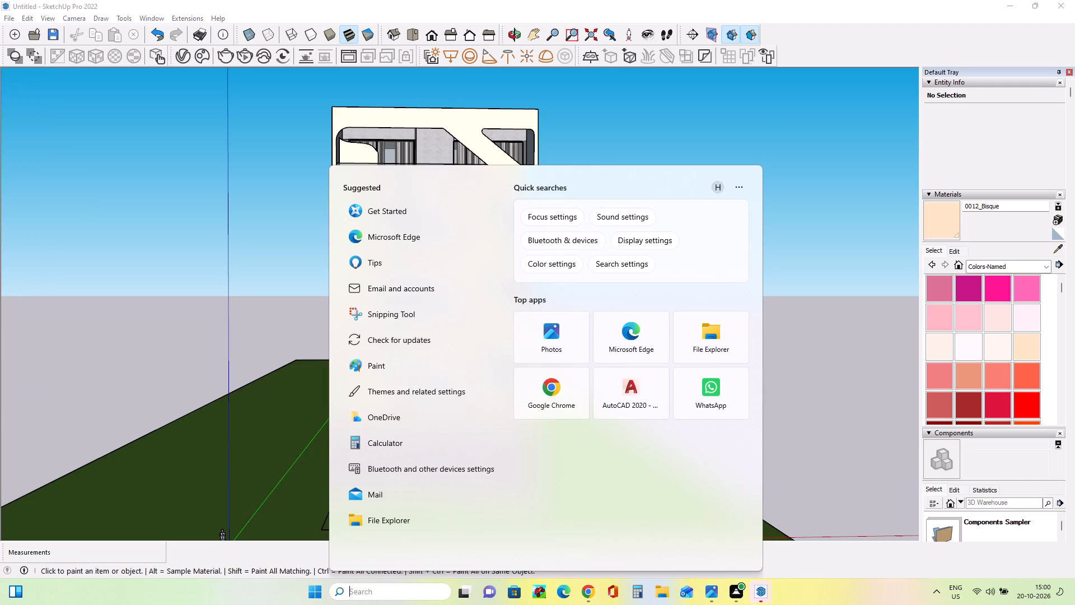
click(404, 317)
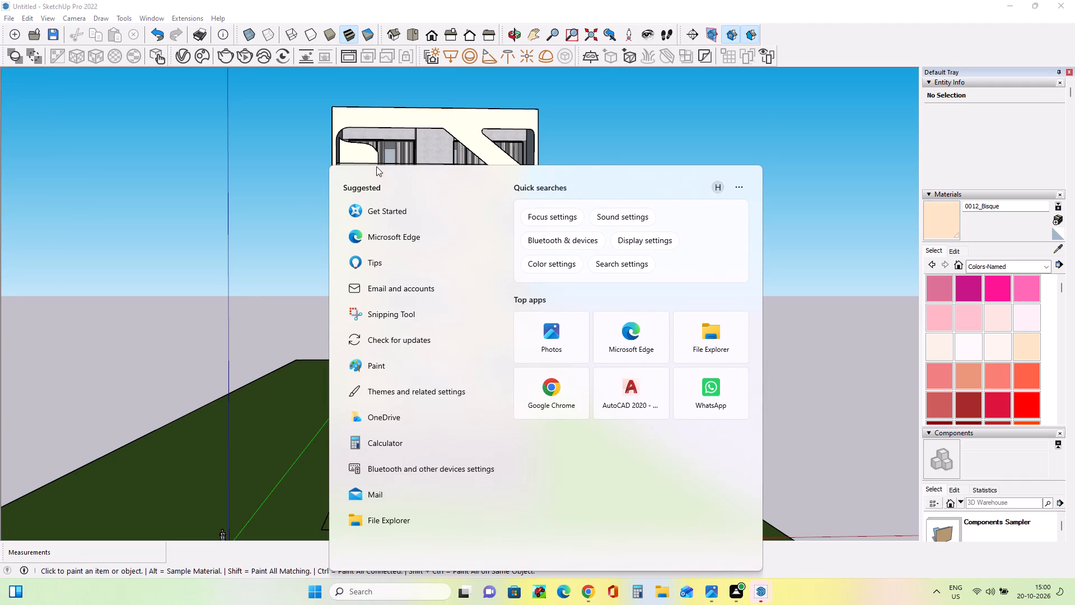
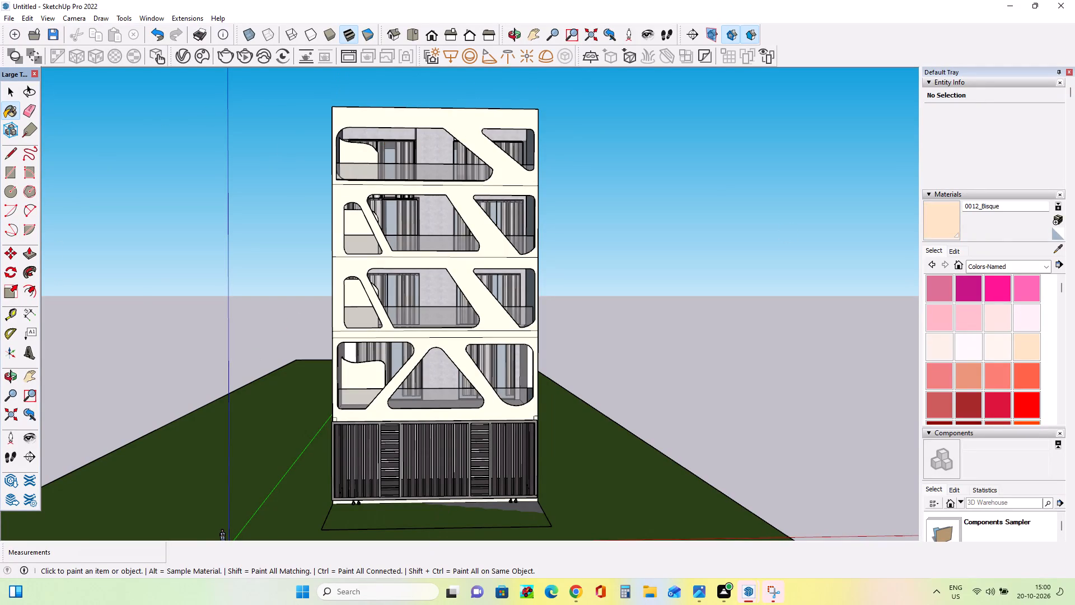
Capture a rectangular snip of the whole building facade in the Snipping Tool, look it over and minimise the window.
click(782, 597)
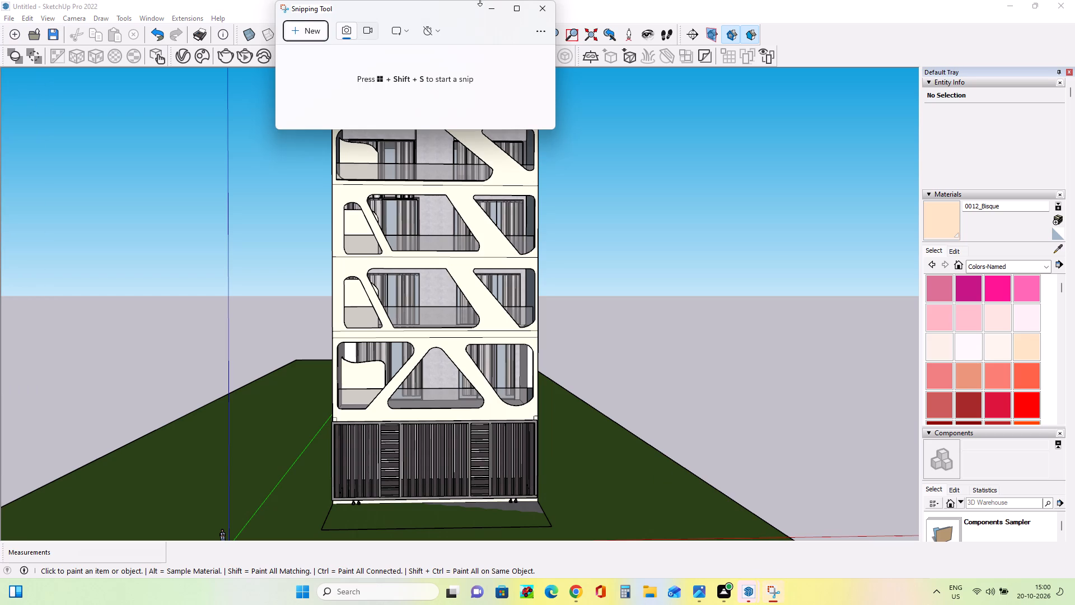
click(315, 32)
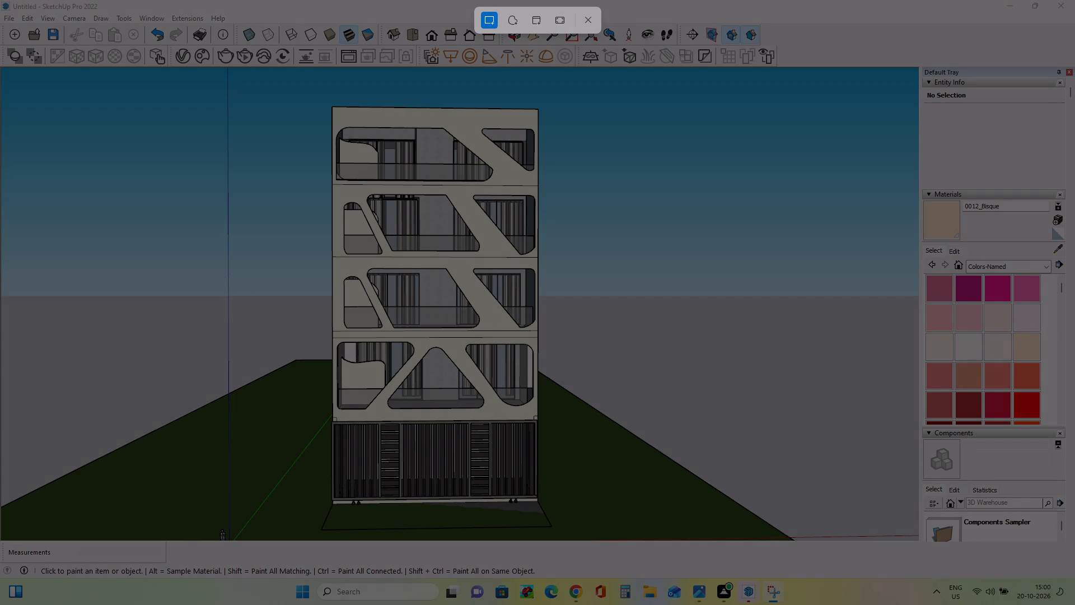
drag(573, 86, 277, 463)
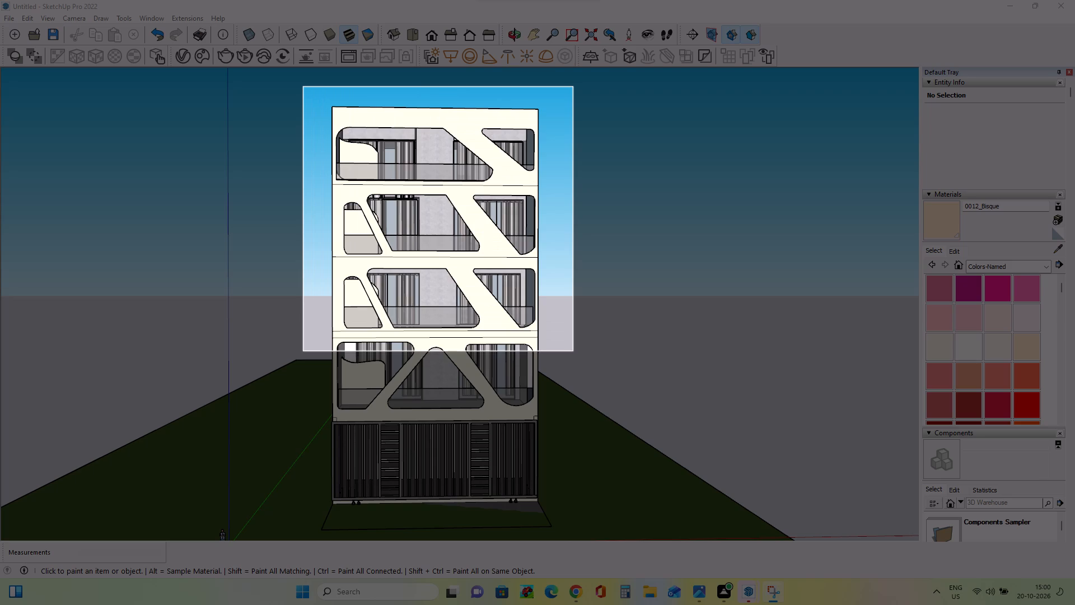
drag(277, 463, 259, 525)
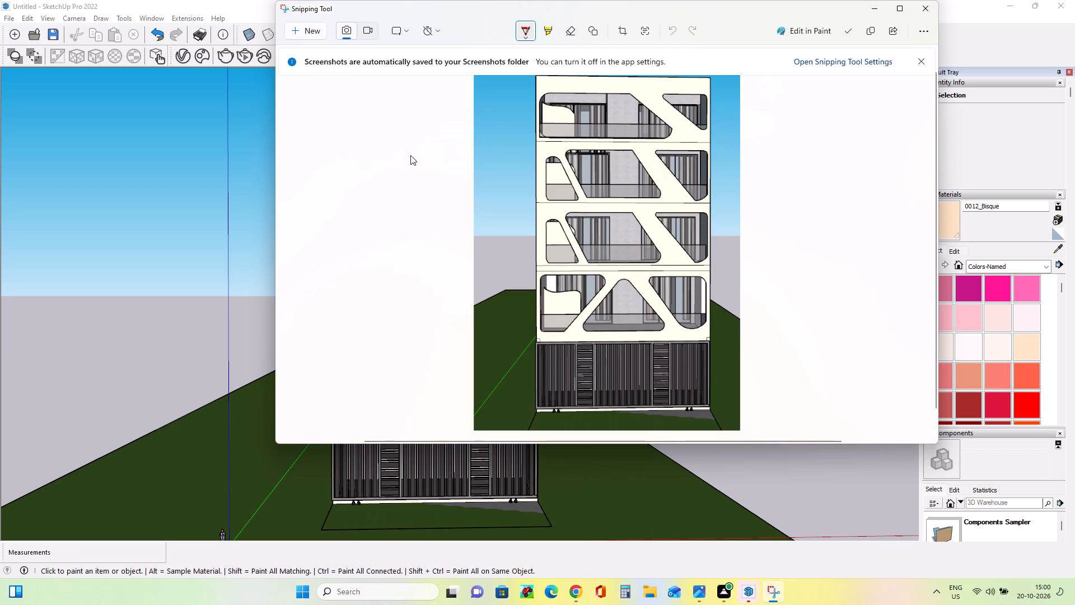
scroll(740, 222, up, 1)
scroll(740, 222, down, 1)
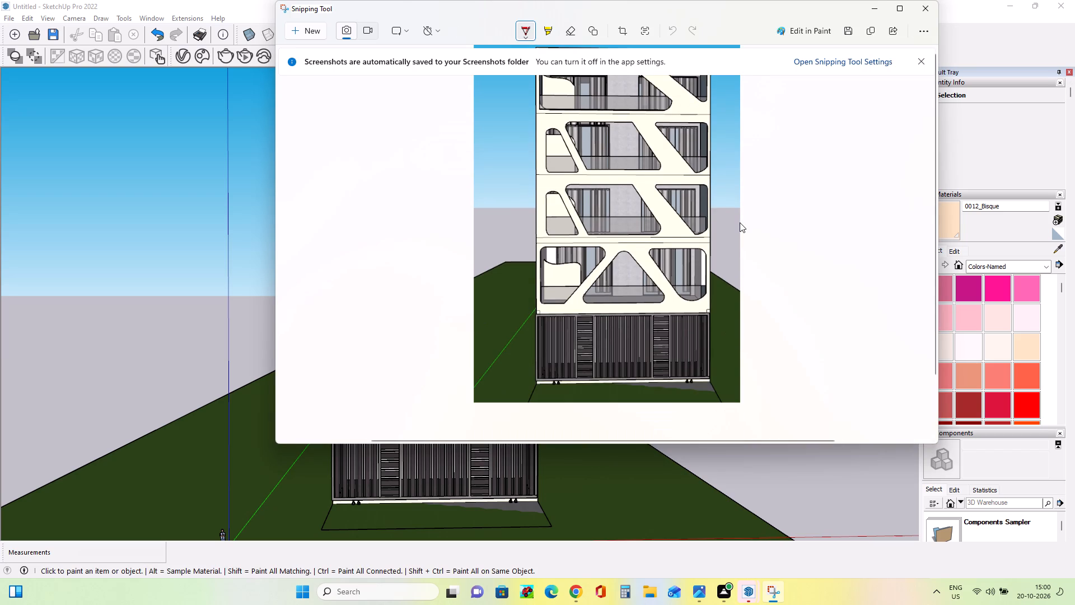
scroll(740, 222, up, 1)
scroll(740, 222, down, 1)
scroll(740, 222, up, 1)
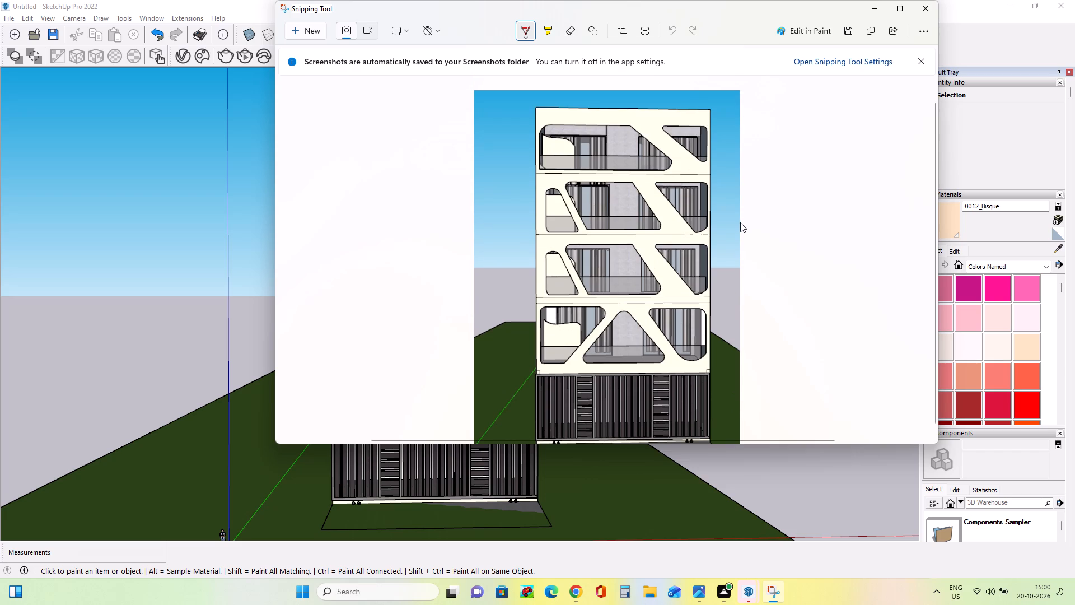
scroll(742, 221, down, 1)
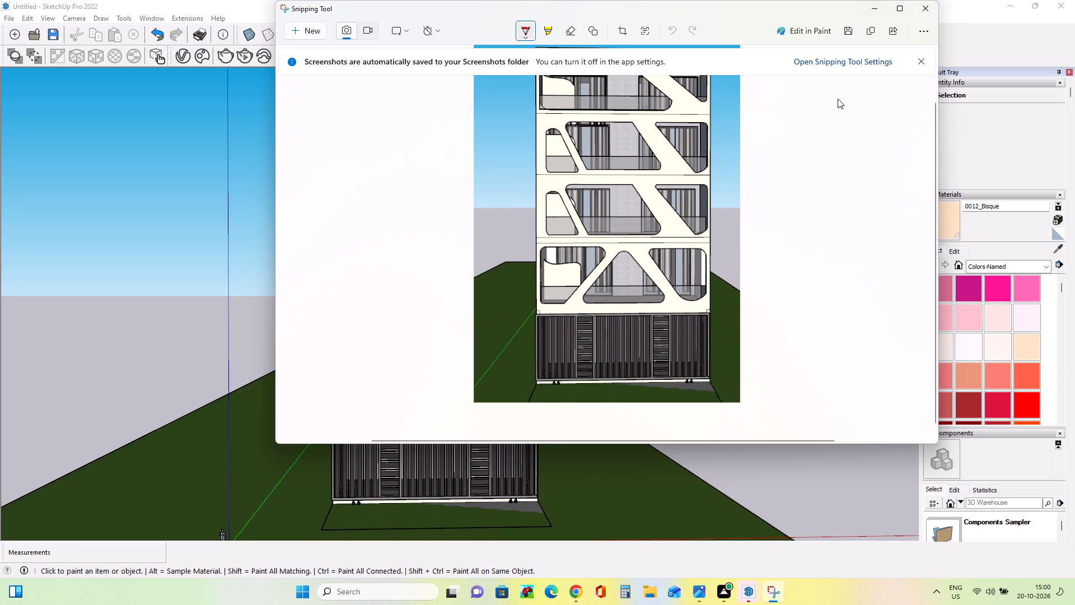
click(880, 9)
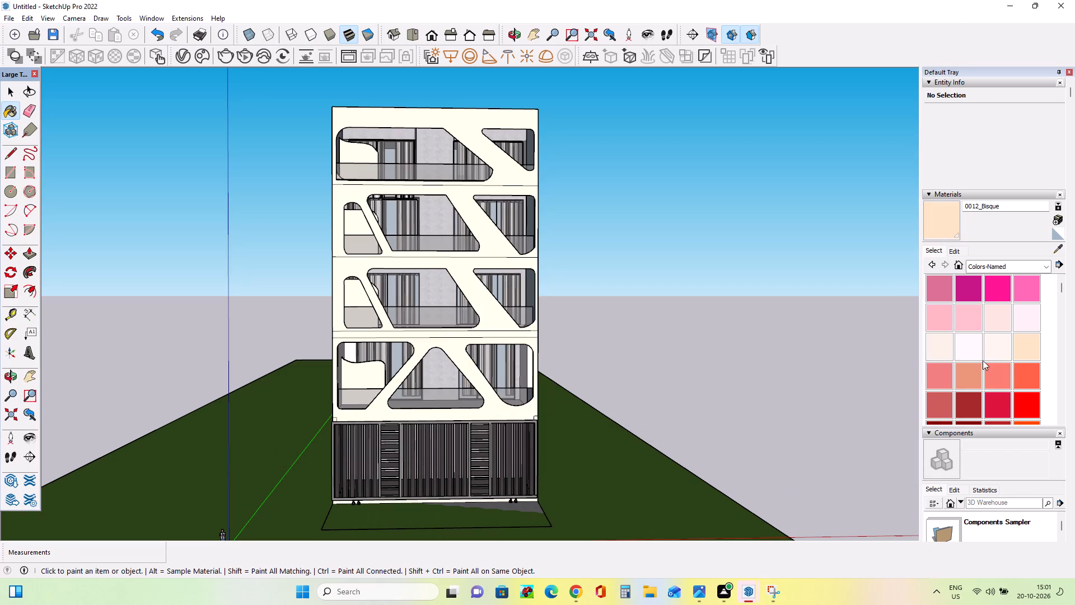
Paint the end surfaces visible through the side openings of the lowest balcony floor with Aluminum from the In Model materials.
scroll(983, 360, down, 2)
scroll(986, 329, up, 1)
scroll(986, 329, down, 2)
click(997, 272)
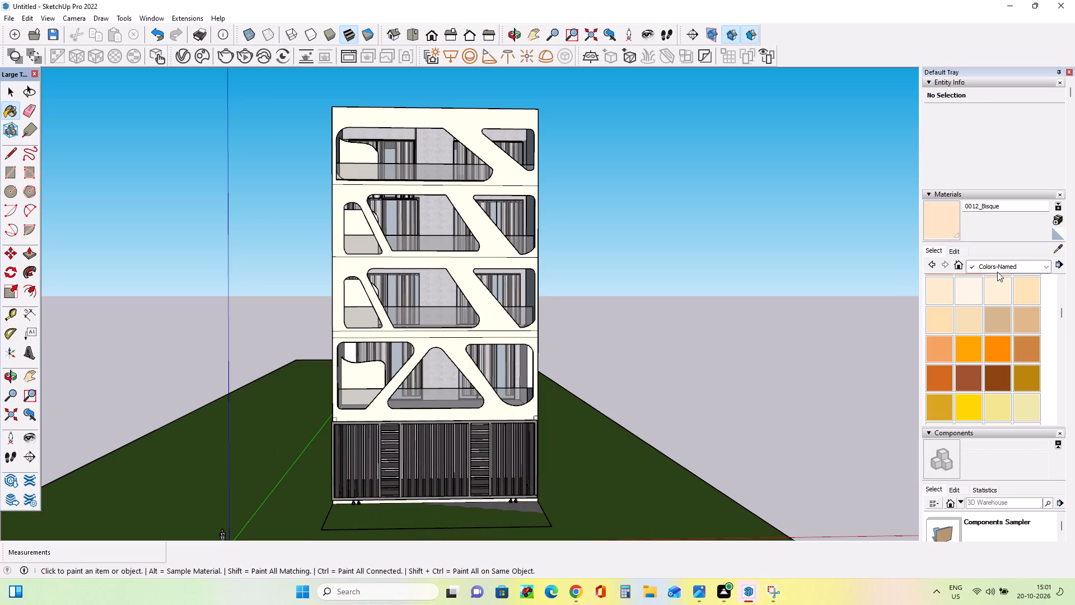
scroll(991, 310, up, 6)
click(990, 274)
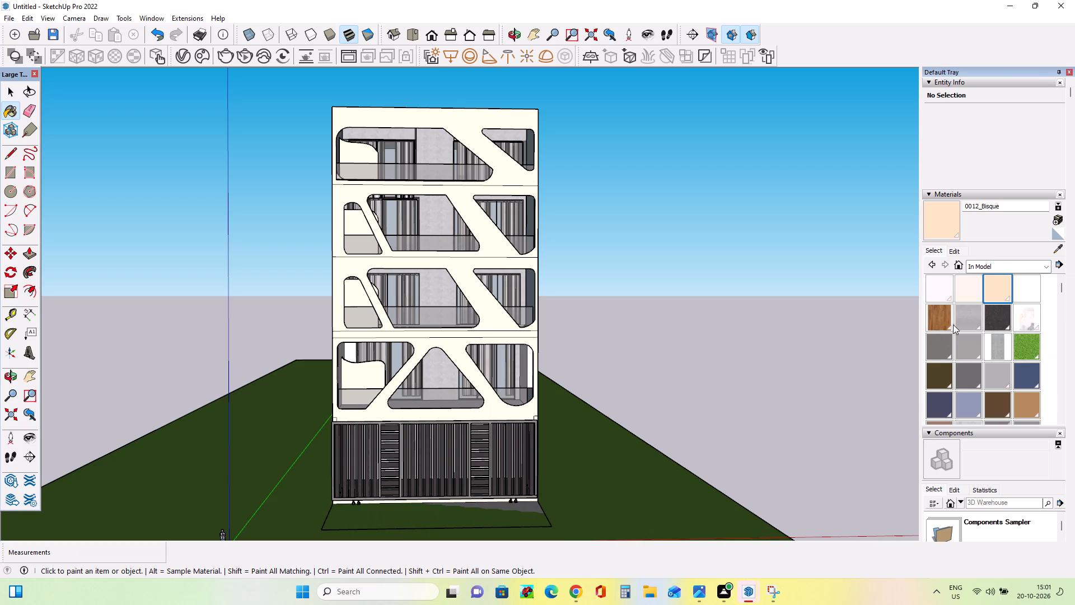
click(969, 317)
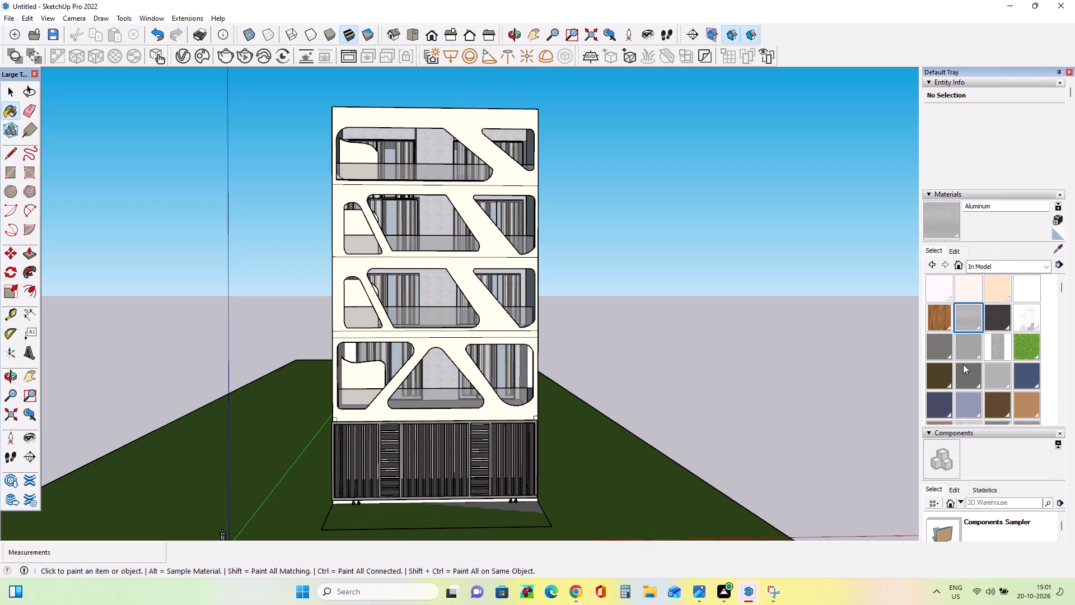
click(350, 355)
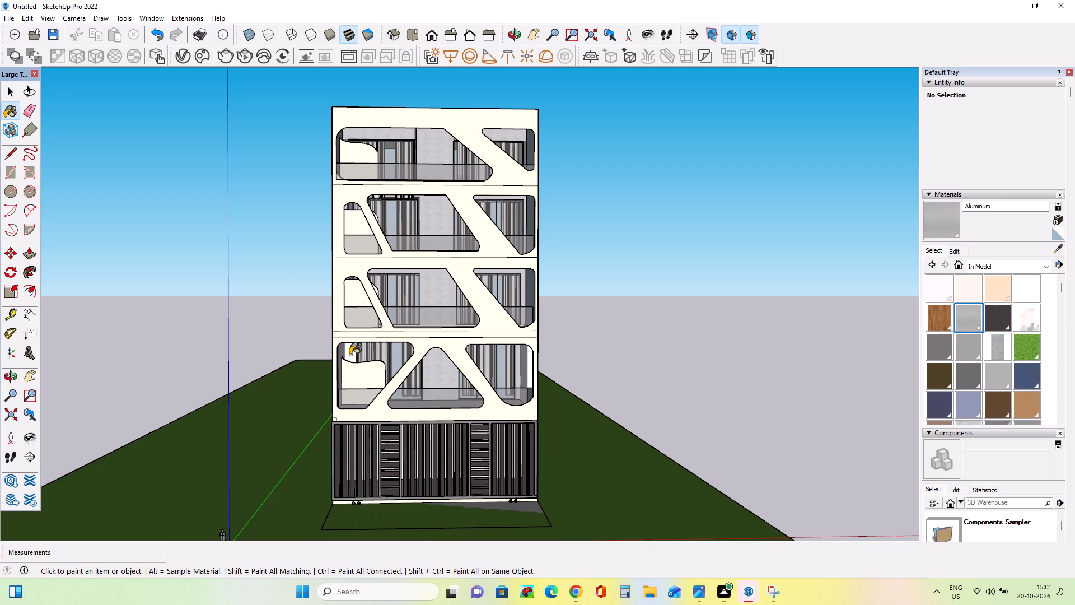
scroll(530, 370, up, 1)
click(532, 369)
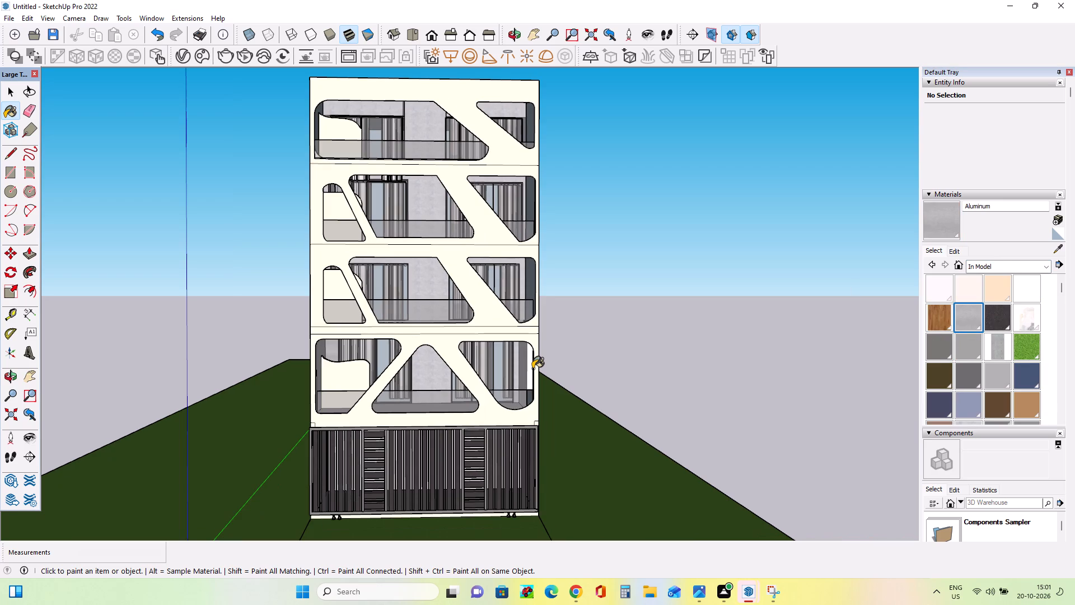
click(531, 370)
scroll(534, 405, up, 9)
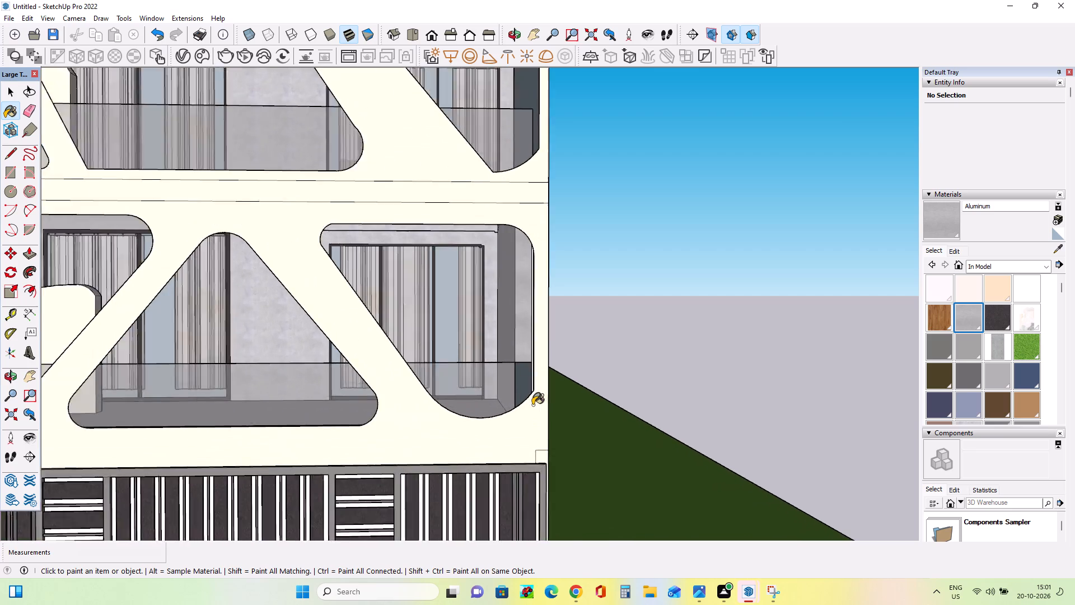
scroll(532, 405, up, 4)
middle_drag(532, 404, 697, 519)
scroll(538, 370, up, 3)
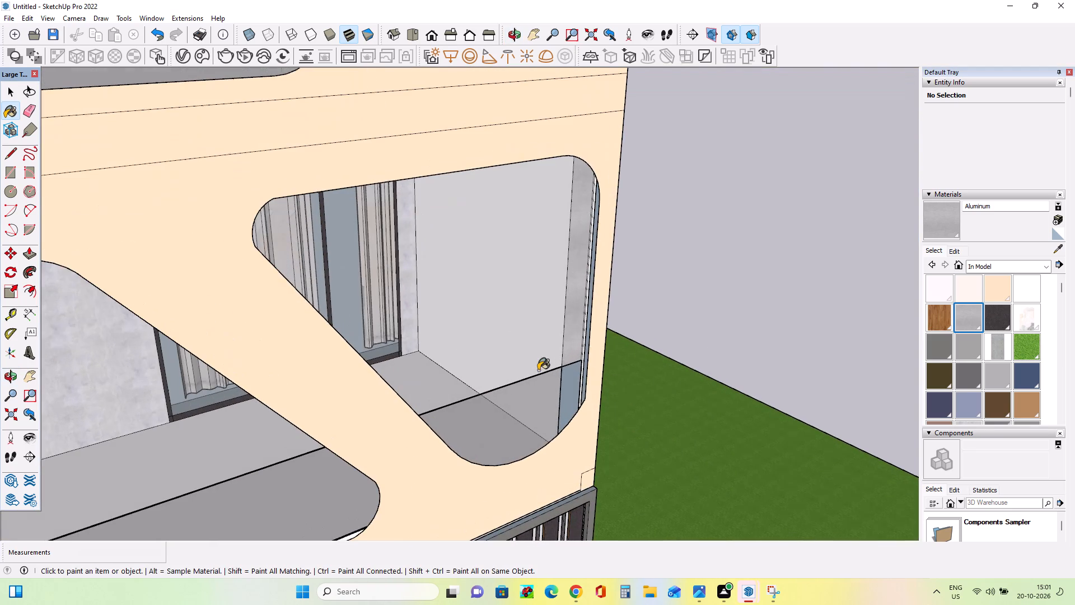
click(575, 397)
middle_drag(578, 387, 494, 323)
scroll(494, 323, down, 1)
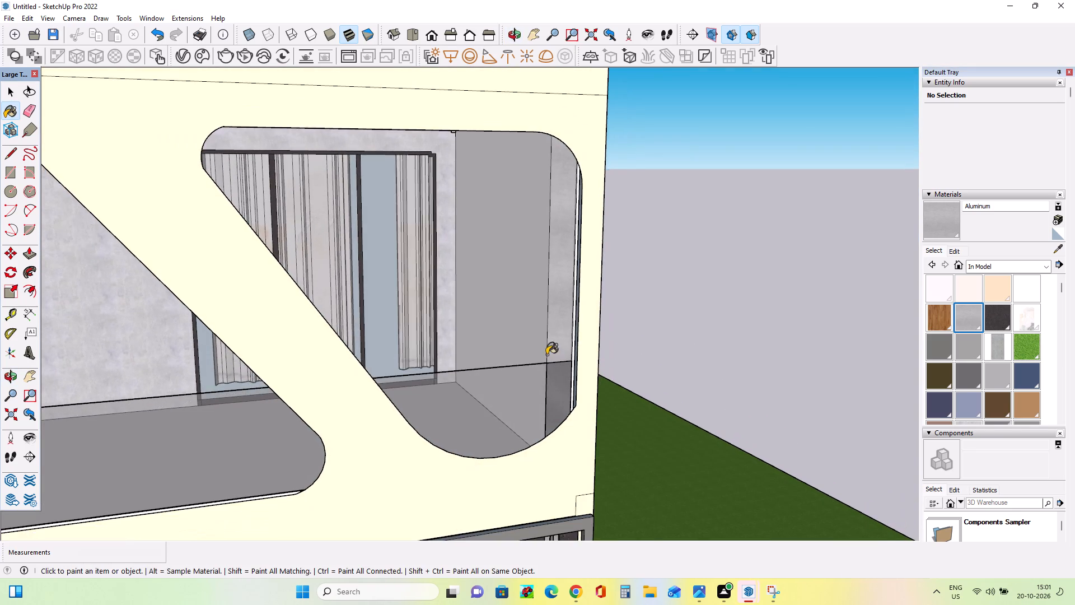
scroll(558, 347, up, 7)
click(582, 353)
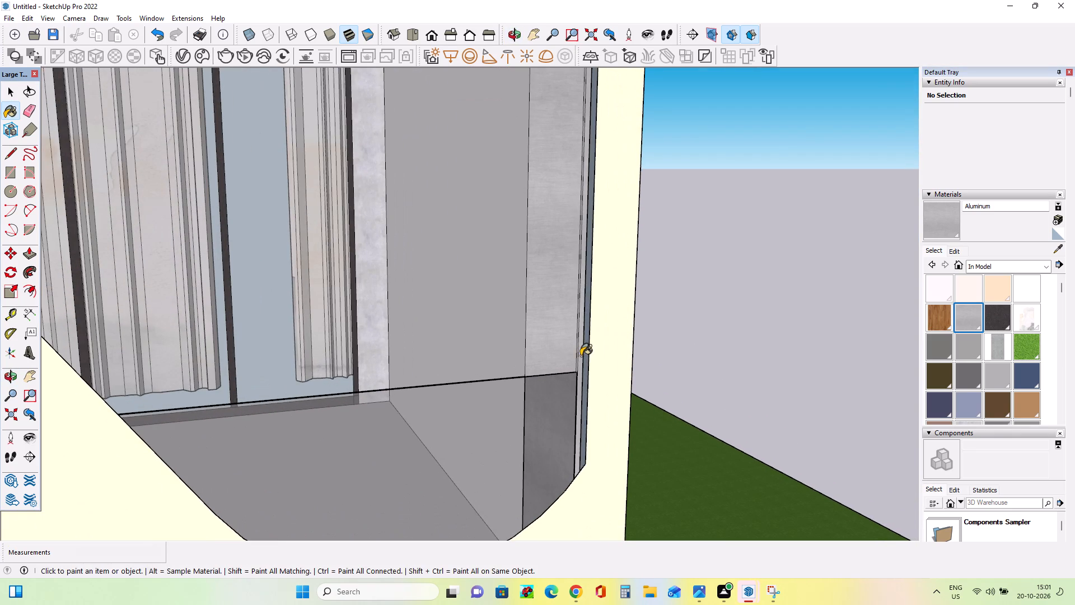
Paint the base strip beneath the dark slatted gate with Aluminum.
scroll(581, 356, down, 15)
scroll(578, 359, down, 9)
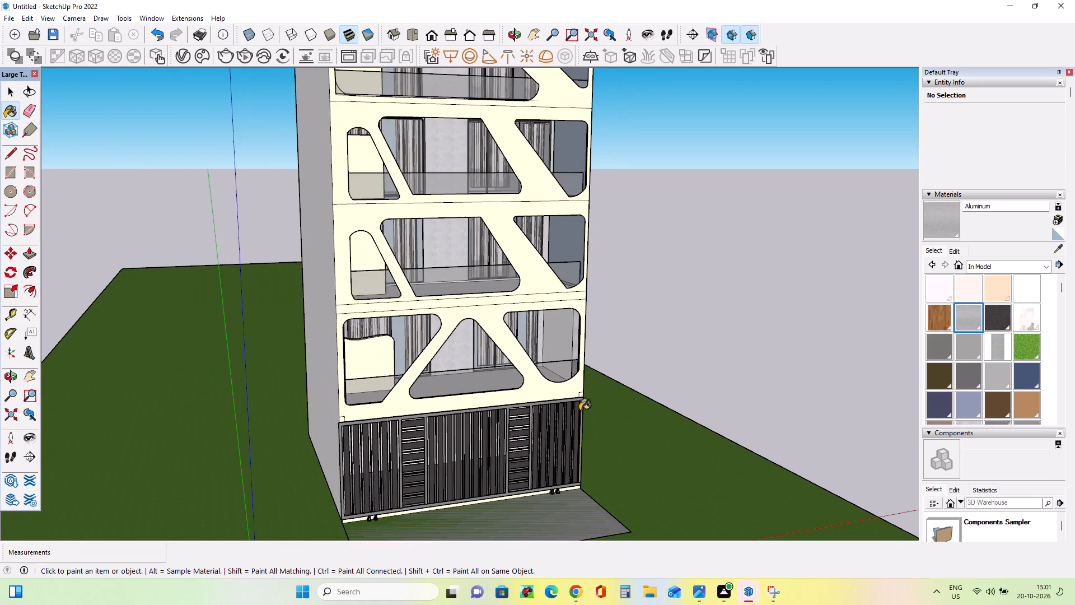
scroll(460, 520, up, 12)
click(454, 489)
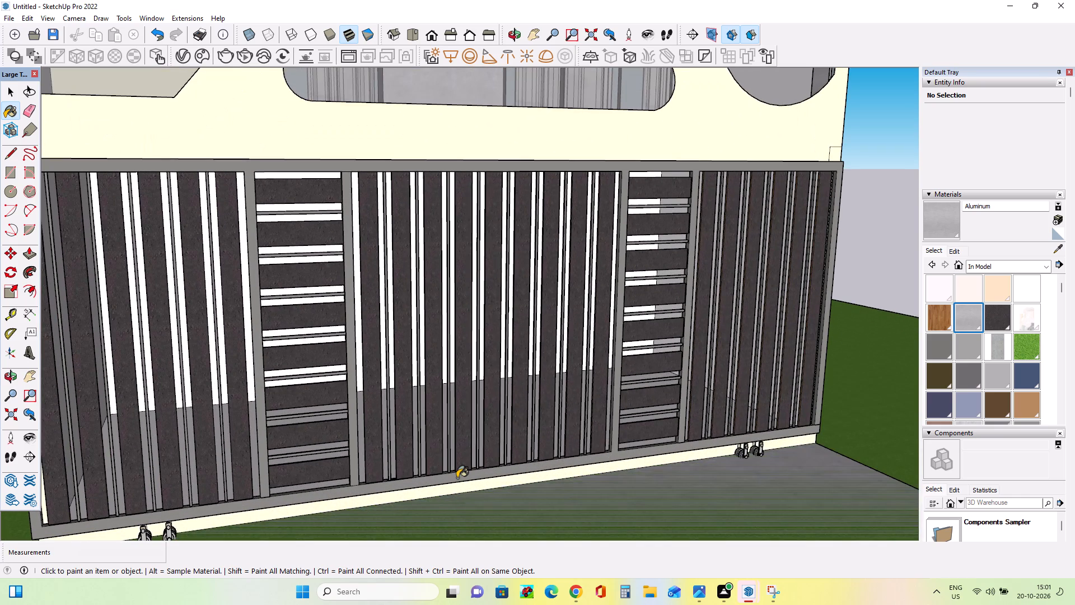
click(457, 478)
scroll(386, 481, down, 12)
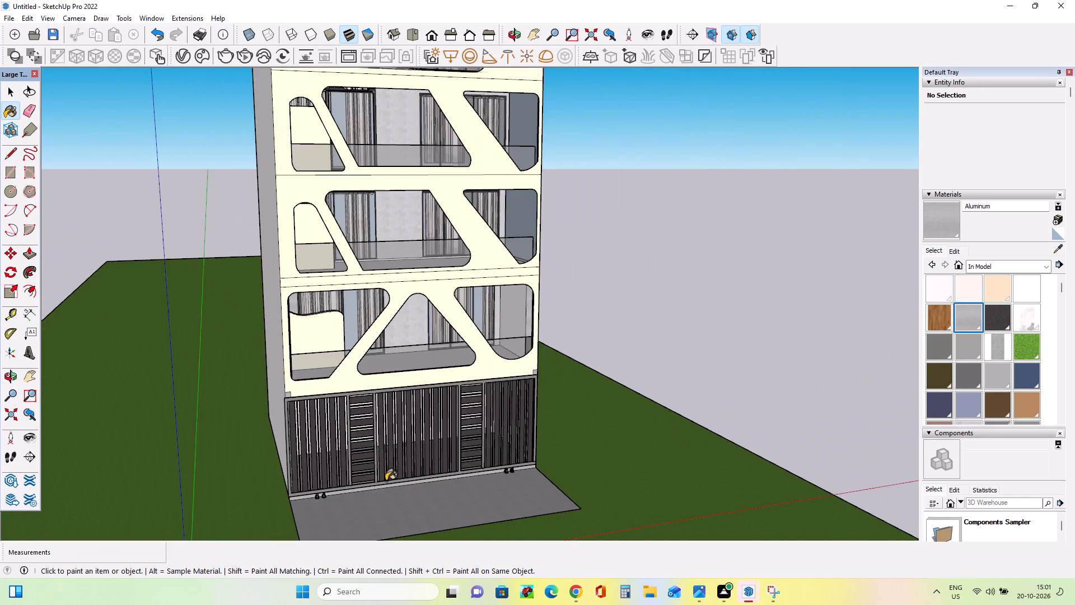
Frame the repainted building from the front, capture a tight rectangular snip around it and close the Snipping Tool.
scroll(386, 481, down, 5)
middle_drag(479, 472, 386, 445)
scroll(445, 417, up, 3)
scroll(445, 417, down, 2)
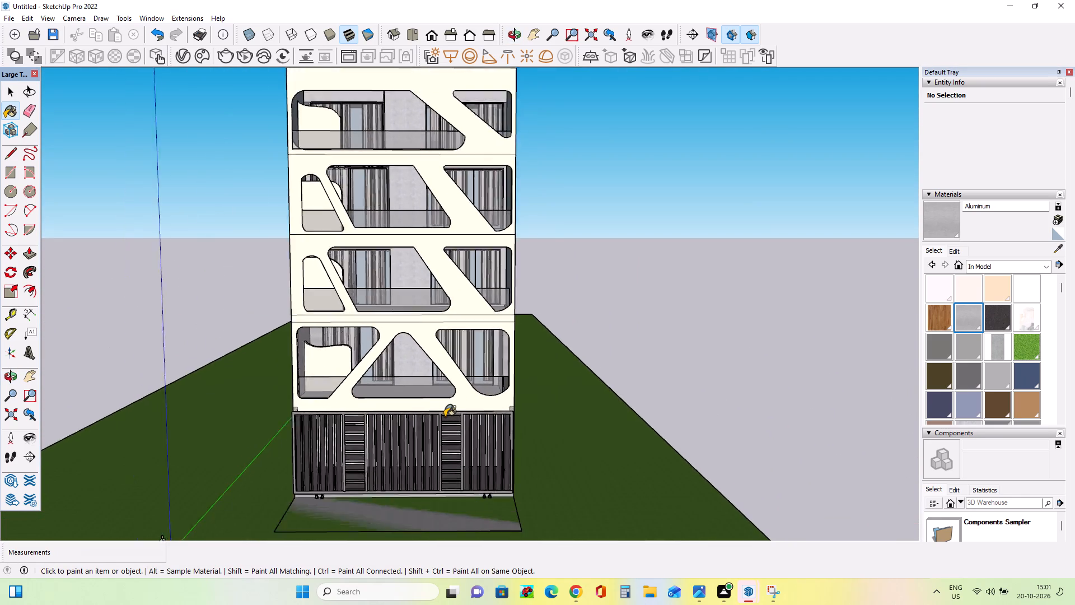
scroll(445, 417, down, 1)
middle_drag(445, 416, 456, 402)
scroll(436, 385, up, 1)
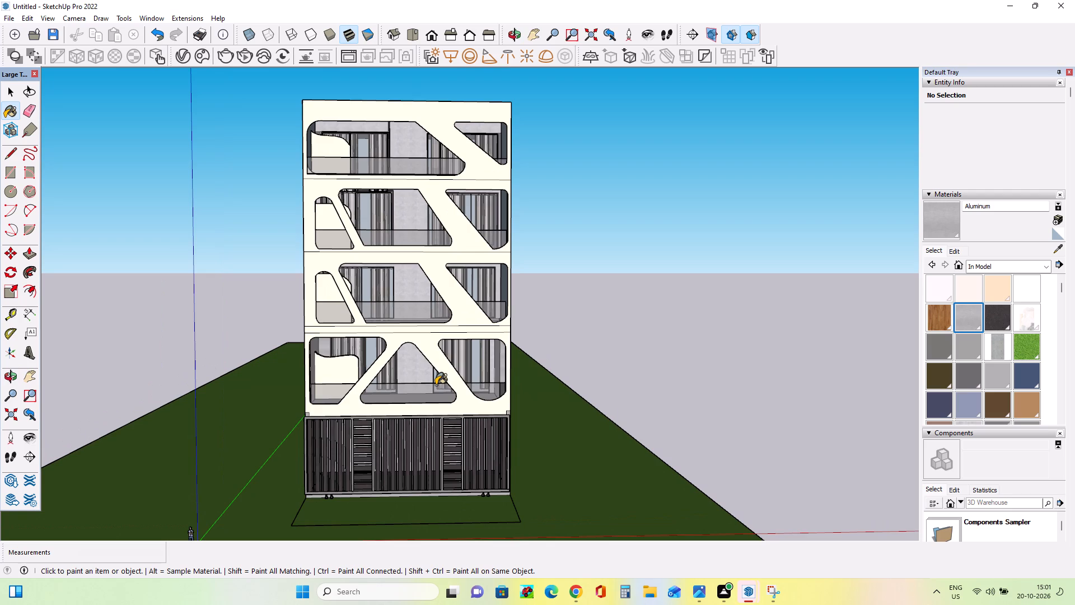
scroll(436, 385, up, 1)
scroll(436, 385, down, 2)
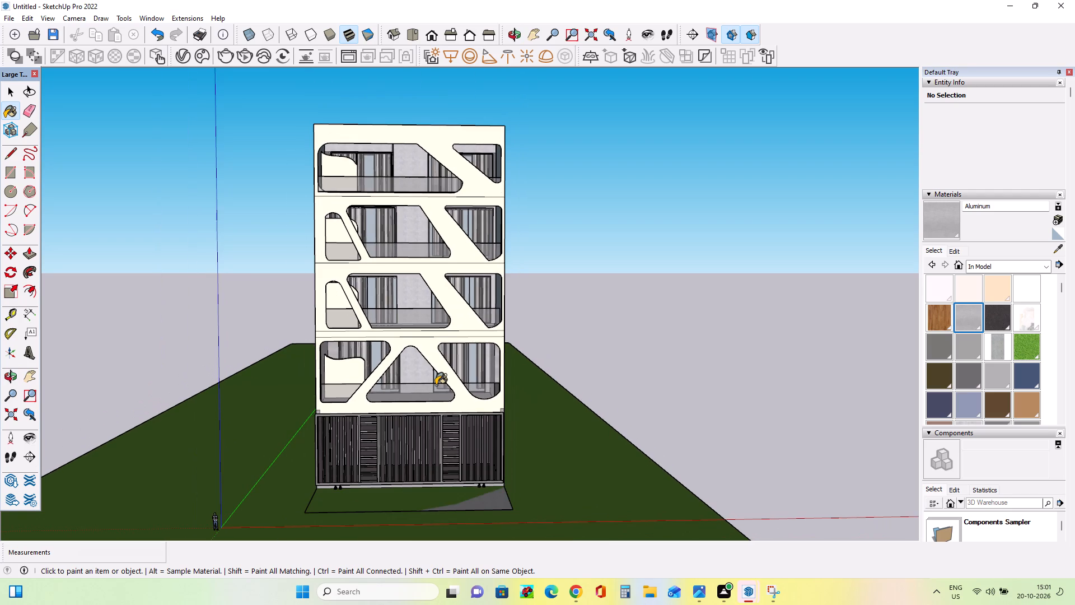
scroll(436, 385, down, 1)
middle_drag(441, 388, 448, 376)
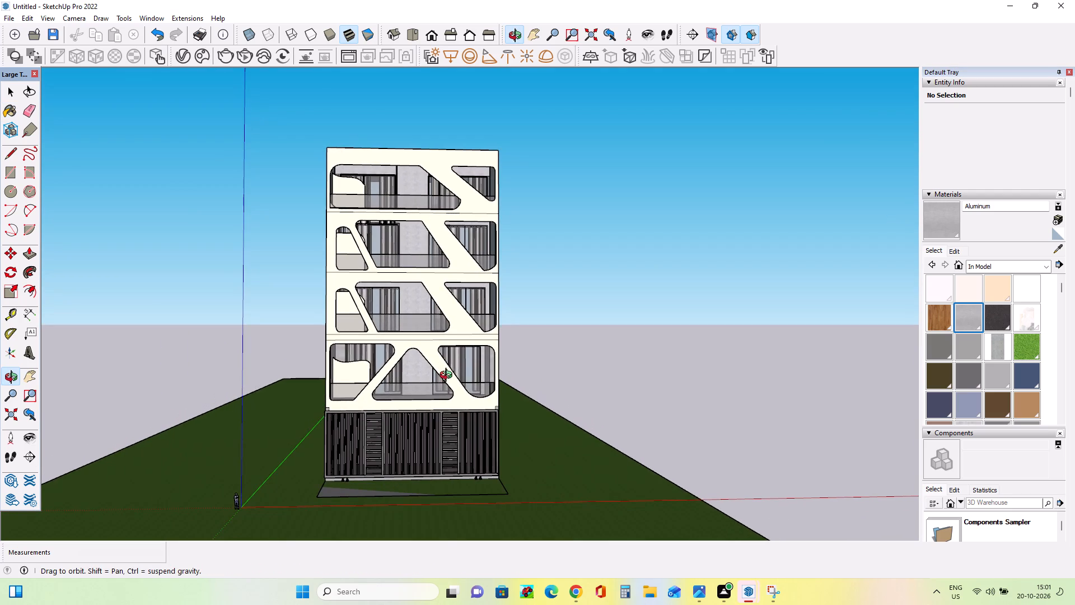
middle_drag(448, 376, 451, 395)
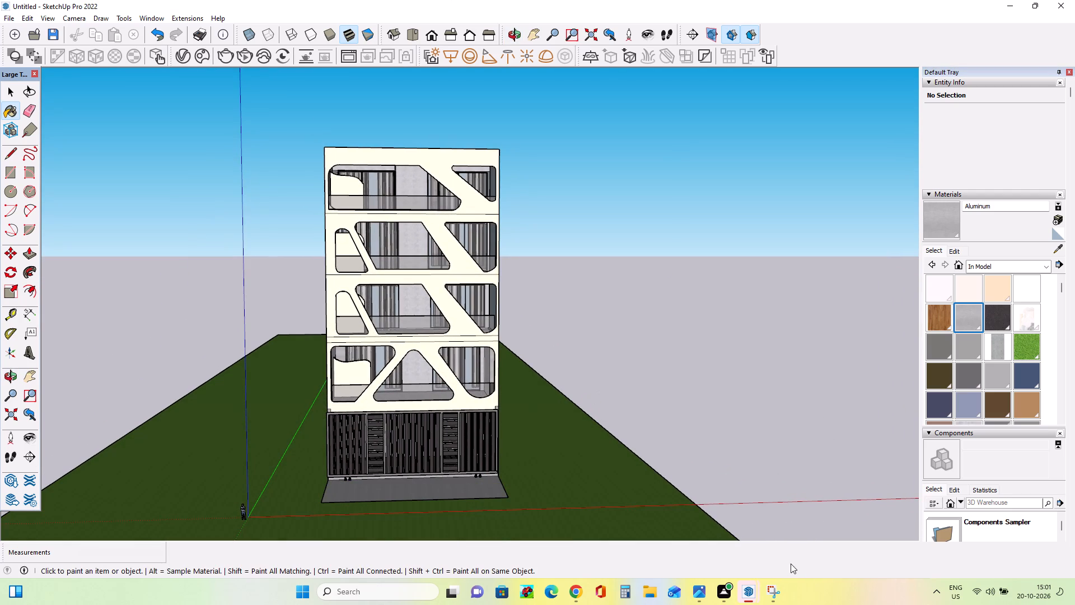
click(774, 594)
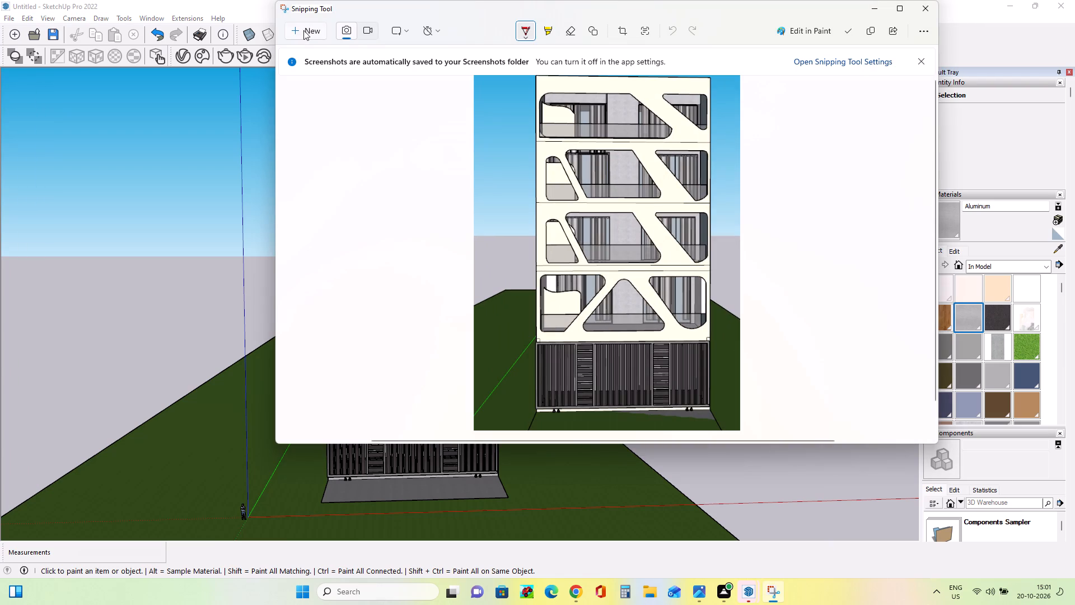
click(303, 30)
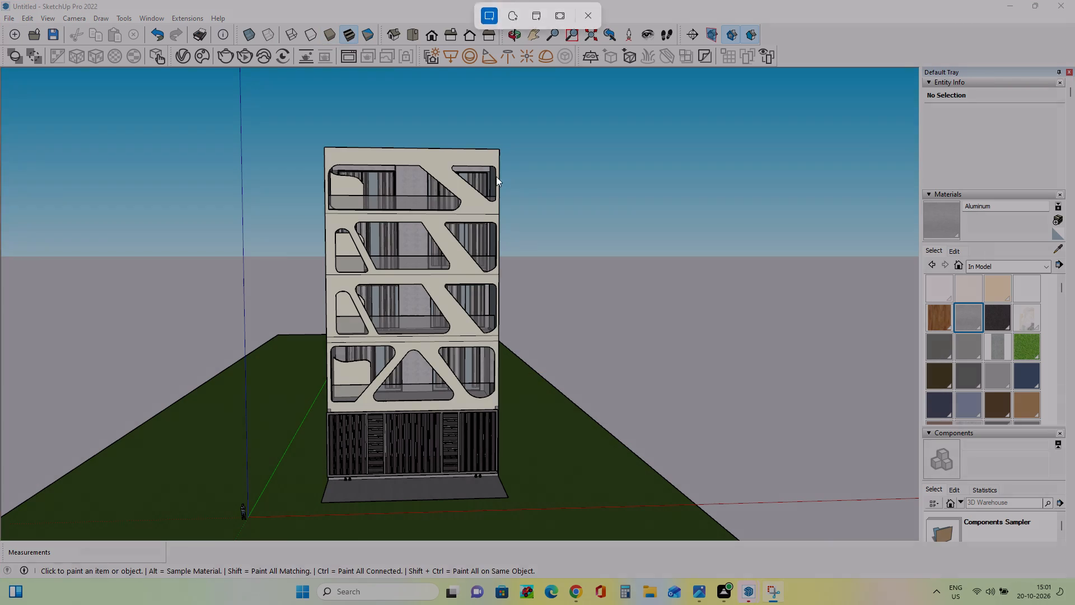
drag(516, 125, 335, 313)
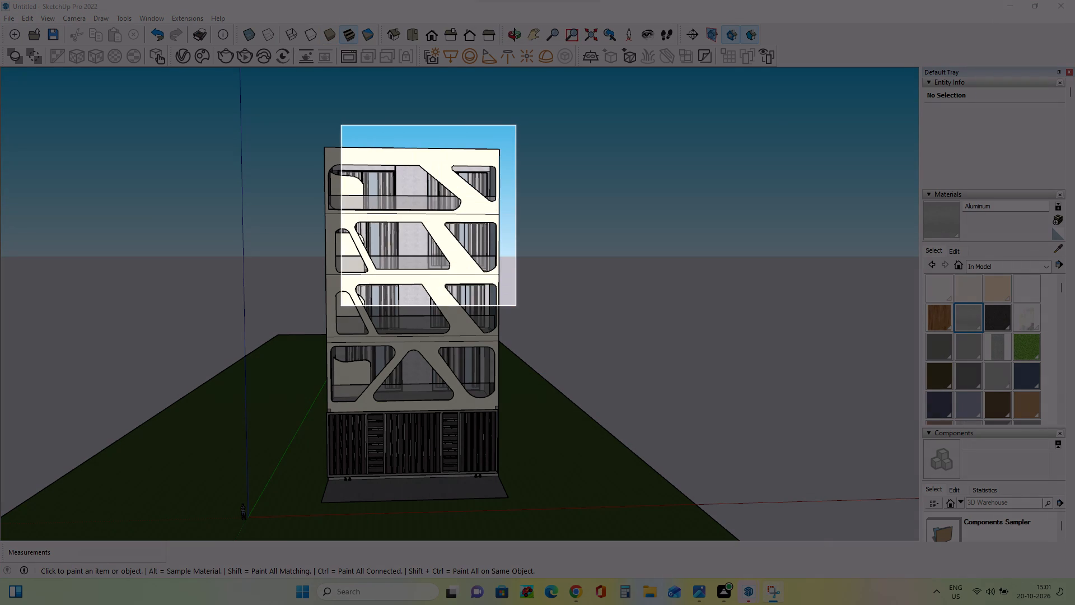
drag(335, 313, 286, 513)
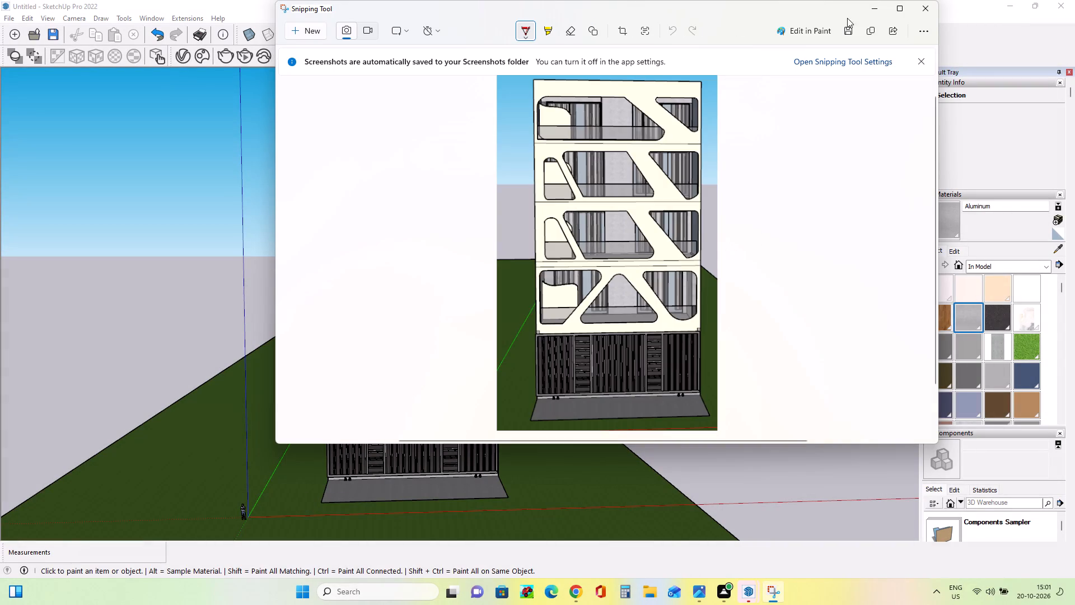
click(923, 10)
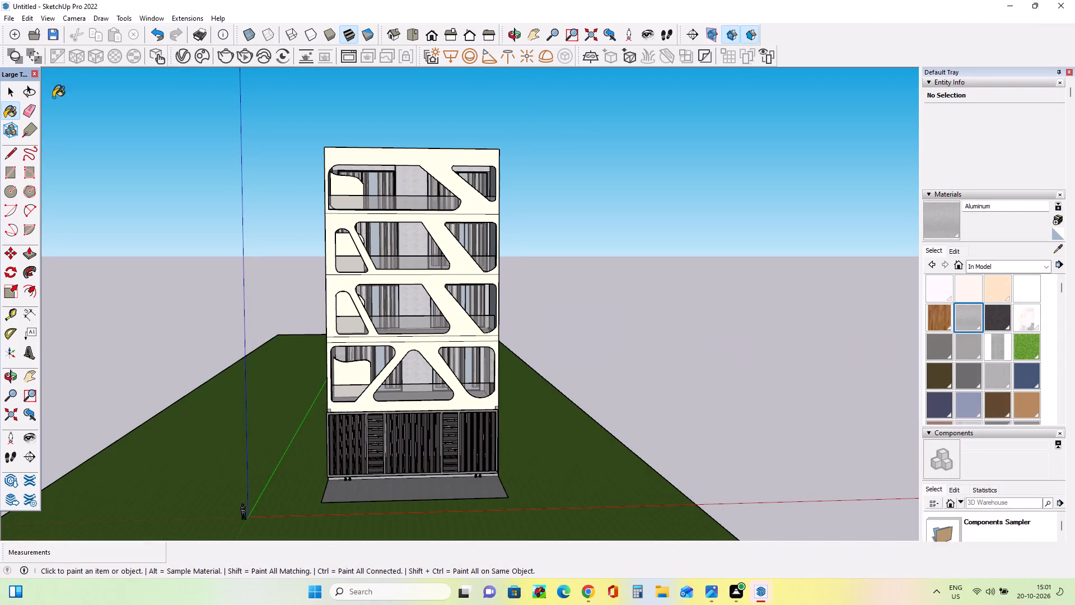
Reopen the Snipping Tool and capture a wider rectangular snip including the building, the lawn beside it and the axes origin.
click(362, 592)
click(394, 315)
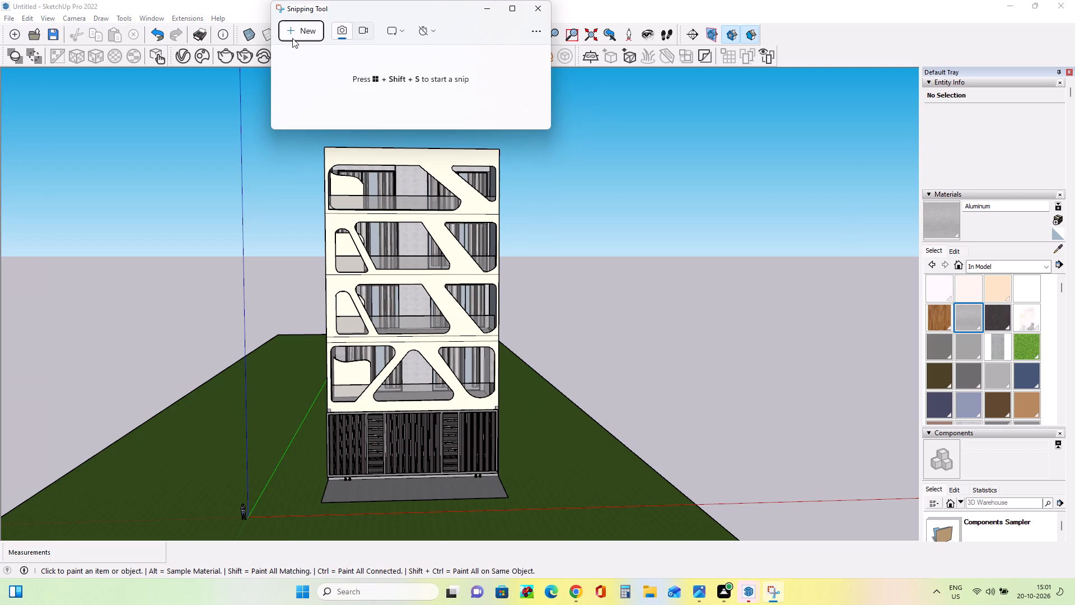
click(299, 30)
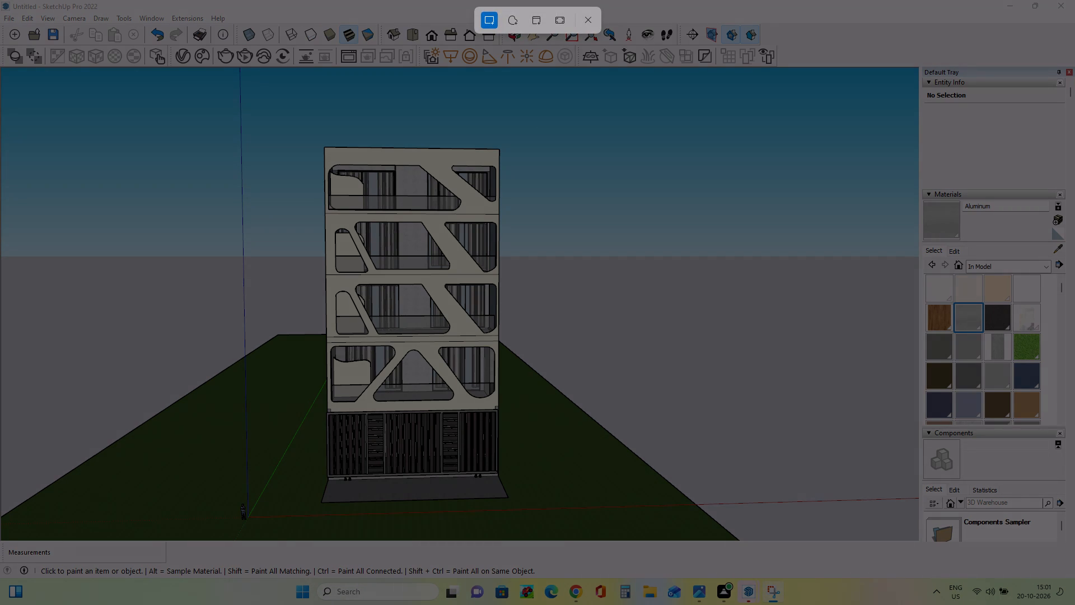
drag(539, 125, 186, 519)
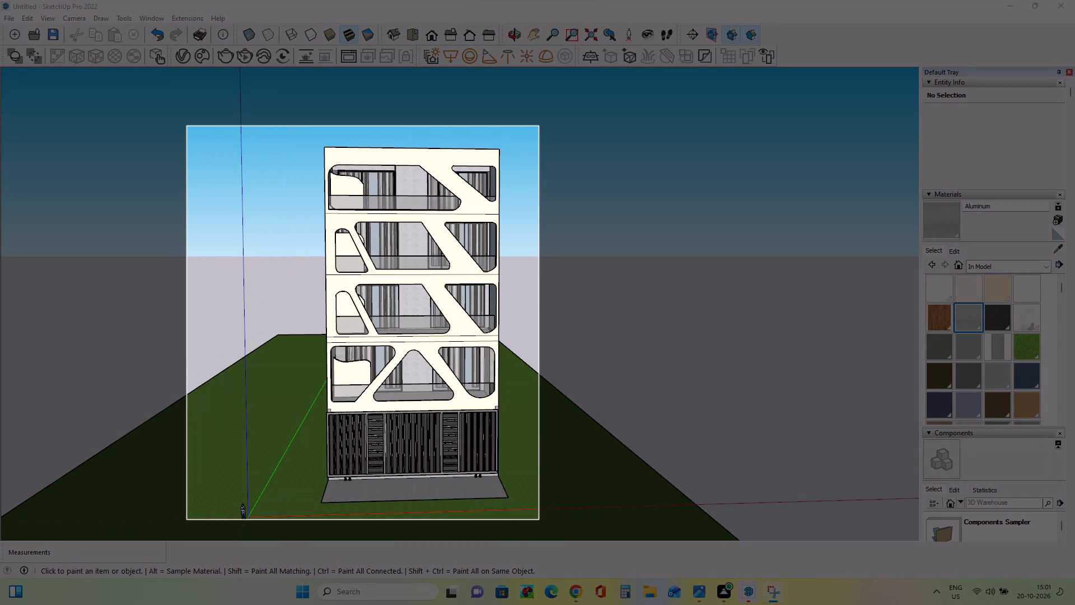
drag(186, 519, 186, 520)
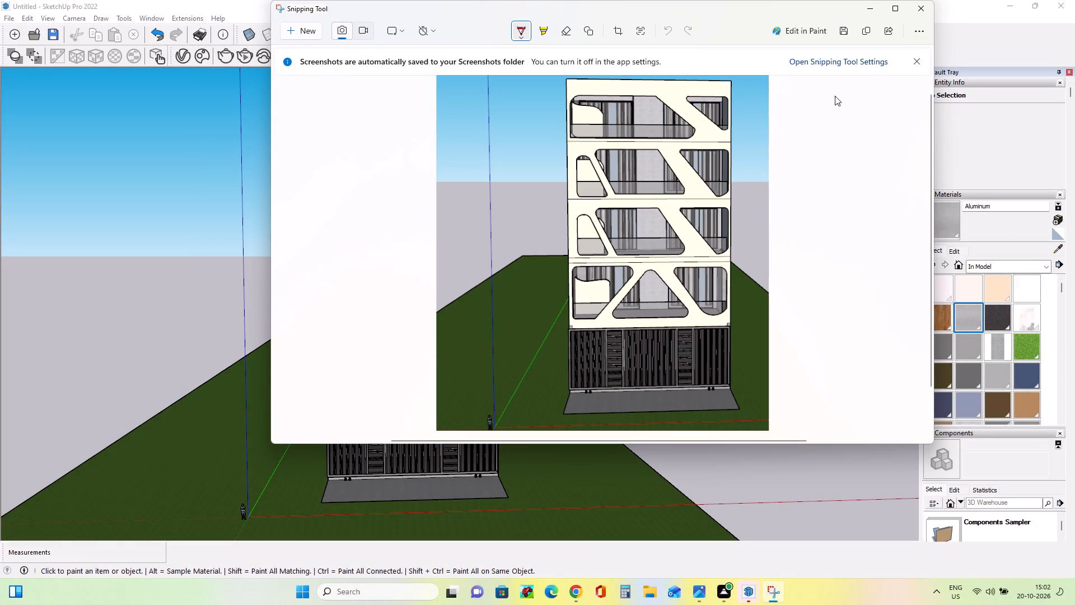
Save the snip to the Desktop as a PNG named "Contemporary Fluid-Geometric Facade Residence.pdf" and minimise the Snipping Tool.
key(ctrl+s)
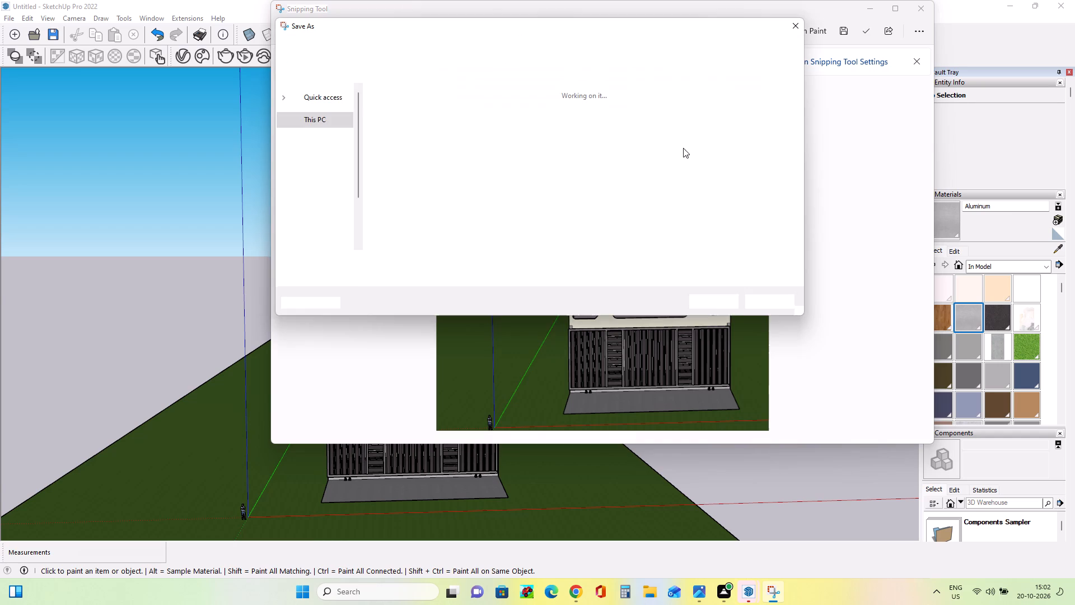
click(324, 120)
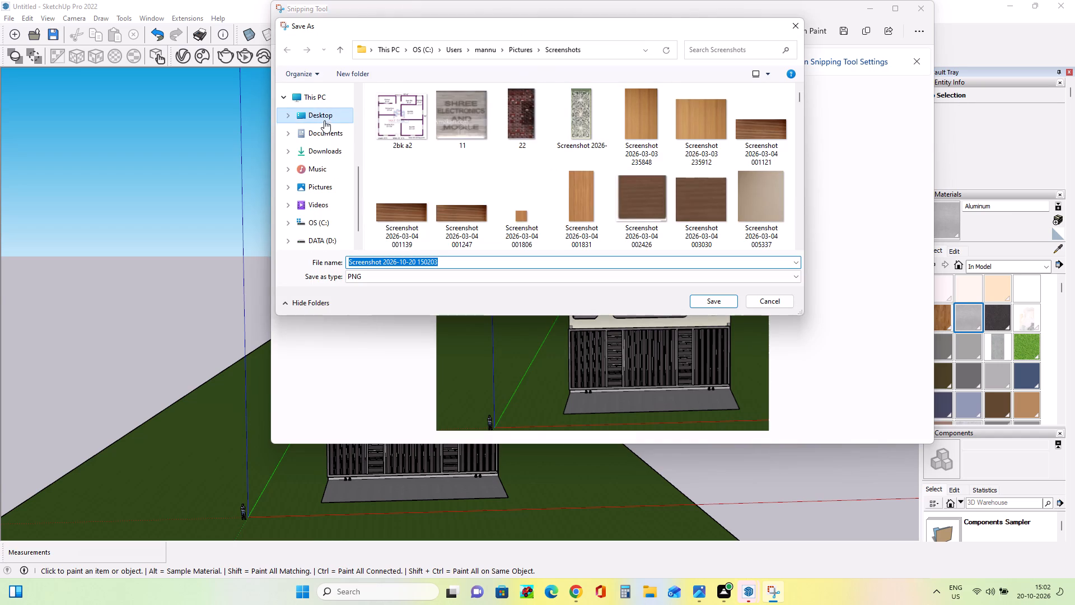
click(438, 262)
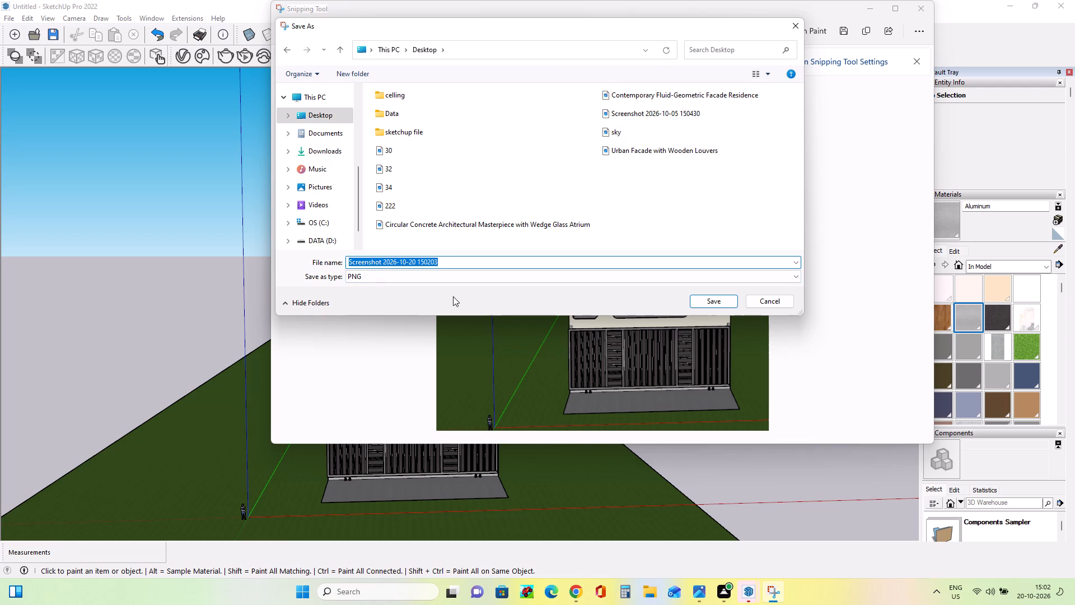
key(Delete)
key(c)
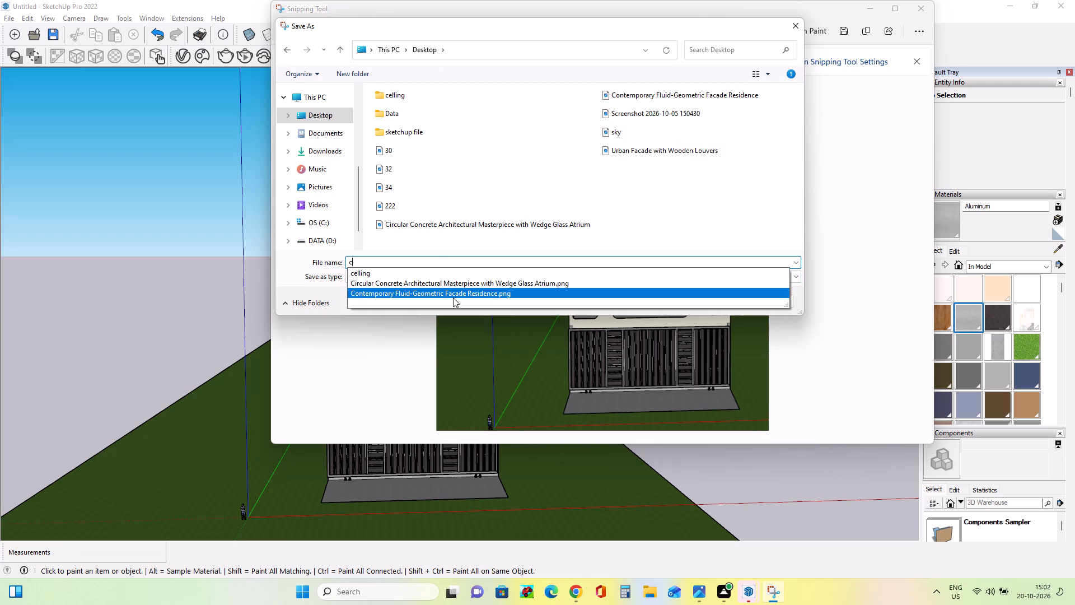
click(451, 295)
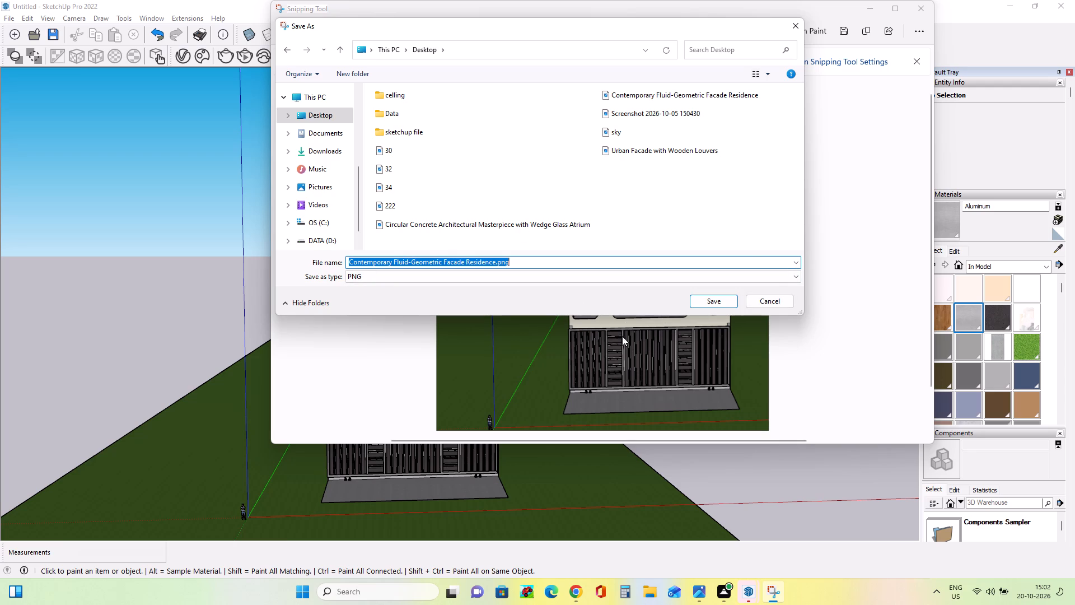
click(517, 264)
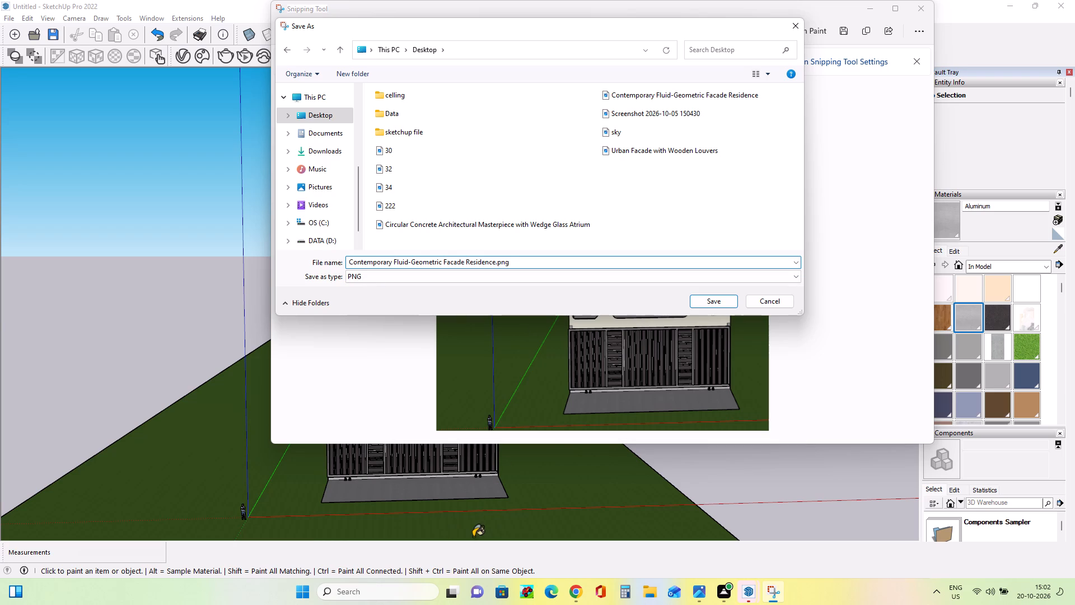
key(BackSpace)
key(BackSpace)
key(BackSpace)
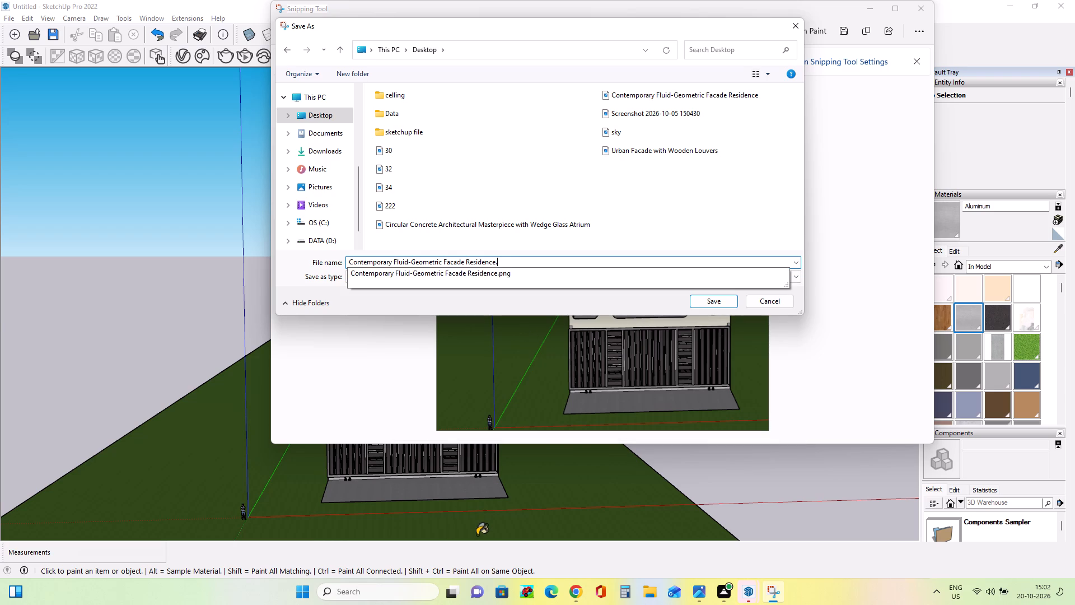
text(pdf)
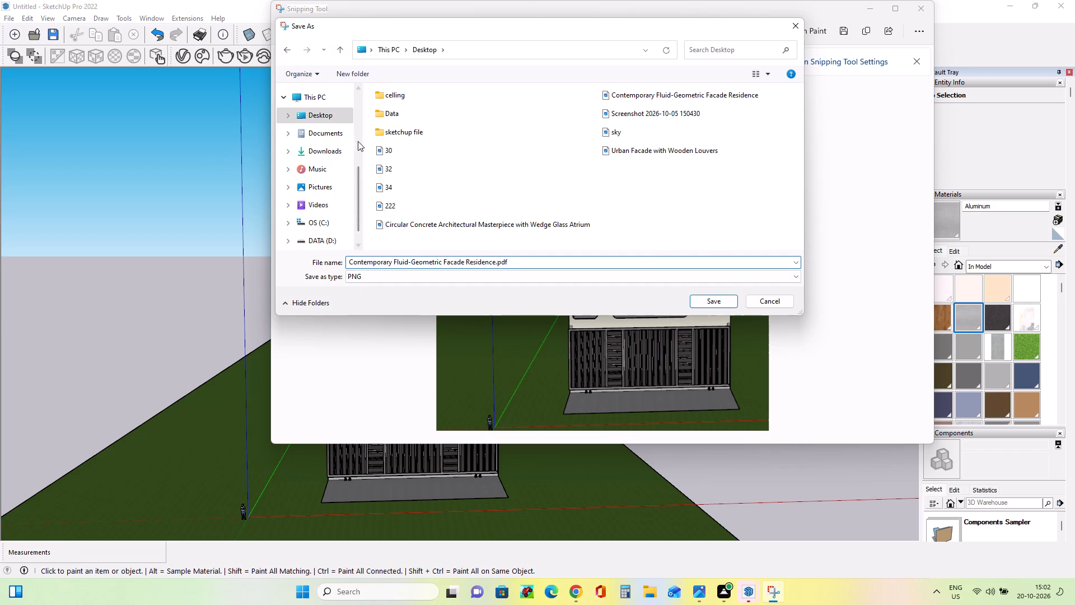
click(714, 298)
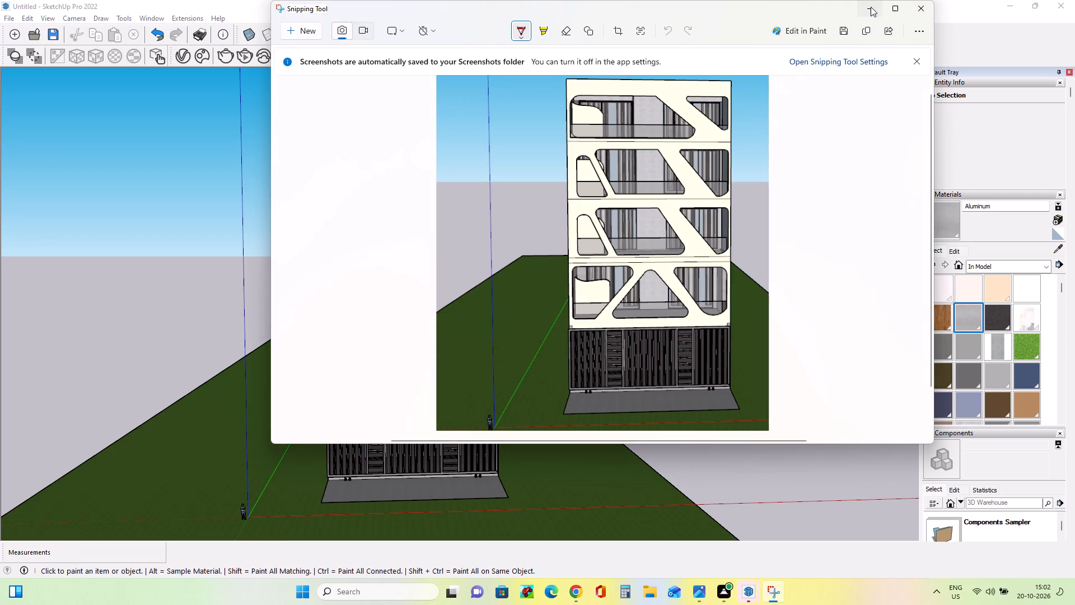
click(871, 7)
Save the SketchUp model to the Desktop as "Contemporary Fluid-Geometric Facade Residence.skp".
key(ctrl+s)
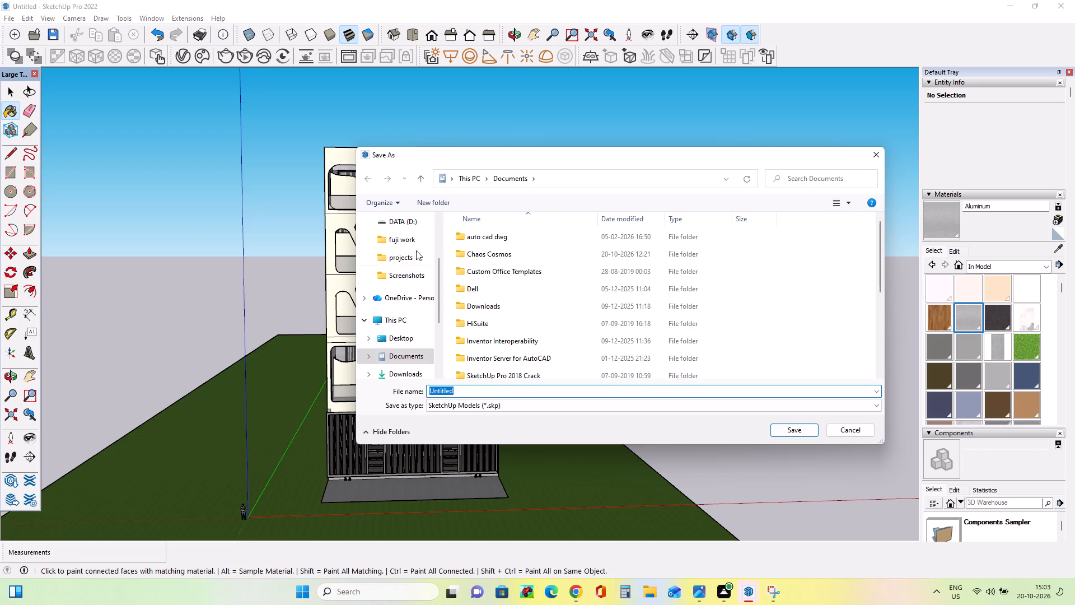
click(406, 337)
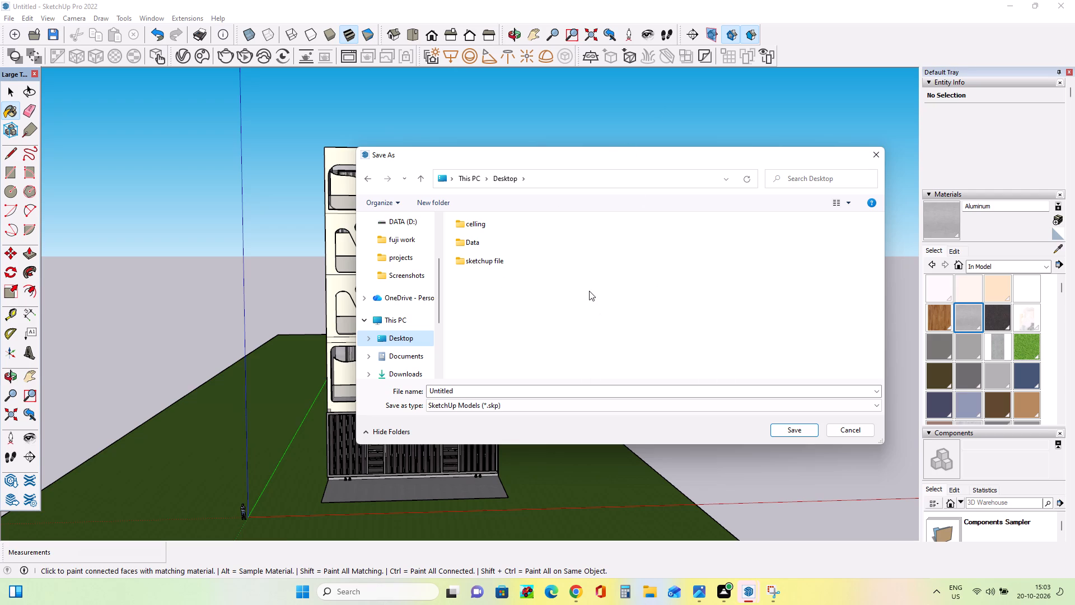
click(468, 387)
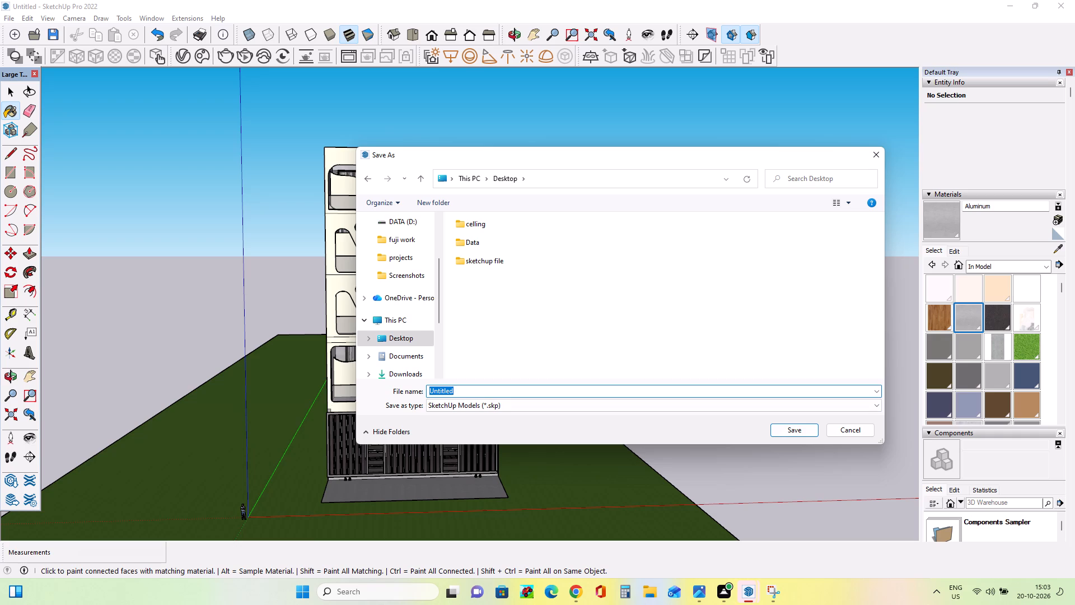
key(BackSpace)
key(c)
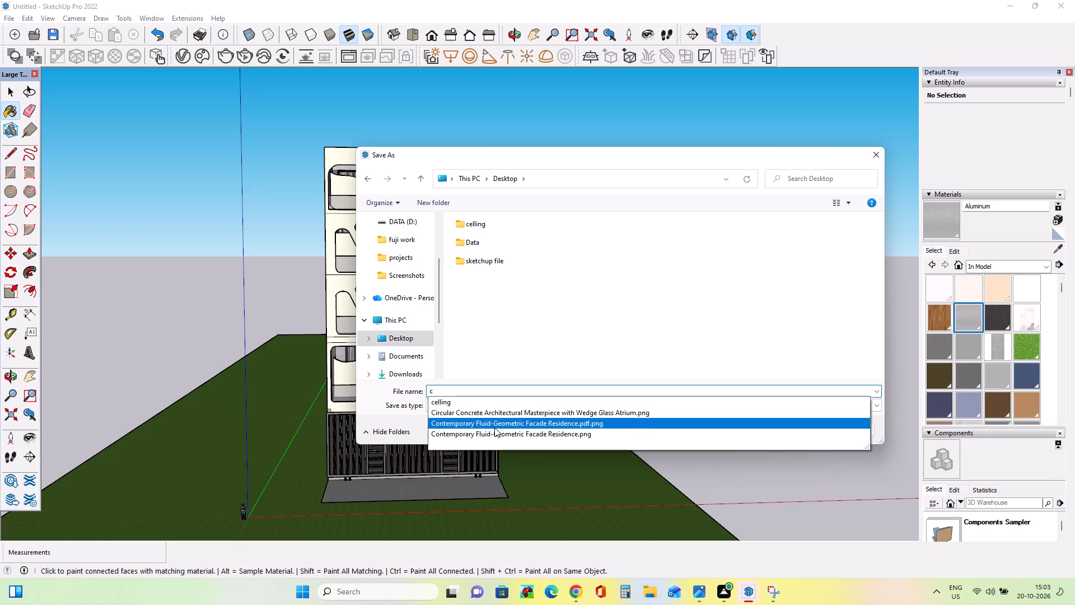
click(496, 425)
click(624, 388)
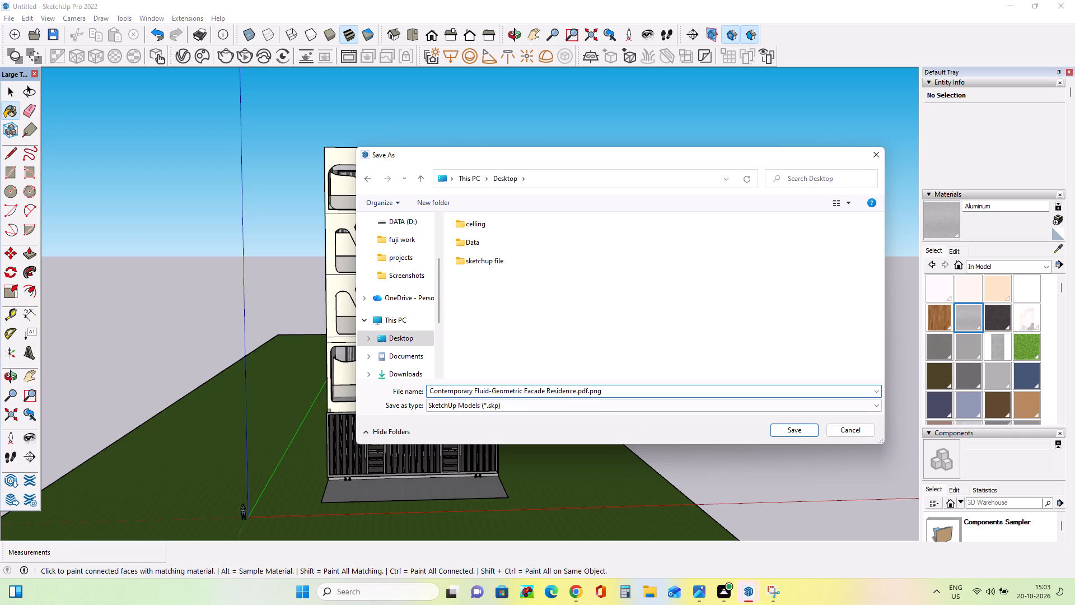
key(BackSpace)
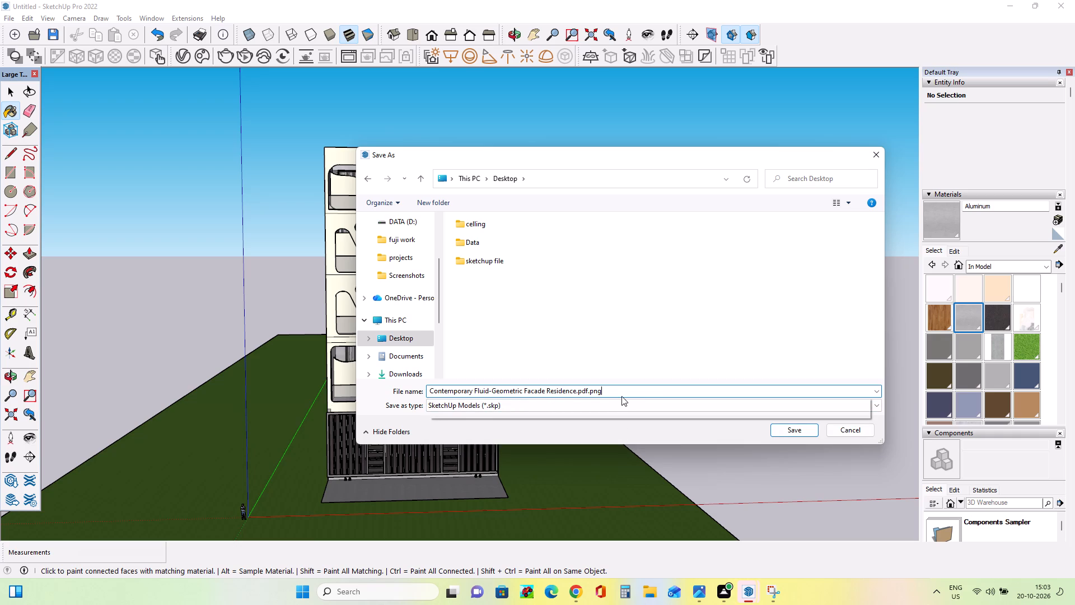
key(BackSpace)
key(BackSpace)
key(BackSpace)
key(BackSpace)
key(BackSpace)
key(BackSpace)
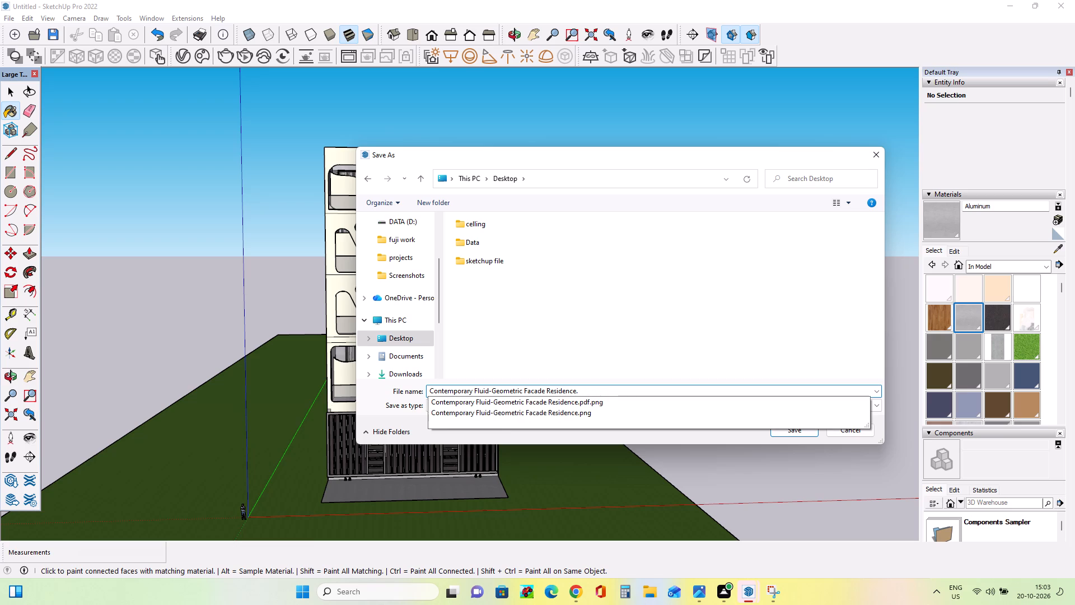
text(skp)
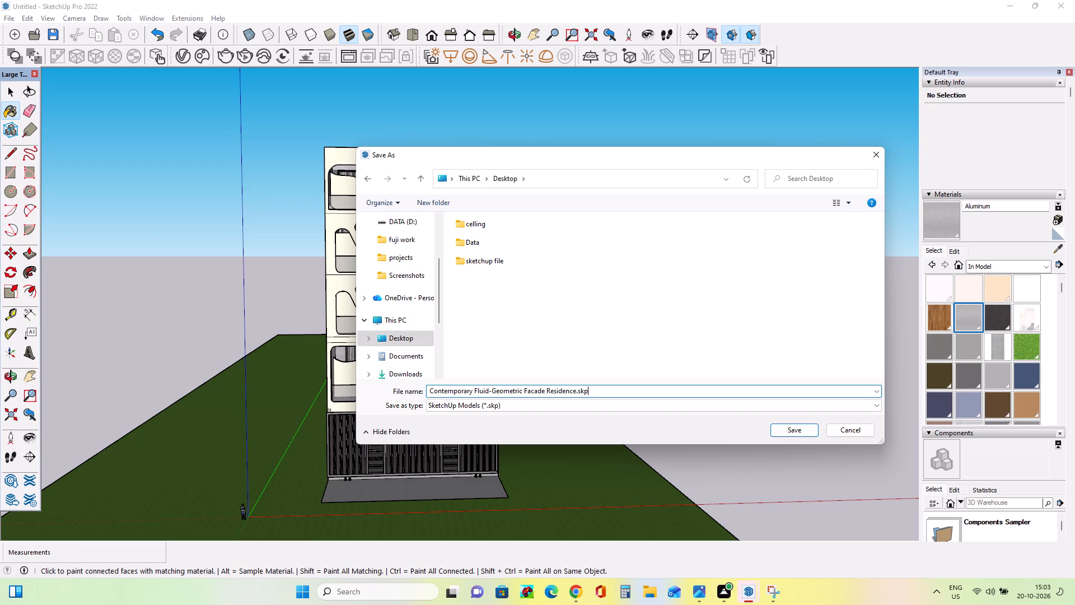
click(791, 436)
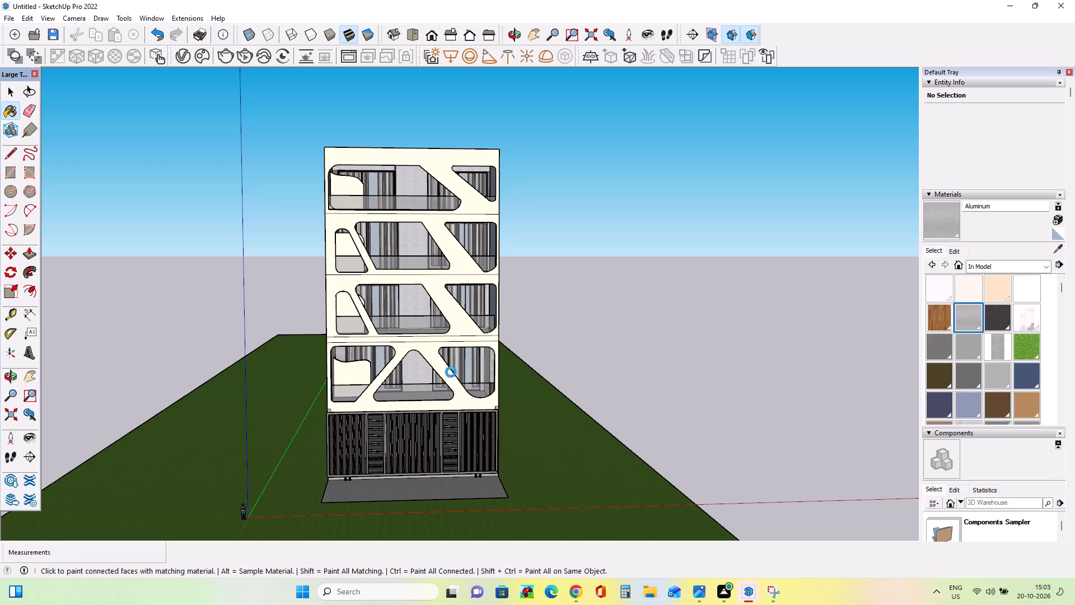
scroll(445, 376, down, 8)
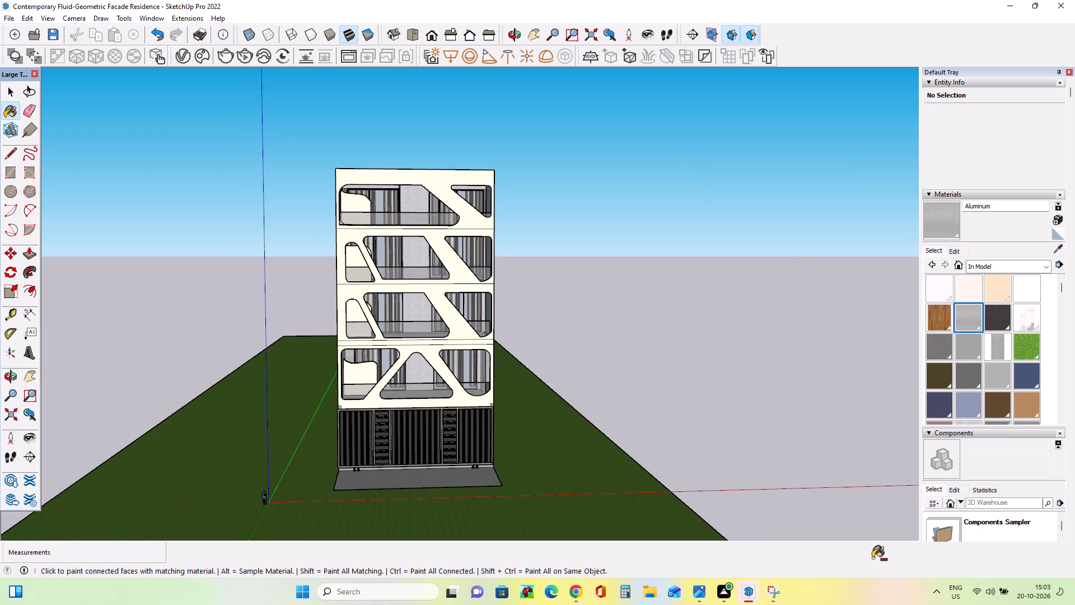
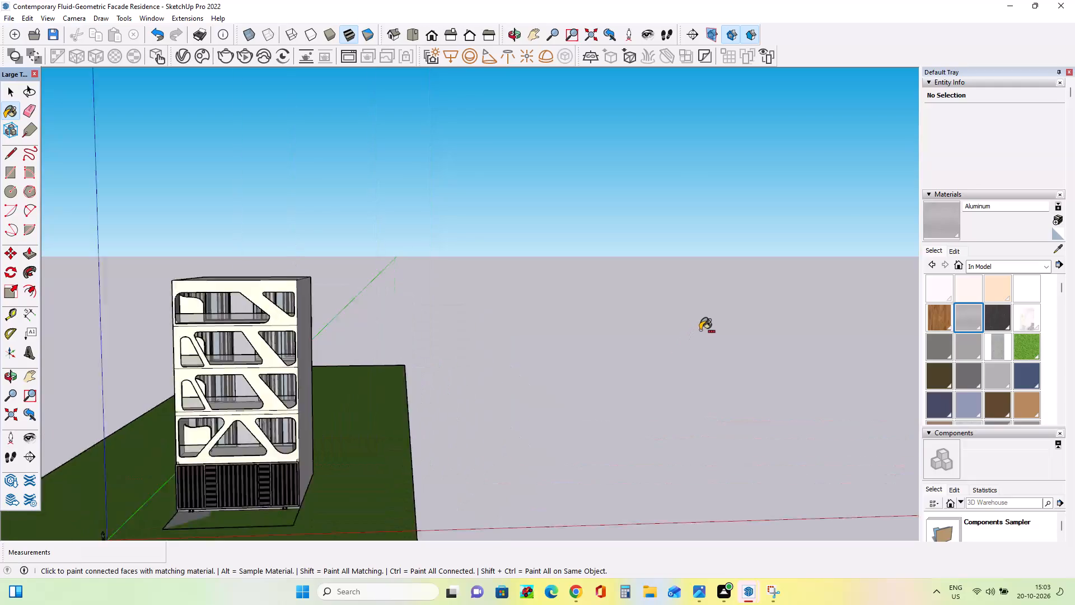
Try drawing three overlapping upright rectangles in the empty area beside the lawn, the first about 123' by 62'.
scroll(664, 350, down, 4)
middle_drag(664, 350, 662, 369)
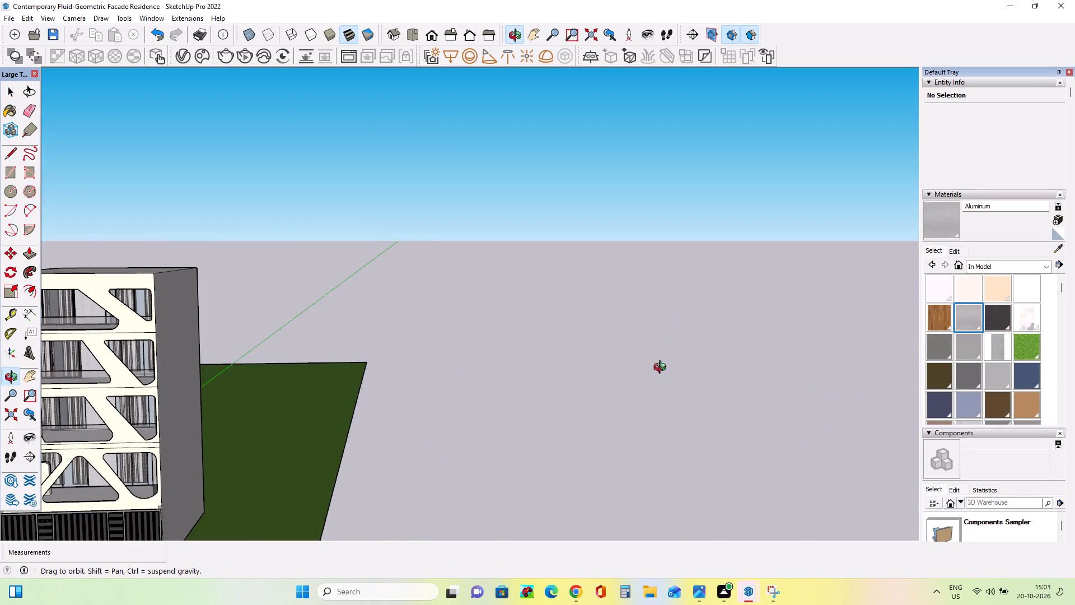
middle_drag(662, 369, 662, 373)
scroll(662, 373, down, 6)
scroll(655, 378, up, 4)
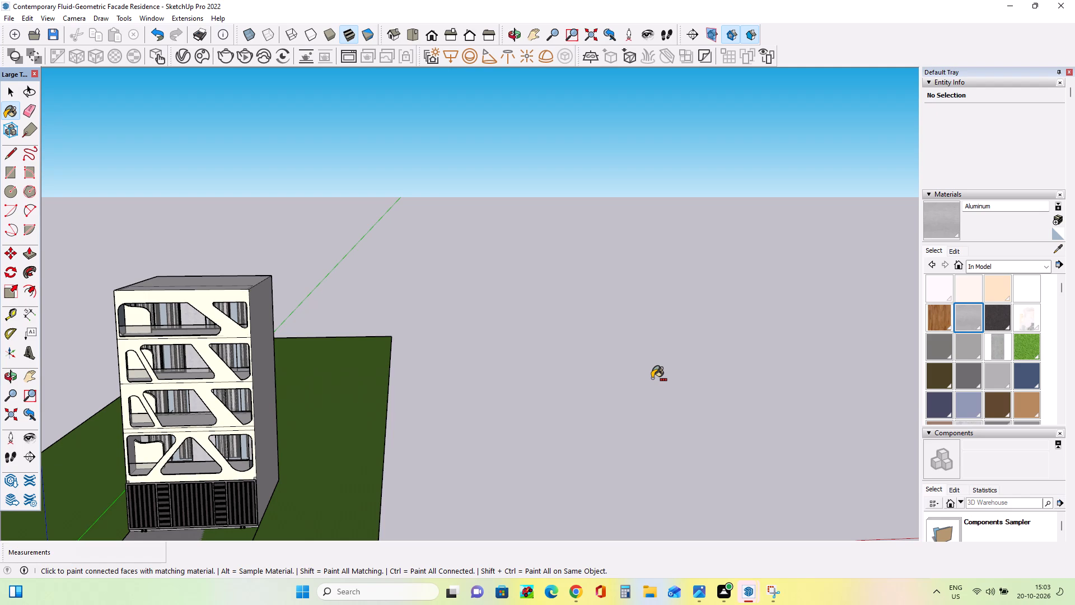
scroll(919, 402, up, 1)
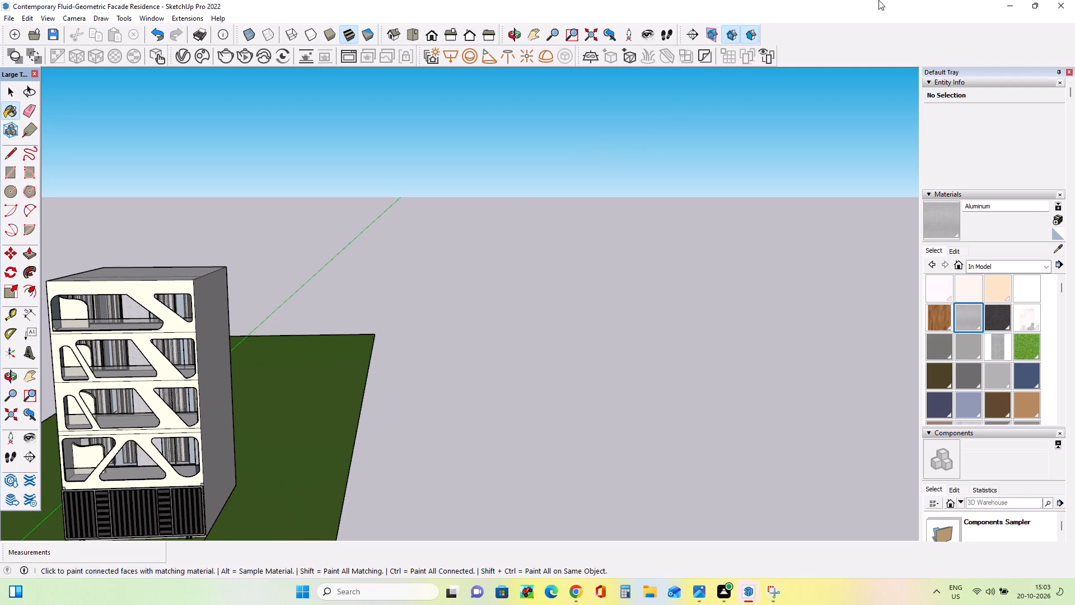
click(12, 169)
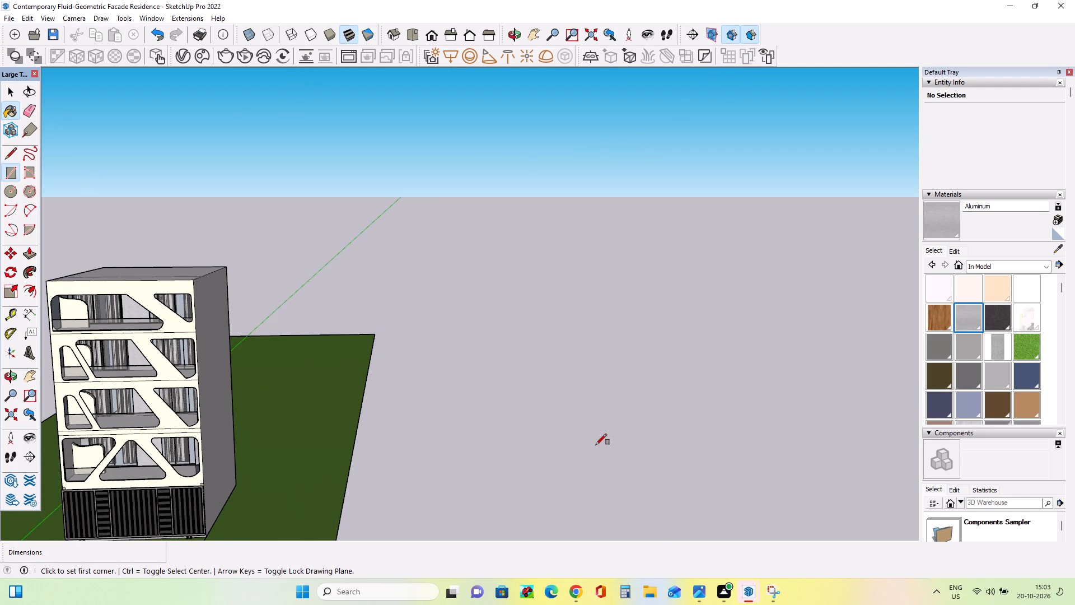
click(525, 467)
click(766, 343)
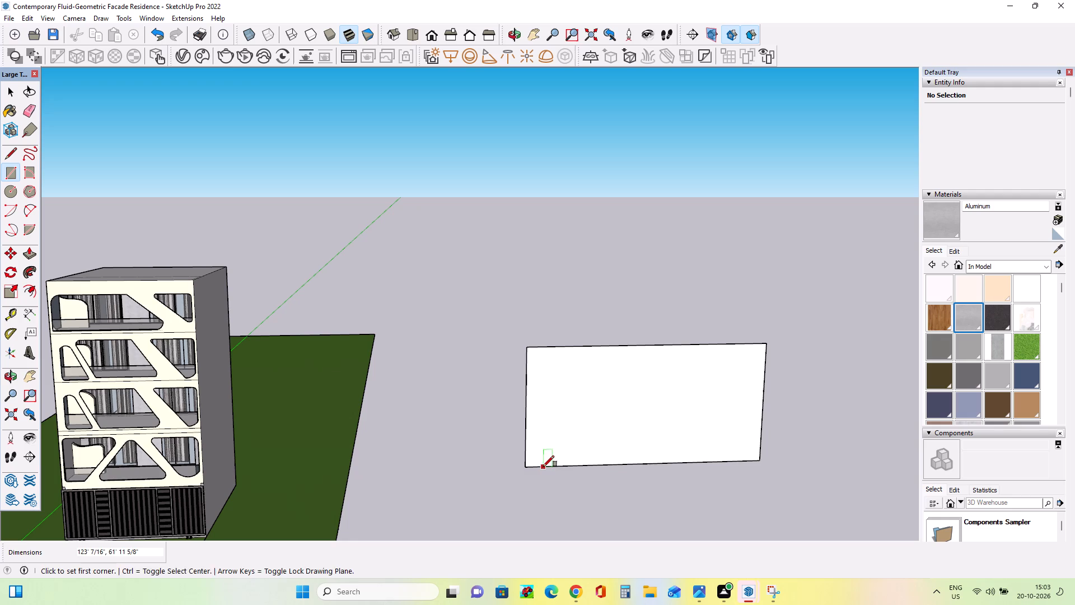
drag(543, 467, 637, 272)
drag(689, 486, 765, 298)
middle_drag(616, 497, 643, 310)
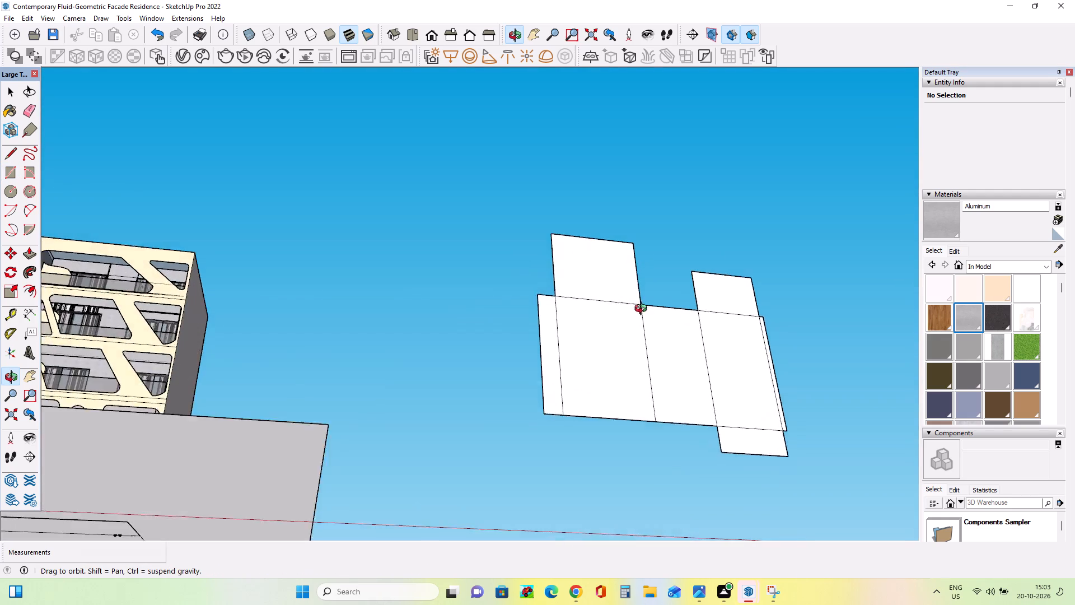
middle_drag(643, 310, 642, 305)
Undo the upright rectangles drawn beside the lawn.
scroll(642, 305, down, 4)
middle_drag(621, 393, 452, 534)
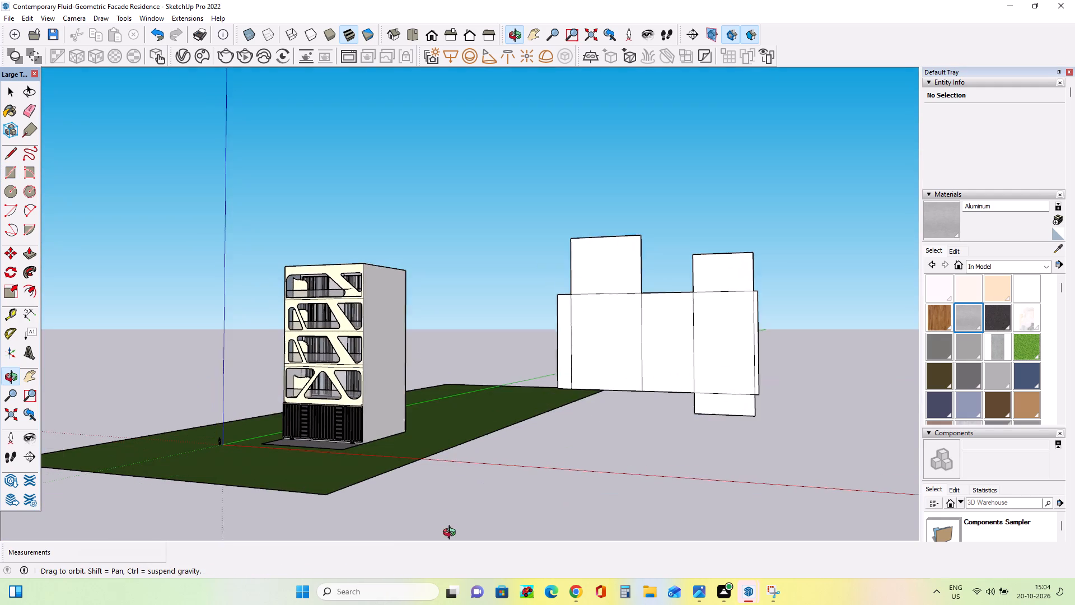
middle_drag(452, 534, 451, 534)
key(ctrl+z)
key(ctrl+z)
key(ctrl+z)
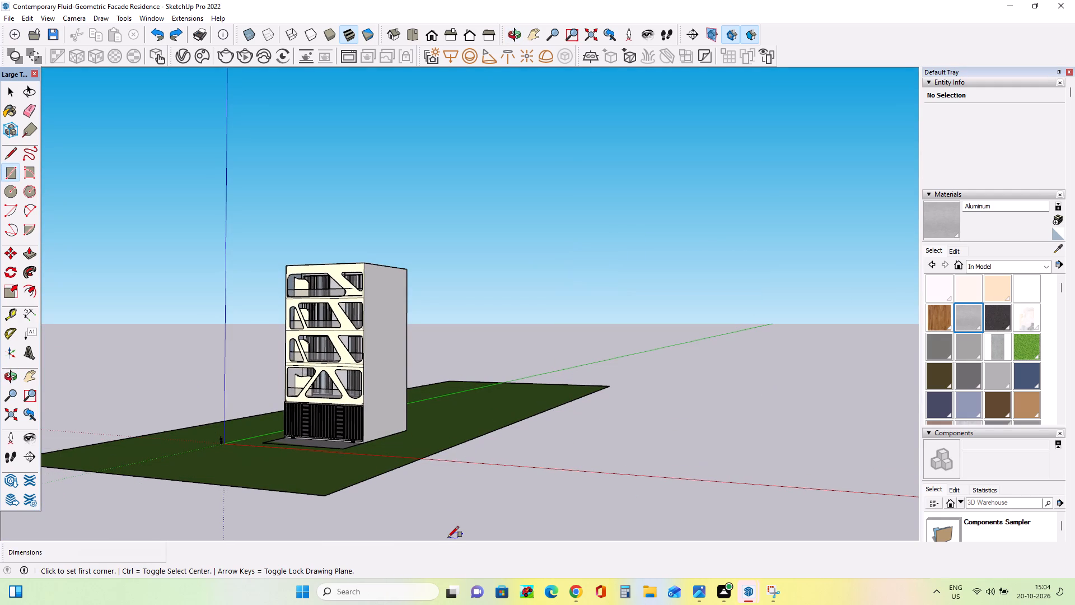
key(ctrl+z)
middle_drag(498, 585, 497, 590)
Draw a ground rectangle about 166' by 346' beside the lawn and push/pull it up about 140' into a box.
click(10, 170)
click(601, 460)
click(830, 416)
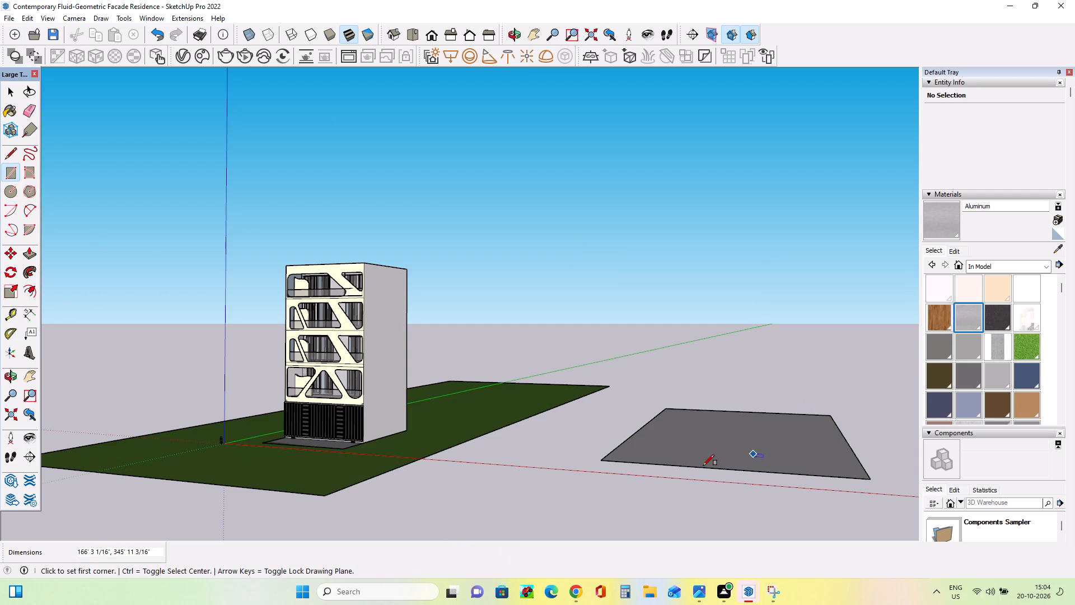
middle_drag(703, 468, 777, 511)
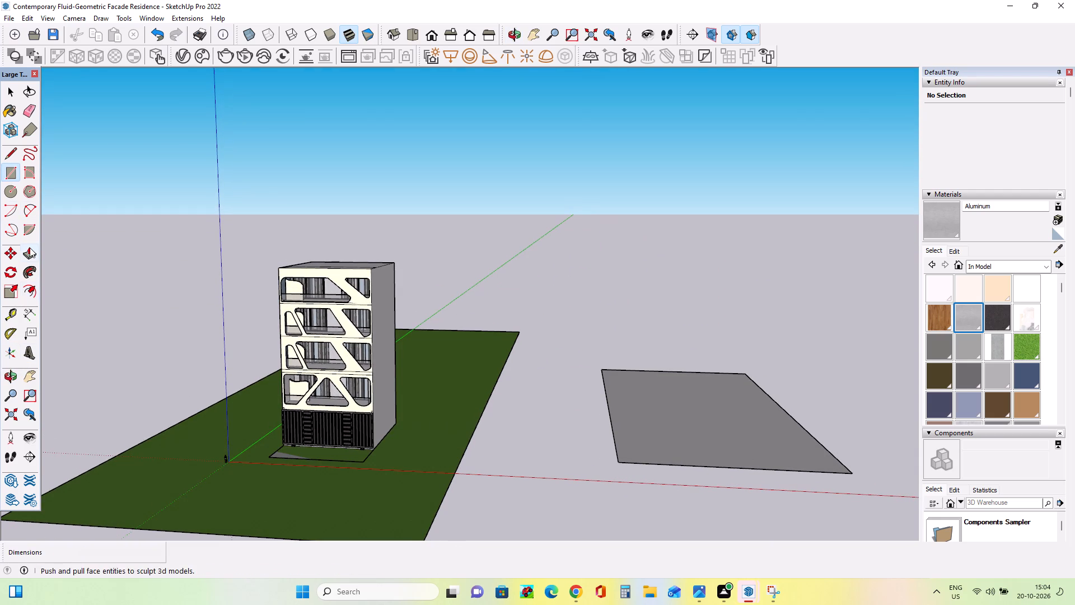
click(30, 247)
click(708, 448)
click(722, 274)
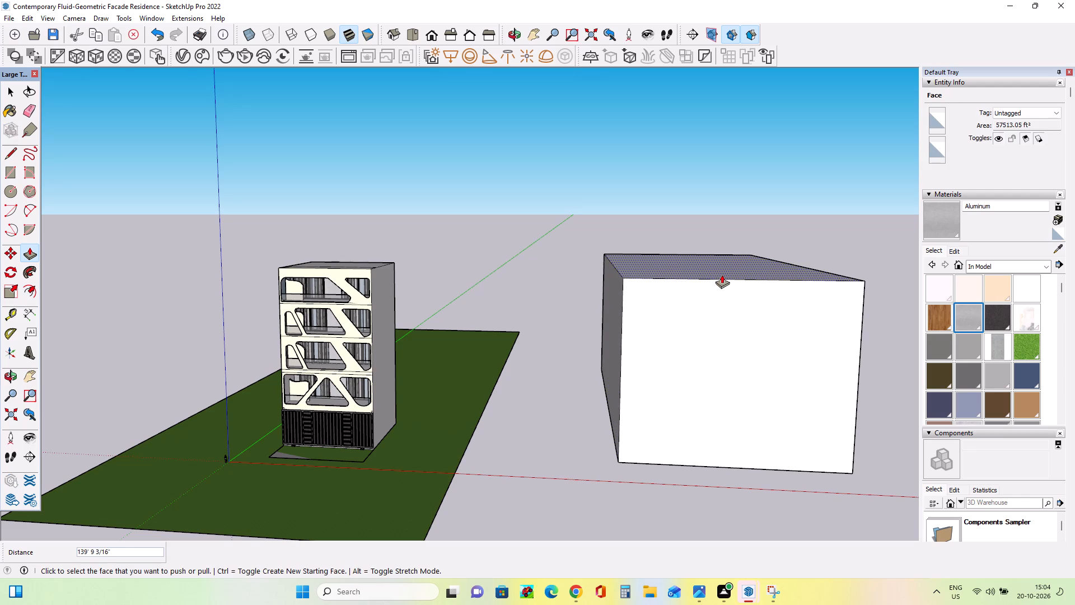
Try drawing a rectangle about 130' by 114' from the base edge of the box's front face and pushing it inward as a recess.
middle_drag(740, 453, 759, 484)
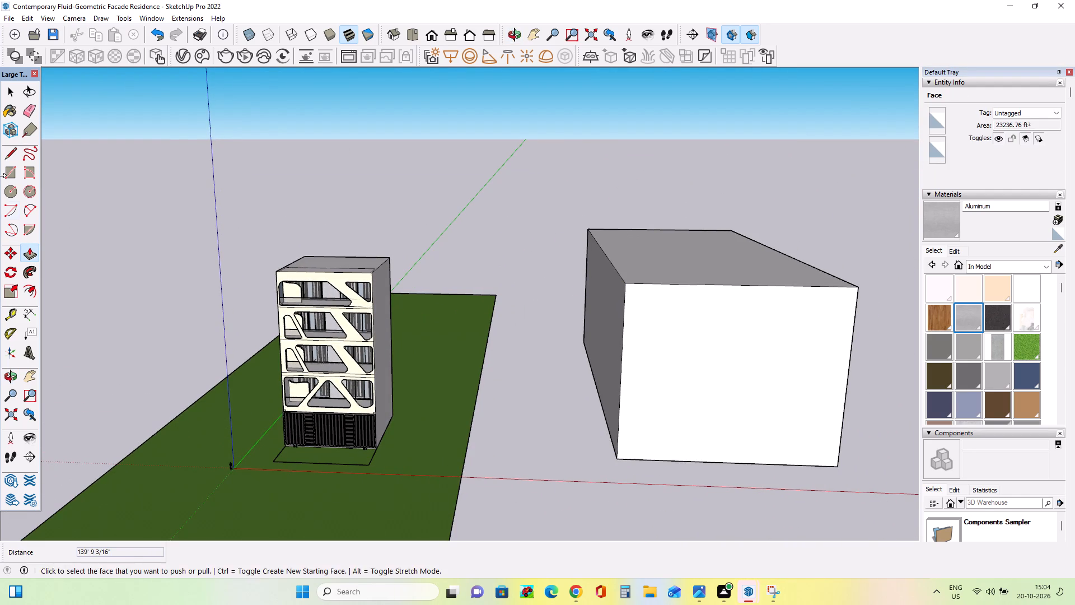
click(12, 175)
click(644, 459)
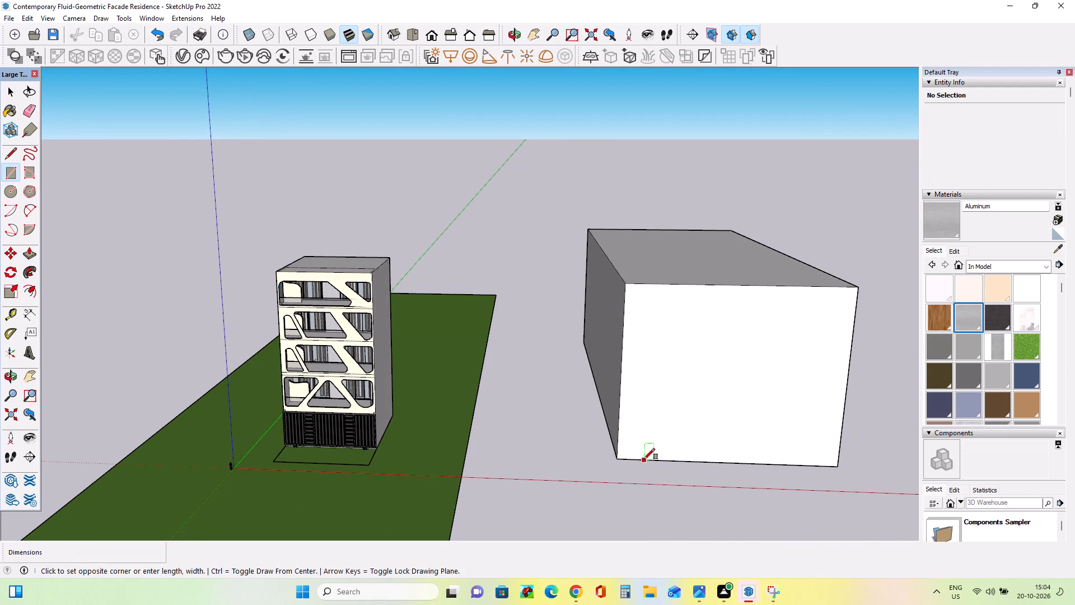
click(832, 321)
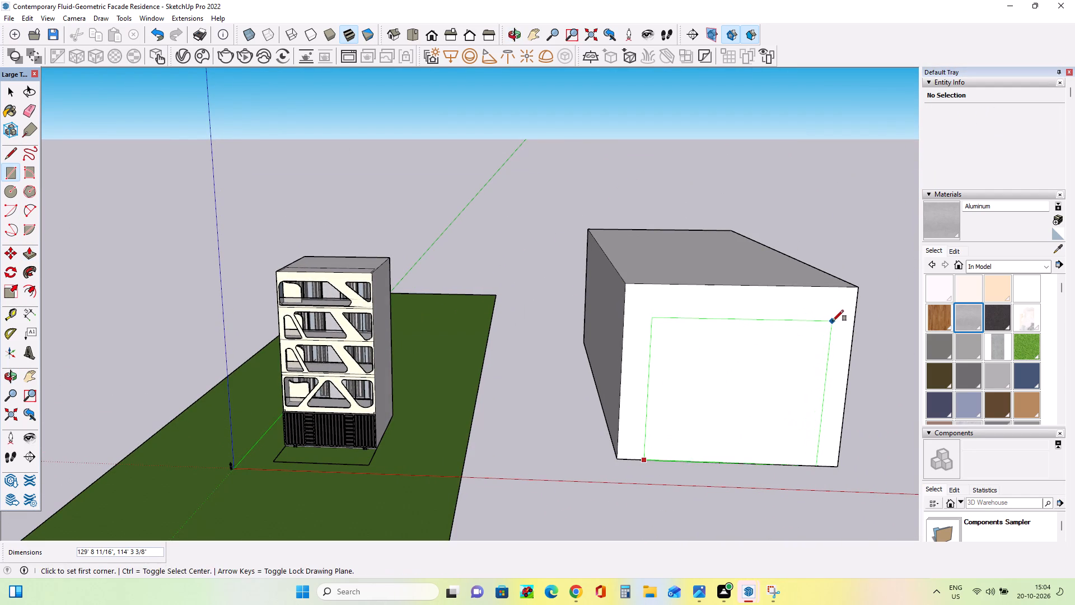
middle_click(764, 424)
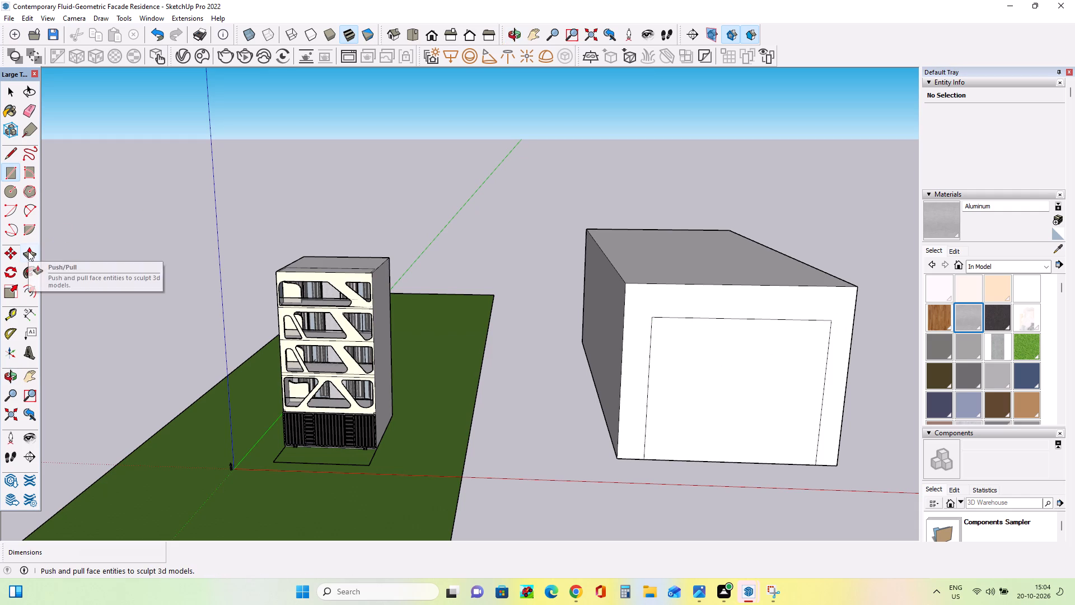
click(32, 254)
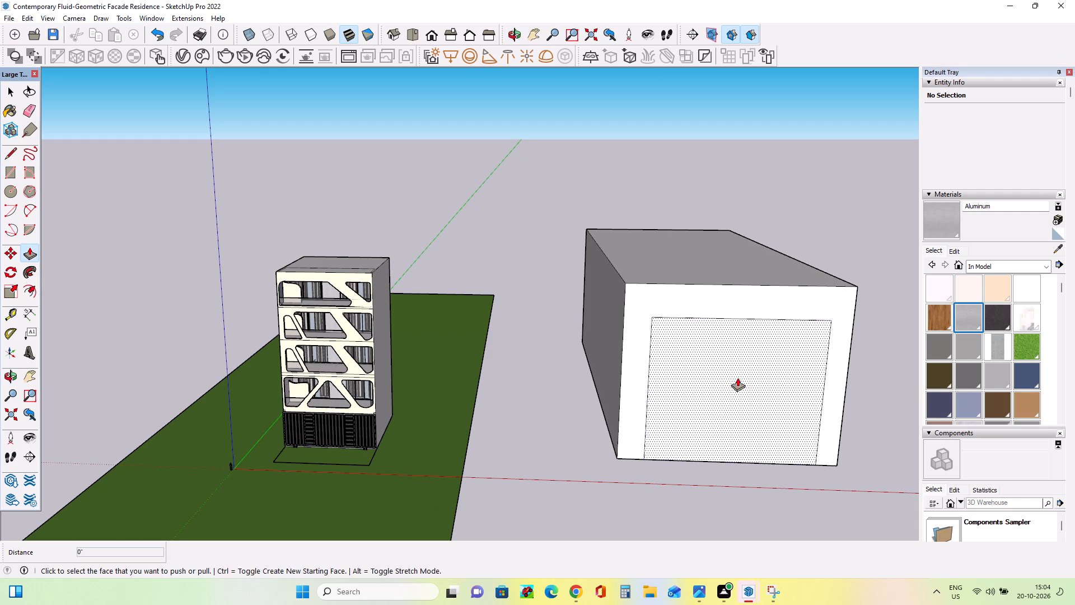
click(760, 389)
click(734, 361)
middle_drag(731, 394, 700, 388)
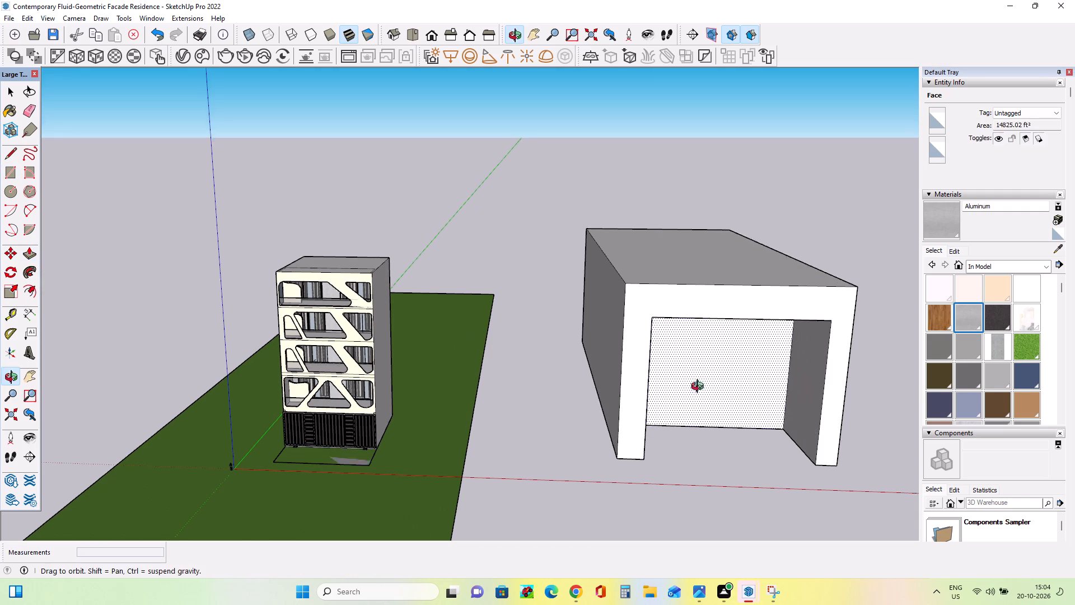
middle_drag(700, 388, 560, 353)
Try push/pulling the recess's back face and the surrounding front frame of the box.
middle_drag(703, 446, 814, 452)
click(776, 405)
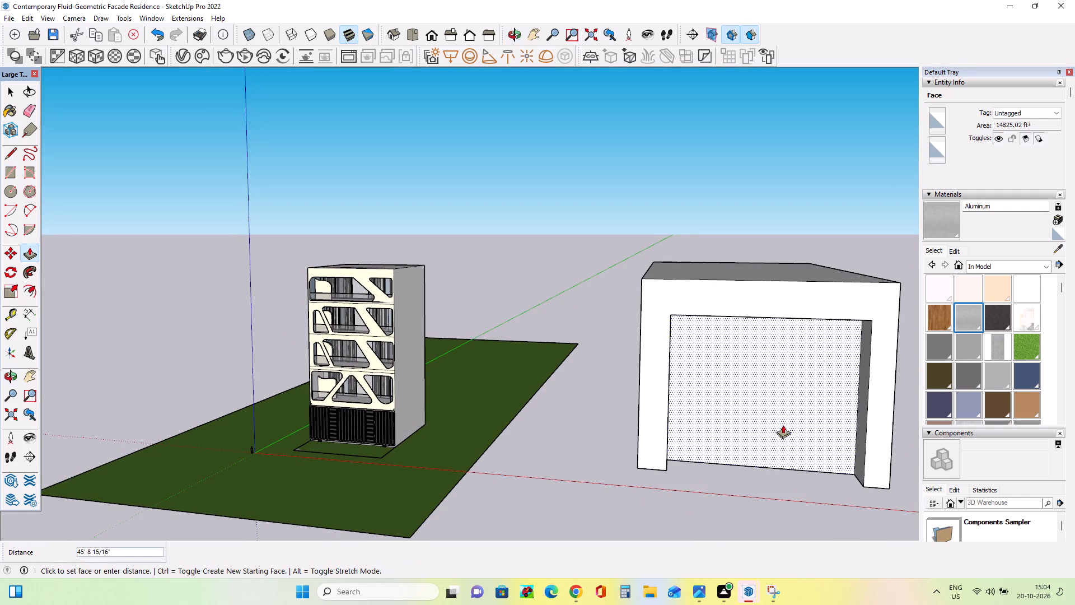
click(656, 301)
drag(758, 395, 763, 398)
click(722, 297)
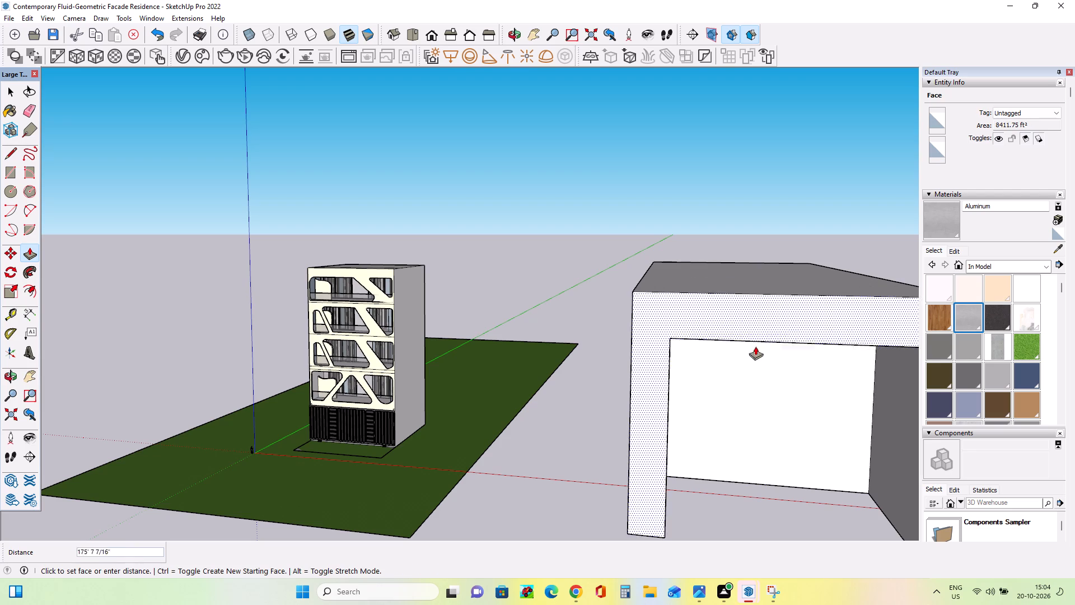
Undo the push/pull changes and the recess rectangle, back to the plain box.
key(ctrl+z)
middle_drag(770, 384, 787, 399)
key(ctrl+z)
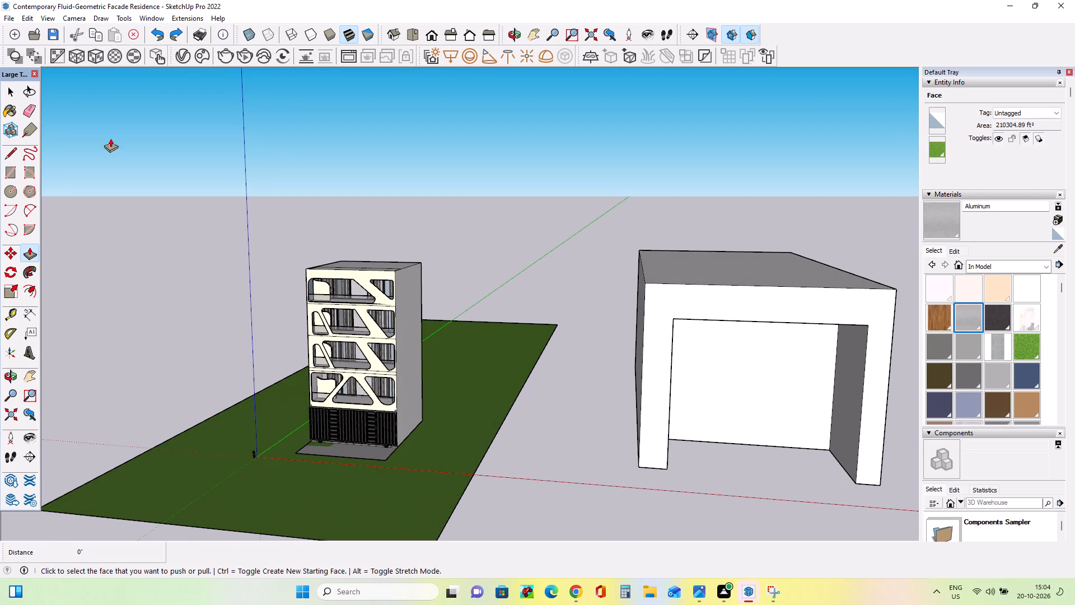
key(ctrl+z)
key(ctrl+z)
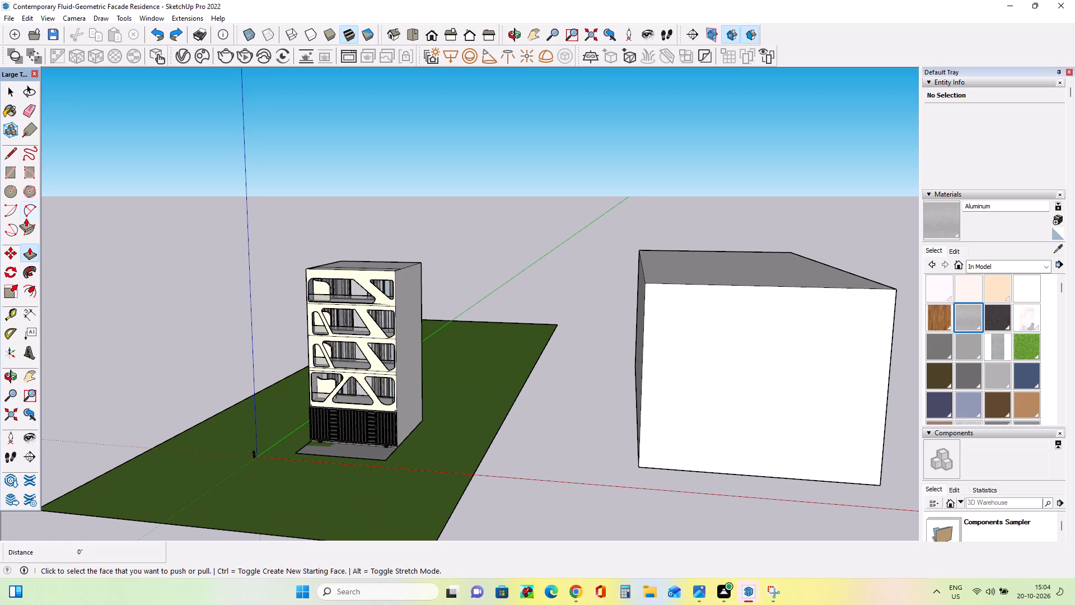
Draw two nested rectangles from the base edge of the box's front face, about 150' 6" by 126' and 132' by 118'.
click(8, 170)
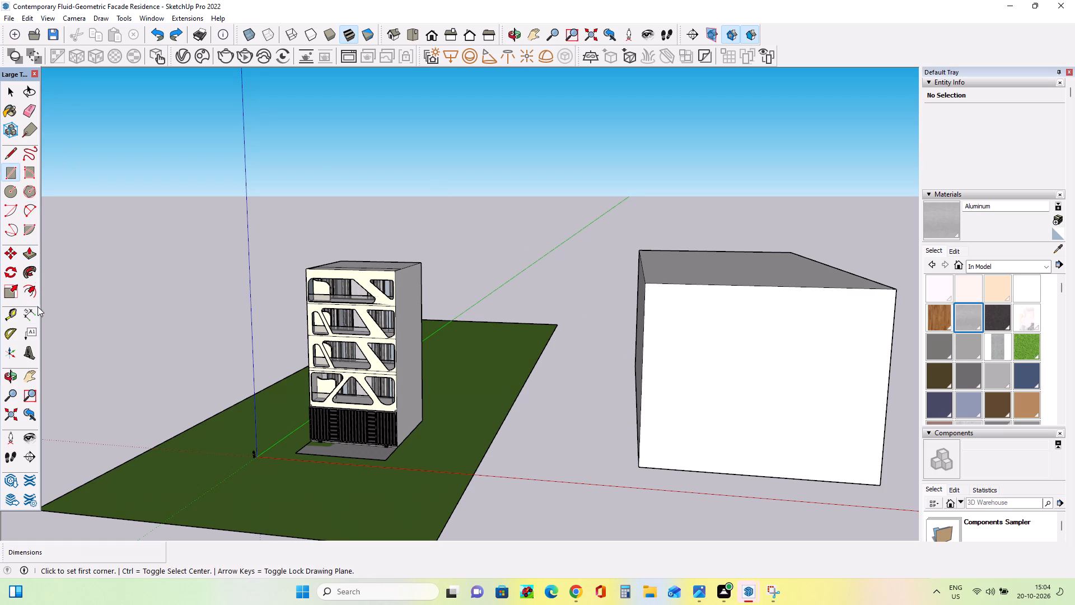
click(8, 174)
click(650, 469)
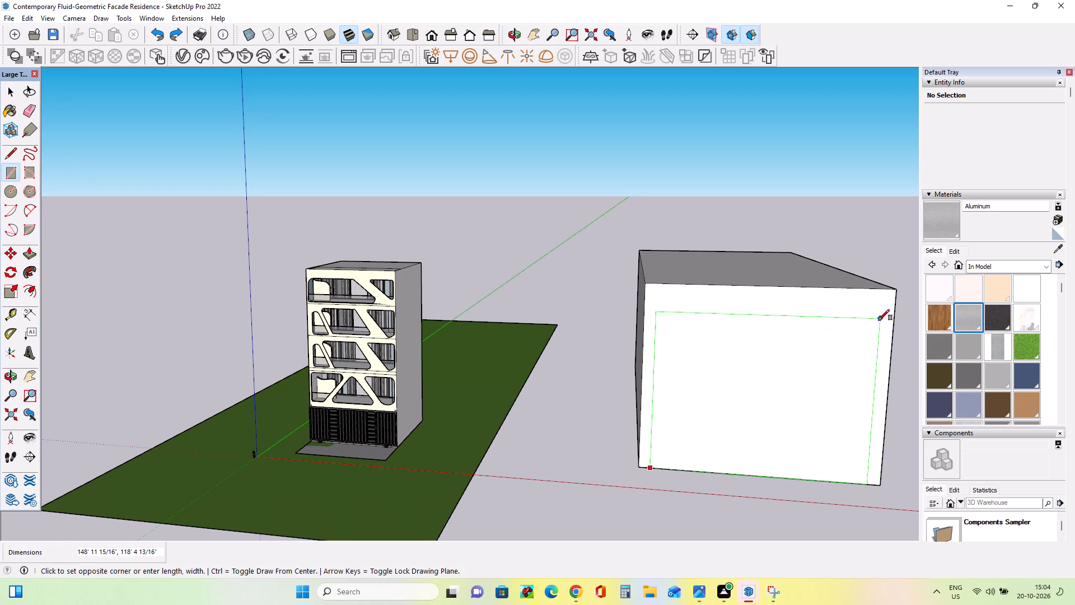
click(883, 309)
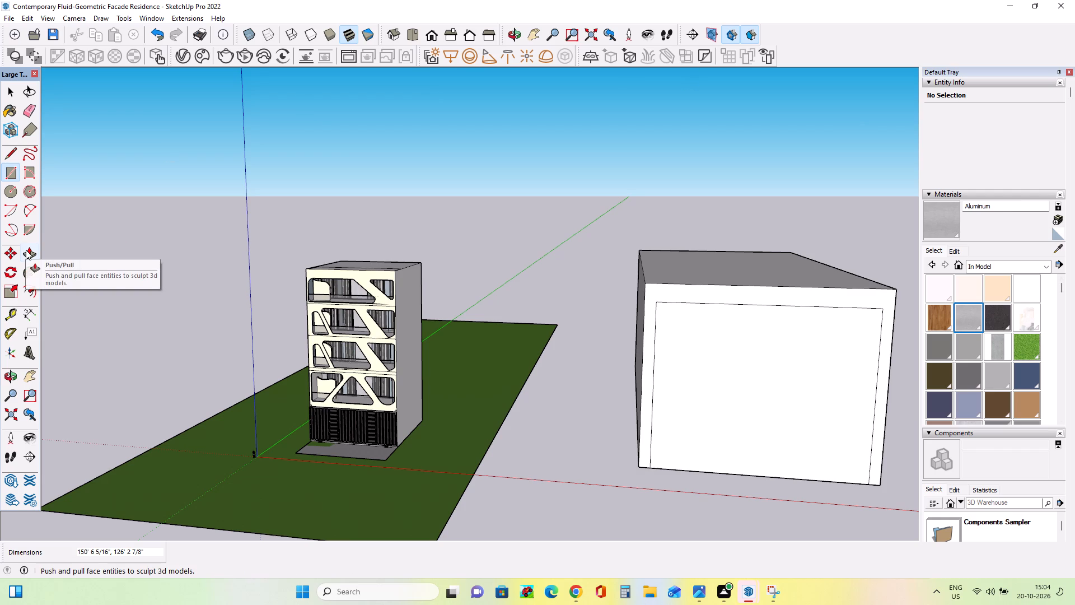
click(9, 174)
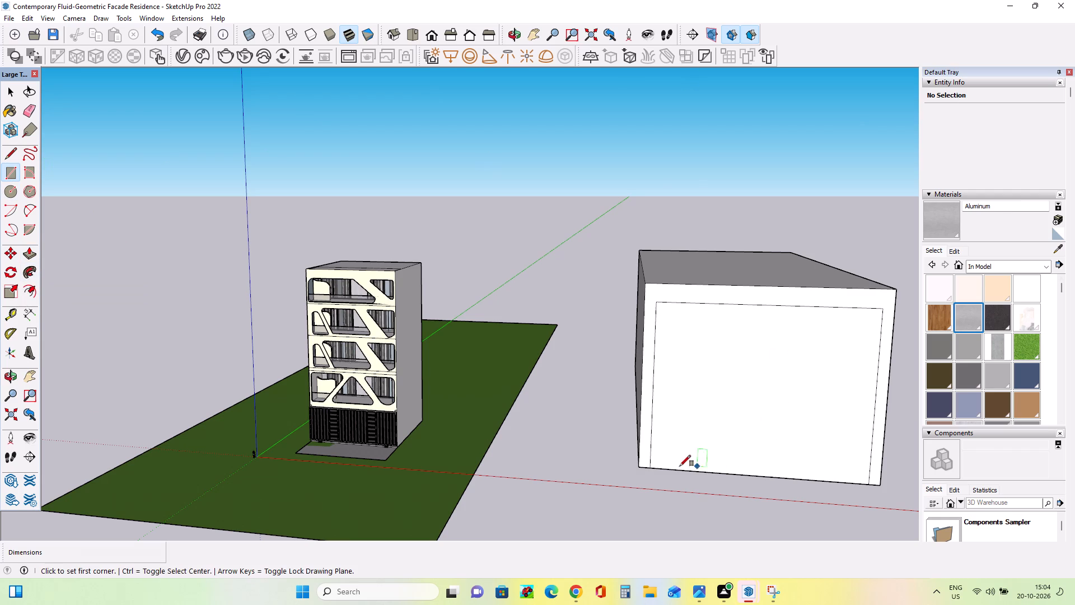
click(663, 468)
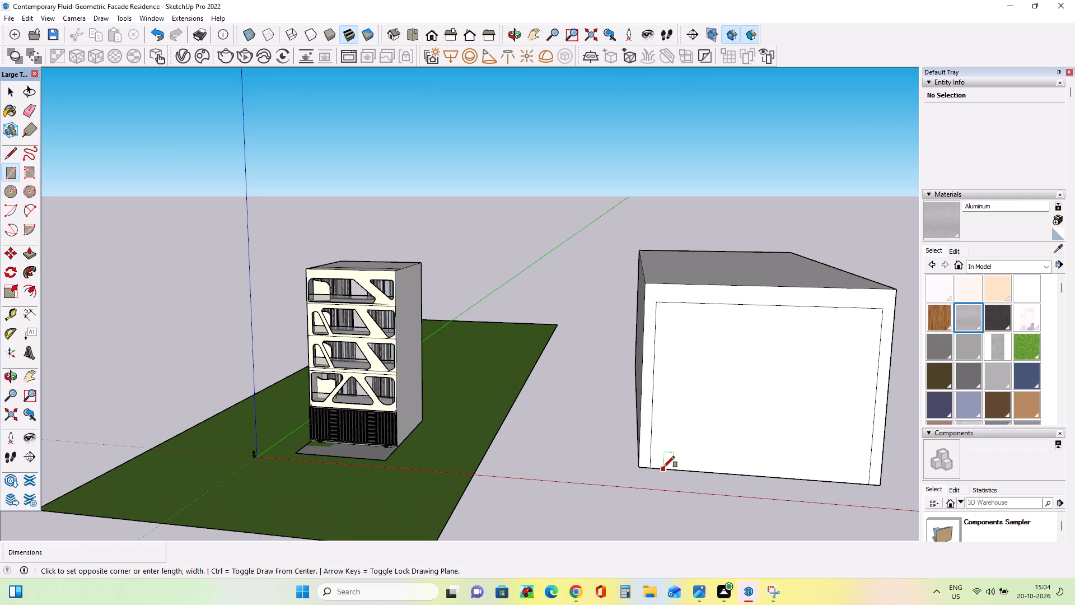
click(868, 320)
Draw three more rectangles nested inside them from the base edge, about 114' by 108', 93' by 96' and 73' by 85'.
middle_drag(858, 403, 819, 403)
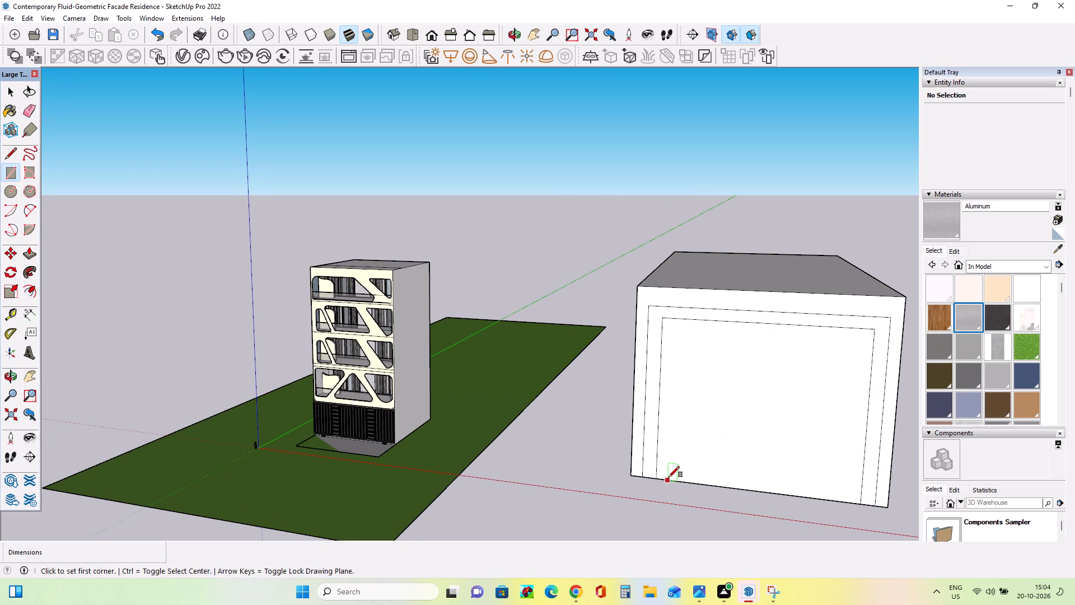
click(670, 478)
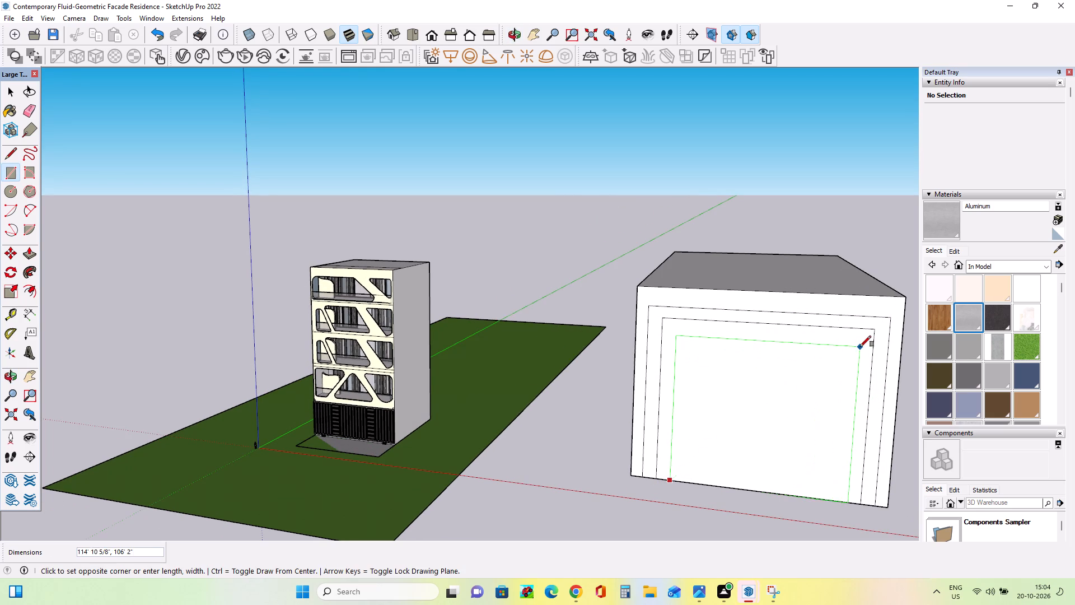
click(859, 344)
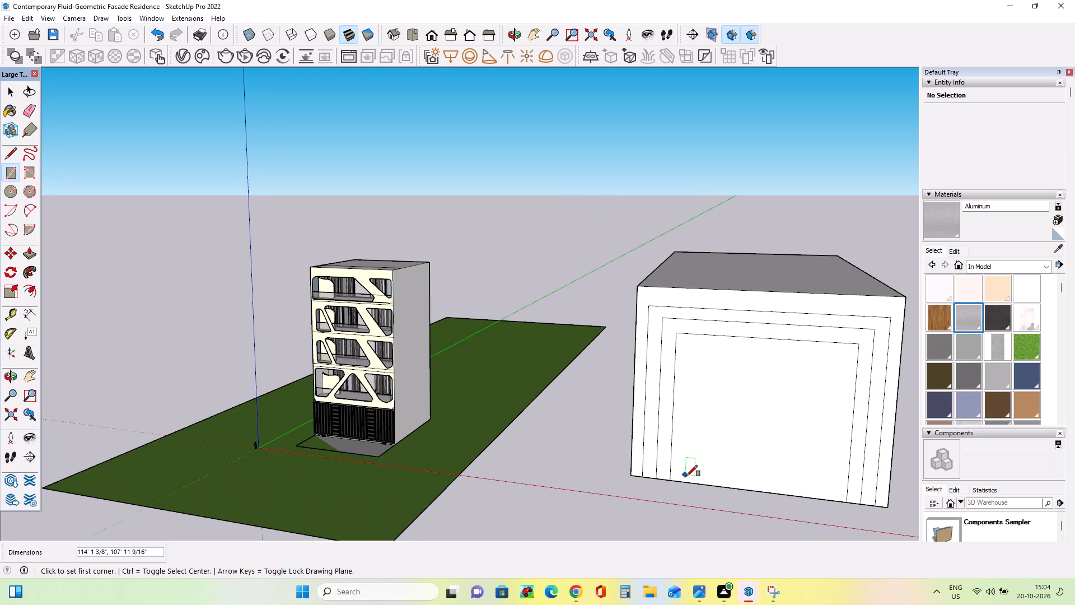
click(686, 485)
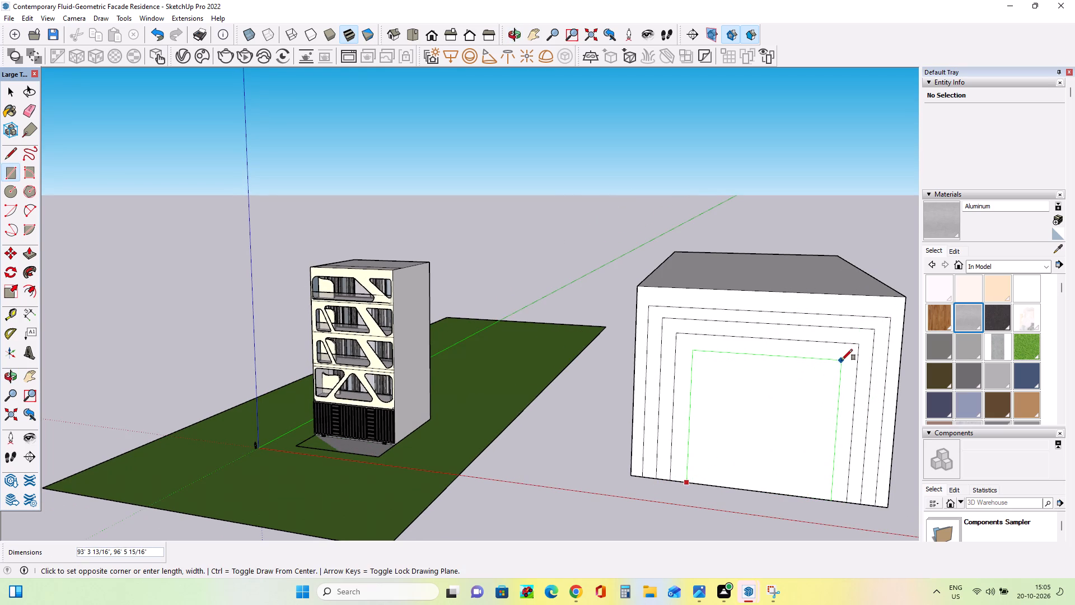
click(842, 360)
click(702, 483)
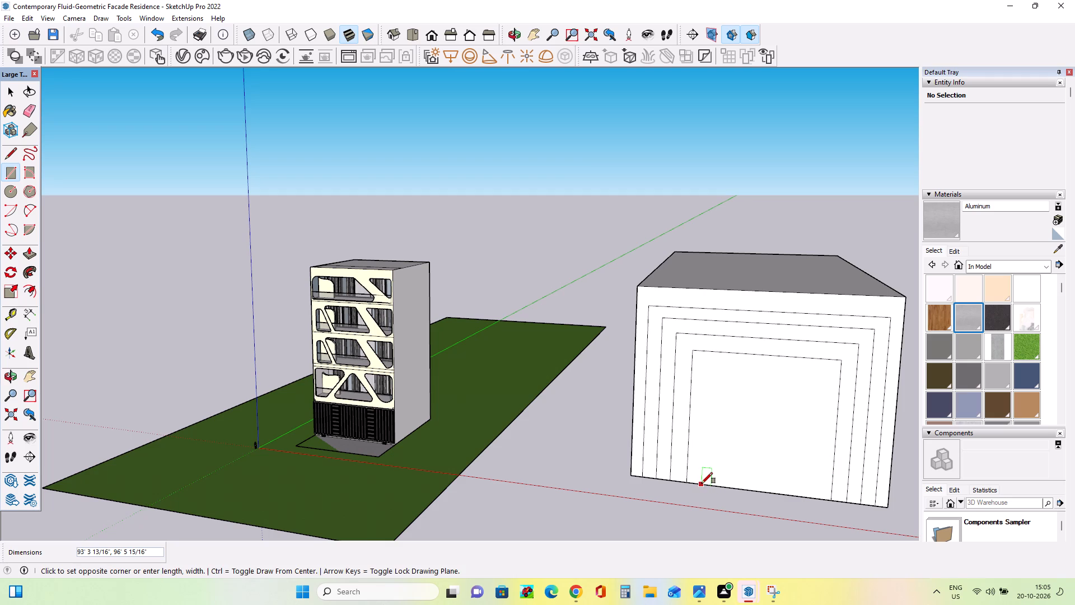
click(823, 376)
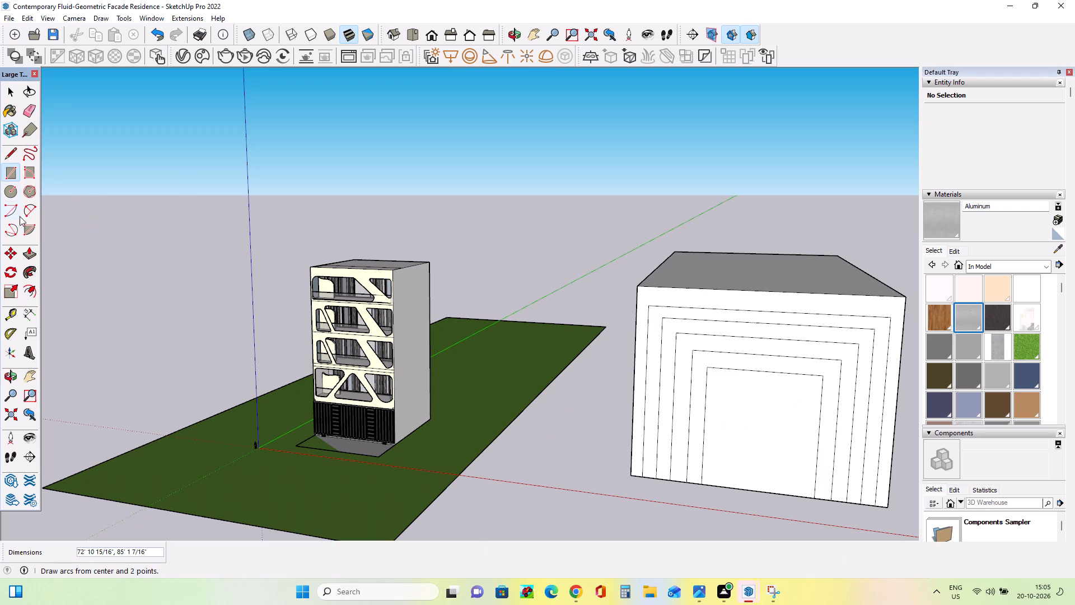
Push/pull the second band of the nested front outlines back into the box, and the third band back about 125'.
click(27, 263)
click(36, 252)
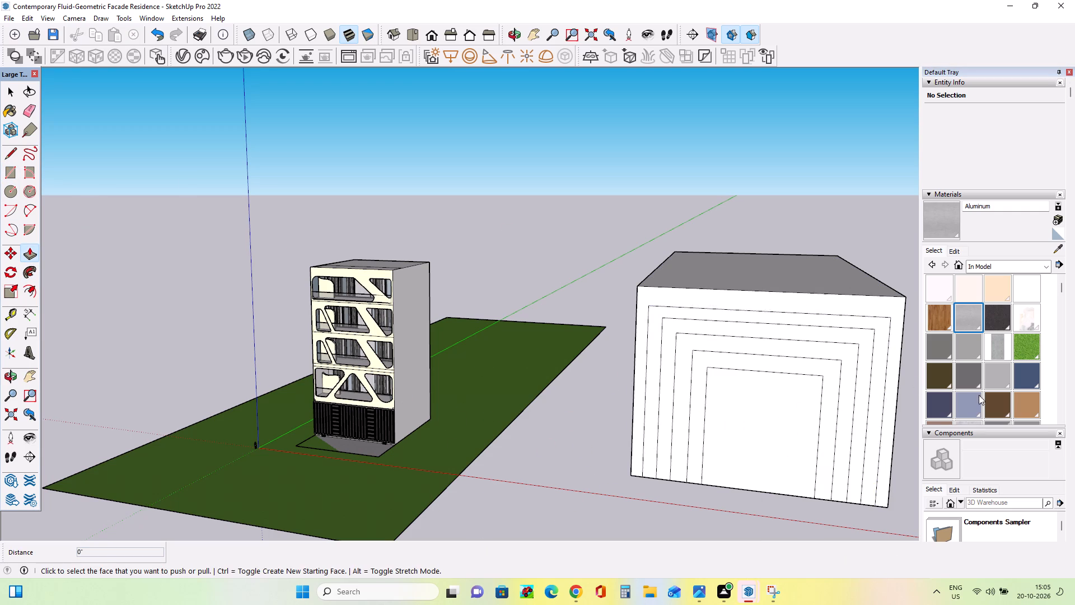
click(892, 383)
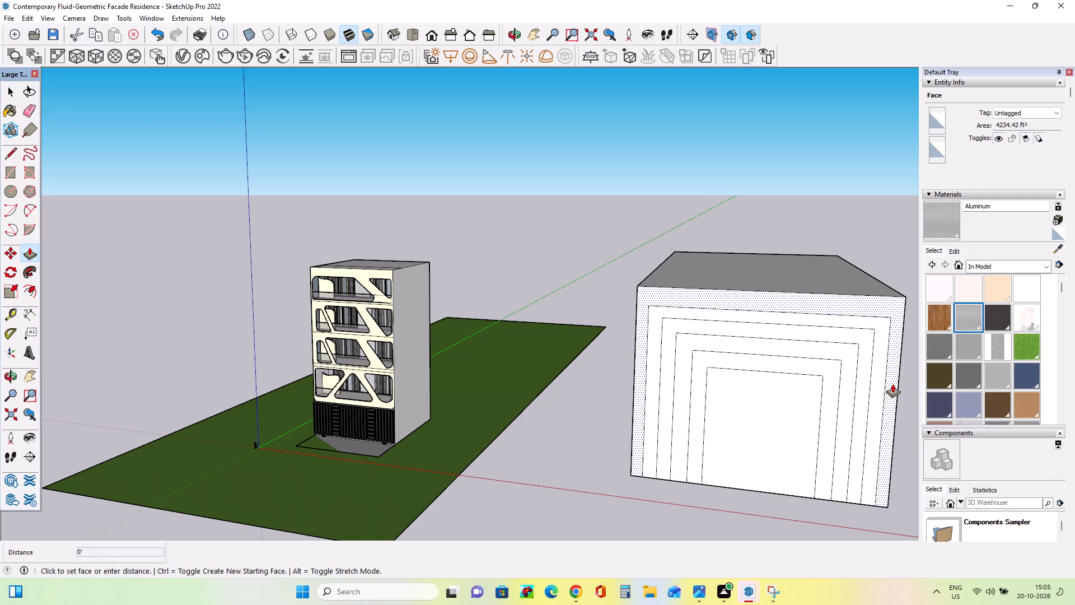
key(Escape)
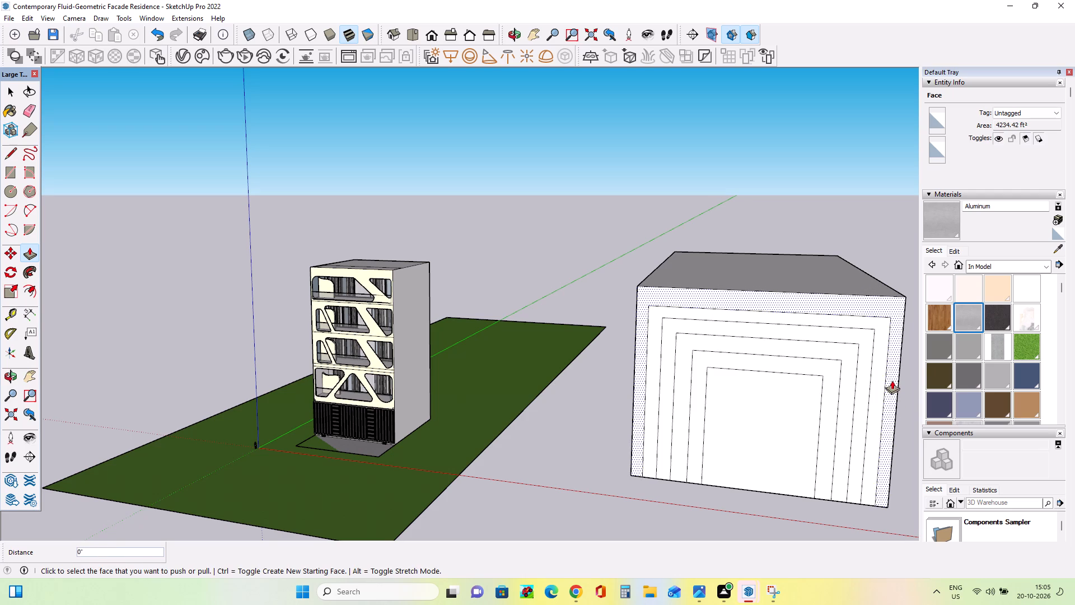
click(876, 396)
click(876, 365)
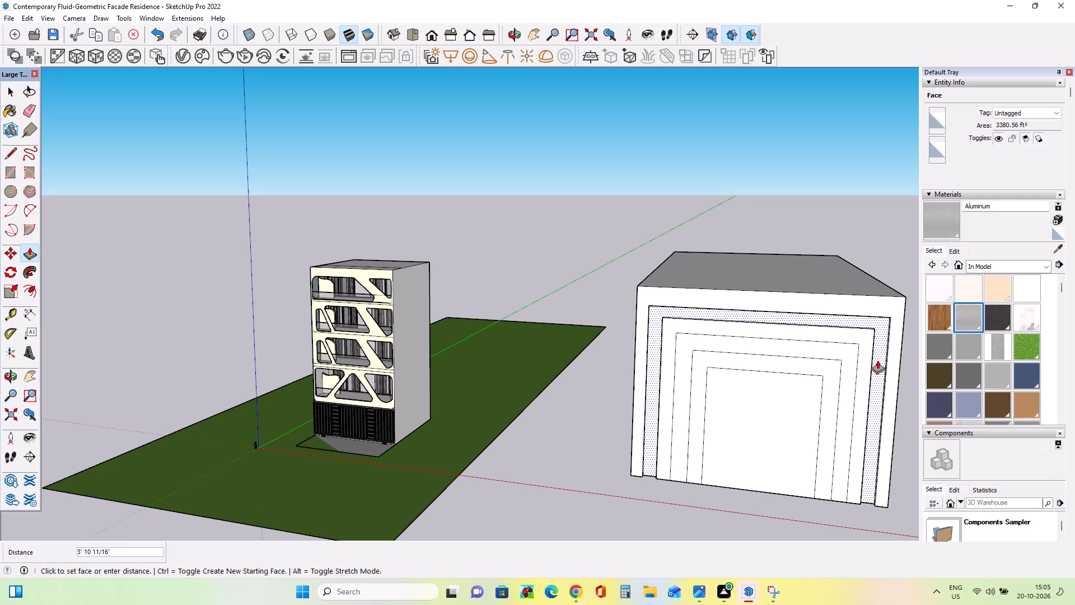
click(882, 342)
middle_drag(870, 419, 871, 435)
click(856, 406)
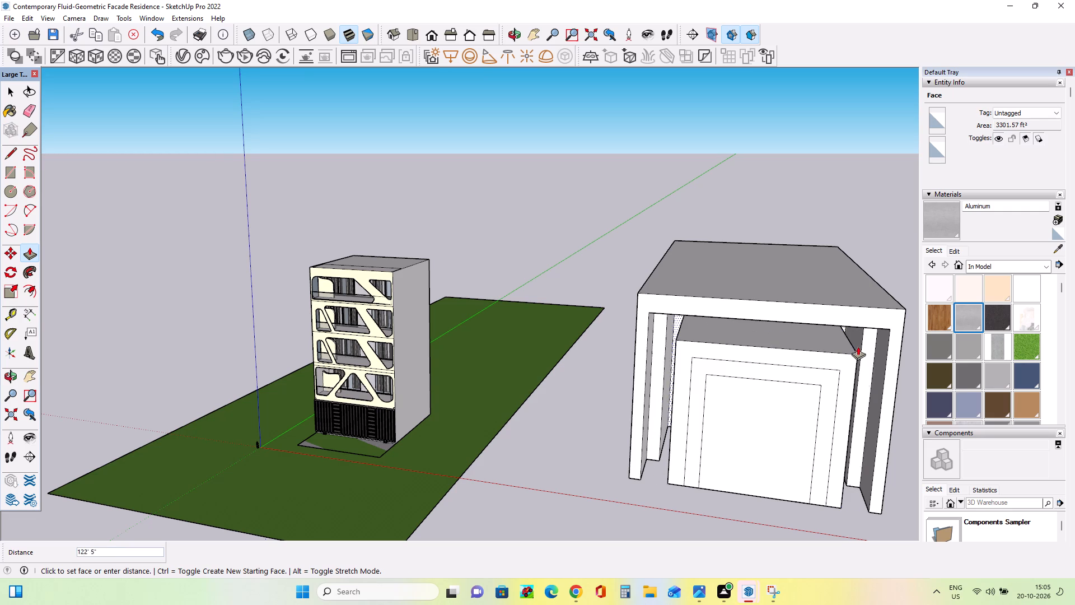
click(858, 346)
Pull the third frame band forward about 64' 6" and push the fourth band back about 60'.
middle_drag(868, 357, 868, 290)
scroll(847, 292, up, 3)
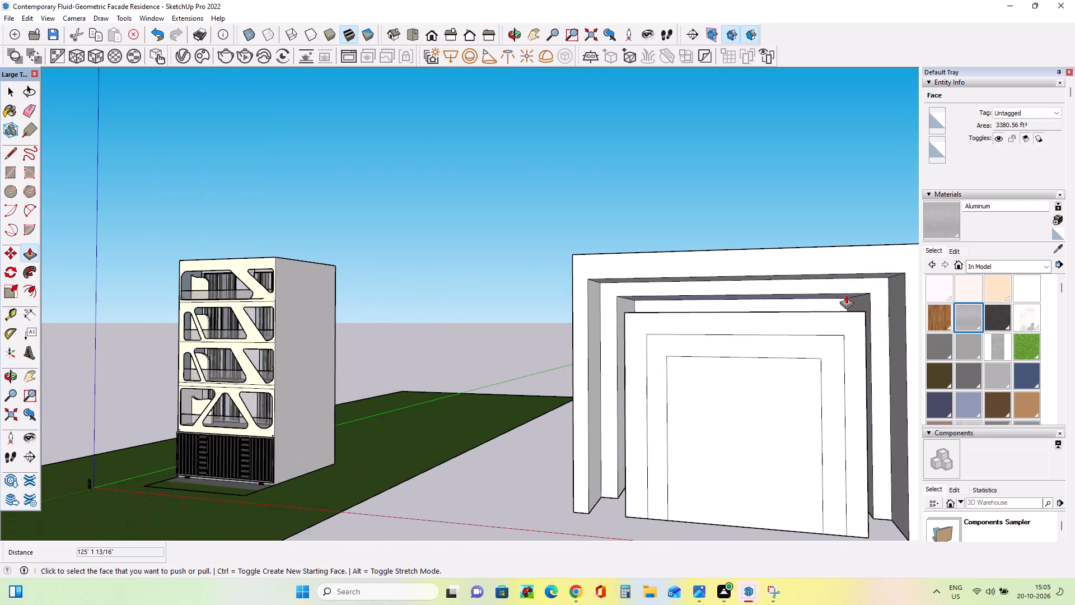
scroll(846, 295, up, 3)
click(841, 308)
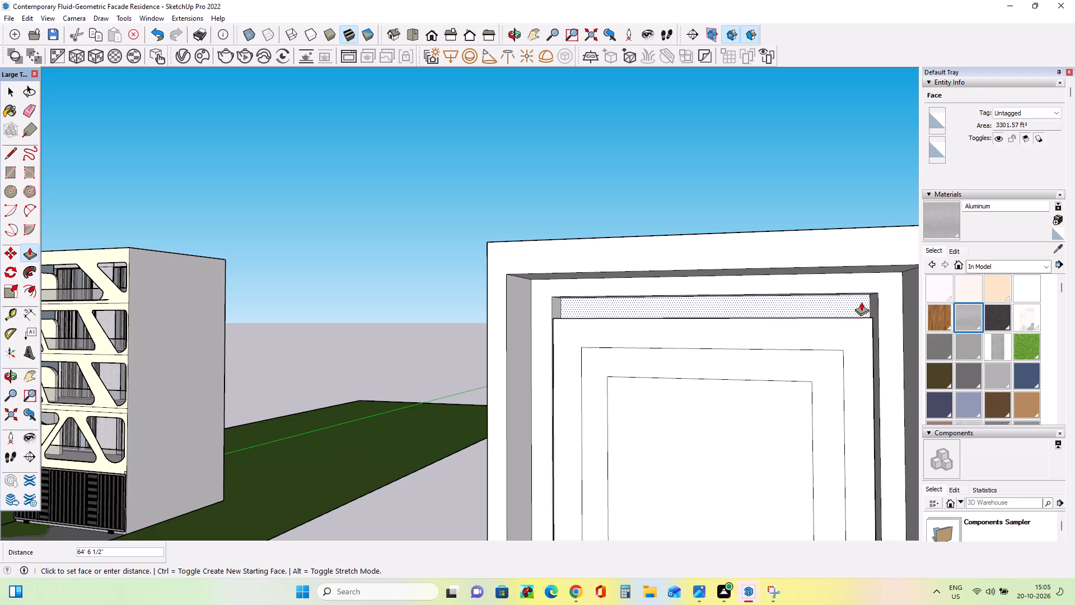
click(861, 301)
click(853, 353)
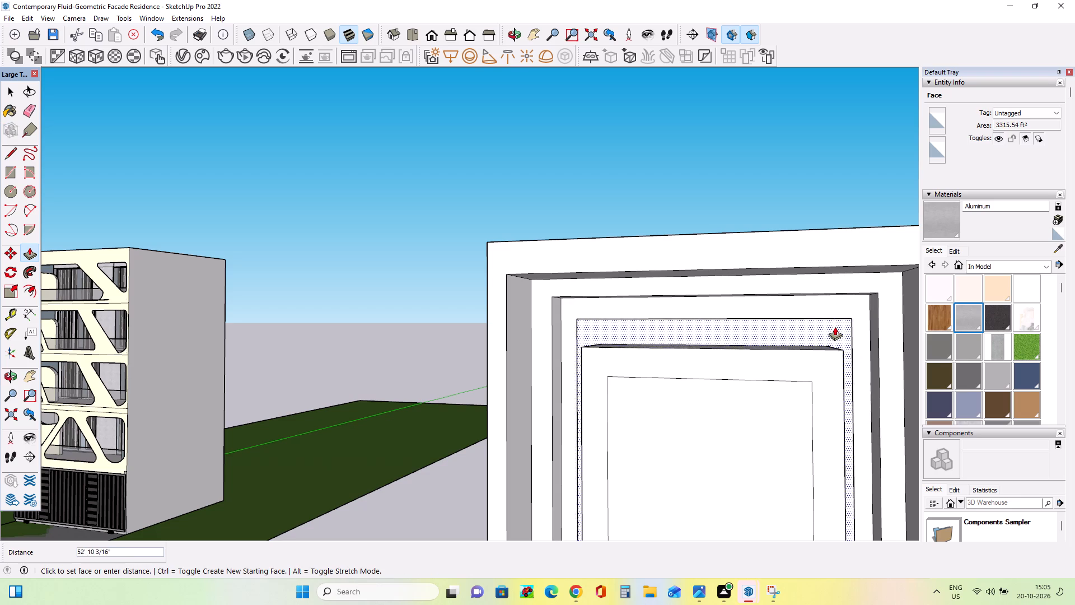
click(810, 322)
Push the fourth band further back about 18' 6" and recess the fifth band behind it, with a final push of about 48' 9".
middle_drag(808, 371, 850, 446)
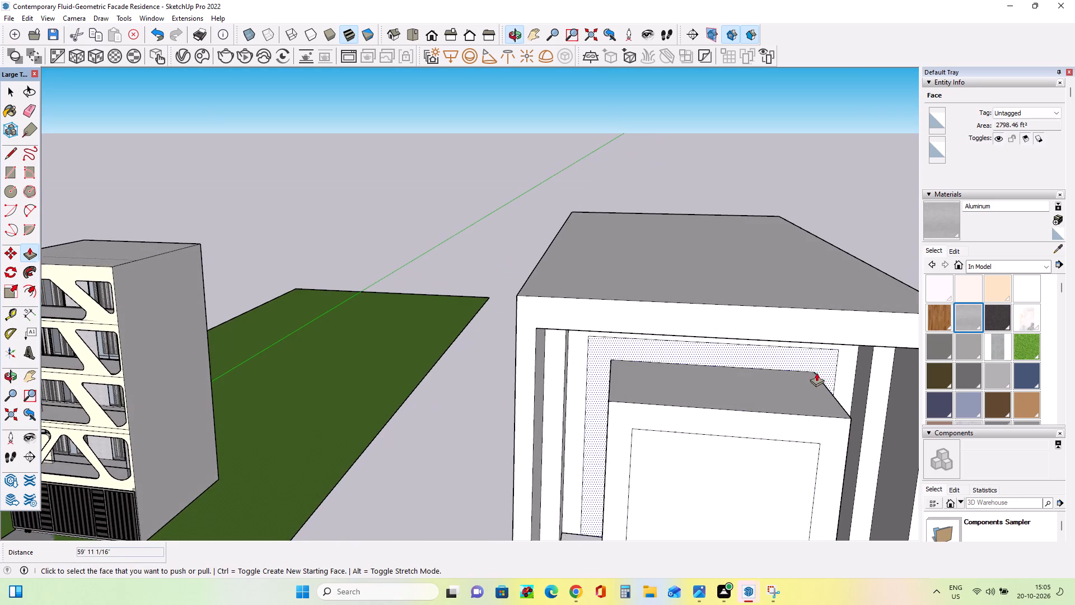
click(808, 361)
click(798, 351)
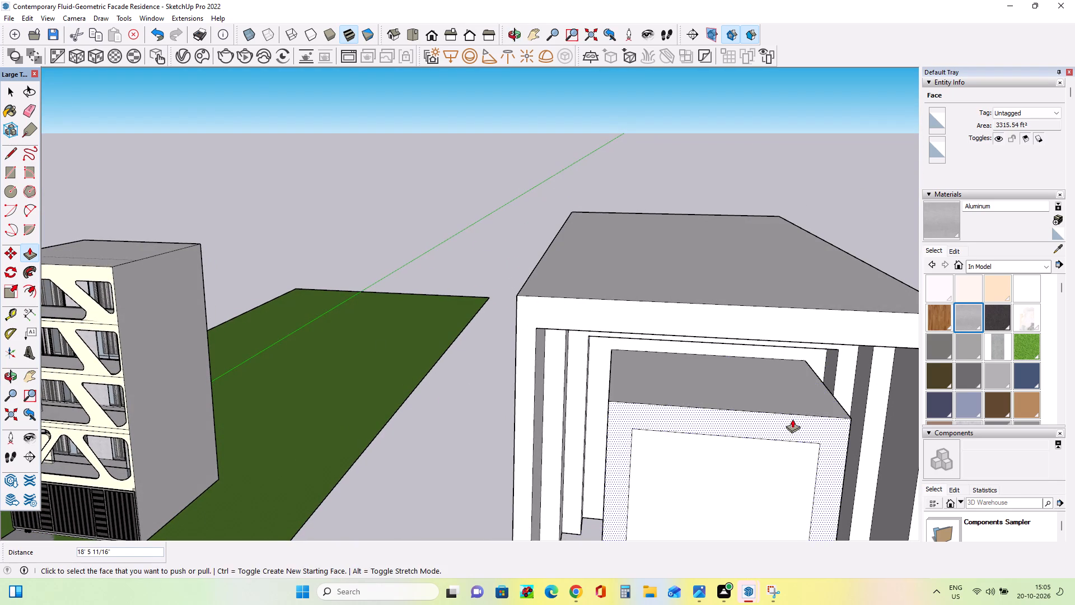
click(792, 419)
click(766, 357)
middle_drag(767, 385, 788, 328)
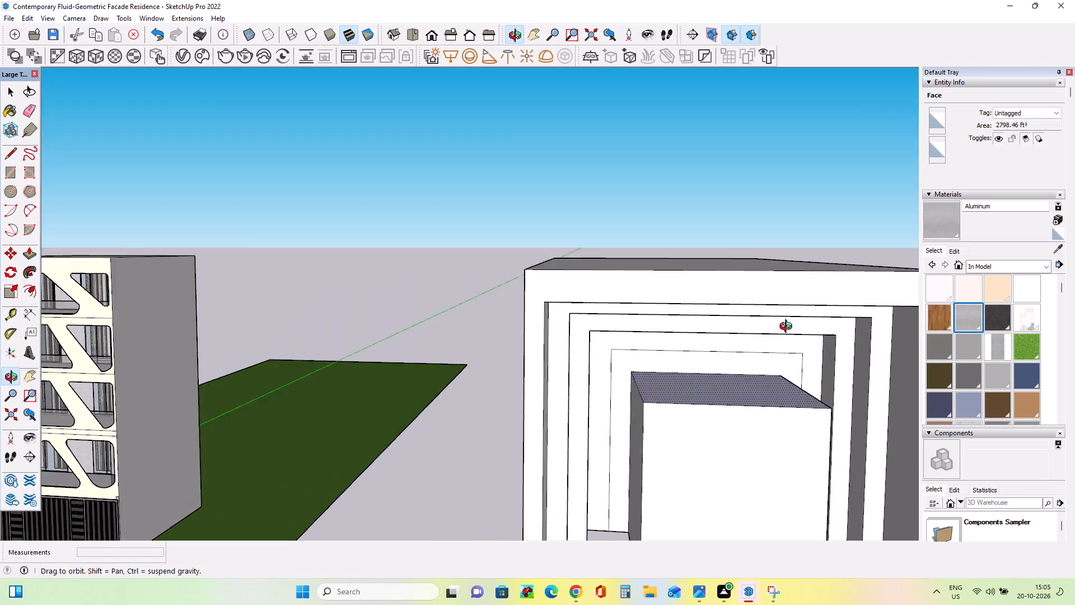
middle_drag(788, 328, 788, 327)
click(628, 399)
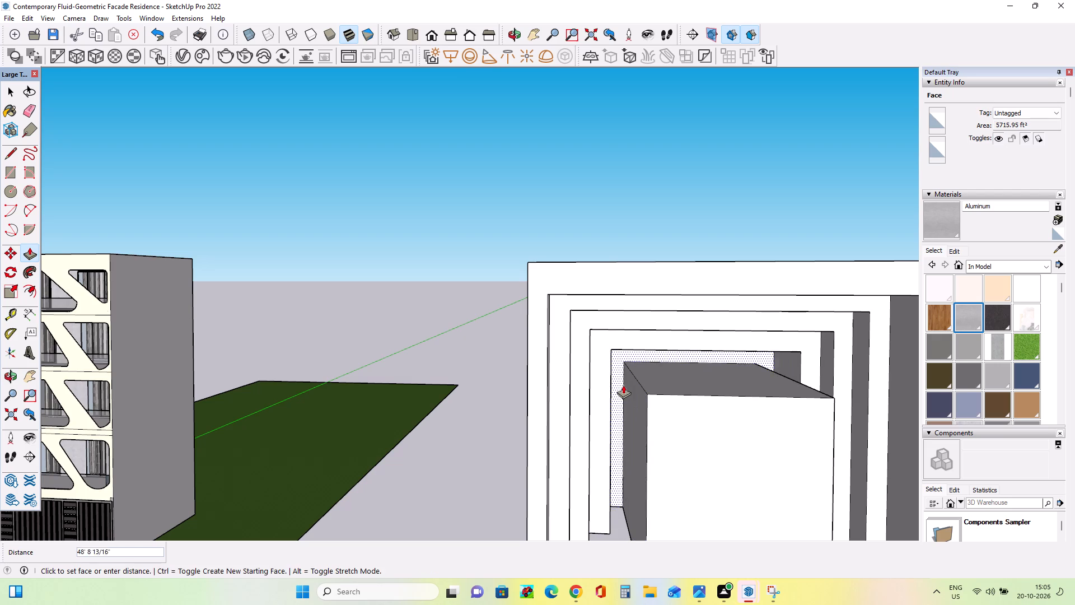
click(623, 382)
Push the innermost face back about 133' 5" into the box.
click(686, 451)
drag(677, 441, 671, 431)
drag(670, 424, 652, 374)
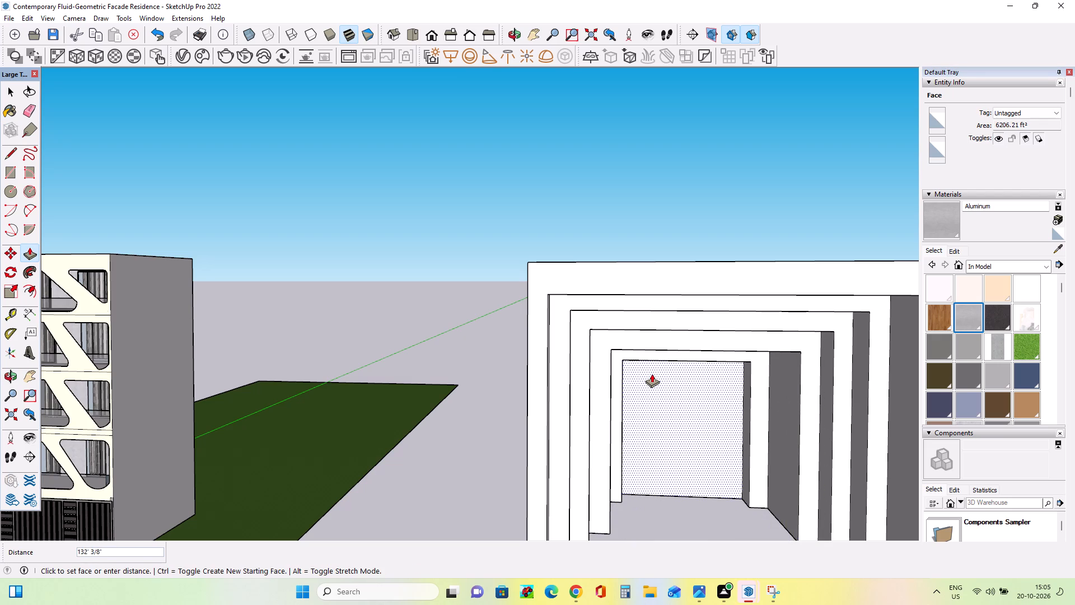
drag(652, 374, 652, 373)
Adjust the fifth band's depth, pull the innermost face forward about 32', and push it back again about 71'.
middle_drag(681, 465, 694, 504)
scroll(737, 454, down, 8)
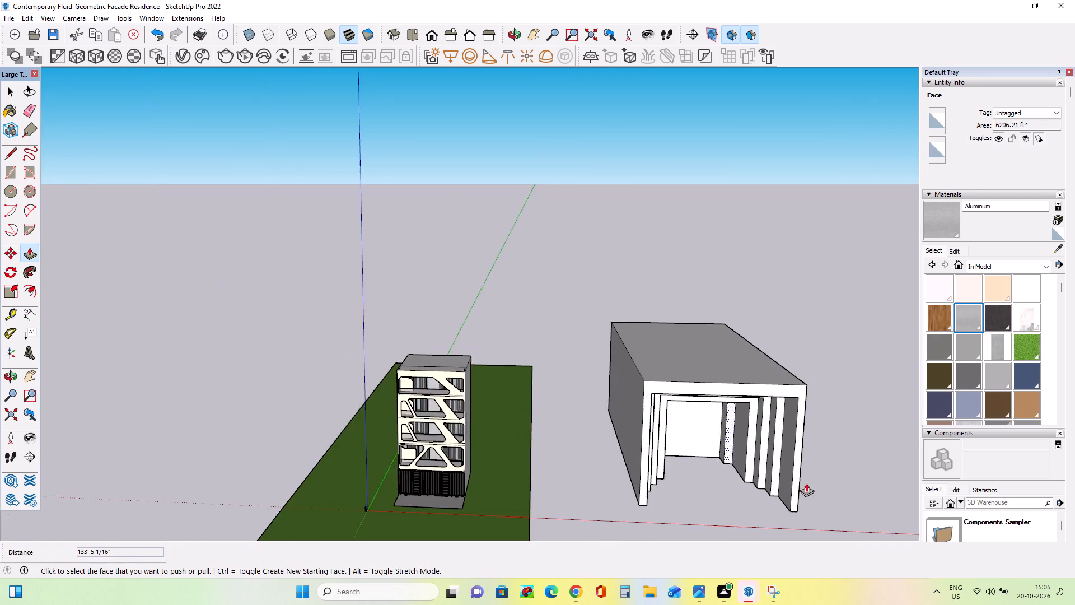
middle_drag(850, 480, 787, 389)
scroll(765, 434, up, 7)
click(786, 448)
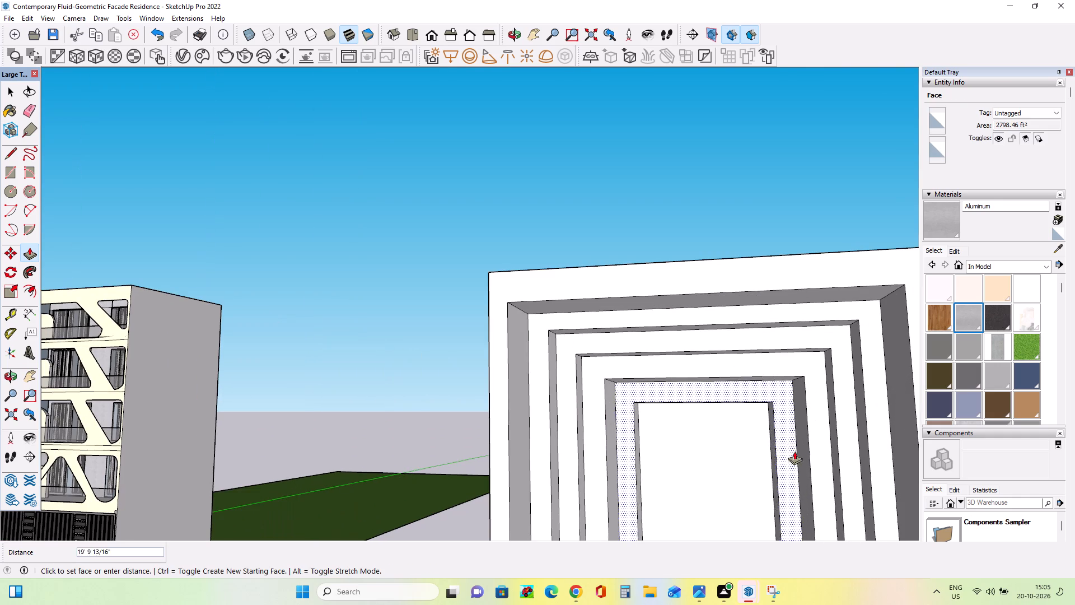
click(793, 446)
click(725, 435)
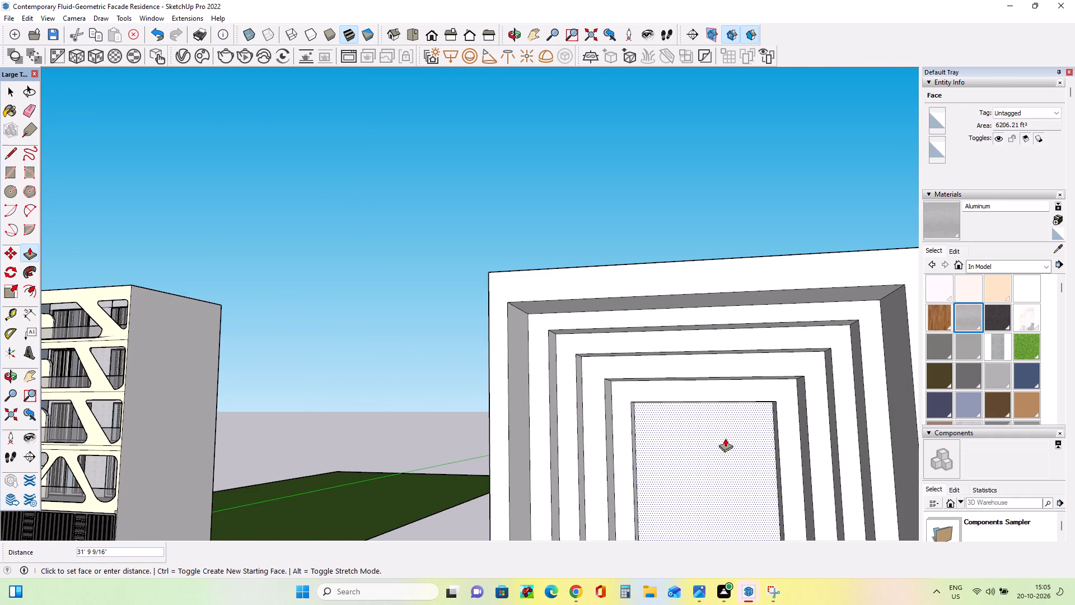
click(725, 438)
click(721, 461)
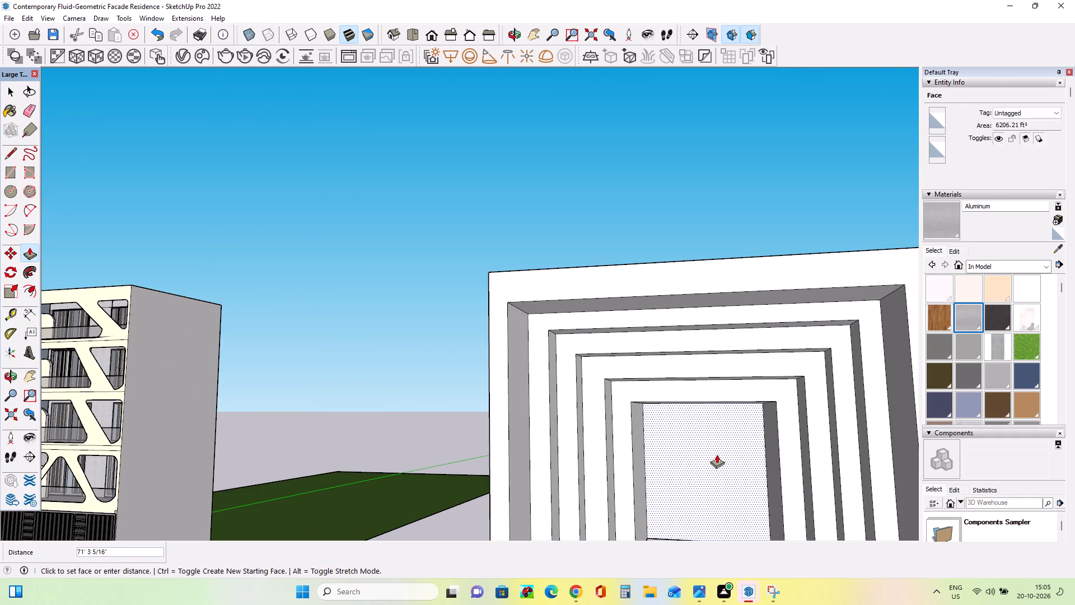
click(717, 457)
Pull the second, third and fourth frame bands forward about 28', 38' 8" and 51' 9" respectively.
scroll(680, 467, down, 7)
middle_drag(704, 471, 814, 473)
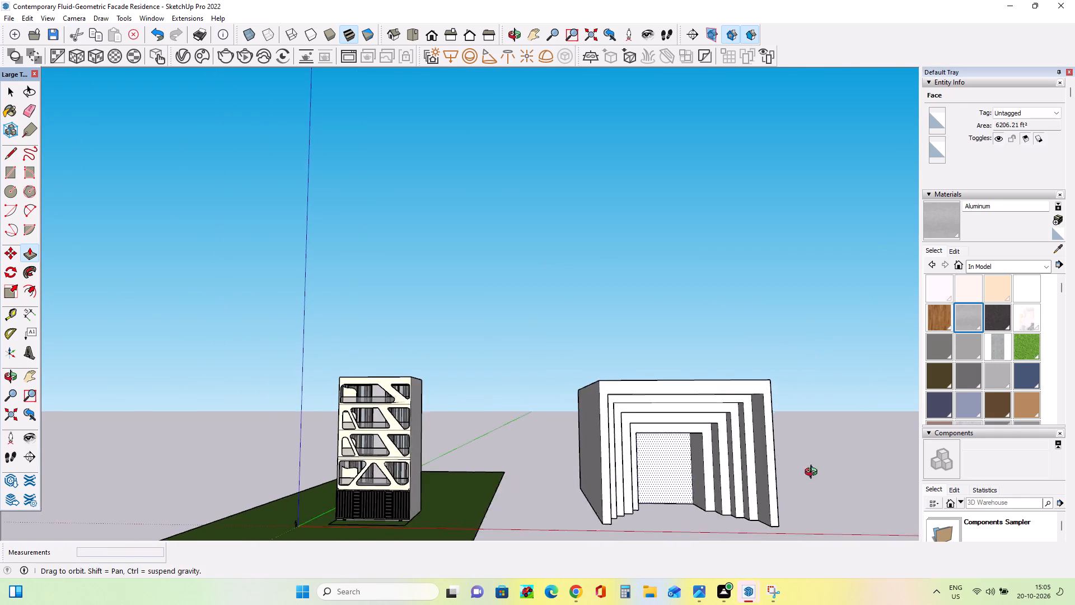
middle_drag(814, 473, 865, 473)
scroll(701, 393, up, 7)
click(705, 428)
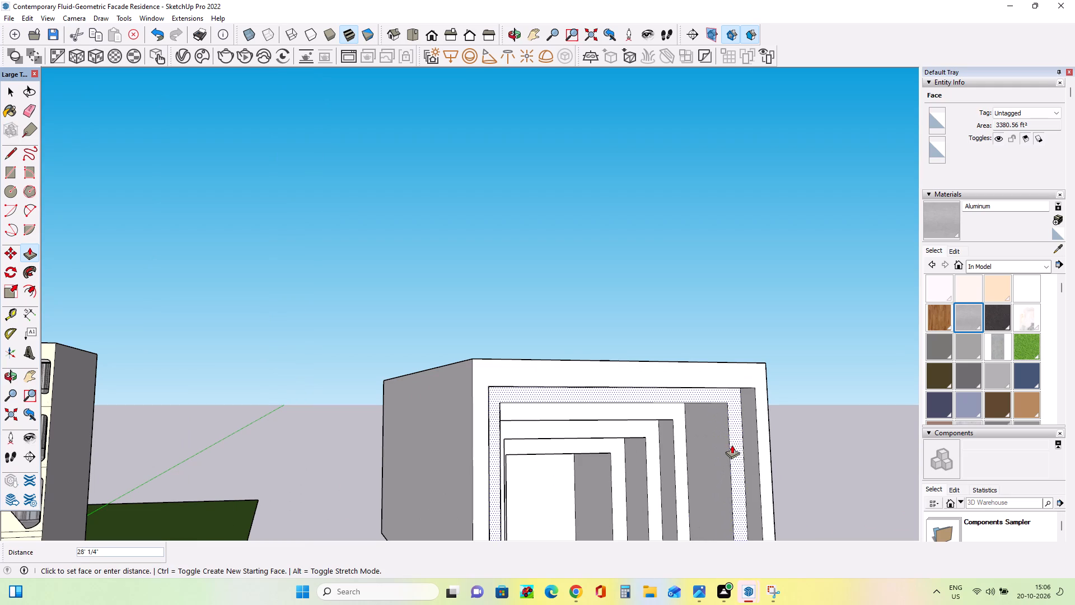
click(733, 445)
click(685, 459)
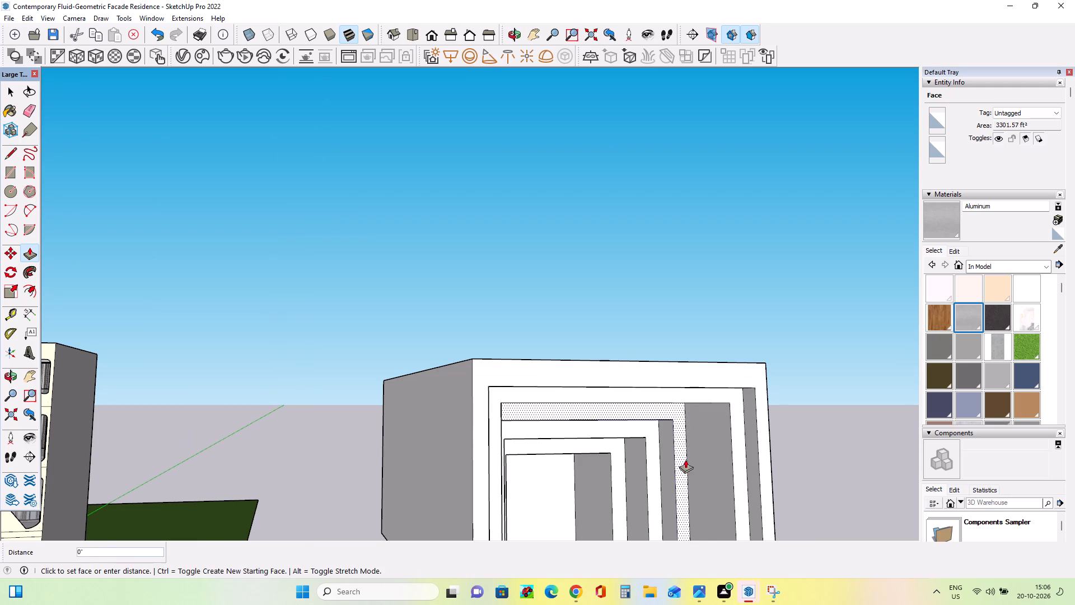
click(720, 473)
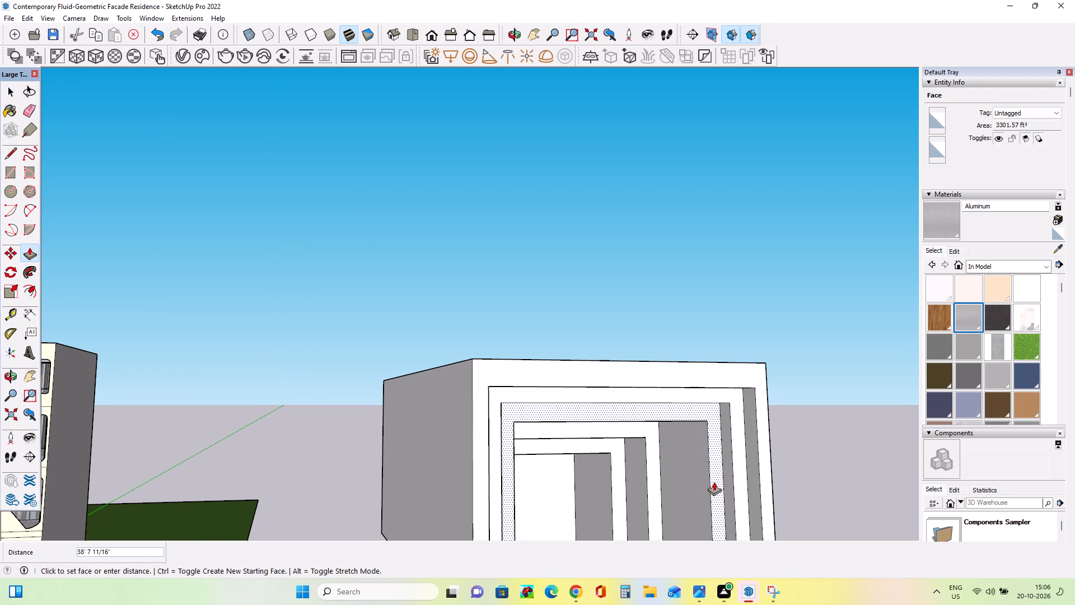
click(654, 487)
click(698, 495)
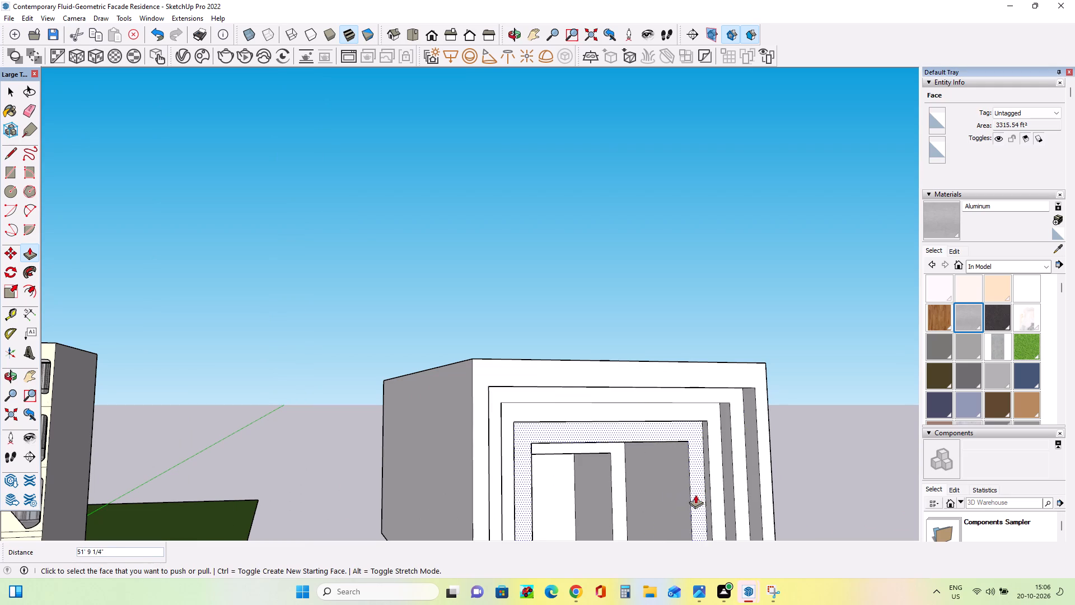
Pull the fifth frame band forward about 72' 4" and the innermost face forward about 128' 3".
click(627, 493)
key(Escape)
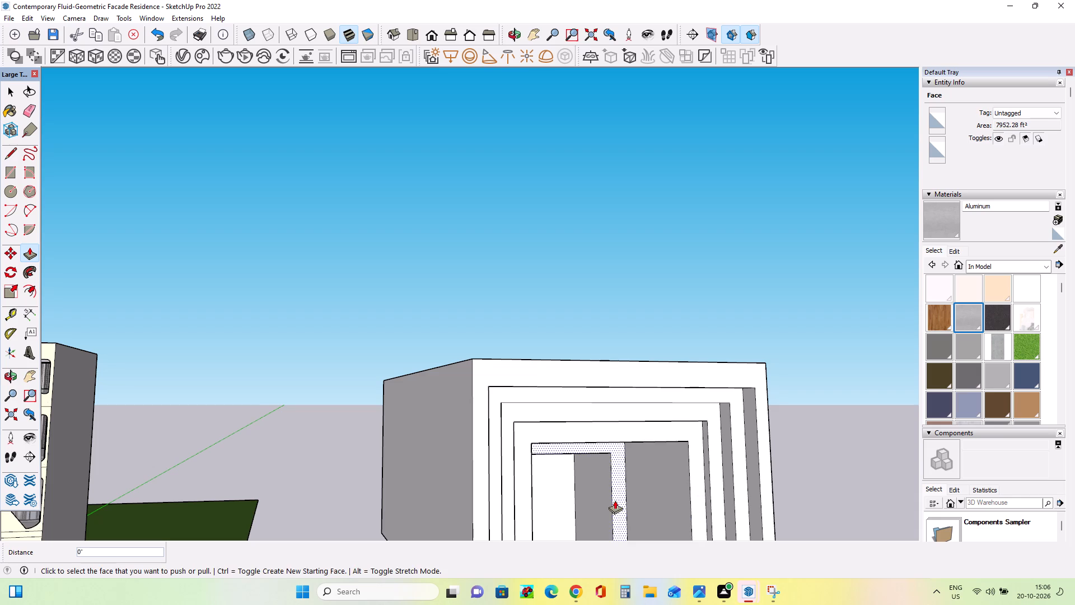
click(615, 500)
click(670, 509)
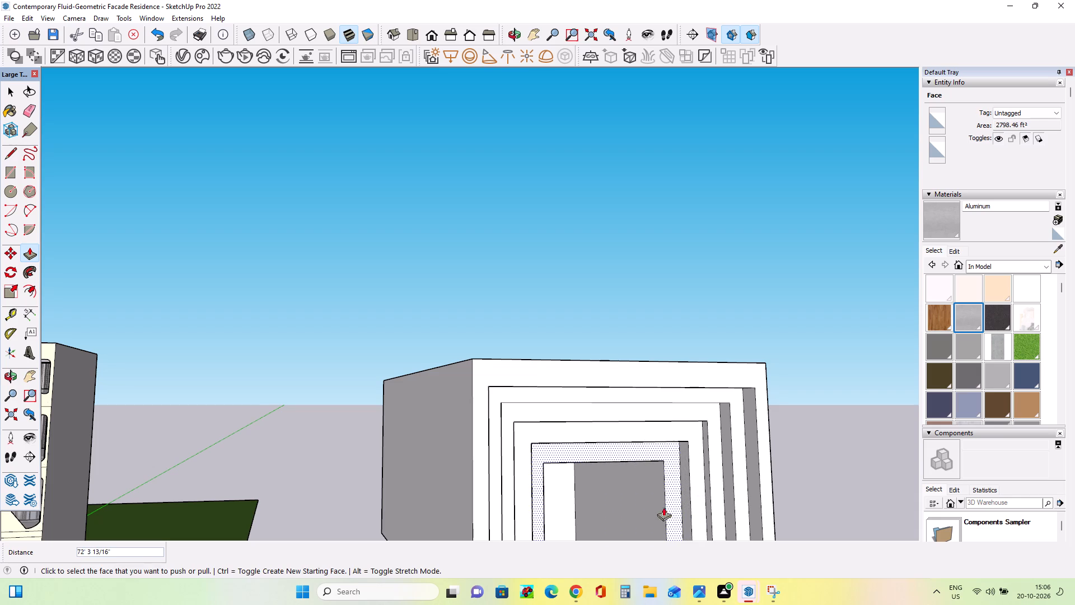
click(567, 500)
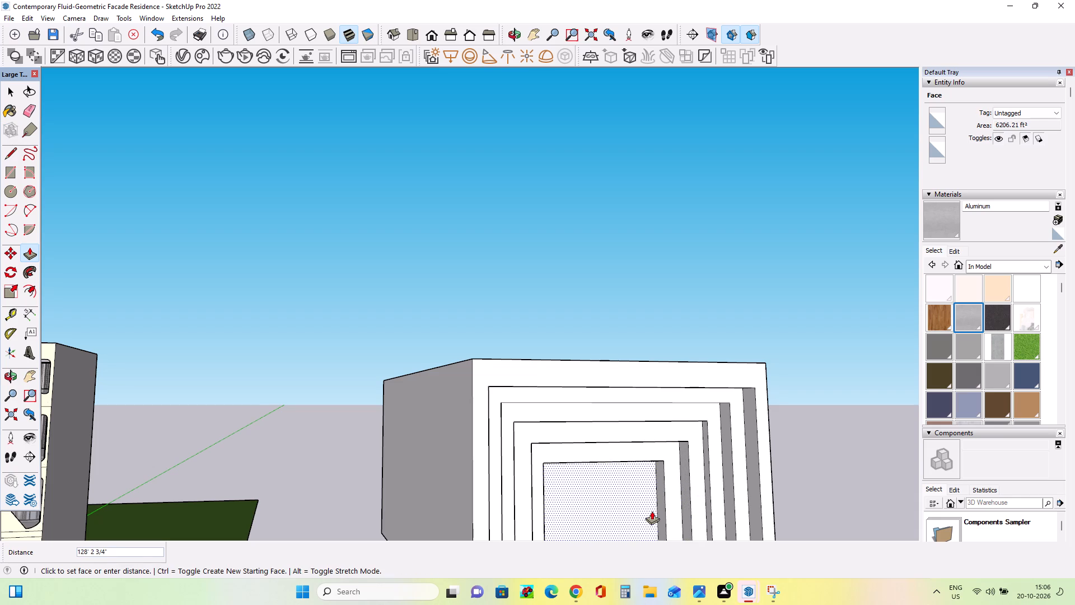
click(652, 511)
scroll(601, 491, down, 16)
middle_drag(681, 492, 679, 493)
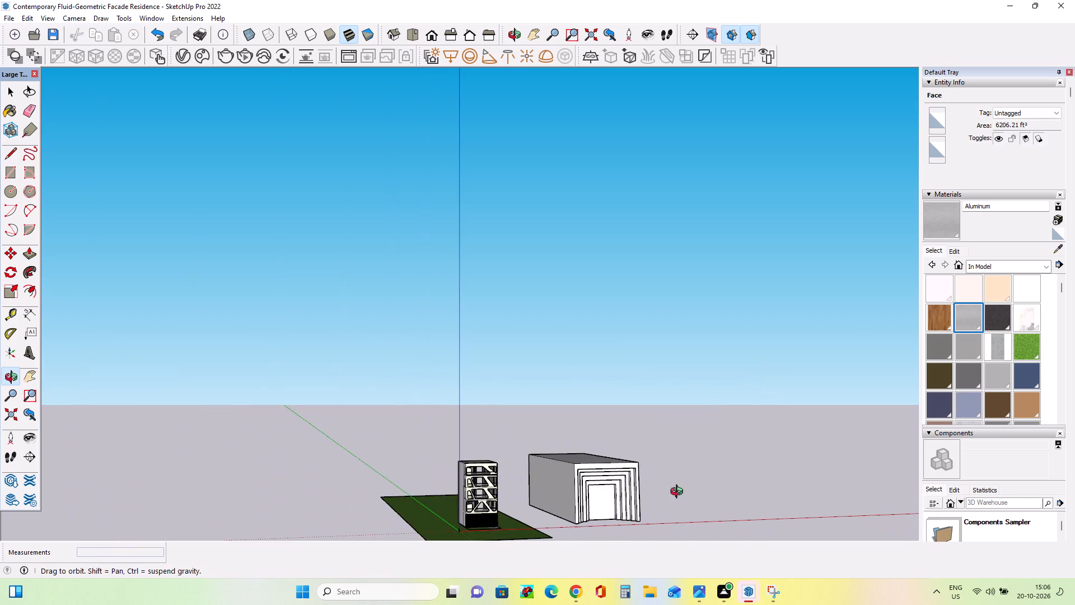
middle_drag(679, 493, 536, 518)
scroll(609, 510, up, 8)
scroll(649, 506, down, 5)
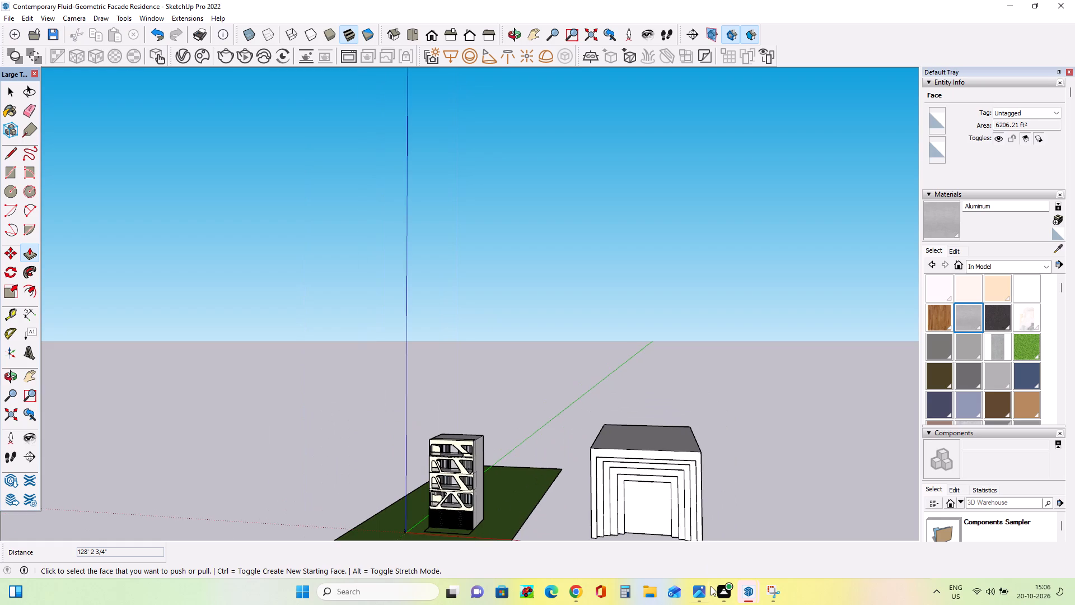
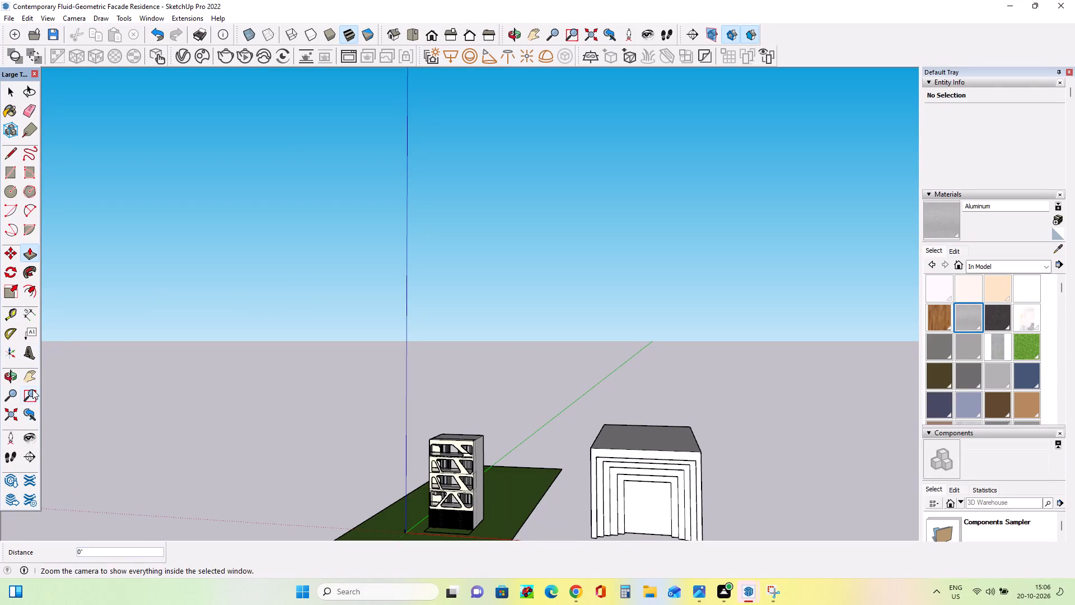
Import the SketchUp model file named plant from the Downloads folder into the residence scene.
click(30, 374)
drag(429, 407, 273, 366)
scroll(506, 482, up, 3)
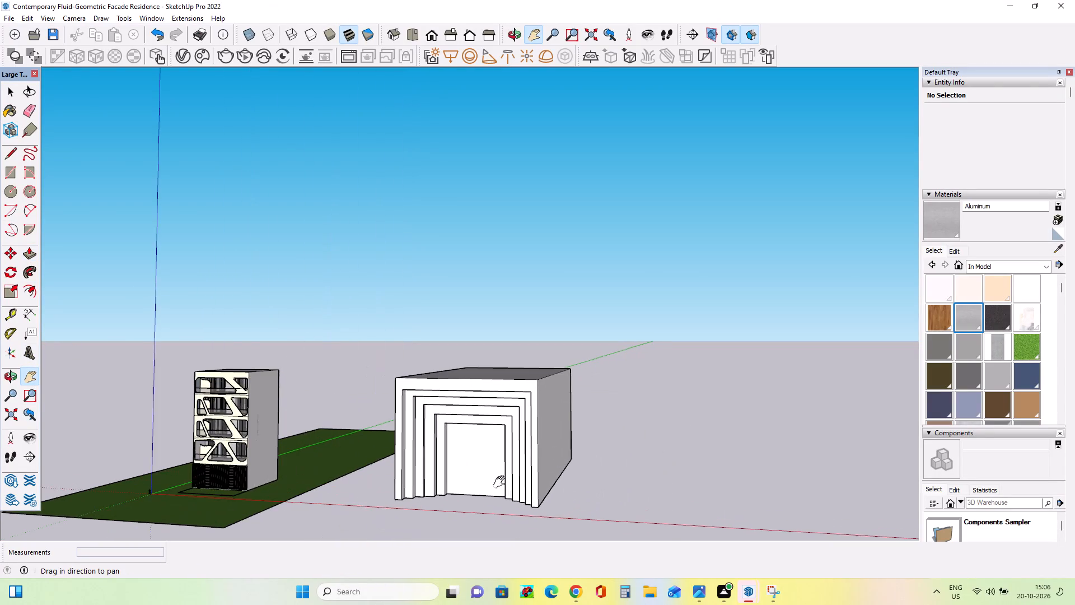
middle_drag(502, 482, 587, 494)
scroll(591, 498, down, 4)
scroll(674, 482, down, 3)
scroll(381, 490, up, 9)
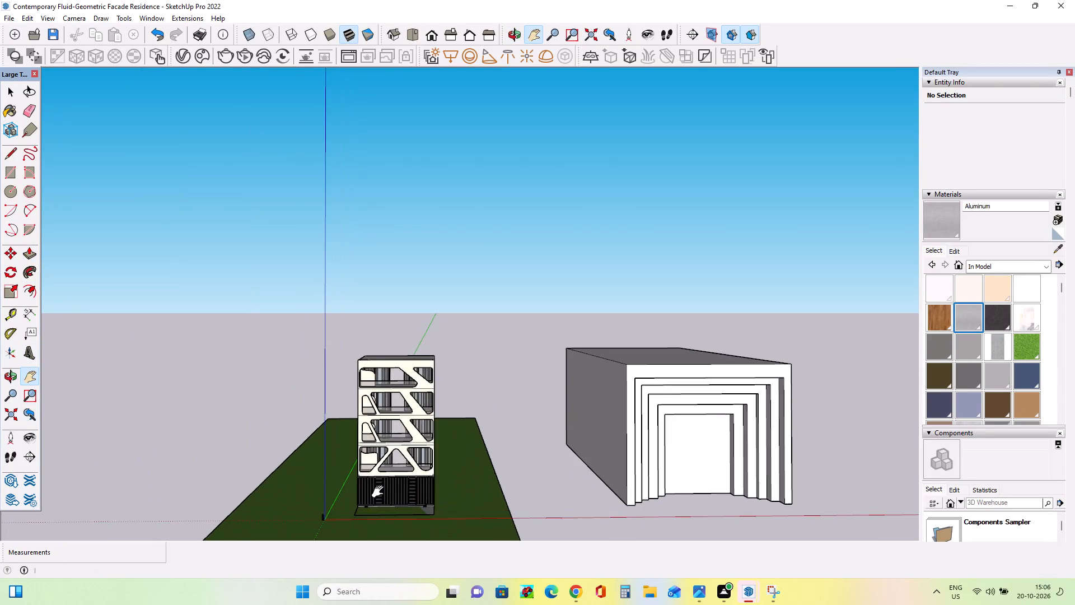
scroll(380, 492, up, 3)
click(6, 22)
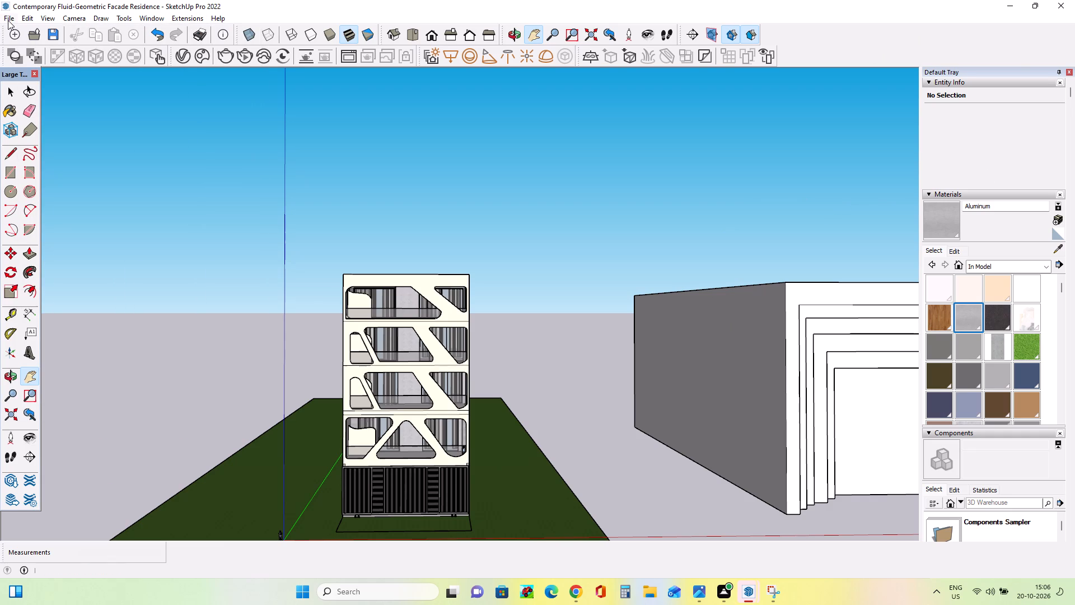
click(8, 20)
click(8, 21)
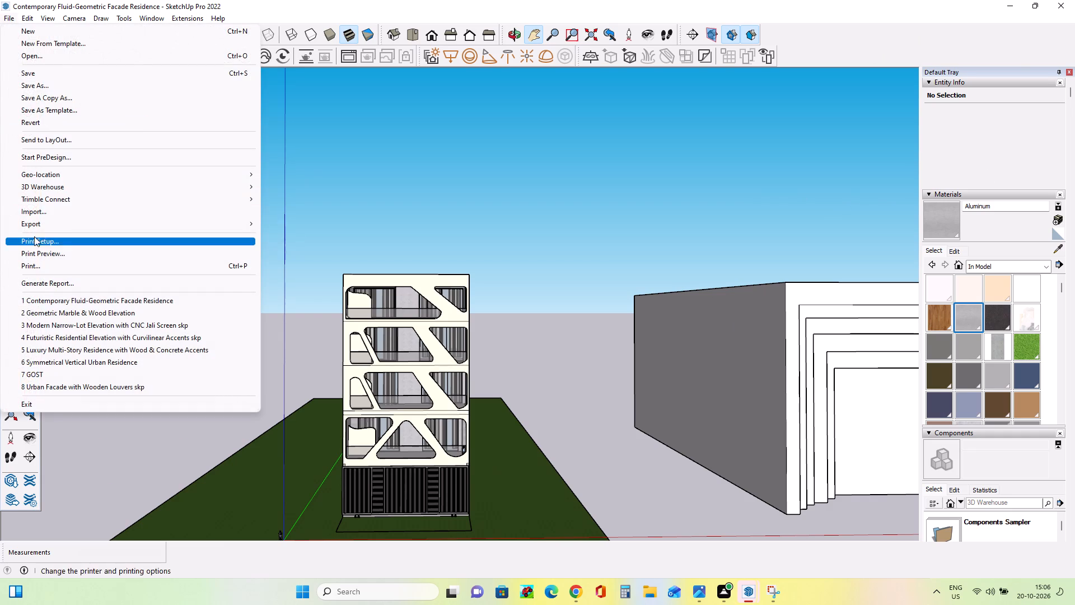
click(40, 207)
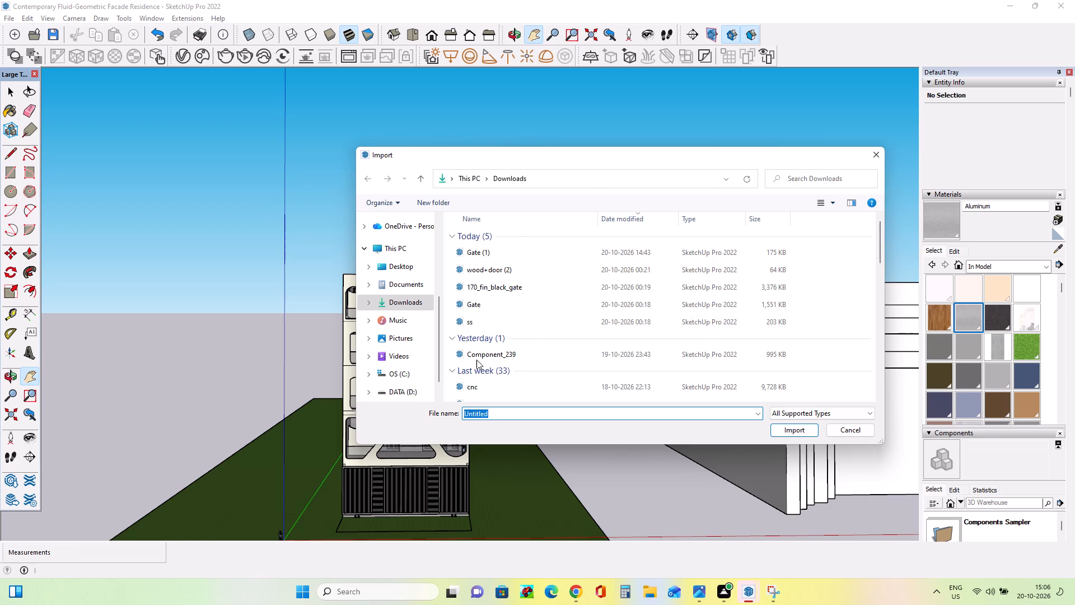
scroll(476, 364, down, 7)
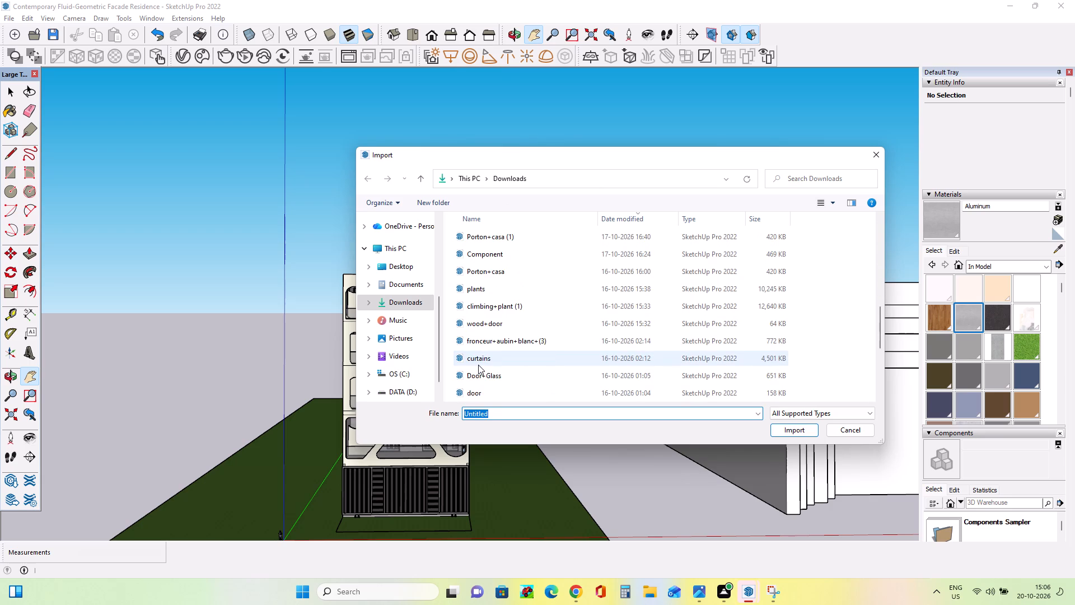
scroll(468, 374, down, 3)
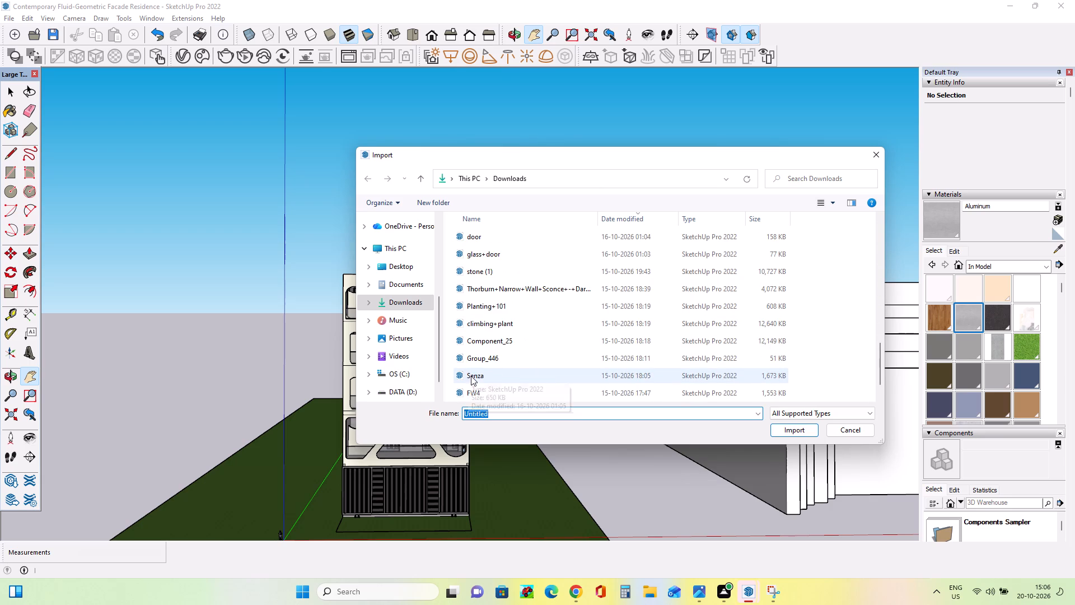
scroll(516, 369, up, 6)
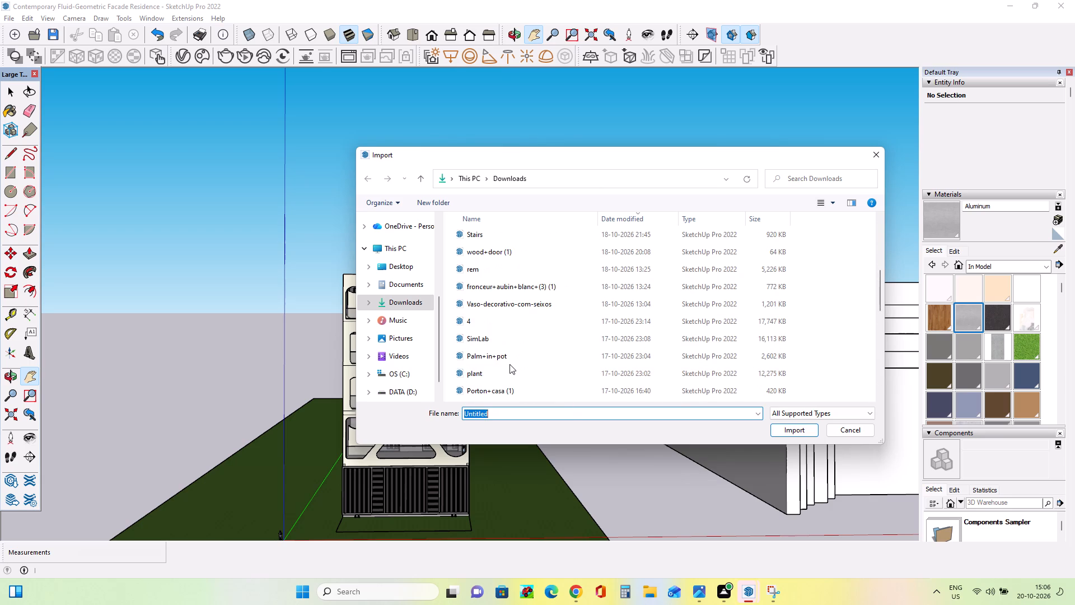
scroll(510, 364, down, 1)
click(499, 320)
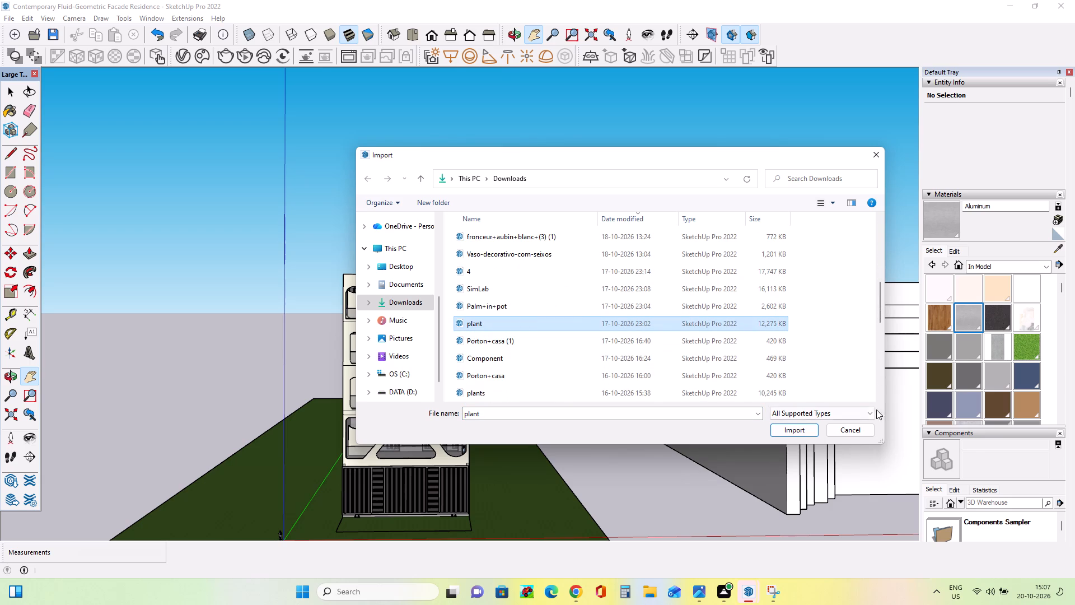
click(794, 431)
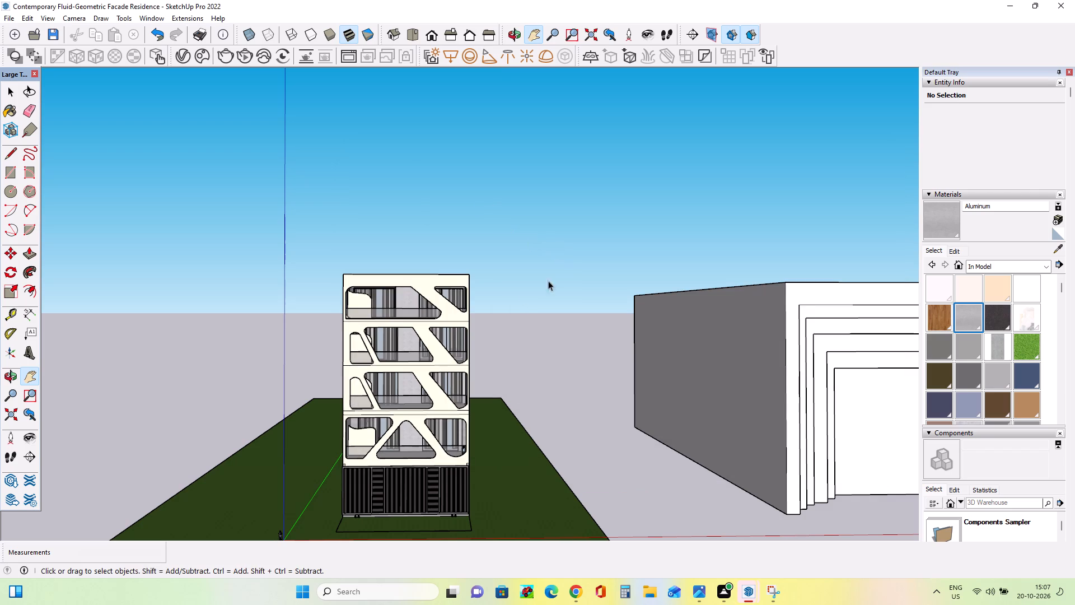
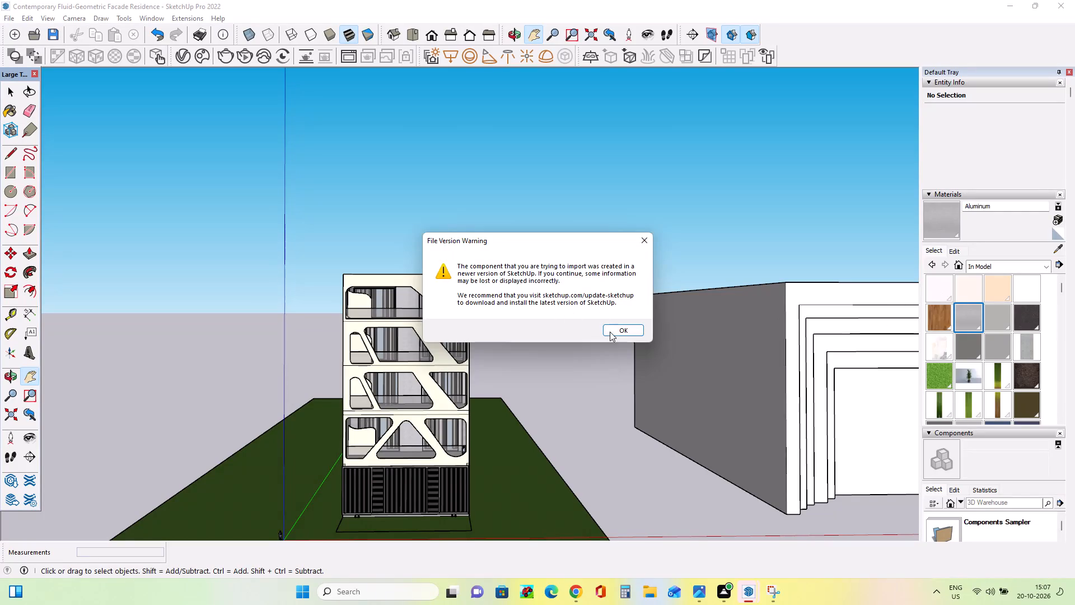
Place the imported plant component on open ground between the residence's lawn and the second box, and shift it about 15' 11".
click(616, 334)
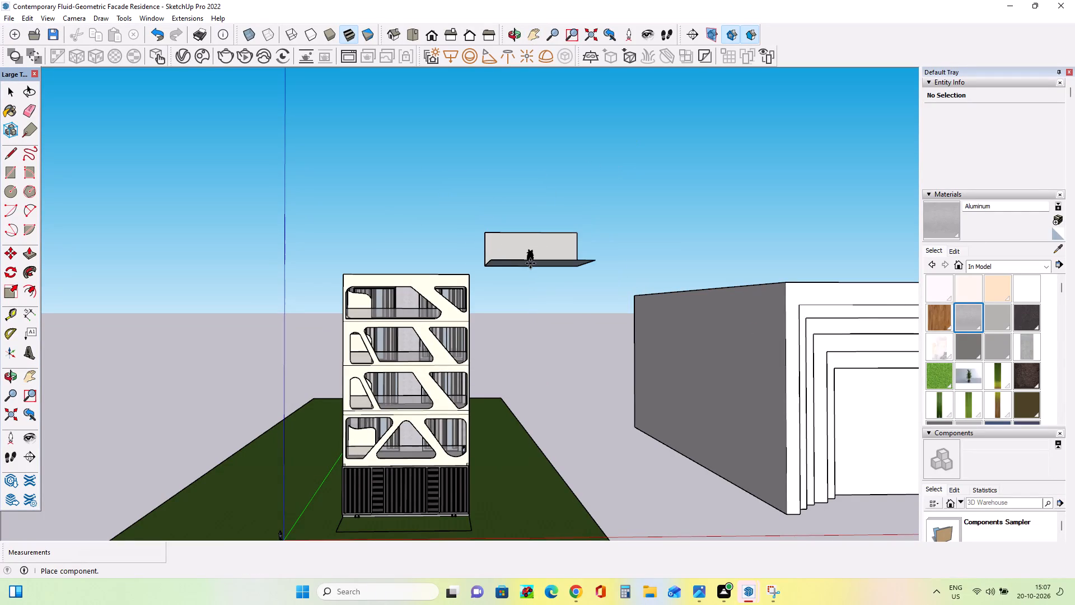
middle_drag(530, 266, 552, 357)
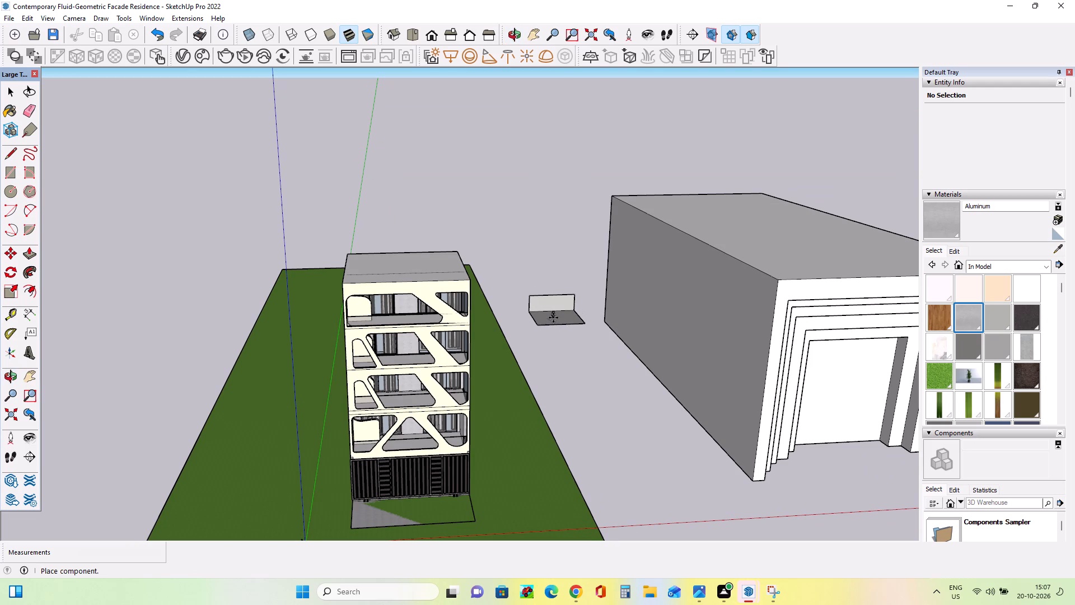
scroll(553, 318, up, 1)
click(553, 318)
scroll(559, 301, up, 11)
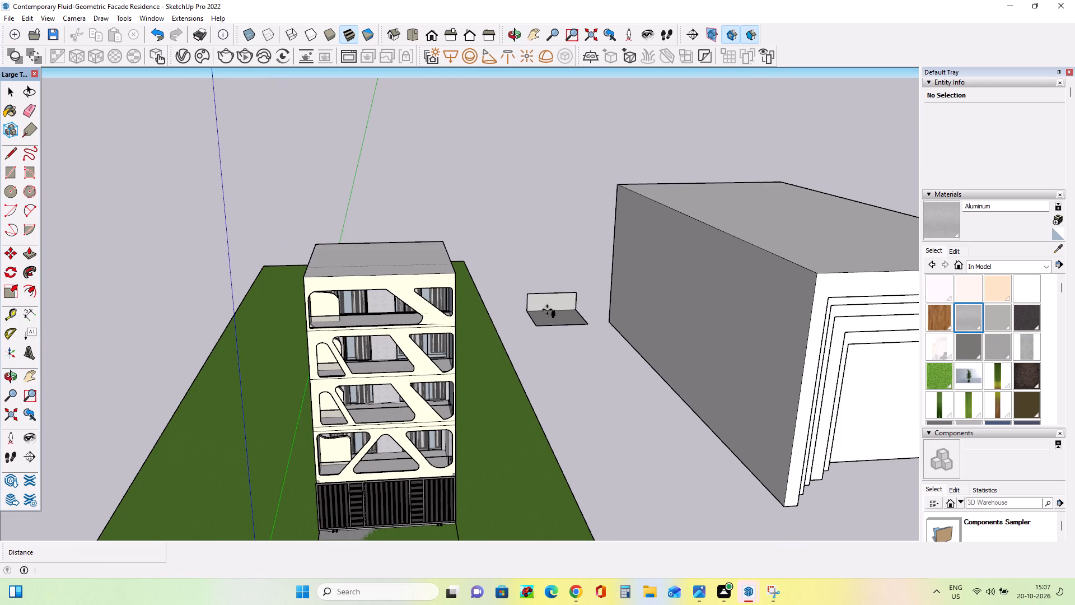
scroll(547, 310, up, 18)
click(549, 331)
click(551, 323)
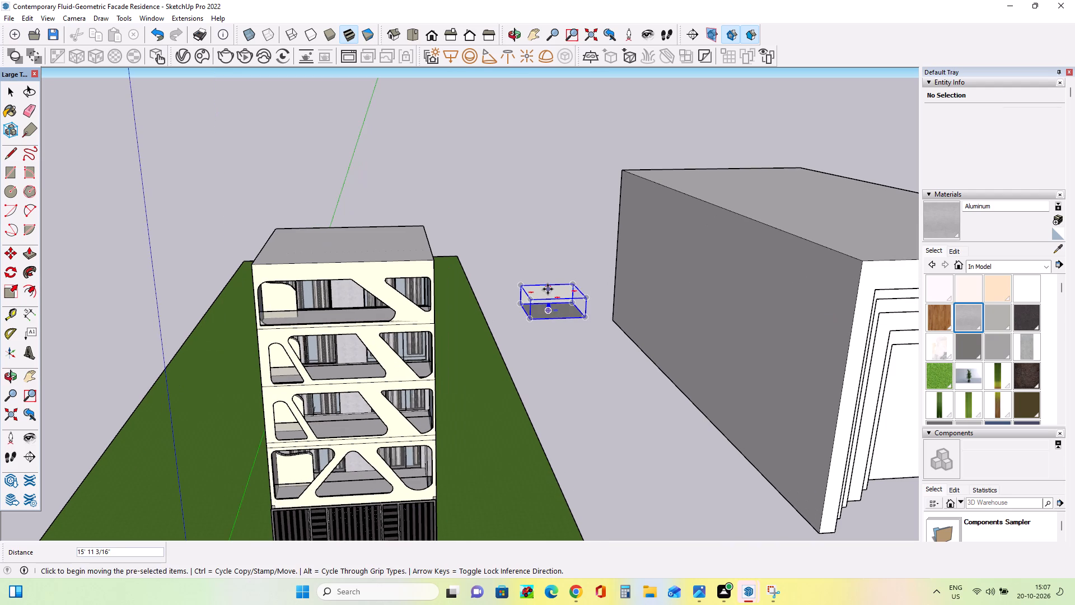
Edit the plant component and delete its backdrop wall and floor group and the small flat piece beside the plant.
scroll(548, 289, up, 9)
scroll(564, 300, down, 1)
scroll(564, 300, up, 5)
scroll(563, 301, down, 1)
scroll(563, 301, up, 13)
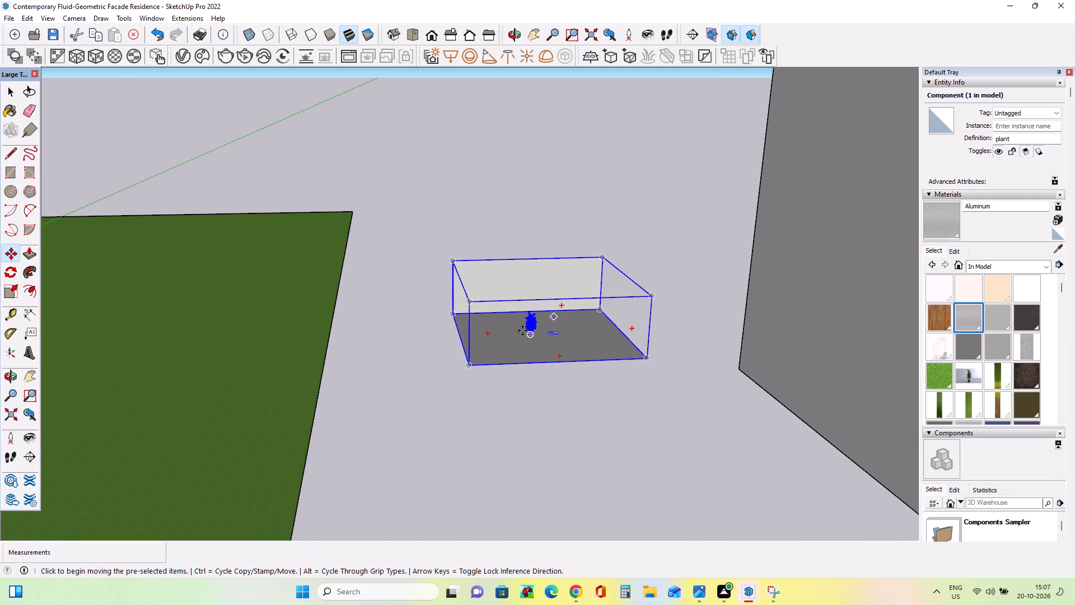
scroll(522, 331, up, 15)
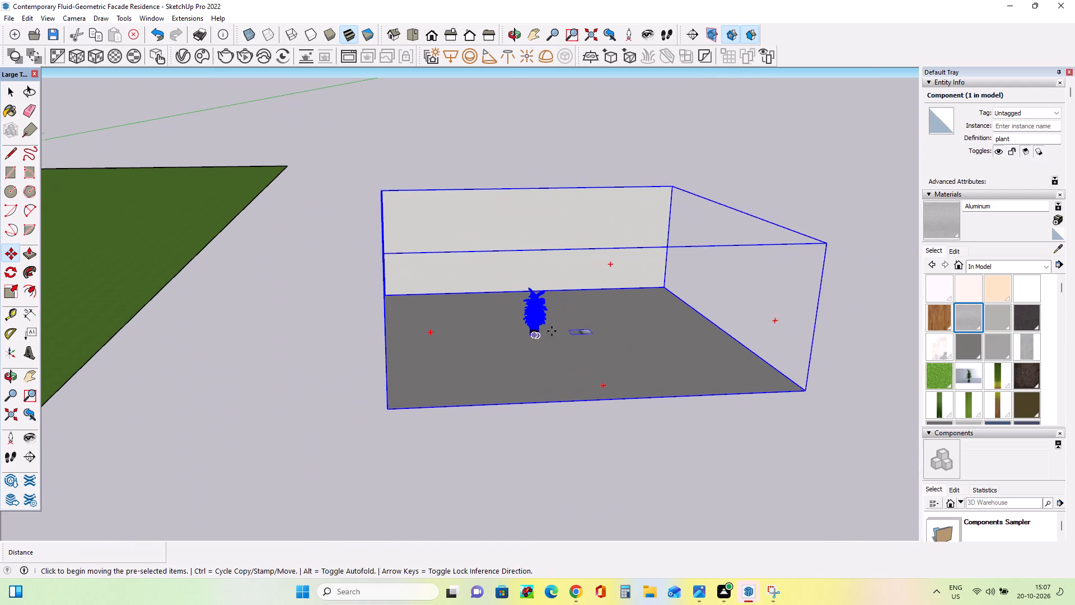
scroll(551, 331, up, 5)
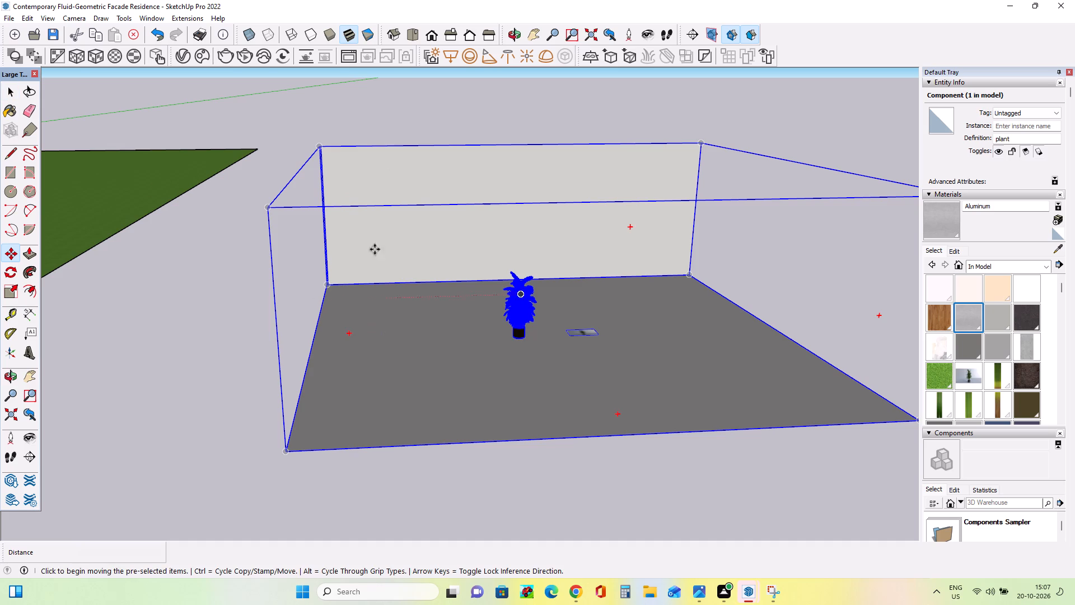
right_click(390, 178)
click(438, 239)
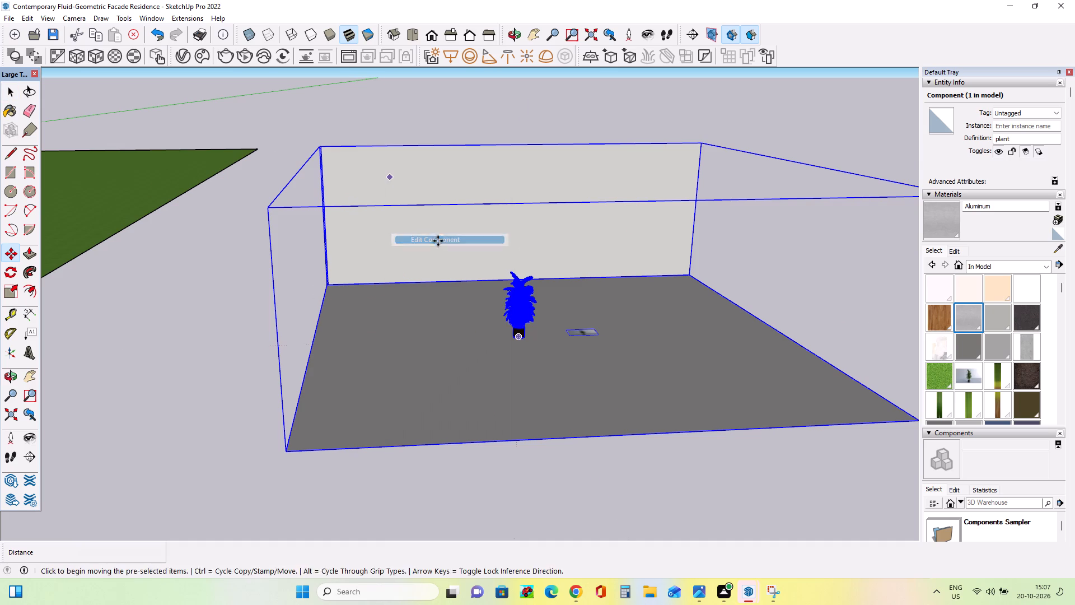
click(14, 90)
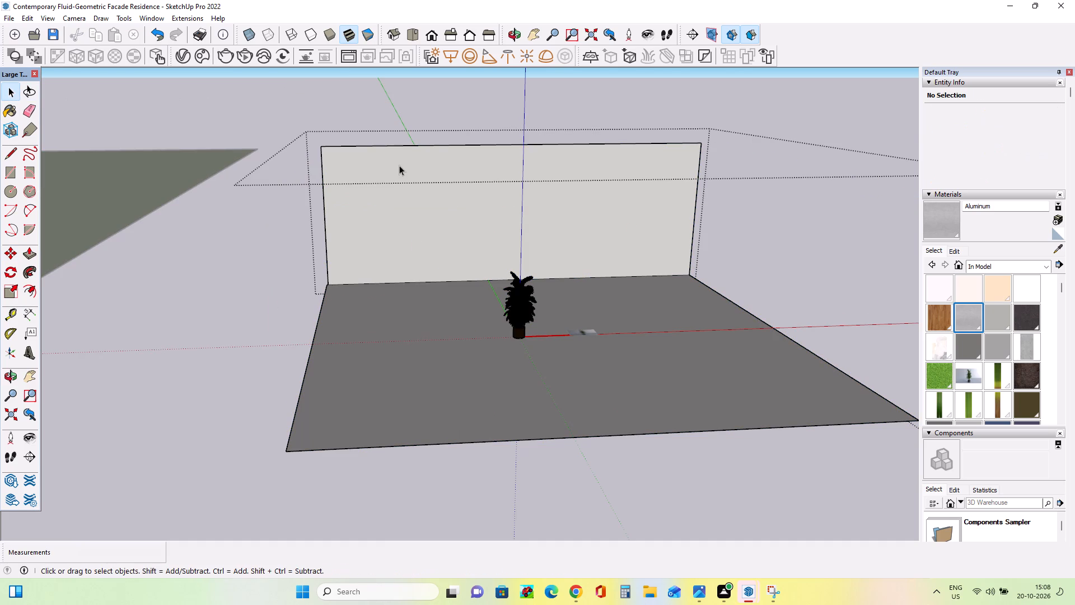
click(399, 165)
key(Delete)
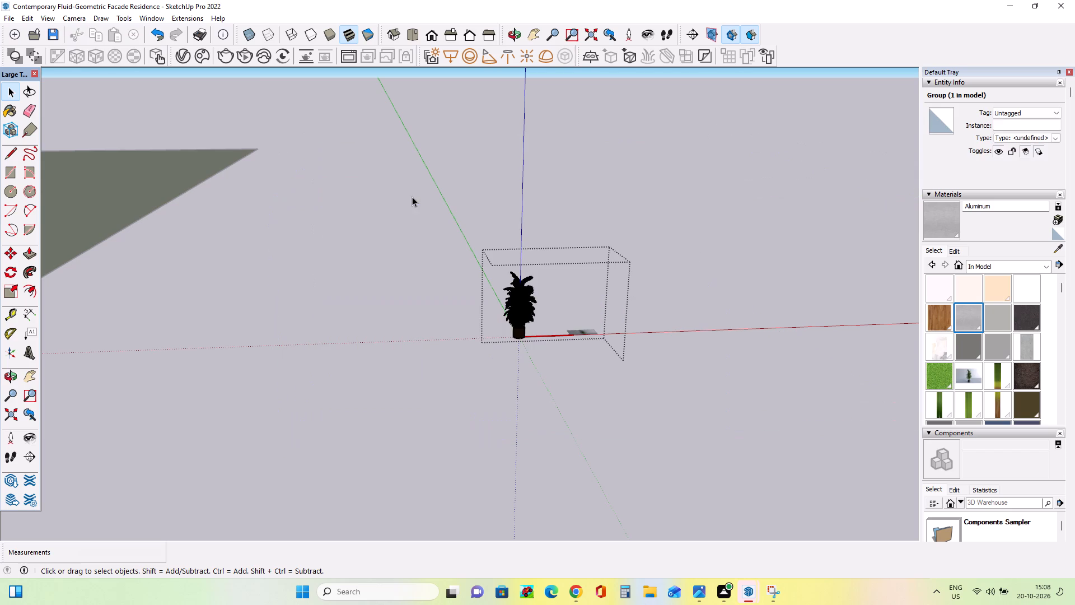
click(578, 332)
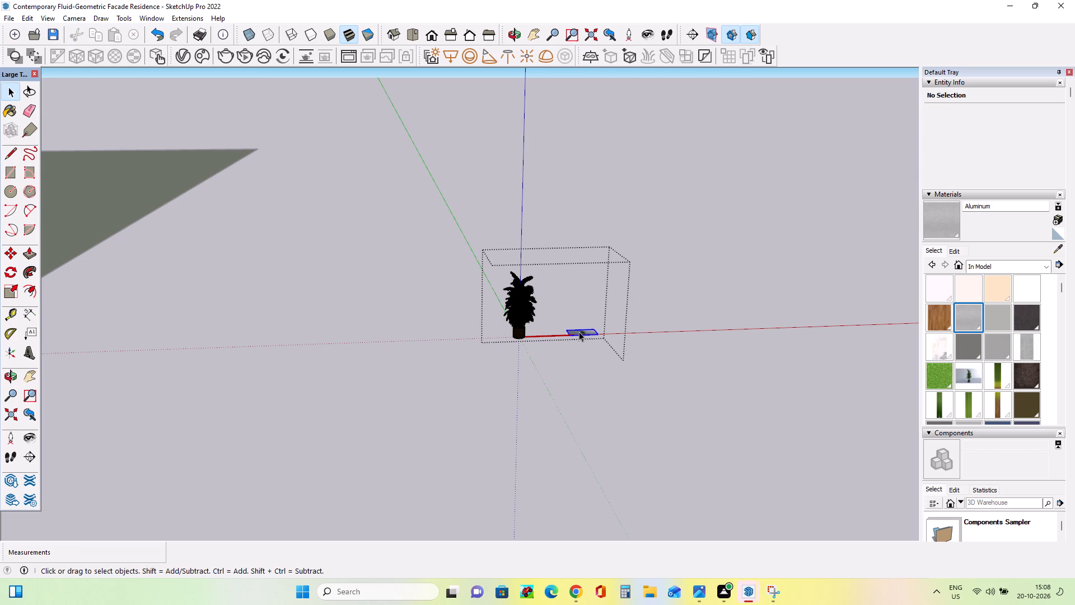
key(Delete)
Within the open component, move the potted plant away from the component's origin and over onto the residence's green lawn.
scroll(576, 326, down, 12)
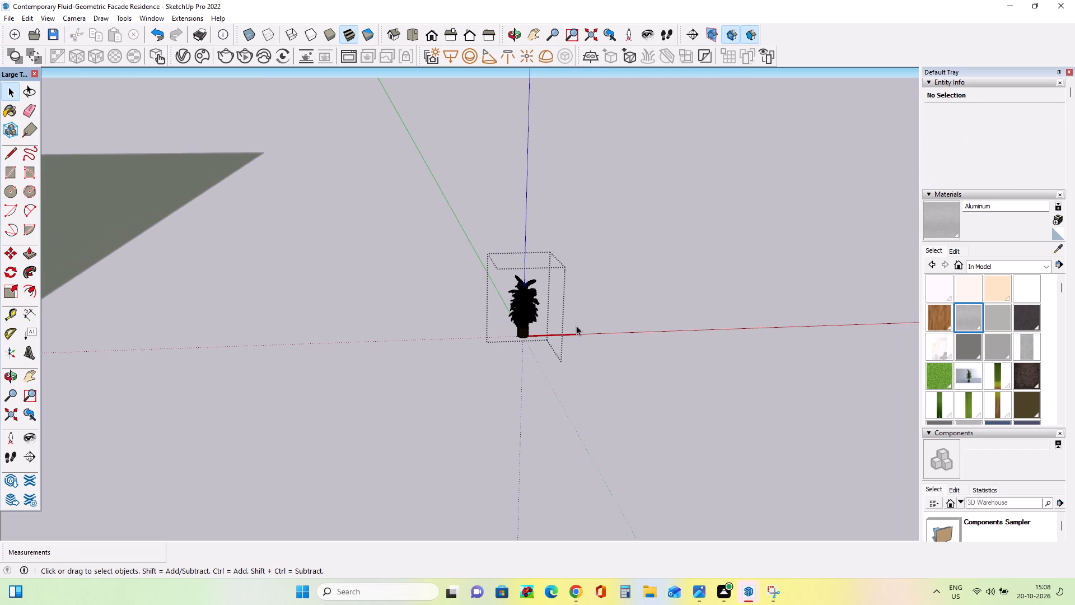
scroll(576, 325, down, 3)
scroll(614, 291, down, 17)
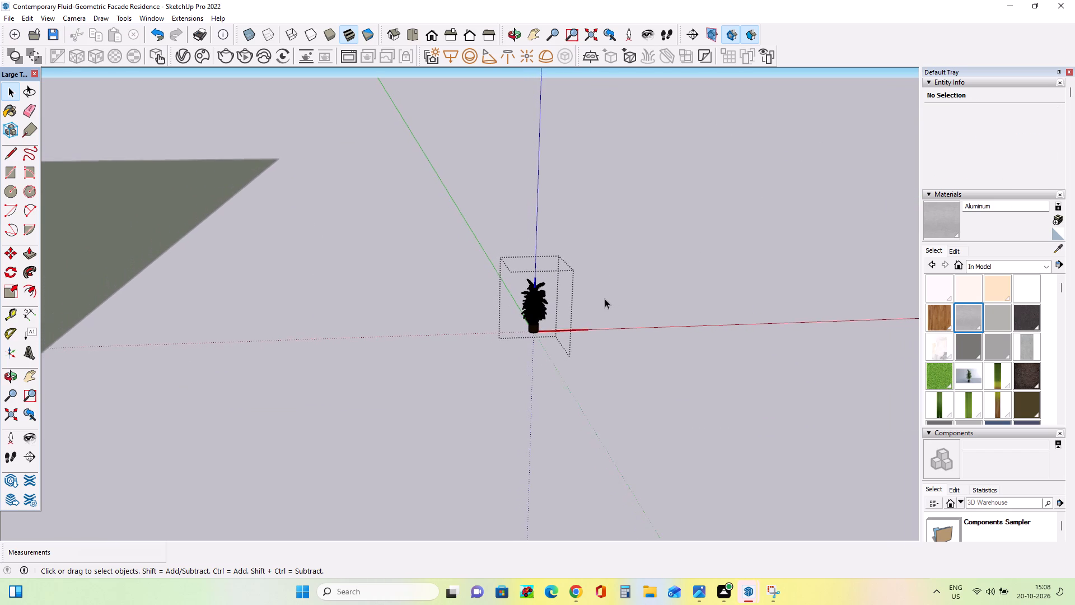
scroll(605, 299, down, 12)
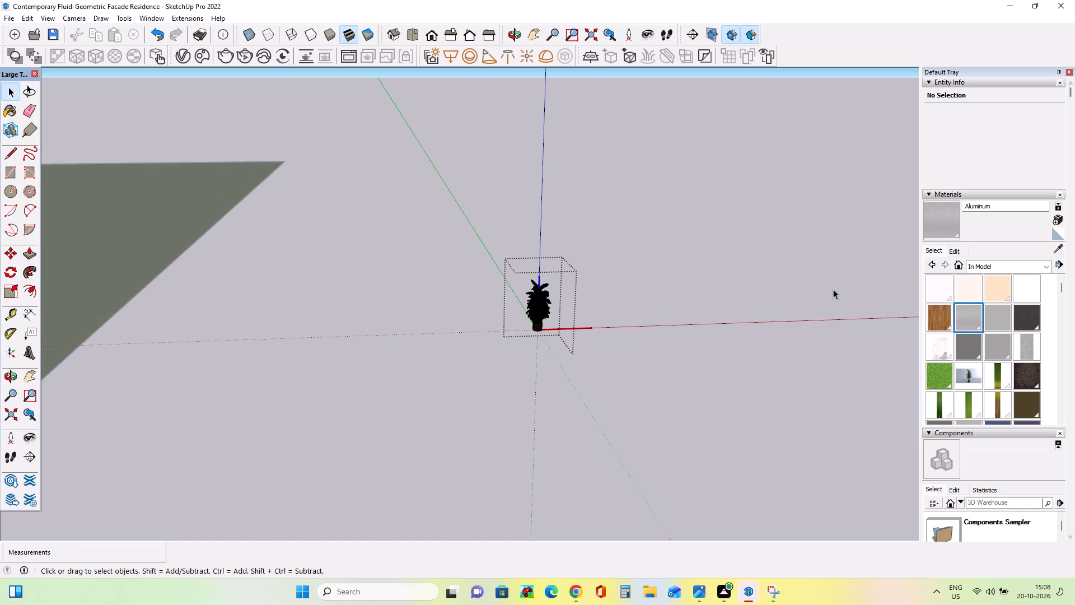
scroll(544, 427, down, 11)
scroll(664, 340, down, 5)
scroll(754, 355, down, 3)
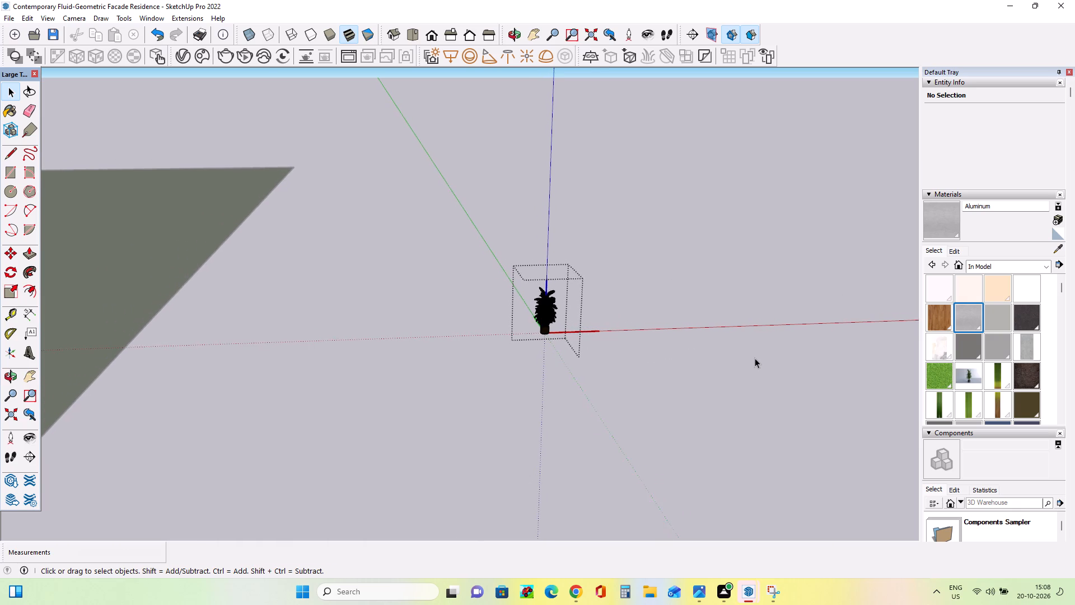
scroll(755, 358, down, 11)
scroll(751, 362, down, 14)
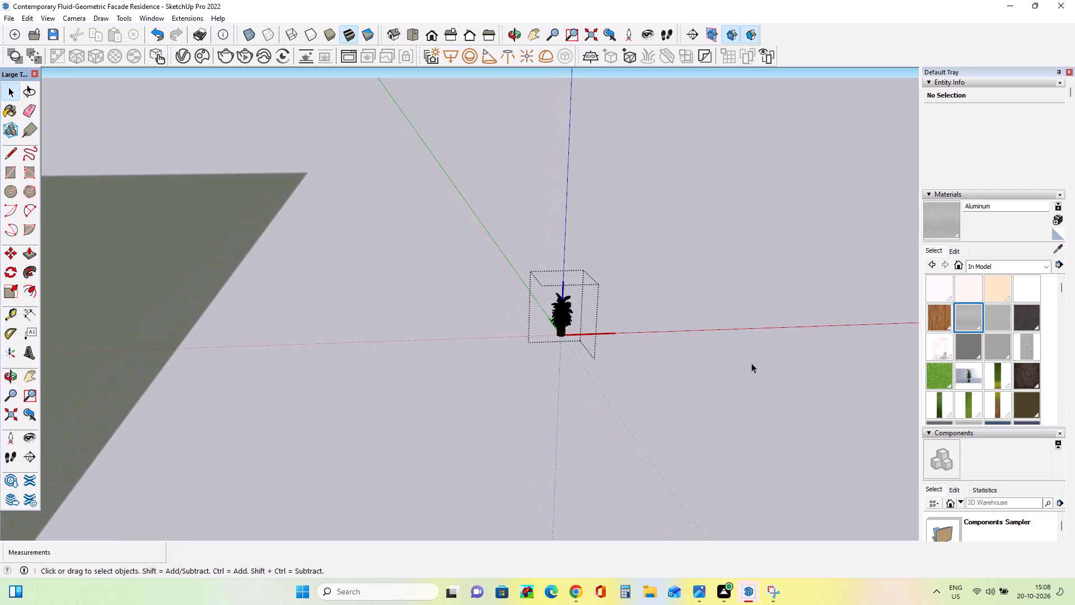
scroll(758, 362, down, 4)
middle_drag(451, 322, 562, 255)
scroll(562, 255, down, 9)
middle_drag(546, 347, 476, 384)
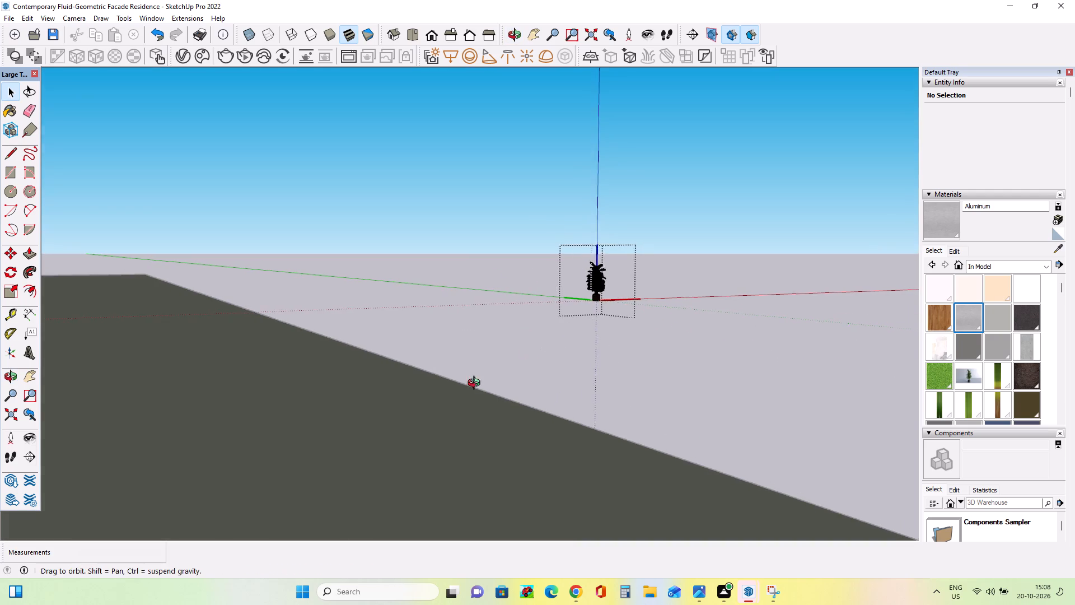
middle_drag(476, 384, 464, 390)
scroll(464, 390, down, 5)
scroll(669, 291, down, 5)
scroll(740, 304, down, 15)
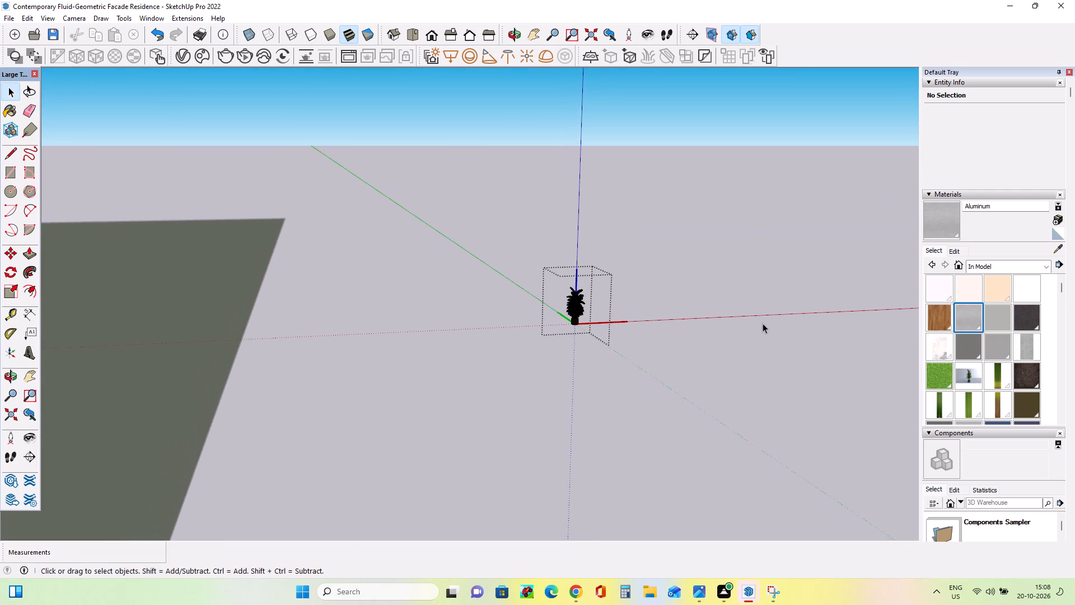
scroll(763, 323, down, 18)
scroll(763, 321, up, 1)
scroll(763, 321, down, 11)
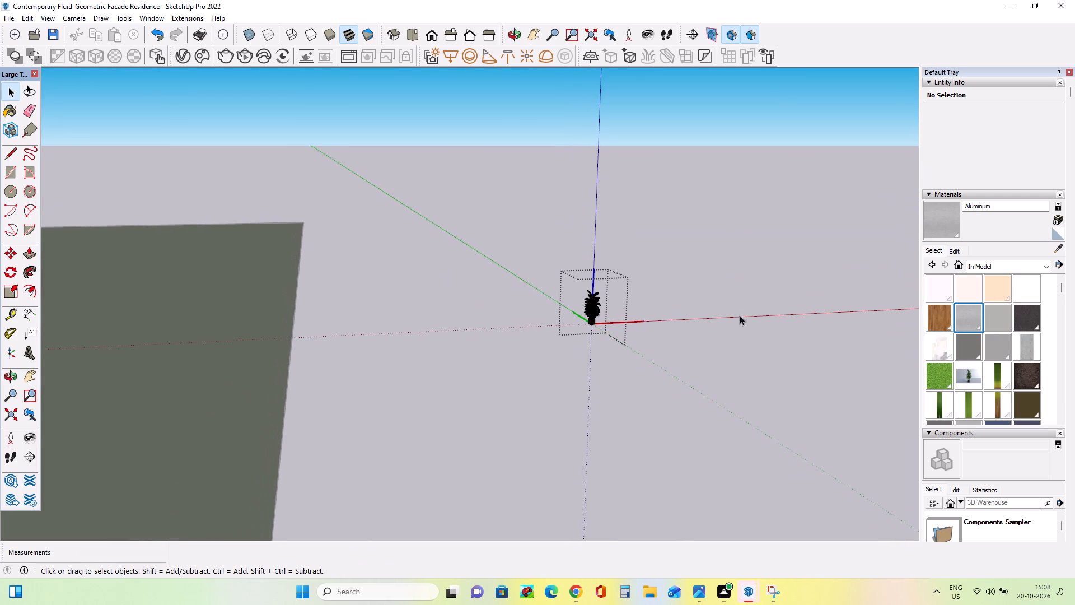
click(17, 250)
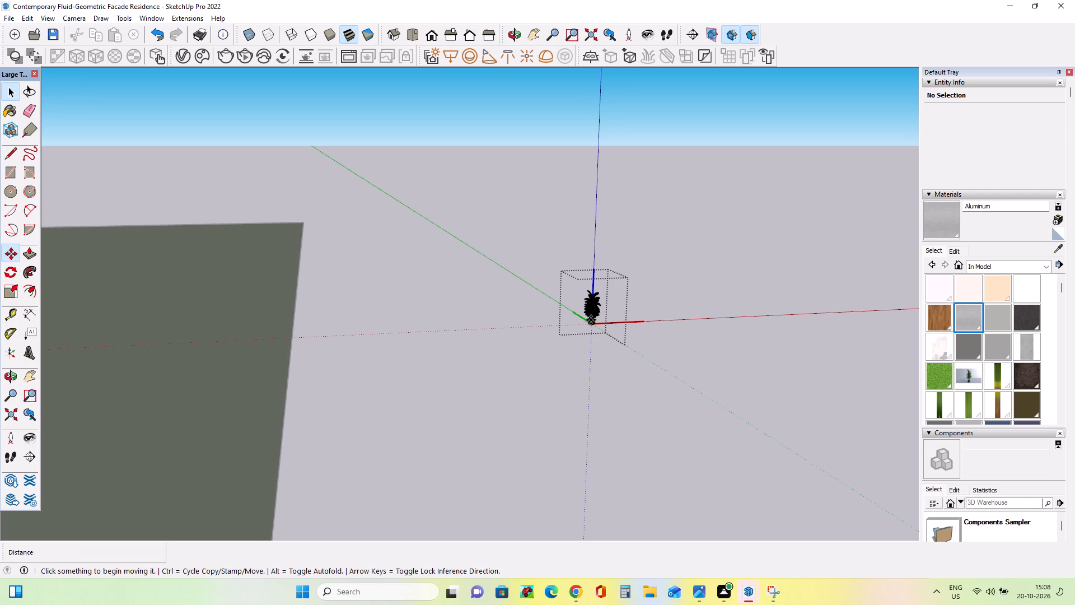
drag(591, 319, 455, 367)
drag(611, 324, 538, 373)
click(12, 92)
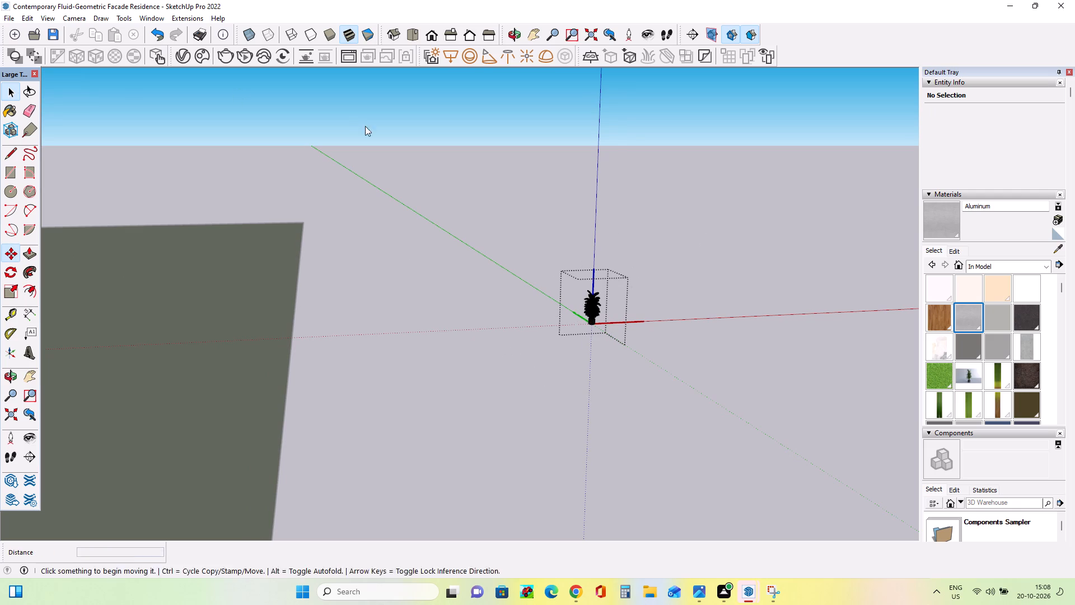
click(11, 90)
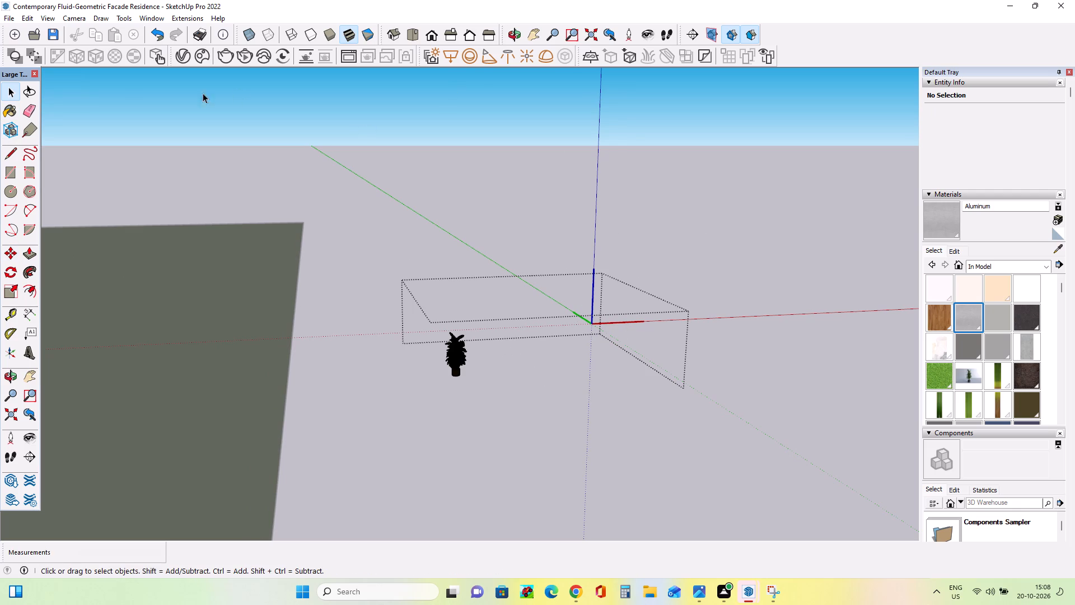
click(460, 354)
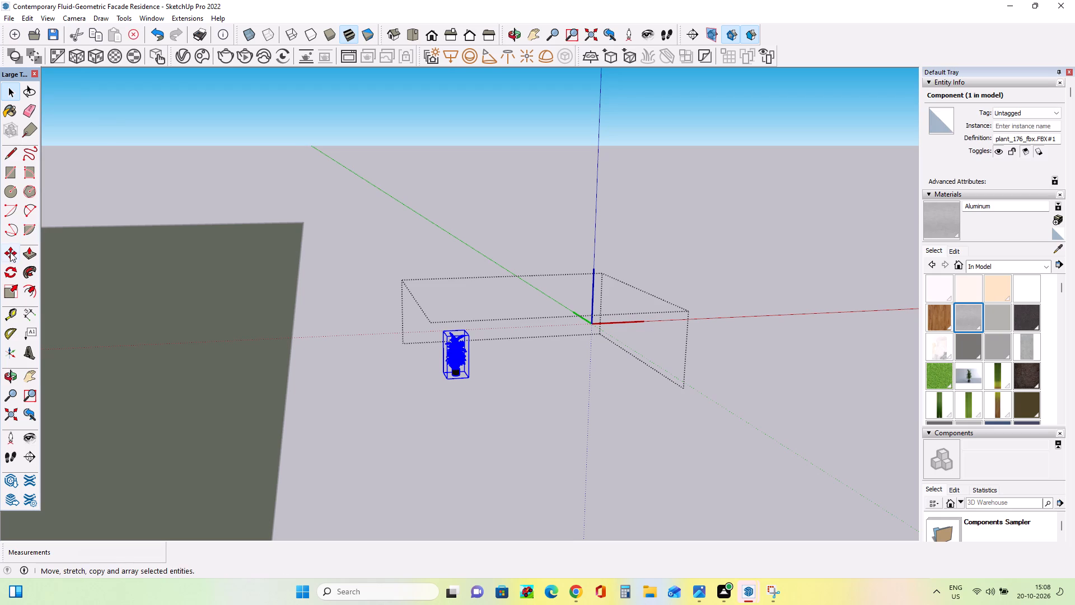
click(11, 251)
drag(457, 381, 133, 482)
Try to move the selected potted plant from the lawn's edge across to the front base of the residence's facade.
scroll(636, 367, down, 13)
scroll(730, 332, up, 1)
scroll(730, 332, down, 9)
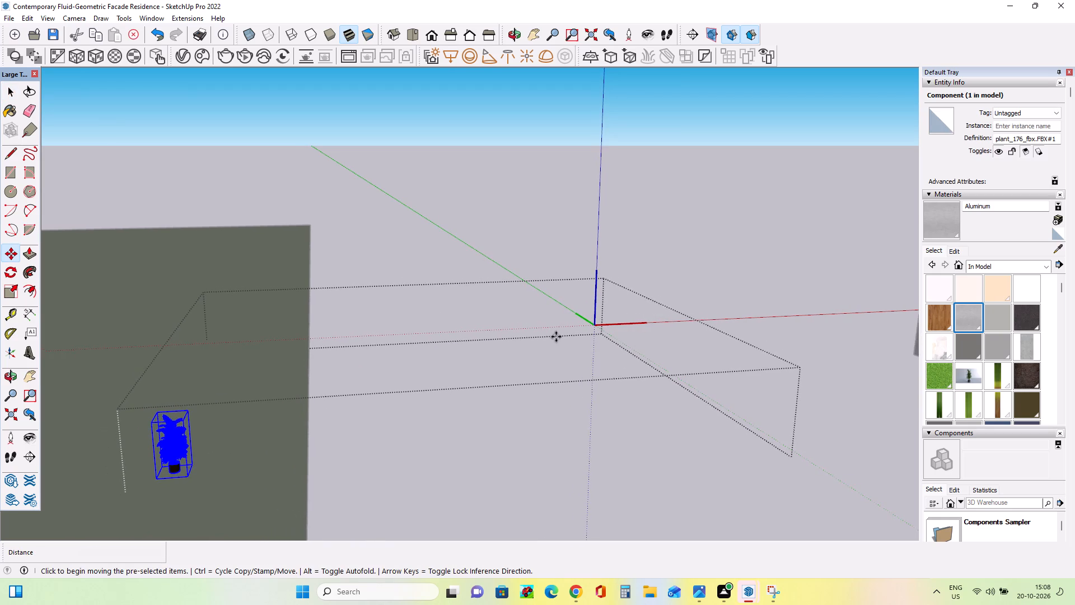
scroll(560, 334, down, 20)
scroll(560, 334, down, 12)
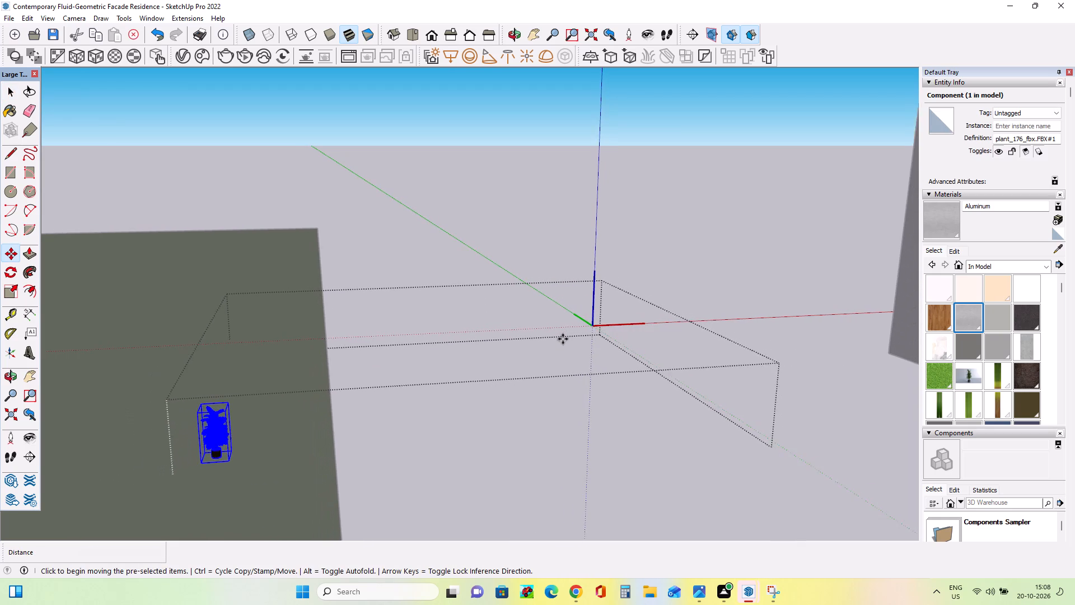
scroll(563, 339, down, 20)
scroll(563, 339, down, 14)
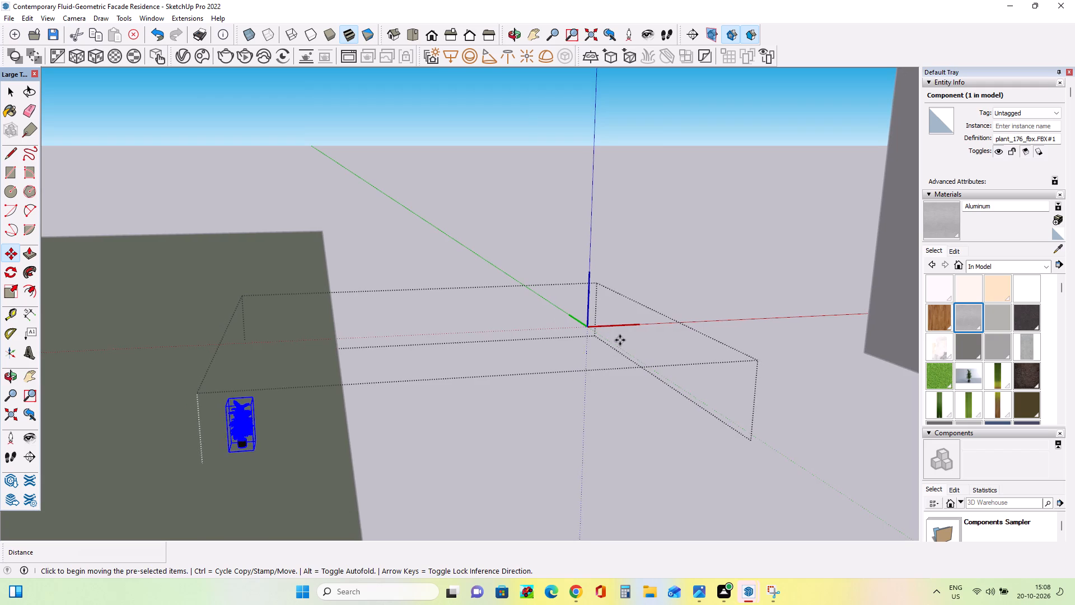
middle_drag(646, 332, 667, 365)
scroll(648, 339, down, 9)
scroll(427, 408, down, 3)
scroll(506, 250, down, 3)
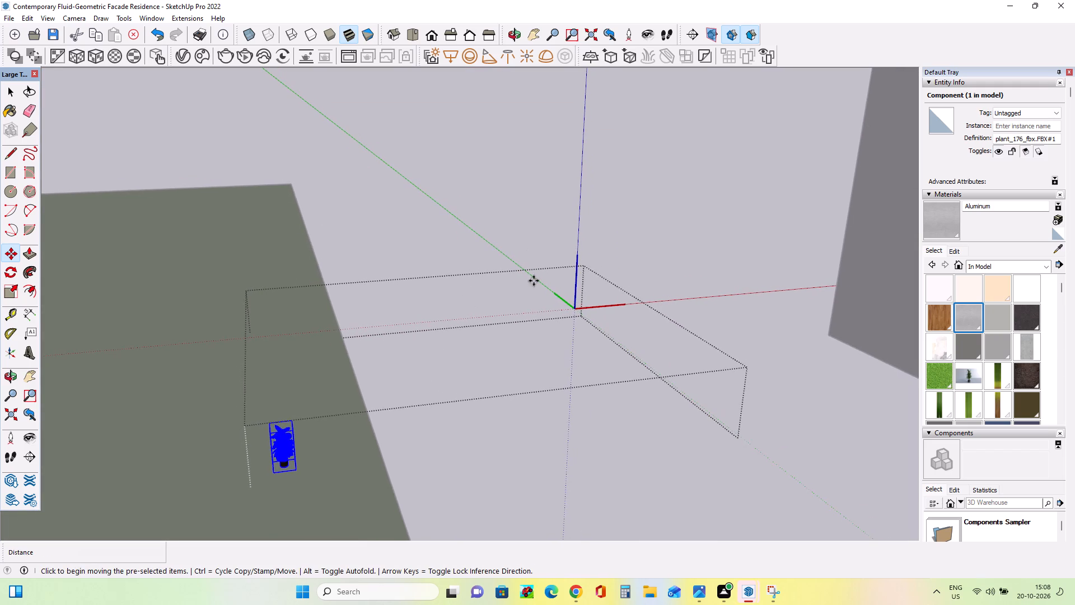
scroll(534, 281, down, 20)
scroll(534, 281, down, 13)
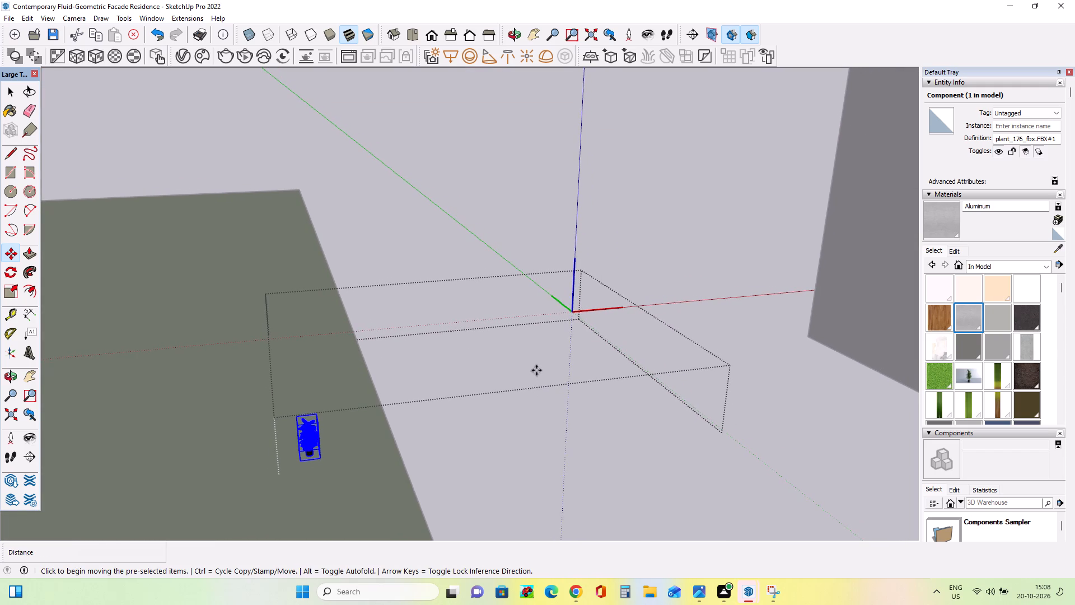
scroll(536, 370, down, 20)
scroll(536, 370, down, 12)
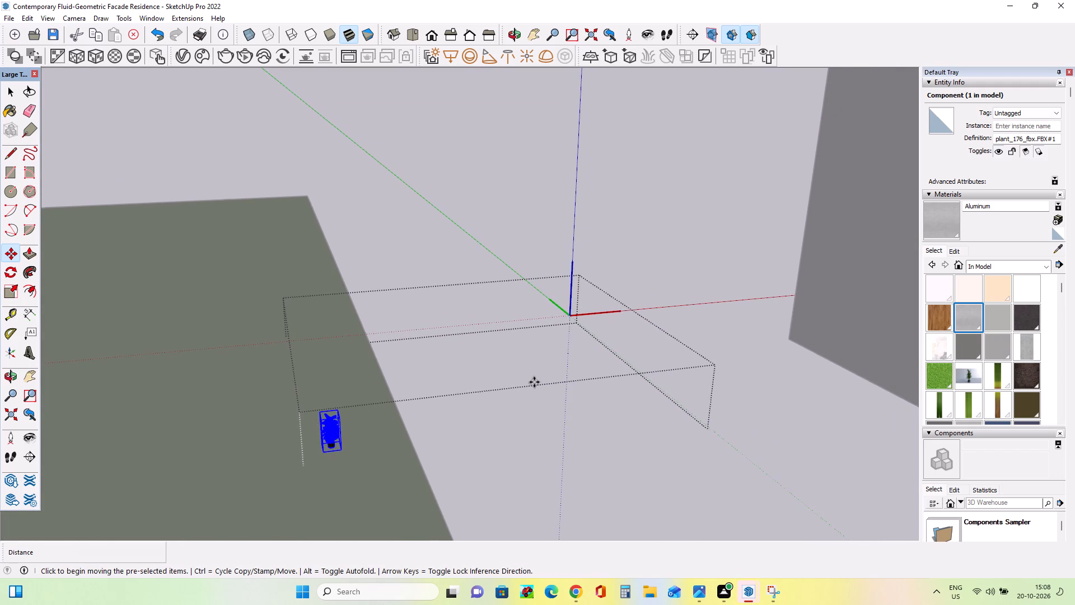
scroll(534, 382, down, 20)
scroll(534, 382, down, 12)
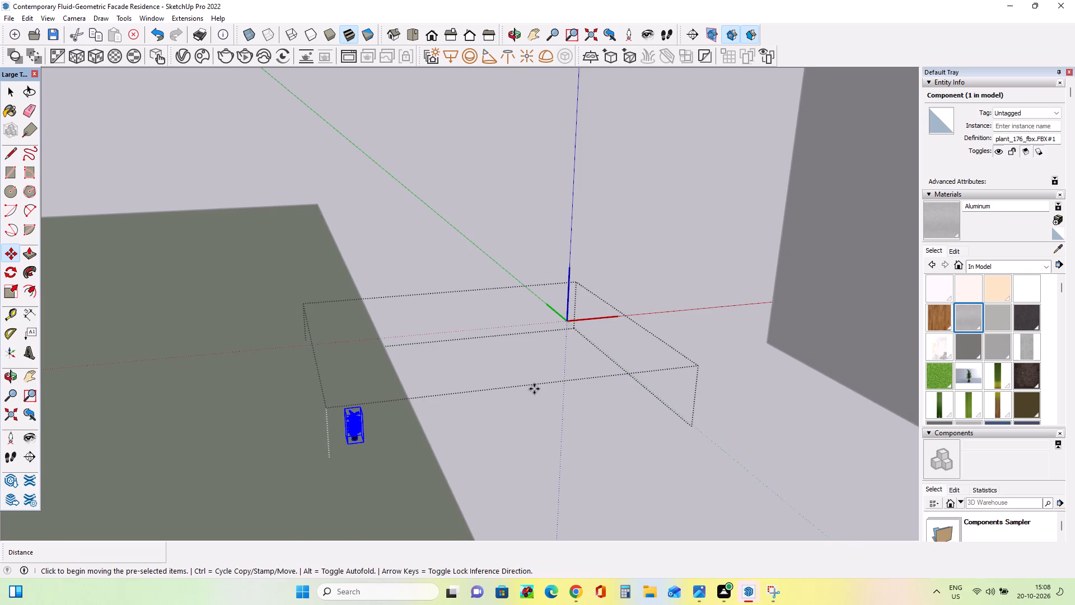
scroll(534, 389, down, 20)
scroll(534, 389, down, 4)
middle_drag(531, 415, 516, 399)
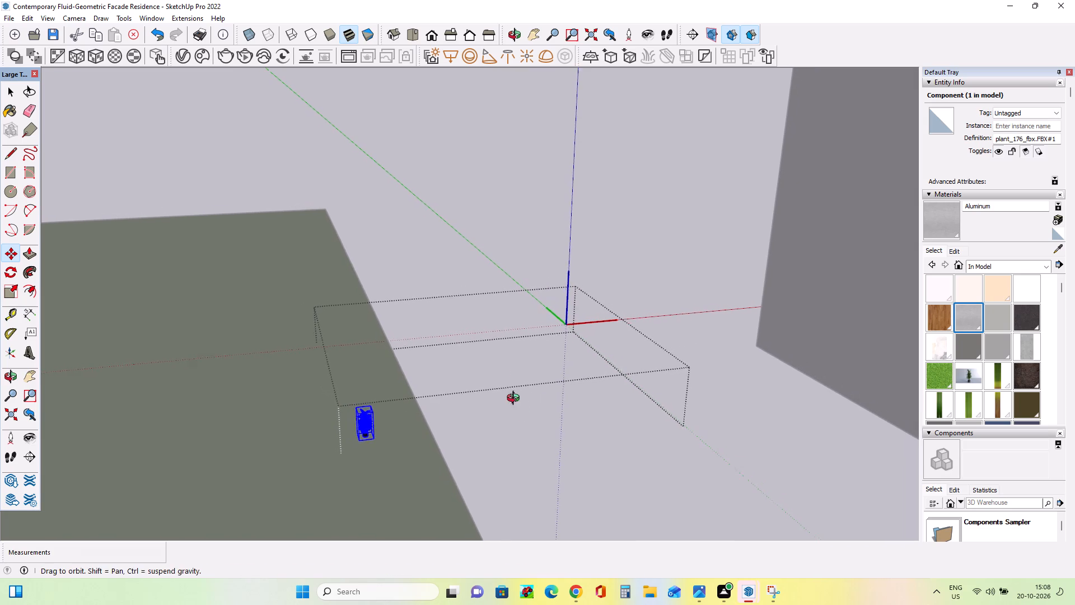
middle_drag(516, 399, 500, 326)
scroll(500, 326, down, 5)
middle_drag(632, 350, 517, 371)
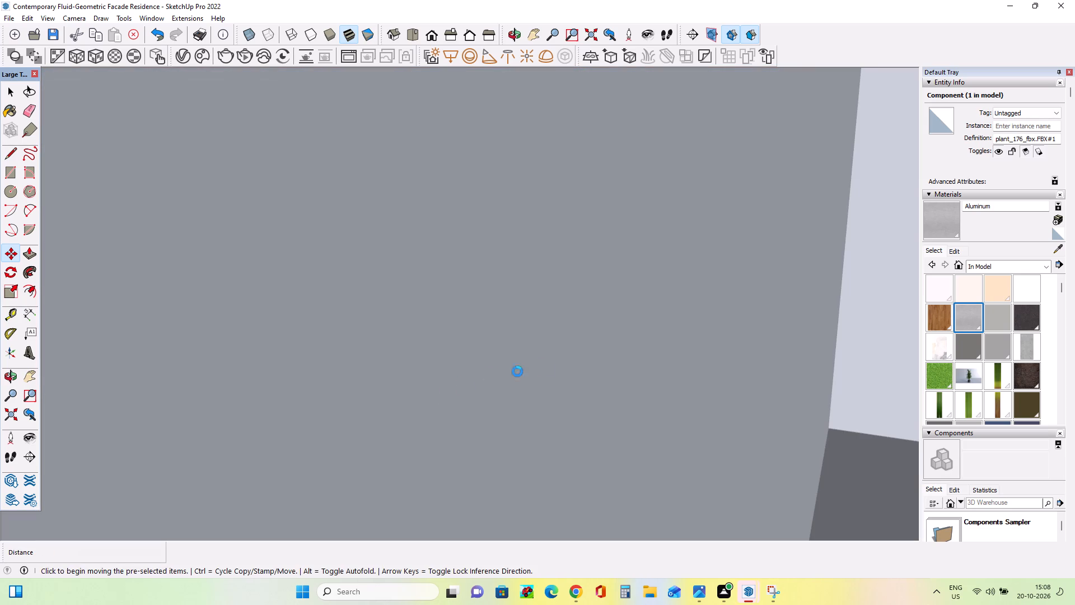
middle_drag(517, 371, 628, 383)
scroll(628, 383, down, 5)
scroll(514, 353, up, 1)
scroll(471, 338, down, 19)
scroll(457, 365, up, 1)
scroll(457, 365, down, 3)
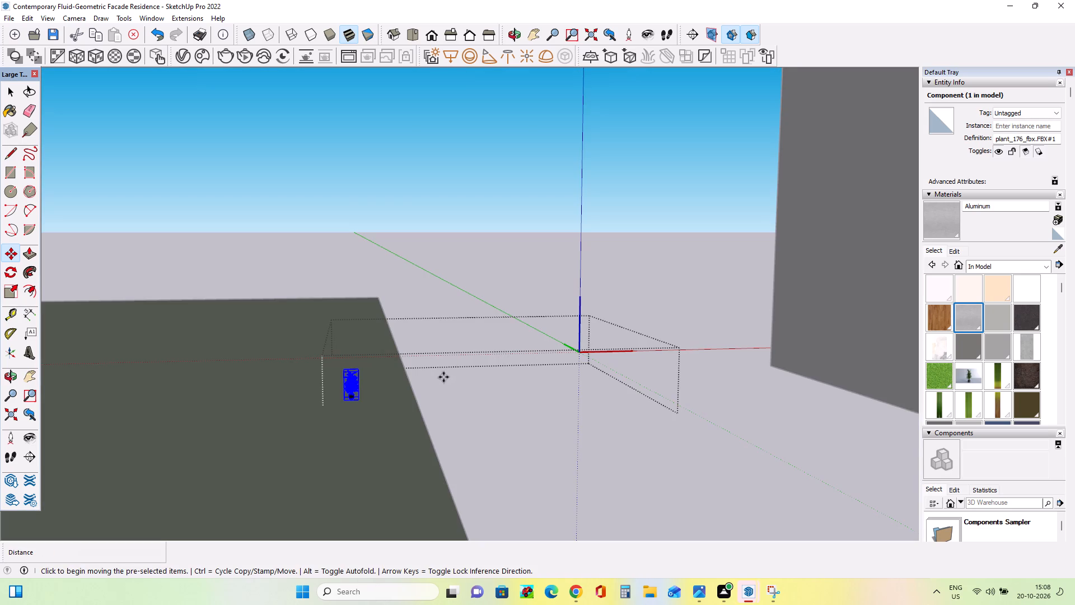
scroll(443, 377, down, 20)
scroll(443, 377, down, 3)
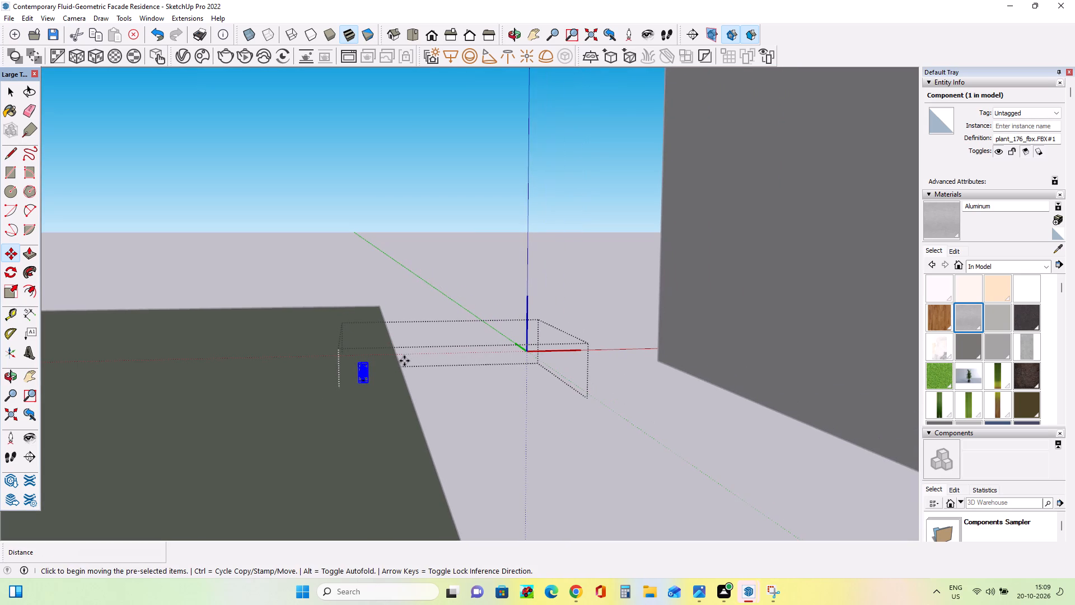
scroll(404, 361, down, 4)
ctrl+scroll(406, 368, down, 20)
ctrl+scroll(406, 368, down, 1)
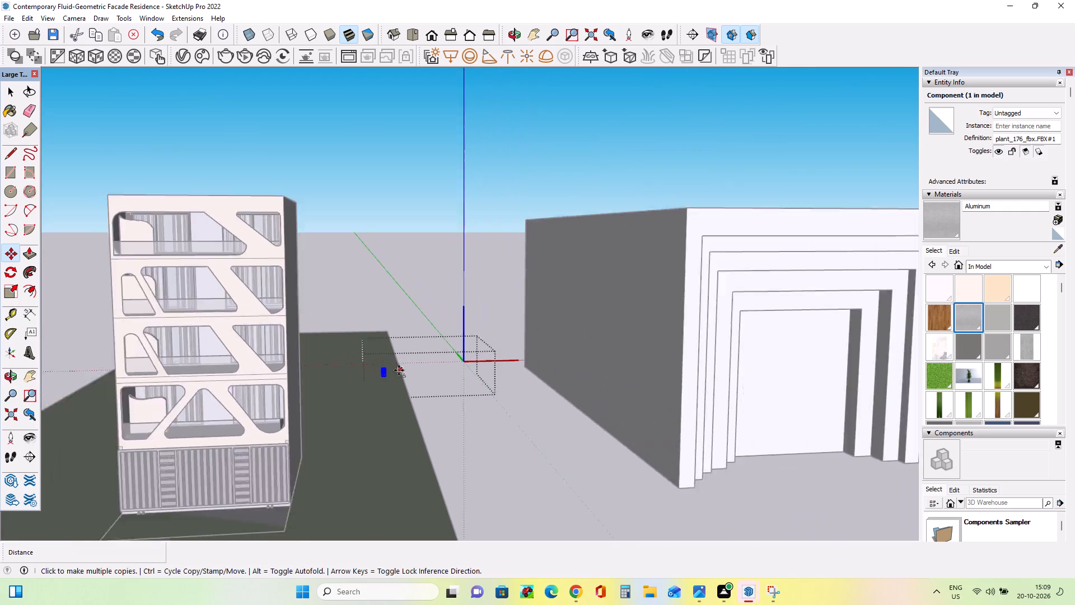
middle_drag(399, 393, 394, 419)
drag(392, 351, 389, 360)
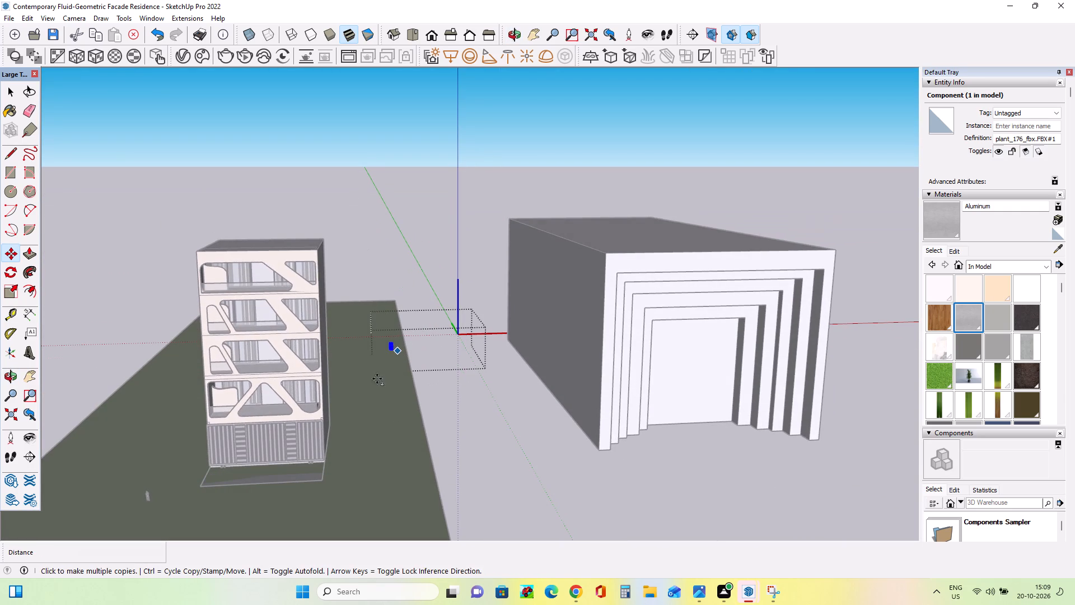
drag(390, 345, 272, 480)
drag(392, 347, 230, 474)
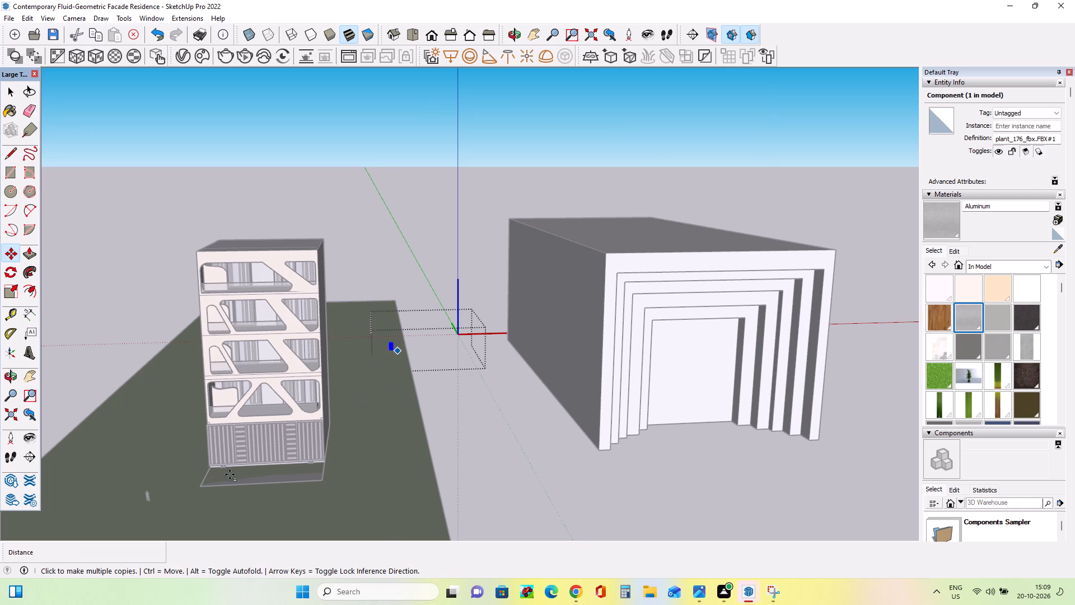
drag(230, 474, 251, 457)
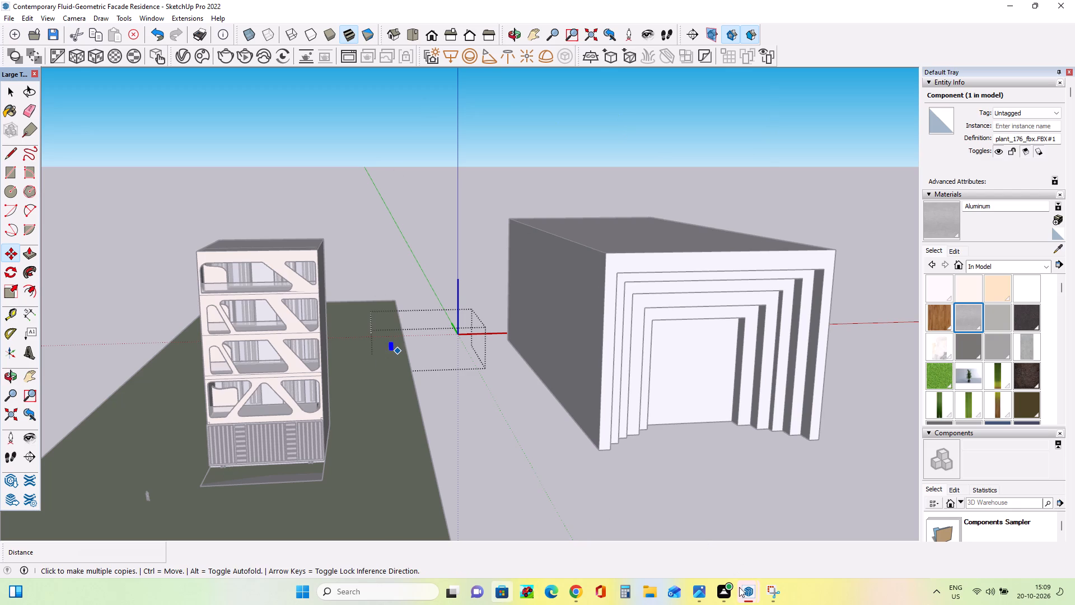
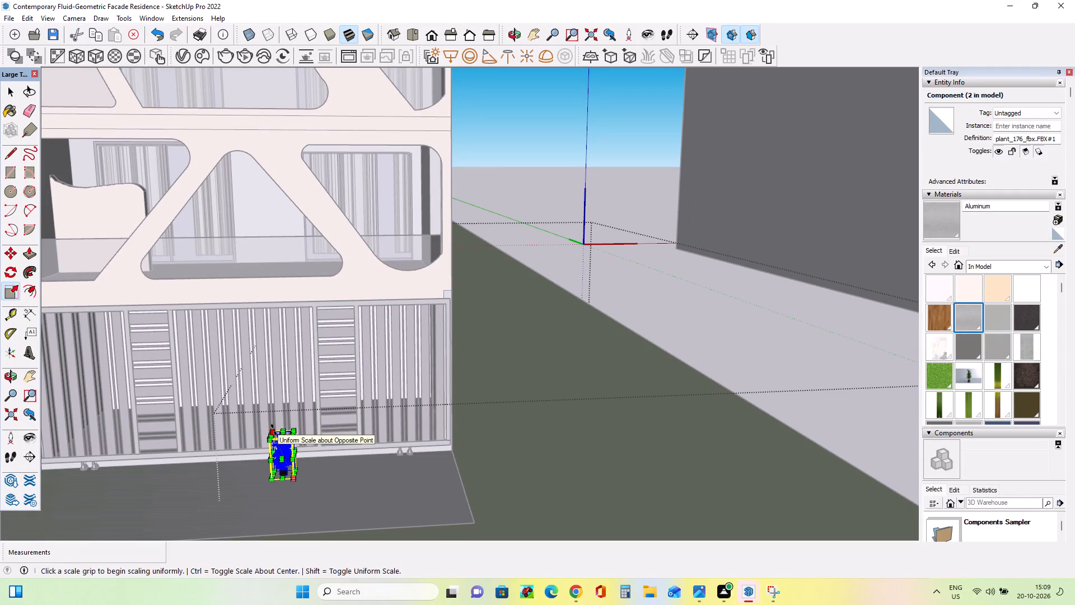
Scale the selected potted plant up uniformly by about 3.35 about its opposite corner.
click(274, 430)
click(137, 361)
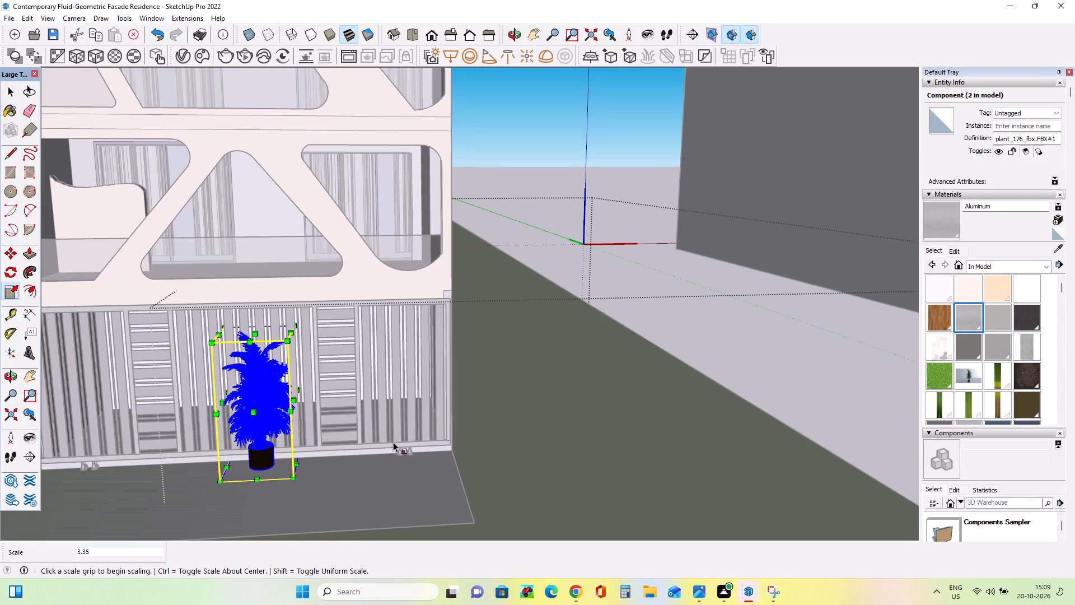
Move the enlarged potted plant about 3' sideways along the slatted ground-floor front of the residence.
scroll(476, 440, down, 3)
scroll(538, 445, down, 9)
middle_drag(473, 441, 590, 427)
click(10, 255)
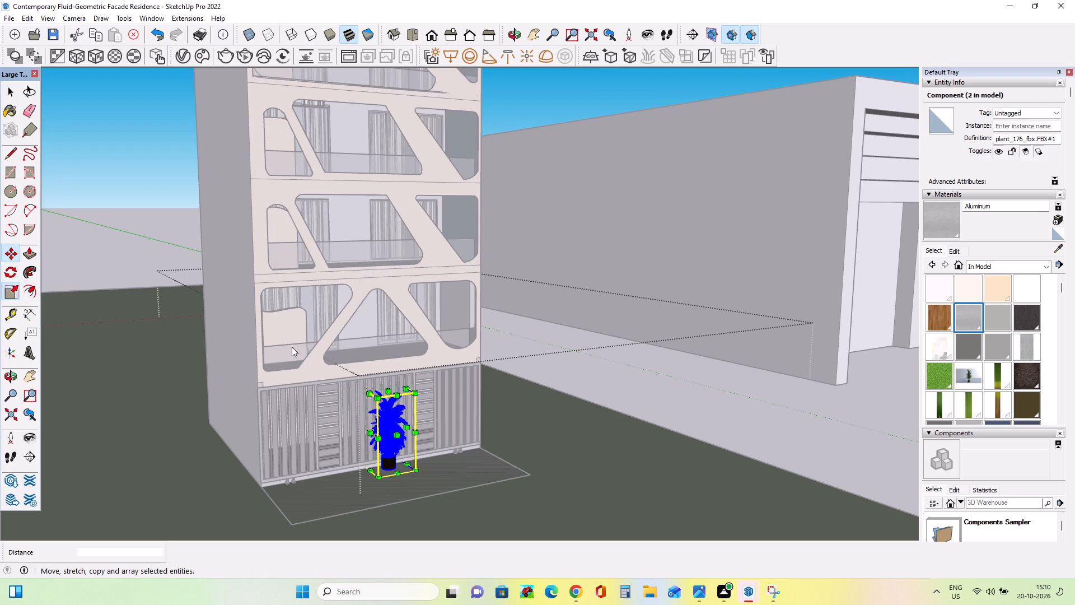
drag(403, 470, 394, 472)
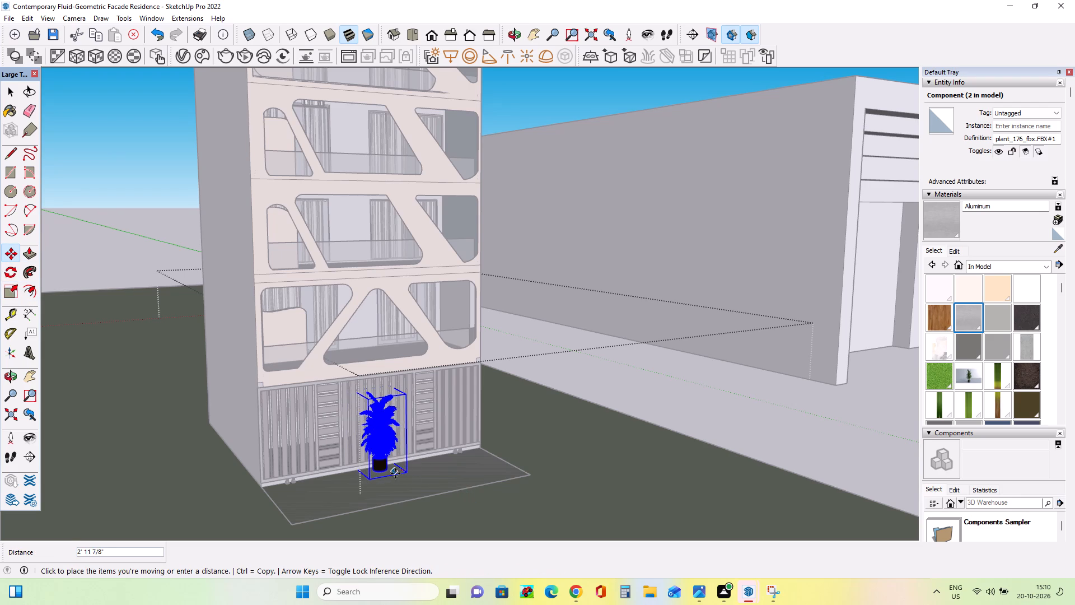
click(399, 473)
Finish editing the plant component by closing it and clearing the selection.
middle_drag(437, 474, 343, 511)
scroll(343, 511, down, 4)
scroll(389, 503, down, 4)
scroll(466, 484, down, 9)
middle_drag(445, 484, 431, 477)
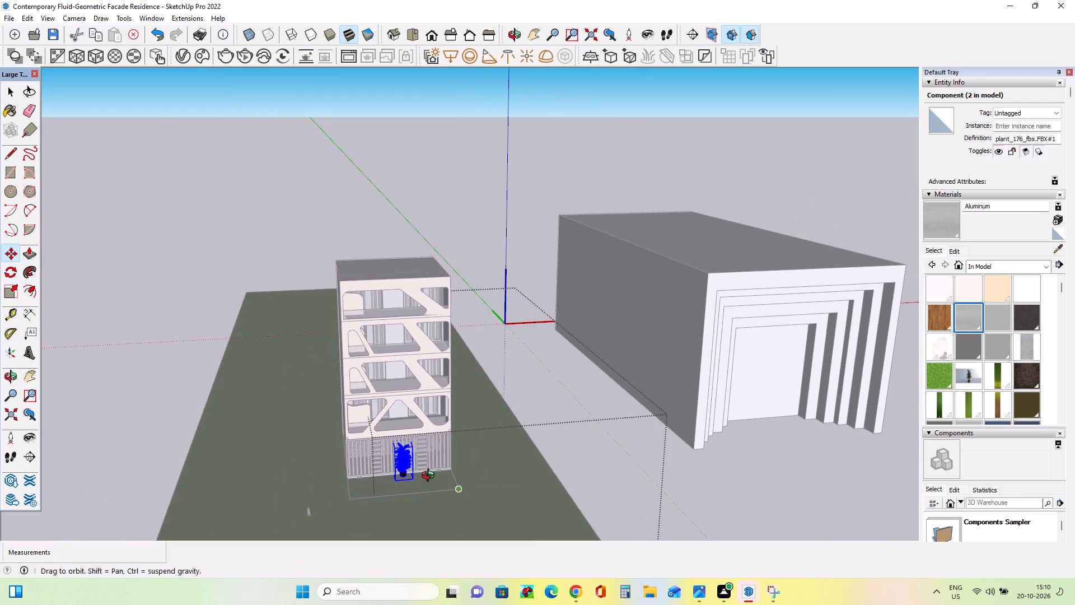
middle_drag(431, 477, 417, 469)
scroll(423, 468, up, 2)
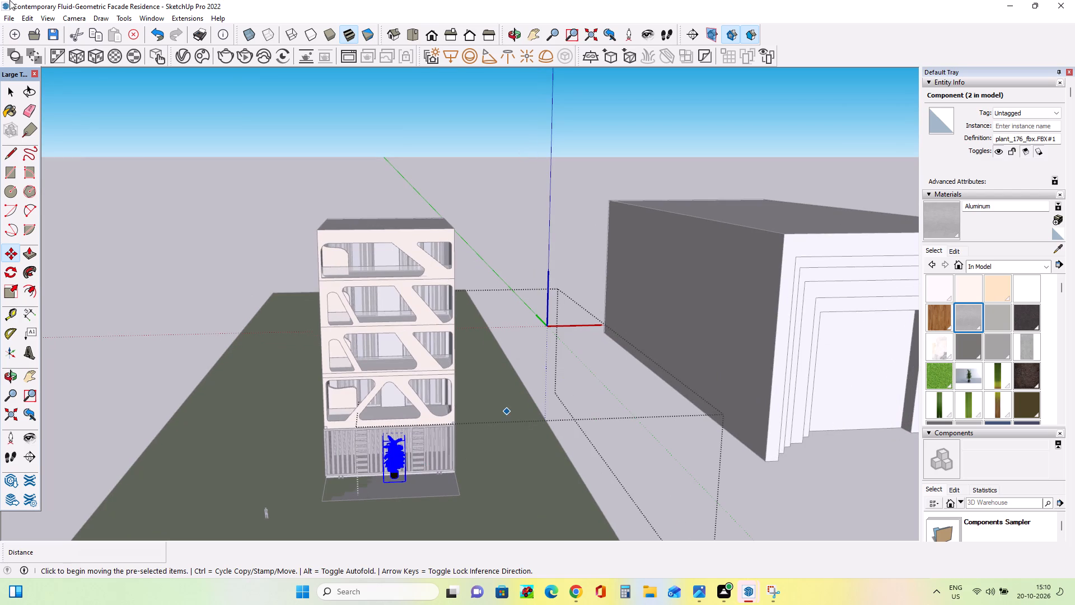
click(13, 89)
click(152, 177)
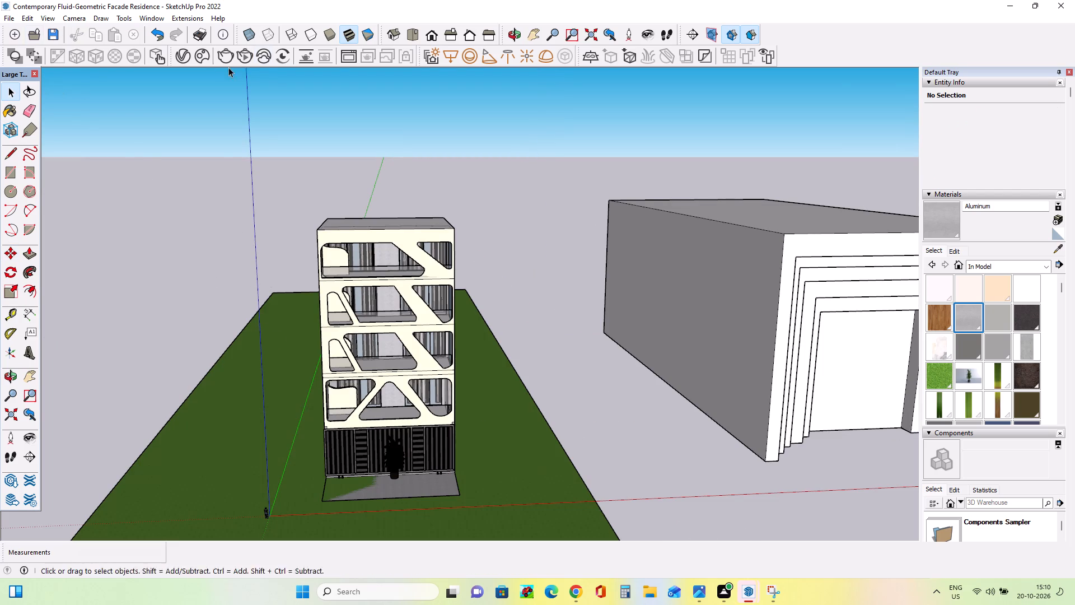
Run a V-Ray render of the scene and examine the facade and potted plant up close before closing it.
click(222, 54)
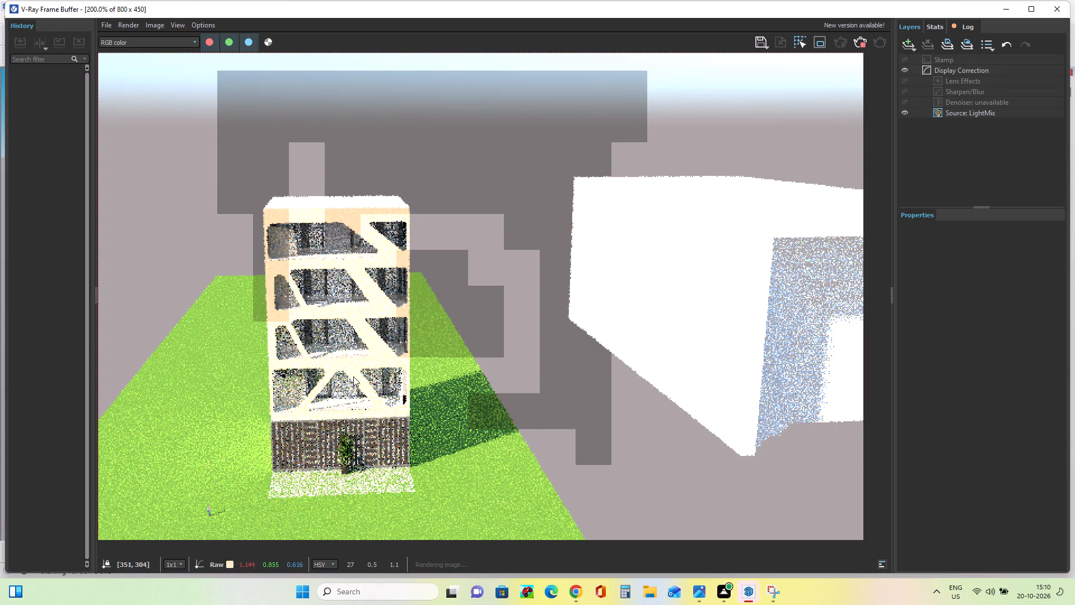
scroll(351, 352, up, 1)
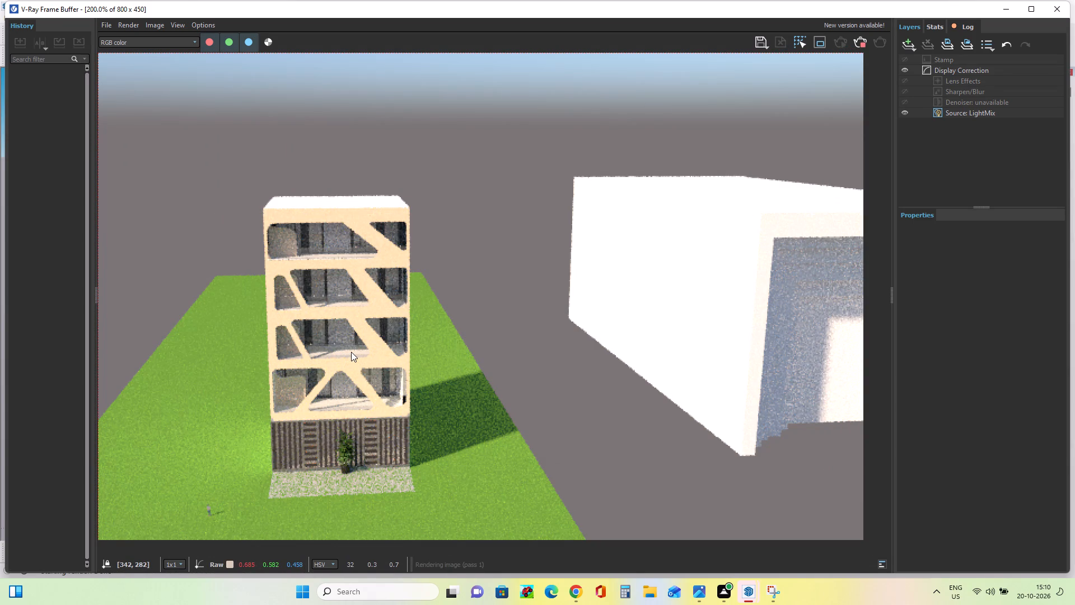
scroll(351, 352, down, 1)
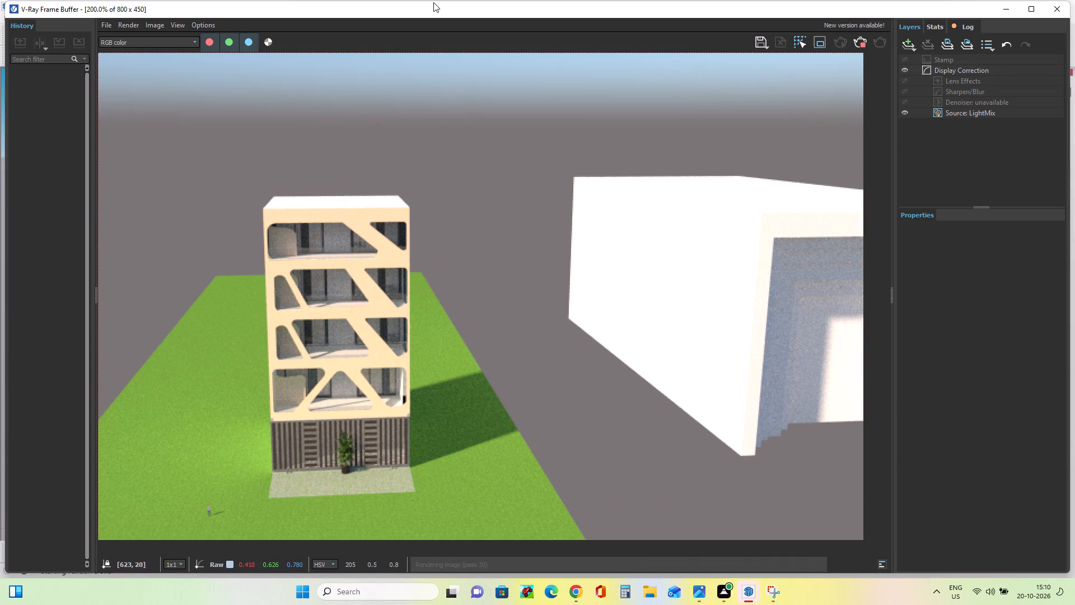
scroll(305, 277, up, 1)
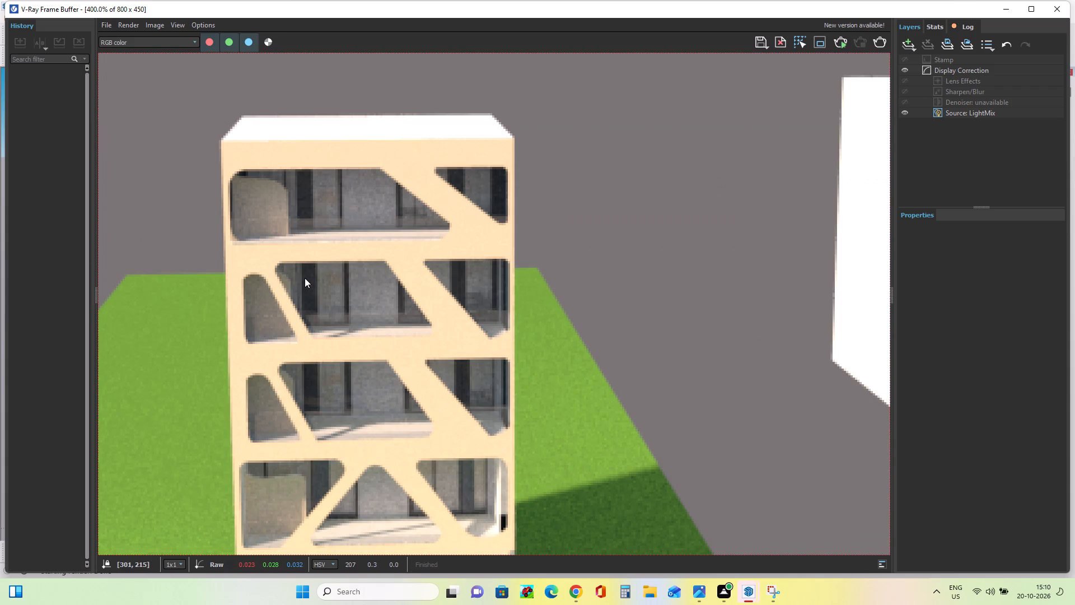
scroll(245, 403, down, 1)
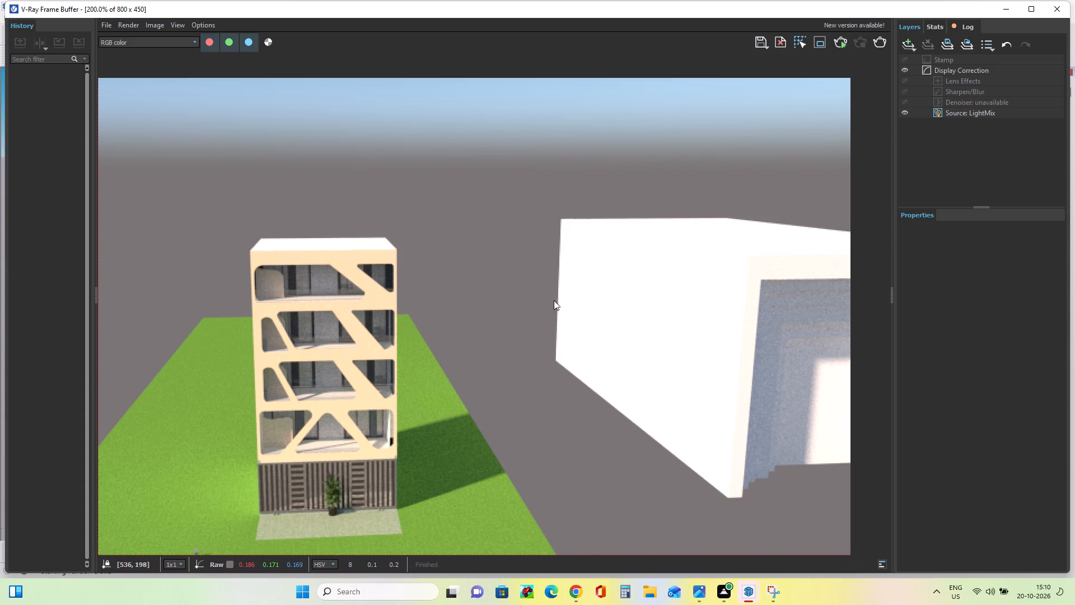
scroll(554, 300, down, 1)
middle_drag(591, 296, 614, 347)
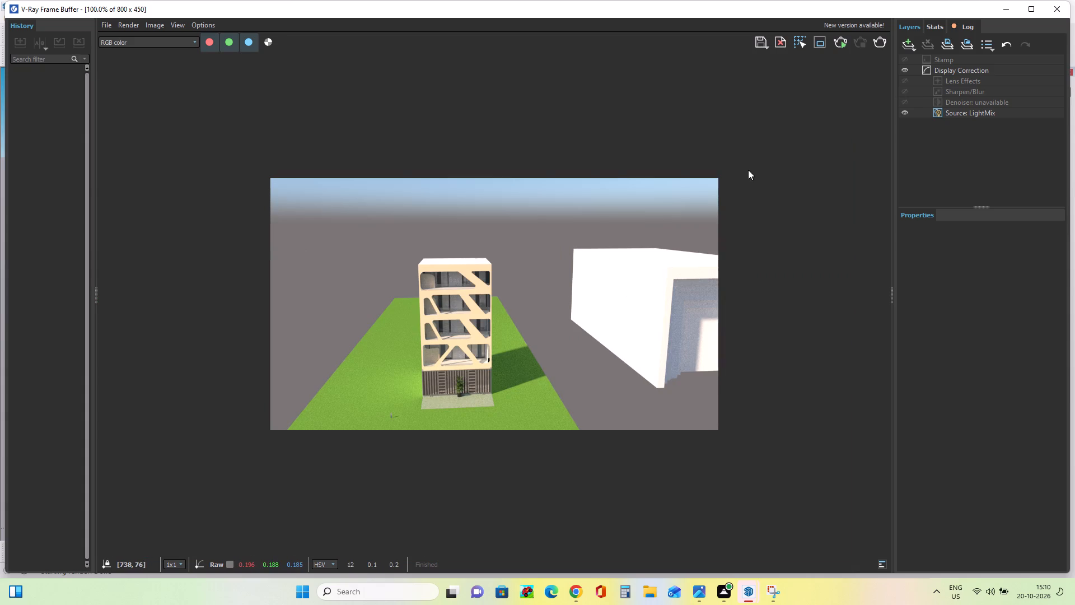
click(1063, 6)
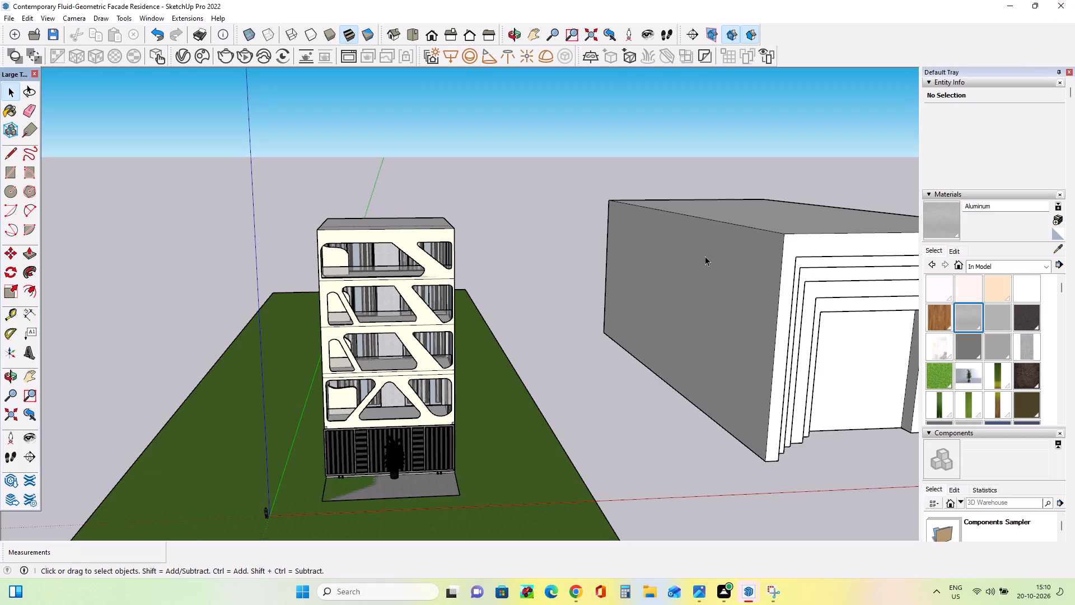
Delete the entire large box with the stepped portal standing beside the residence's lawn.
click(732, 266)
scroll(535, 304, down, 12)
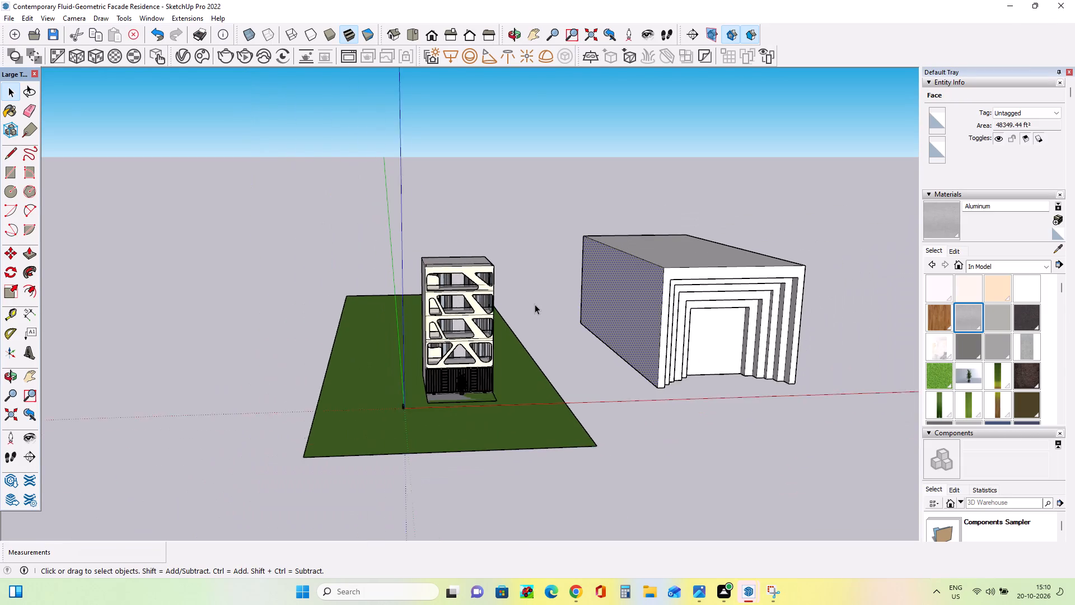
drag(807, 207, 576, 392)
key(Delete)
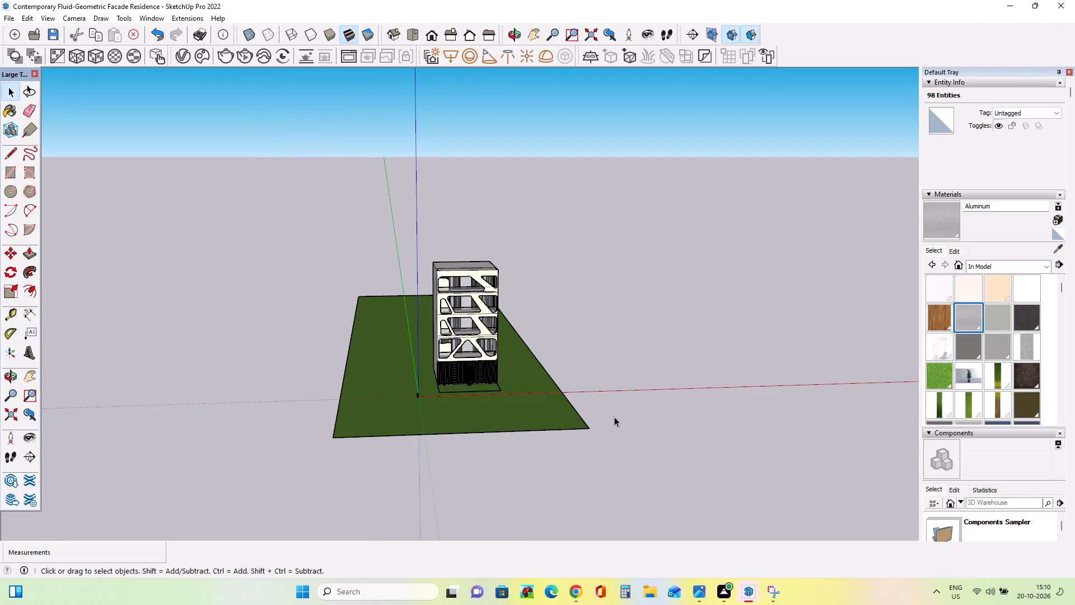
Render the residence in V-Ray from a closer front view framing the full facade and potted plant, and examine it.
scroll(464, 380, up, 11)
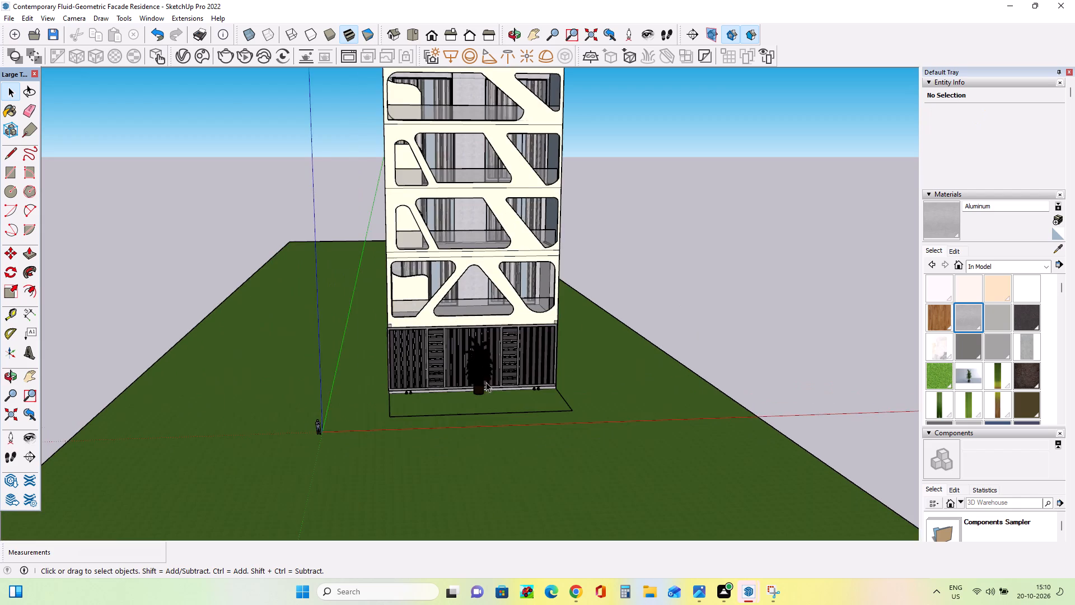
scroll(507, 392, down, 3)
click(36, 378)
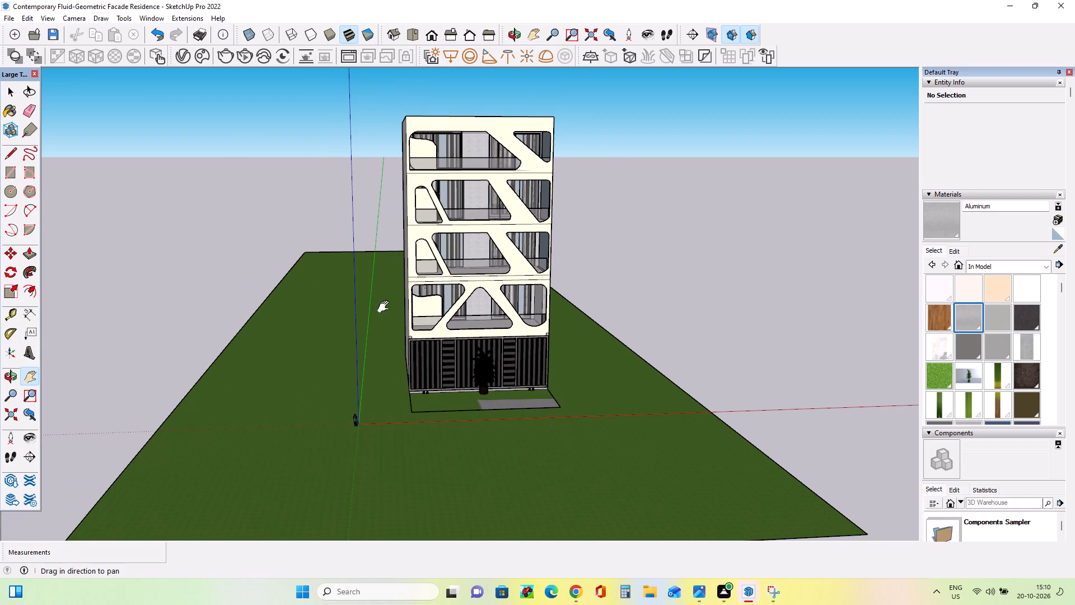
drag(386, 311, 379, 380)
scroll(390, 378, up, 3)
drag(430, 378, 426, 359)
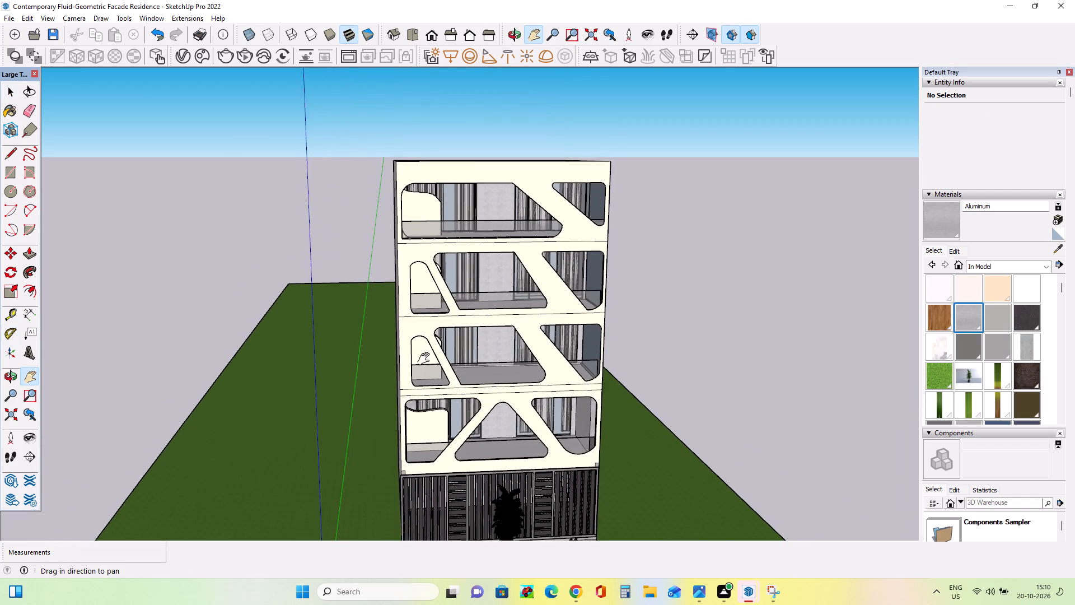
drag(426, 359, 422, 323)
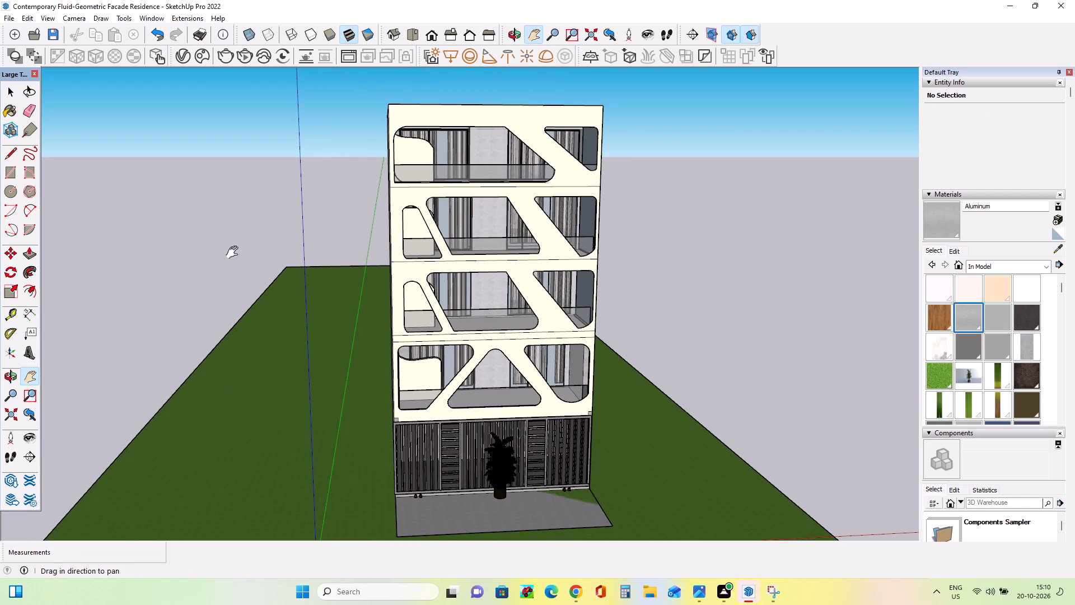
middle_drag(539, 320, 536, 301)
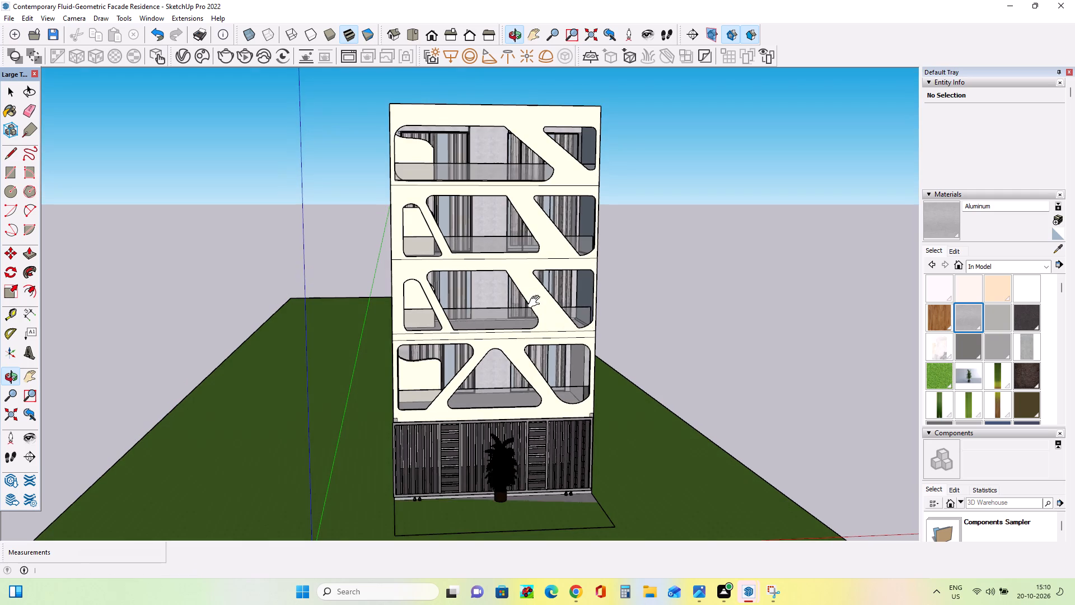
middle_drag(536, 304, 536, 335)
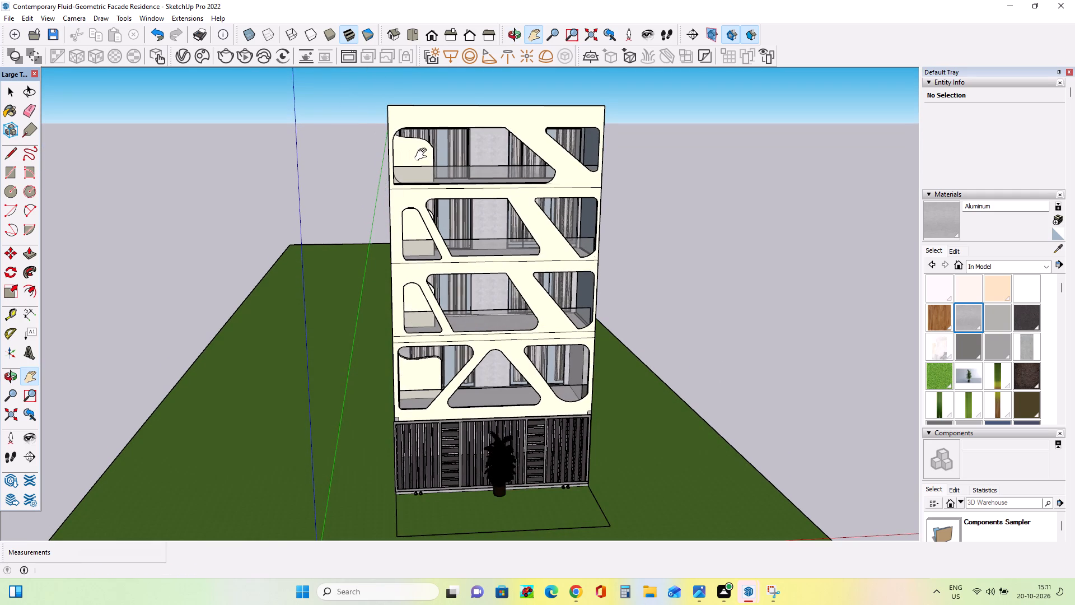
click(224, 55)
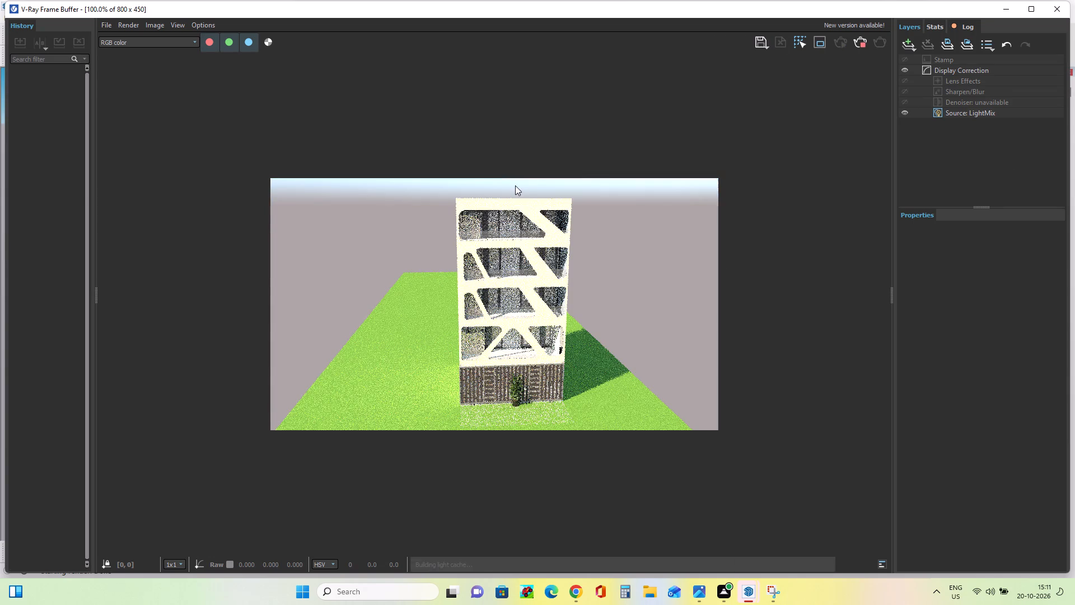
scroll(493, 206, up, 1)
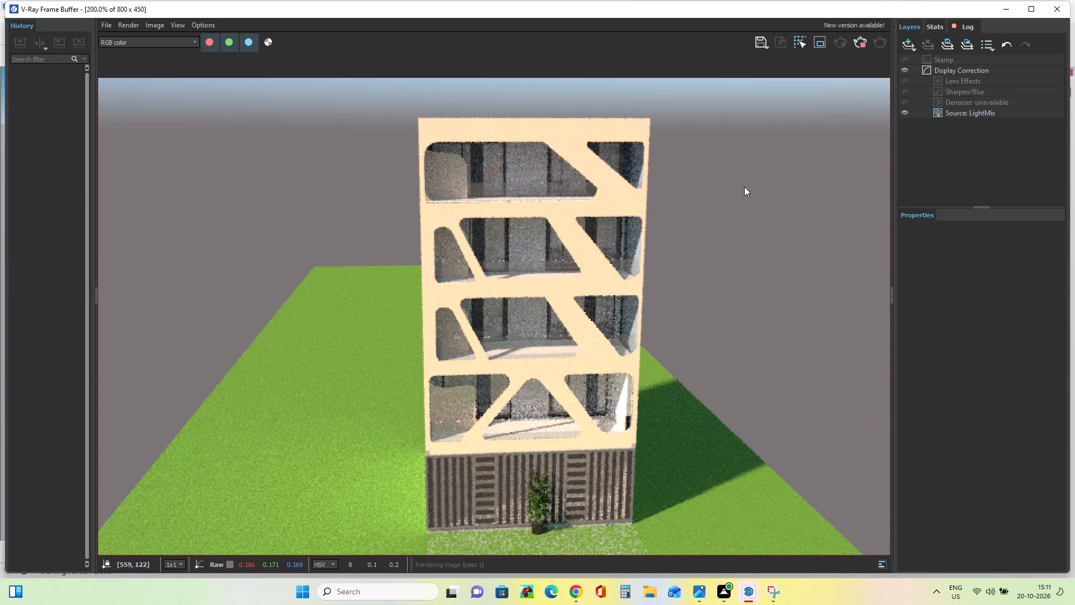
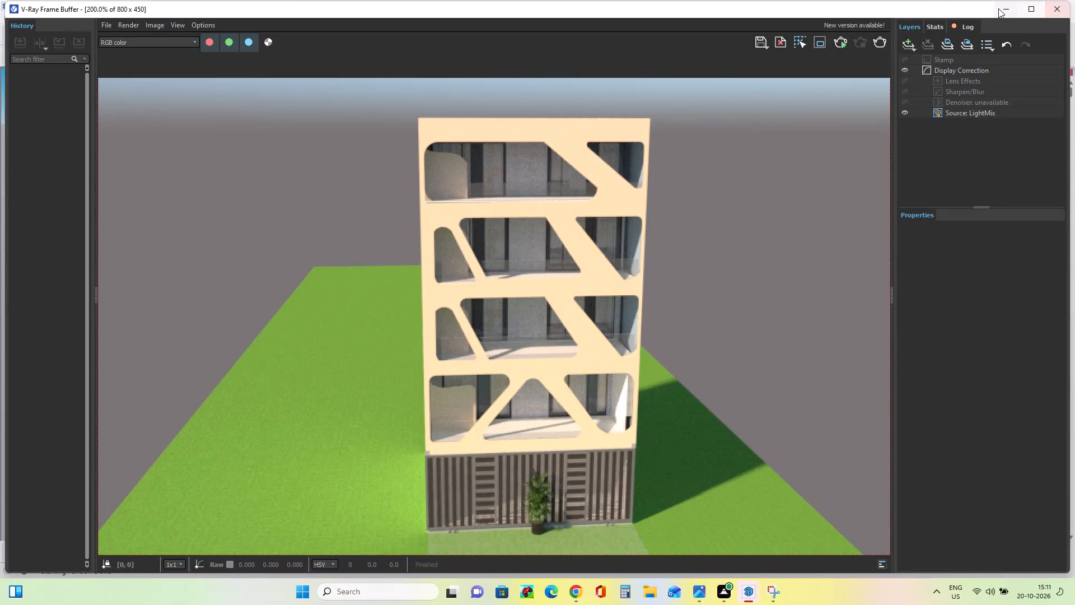
Paint the facade frames, curved balcony panels and base strip of the residence's front with the 0011_Seashell material.
click(1007, 10)
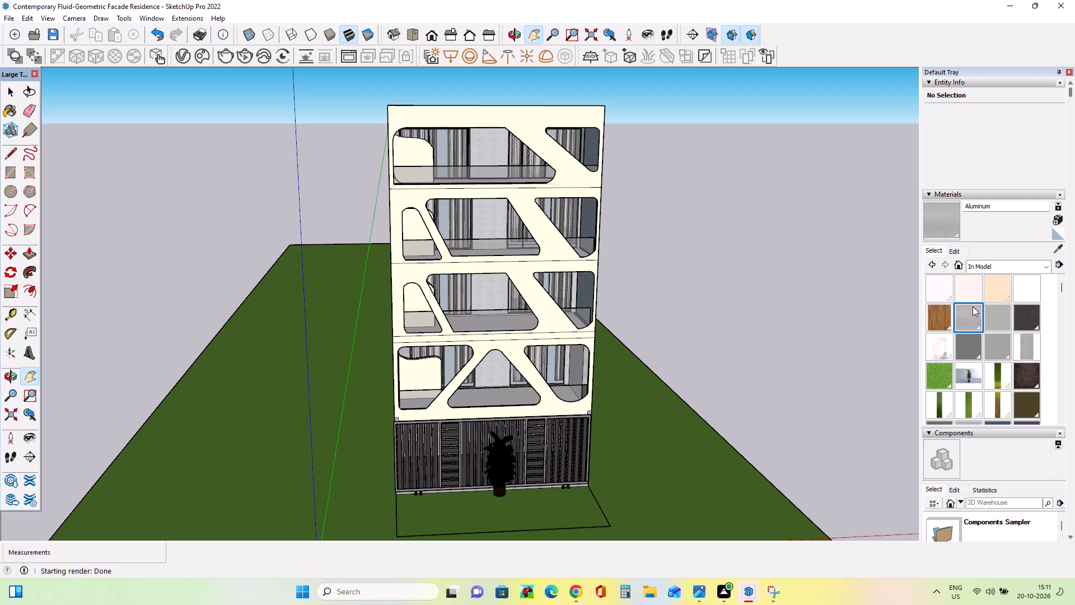
scroll(975, 301, up, 3)
click(967, 285)
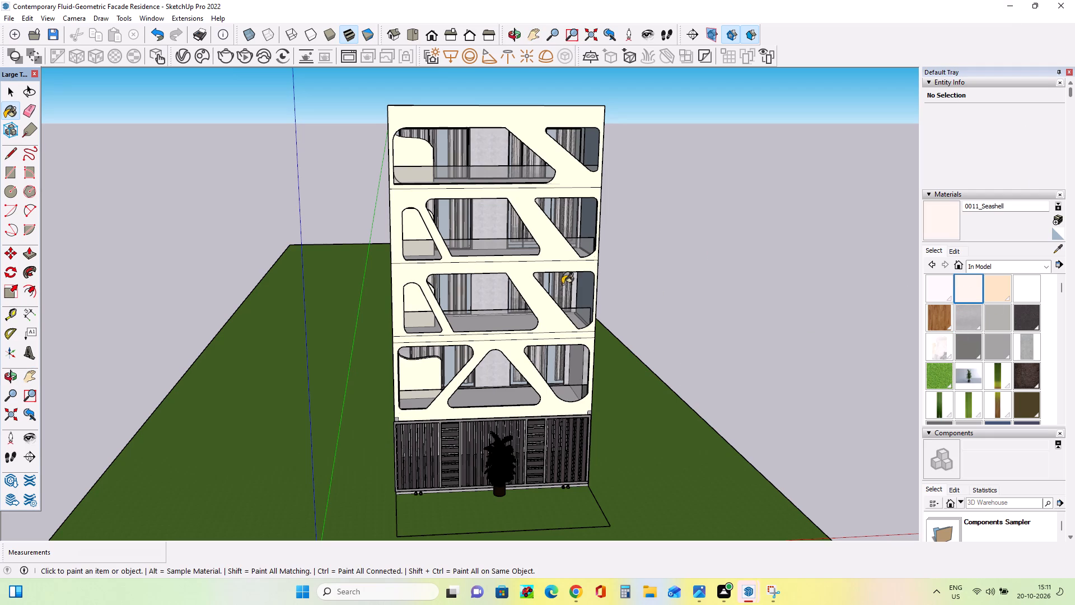
click(544, 253)
click(531, 280)
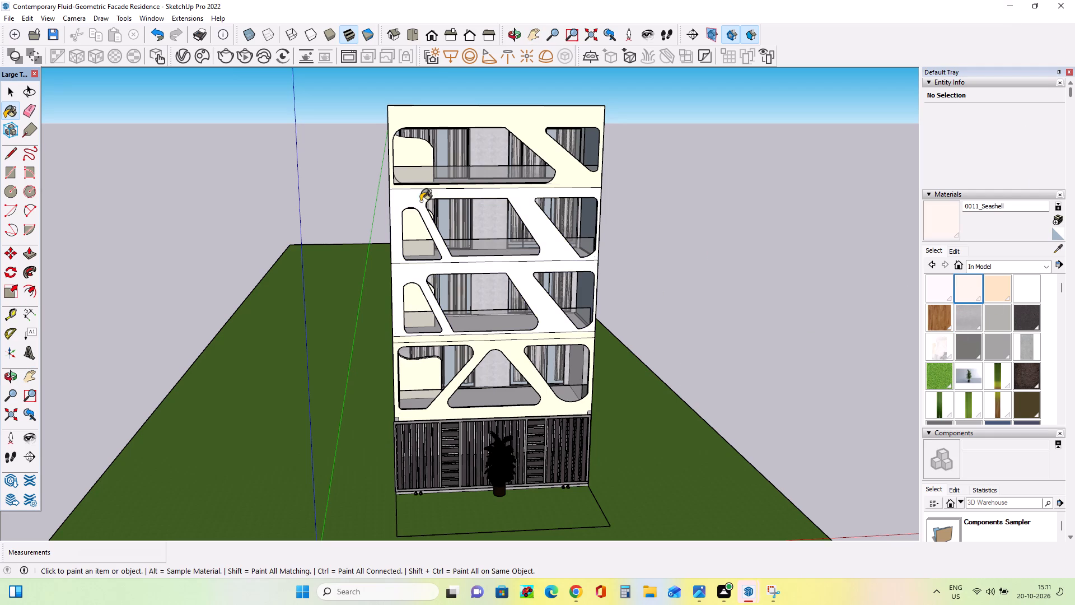
click(408, 199)
click(401, 122)
click(408, 147)
click(411, 229)
click(413, 299)
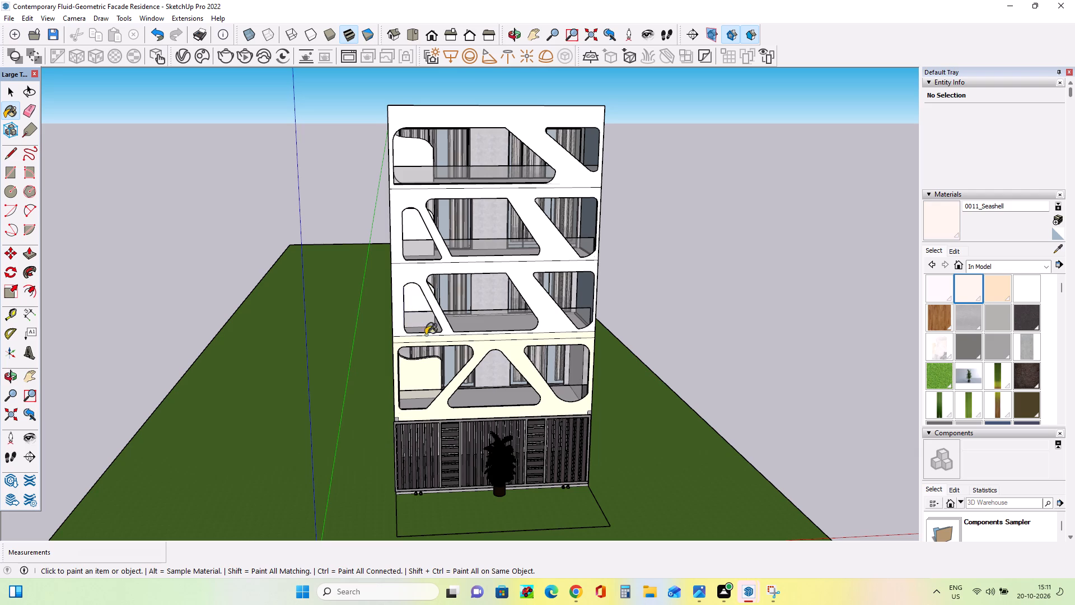
click(421, 343)
click(423, 337)
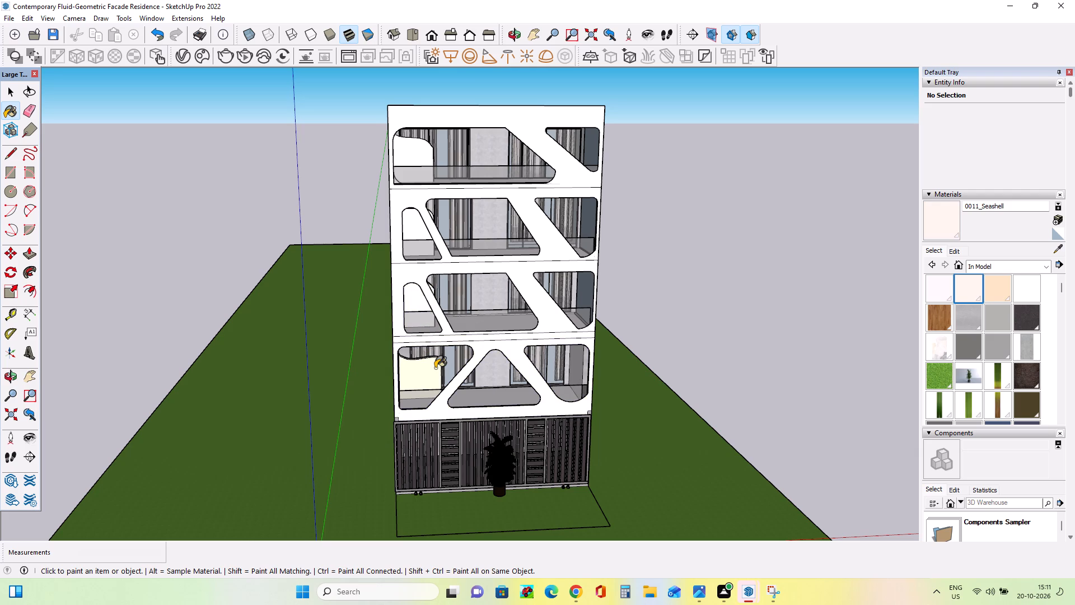
click(433, 368)
click(427, 417)
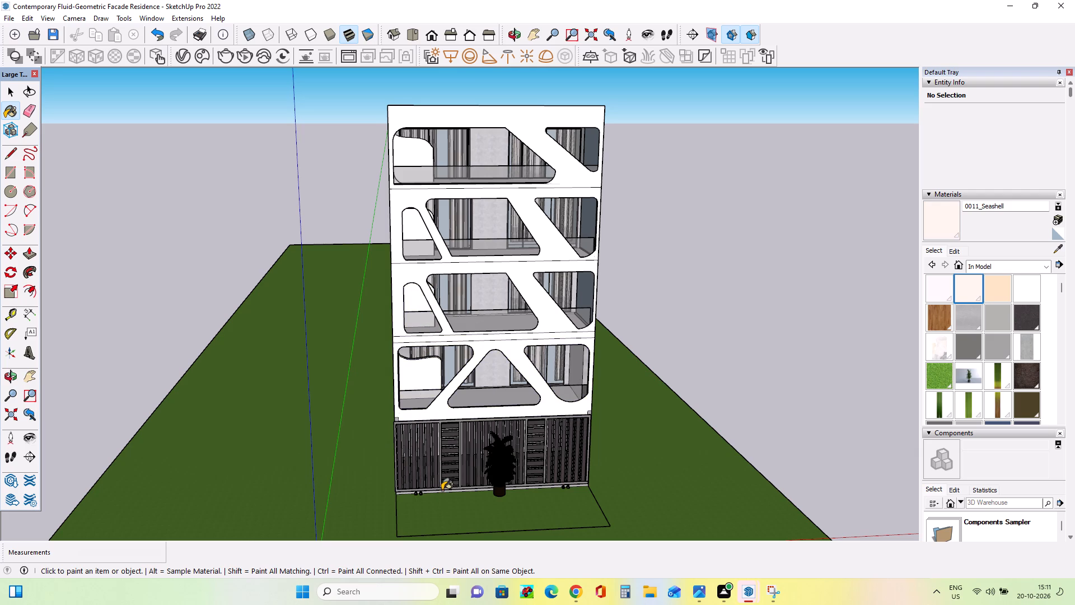
click(442, 491)
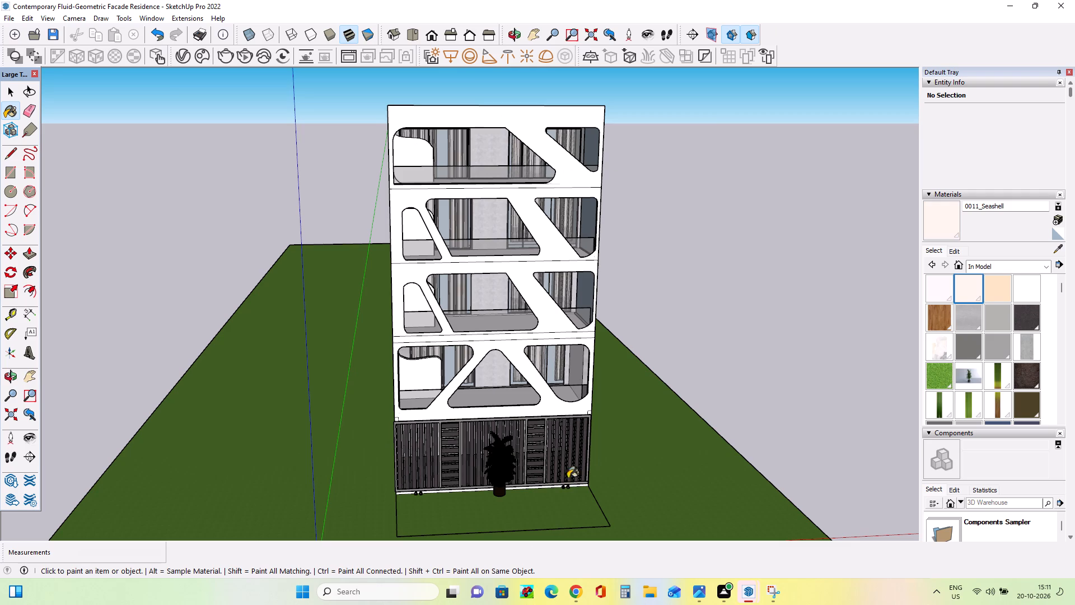
Render the repainted residence in V-Ray and examine the facade colour before putting the render away.
click(233, 57)
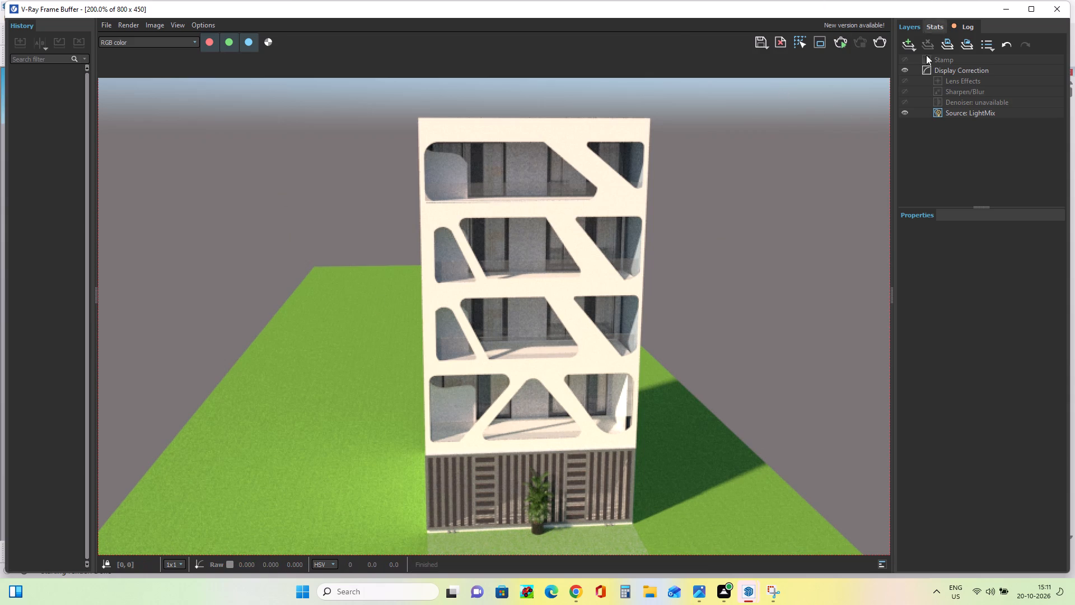
click(1008, 9)
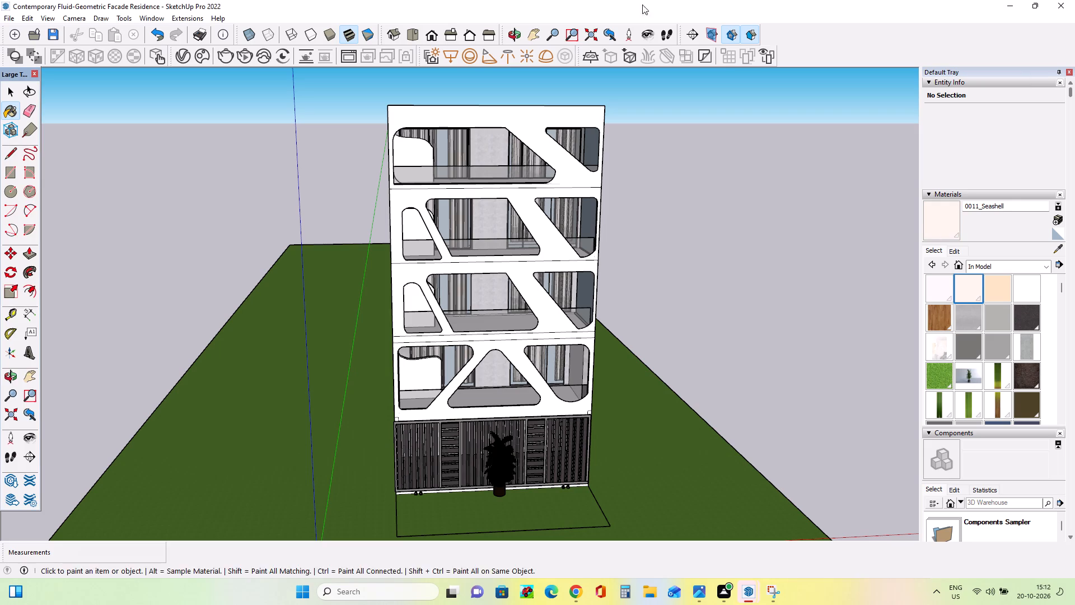
Place V-Ray omni lights on the ceilings of the top two balcony floors, two lights per floor.
click(527, 50)
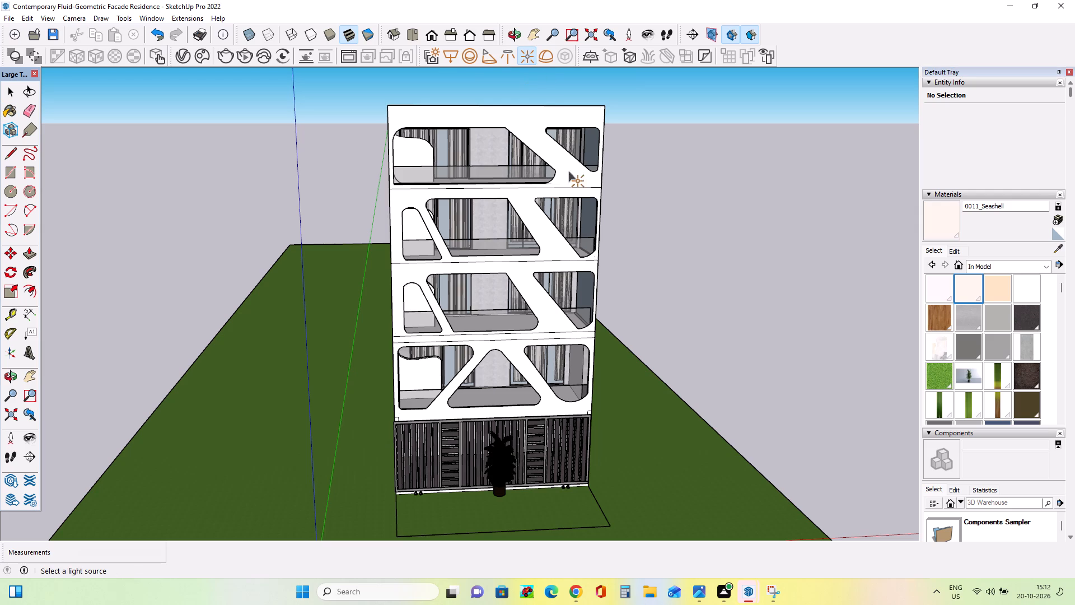
middle_drag(476, 146, 480, 69)
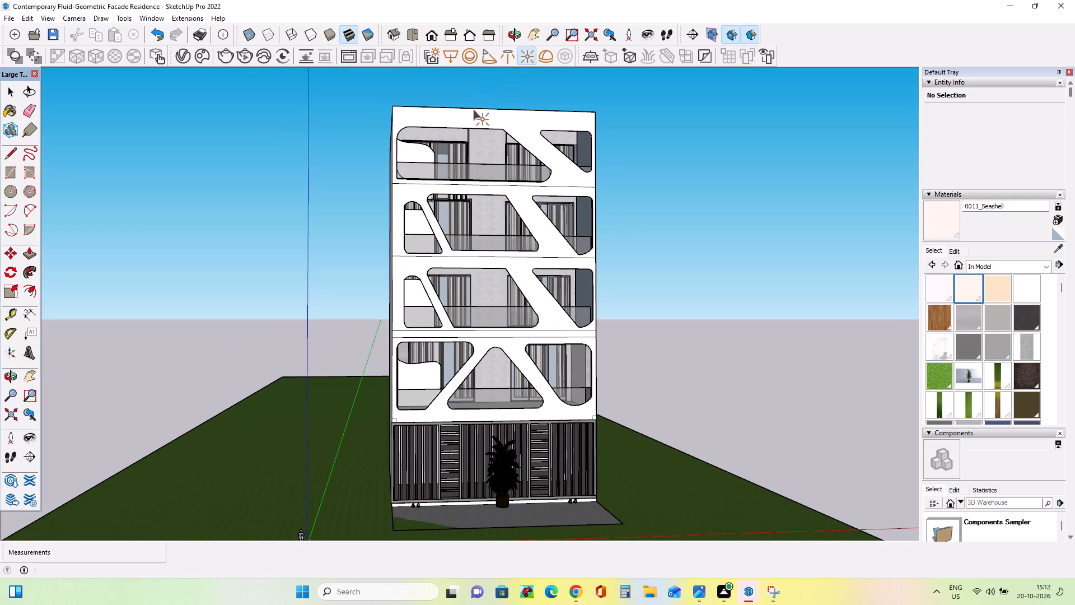
middle_drag(450, 134, 487, 42)
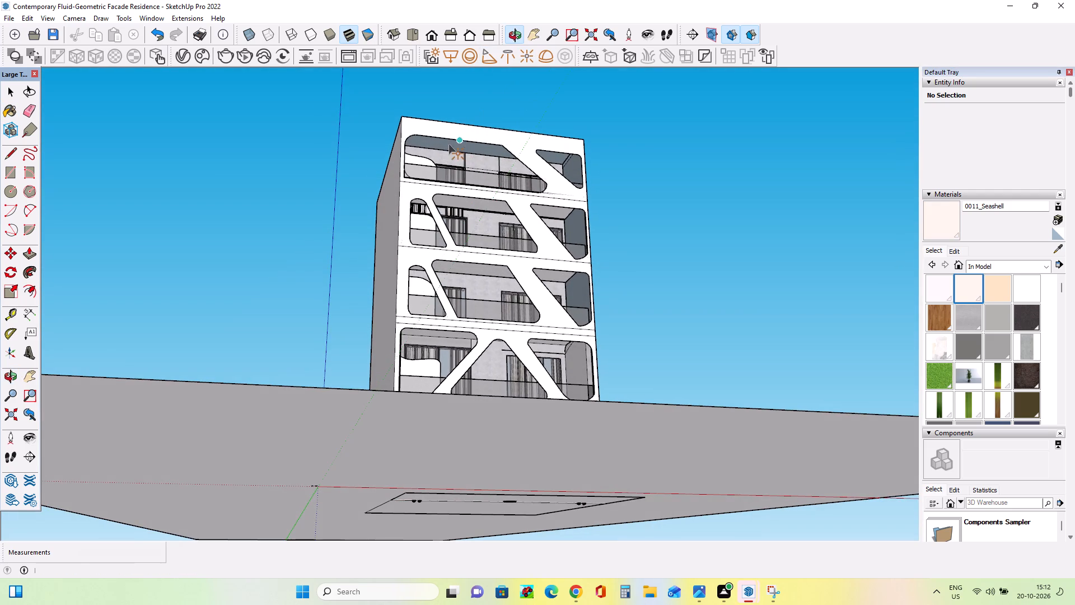
click(446, 146)
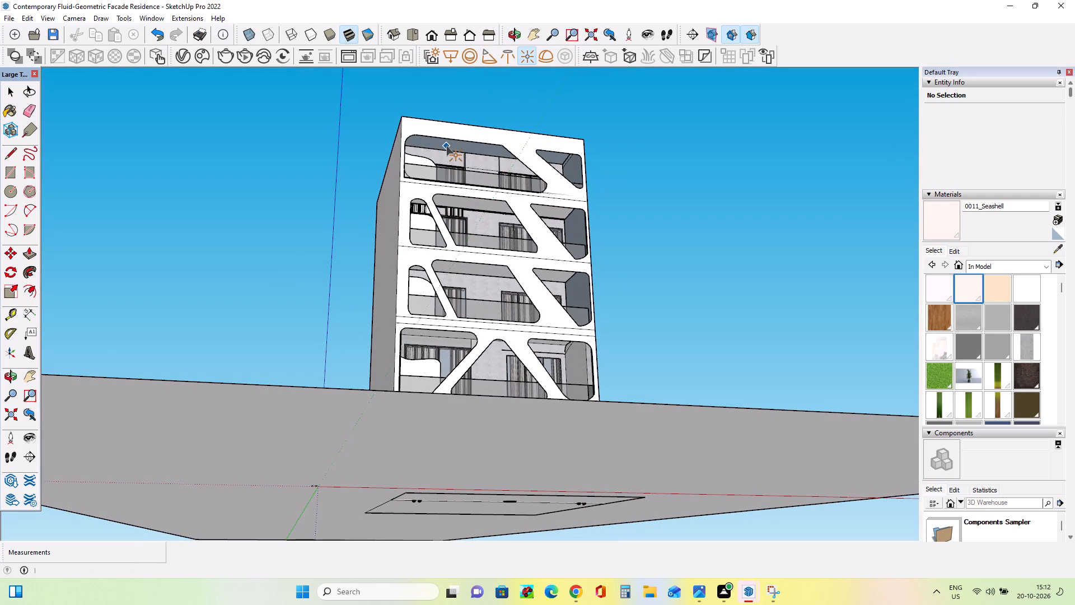
click(488, 150)
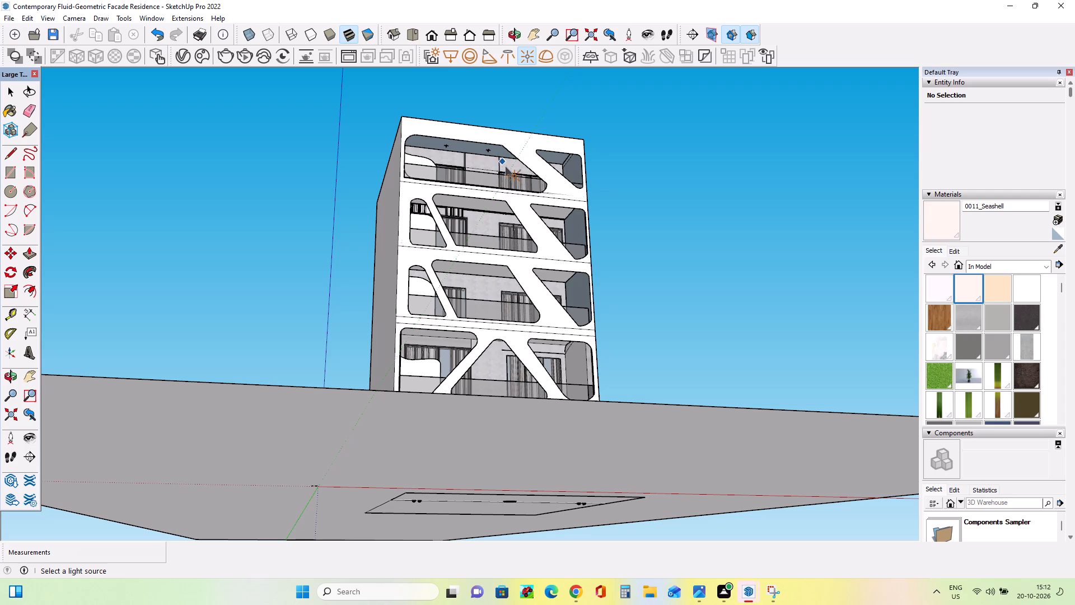
click(451, 203)
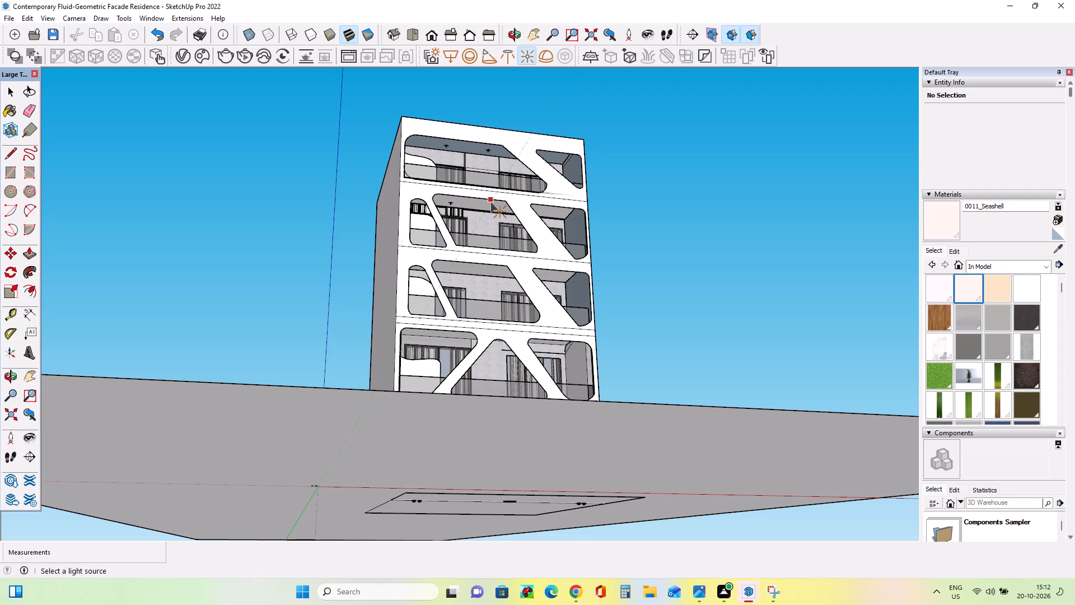
click(491, 207)
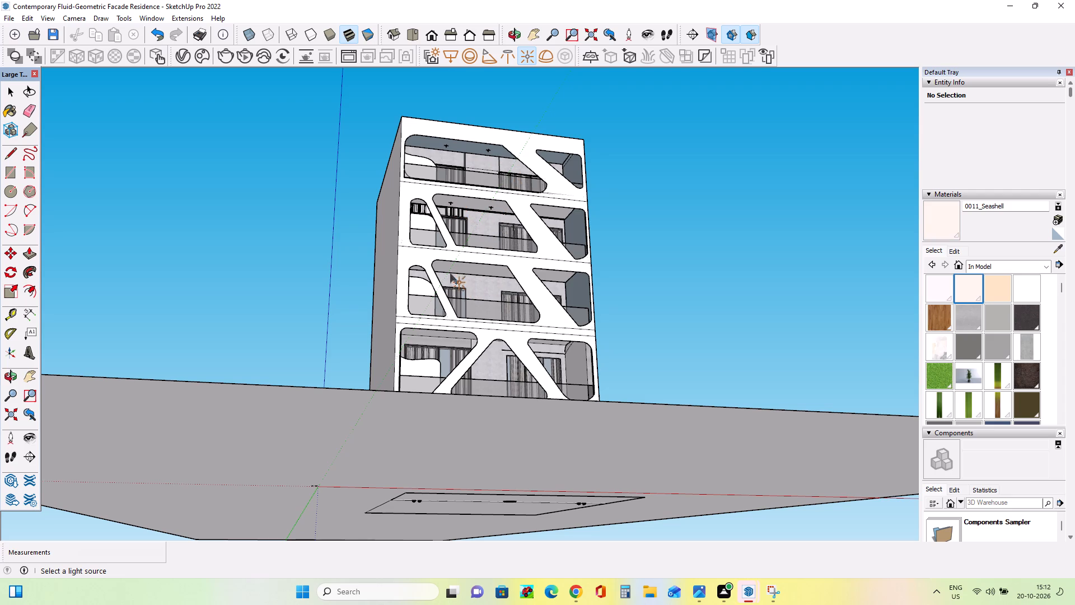
Place V-Ray omni lights at the ceilings of the two lower balcony floors, above the slatted ground storey.
click(450, 268)
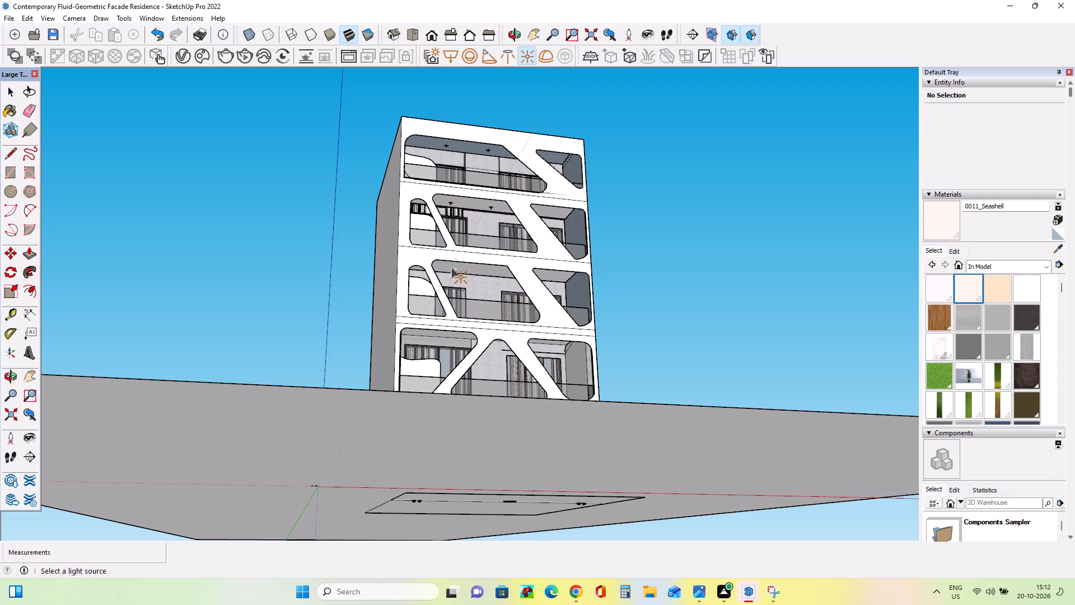
click(451, 268)
click(502, 277)
middle_drag(476, 348, 470, 390)
scroll(445, 363, up, 8)
middle_drag(446, 356, 456, 305)
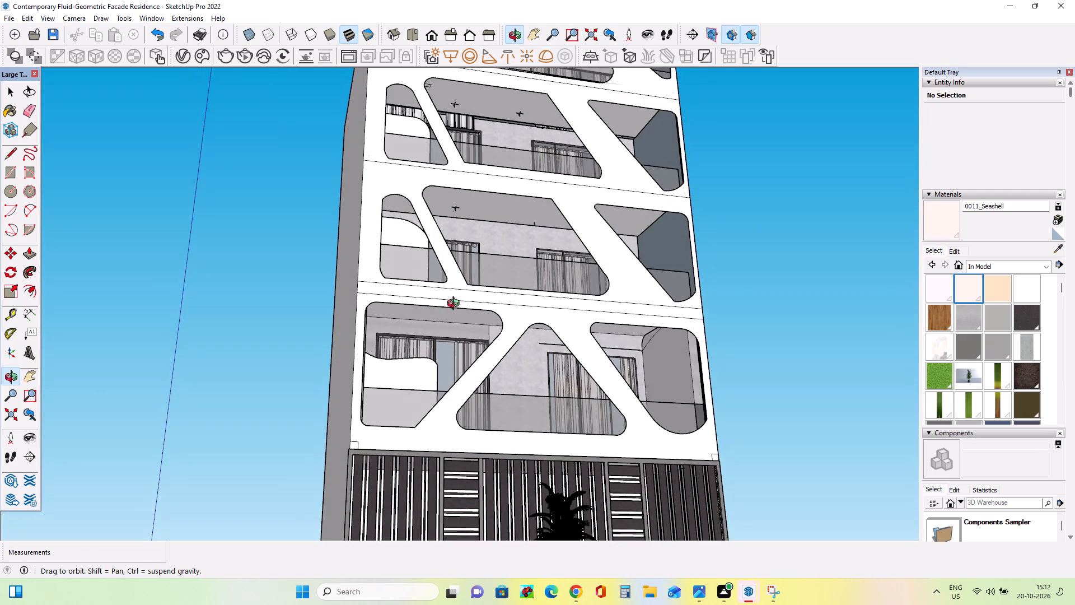
middle_drag(456, 305, 461, 295)
click(536, 215)
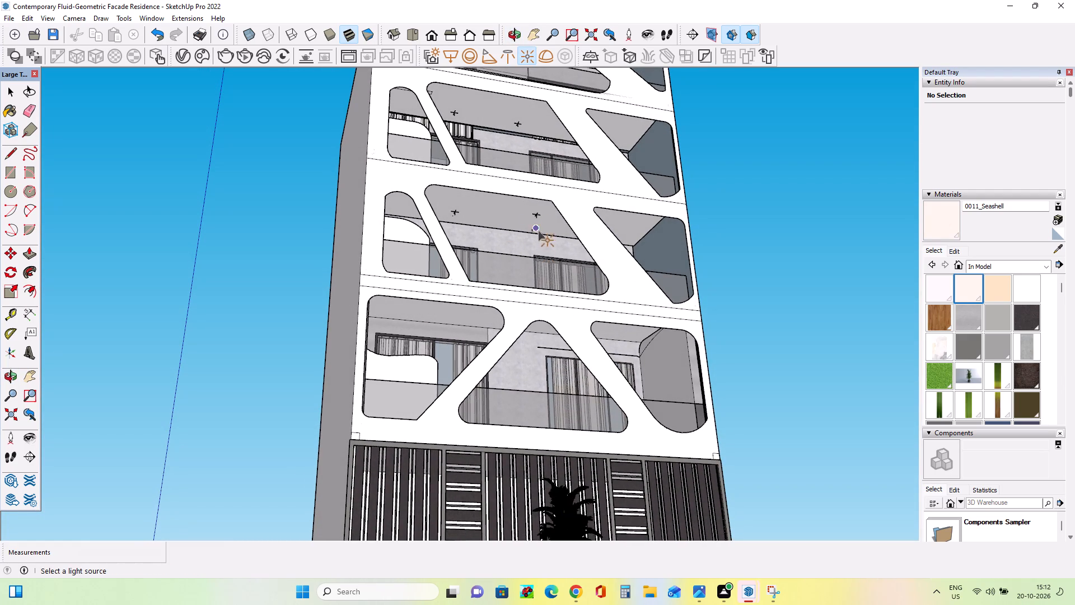
click(444, 314)
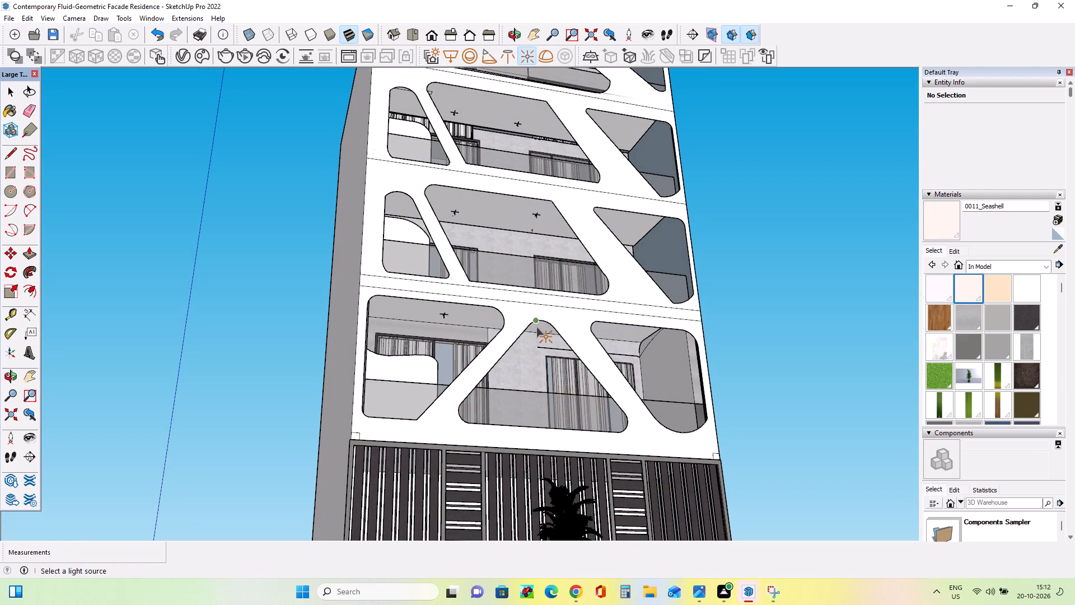
click(538, 328)
Render the residence in V-Ray from a straight front view and examine the balcony lighting.
middle_drag(551, 348, 504, 372)
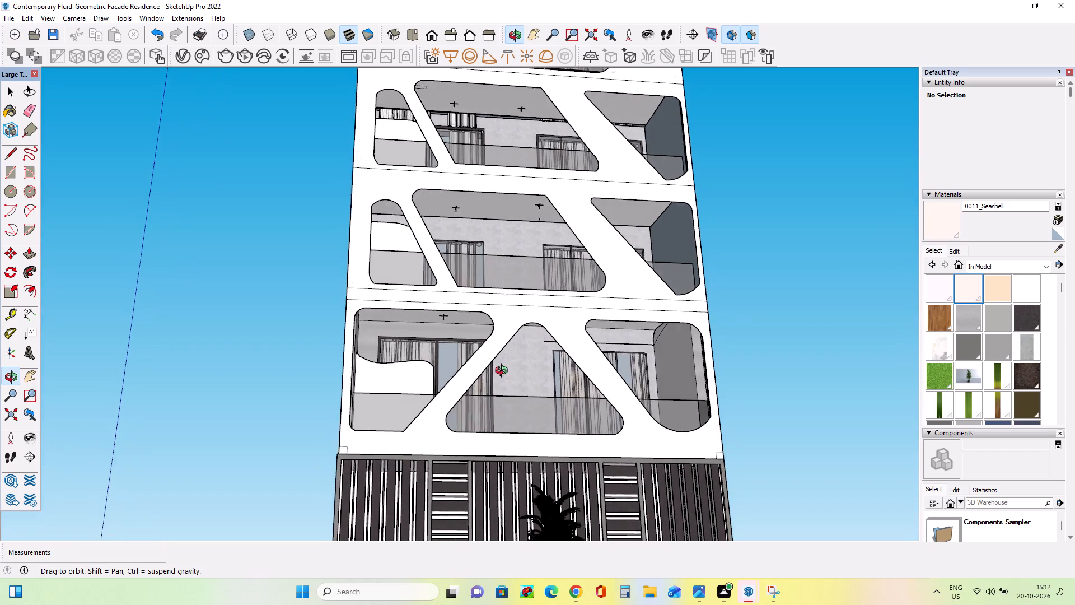
middle_drag(504, 372, 511, 416)
scroll(511, 416, down, 10)
middle_drag(522, 386, 513, 455)
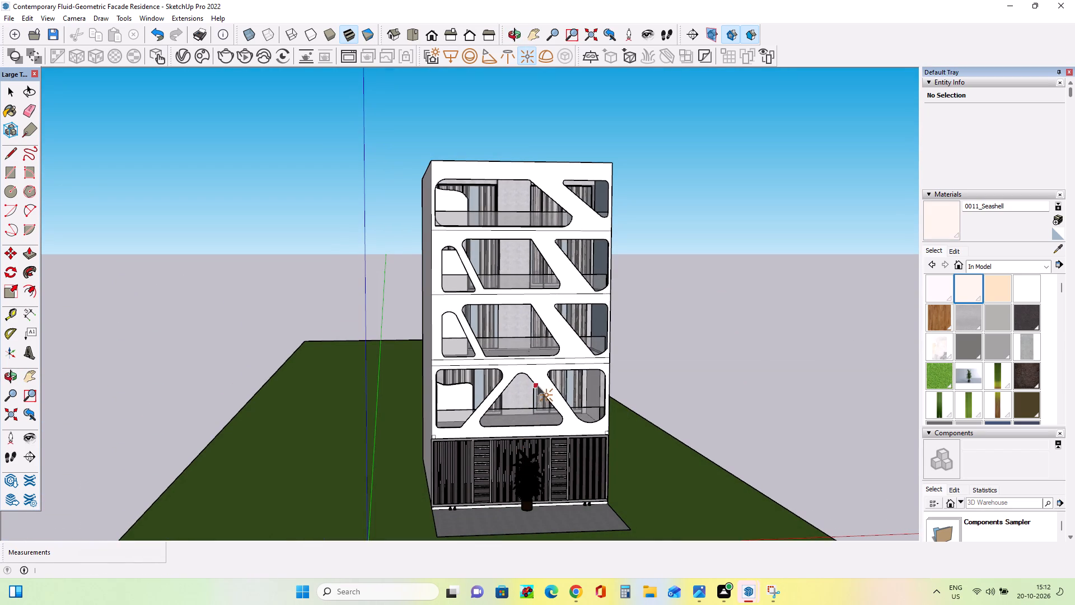
middle_drag(533, 386, 492, 389)
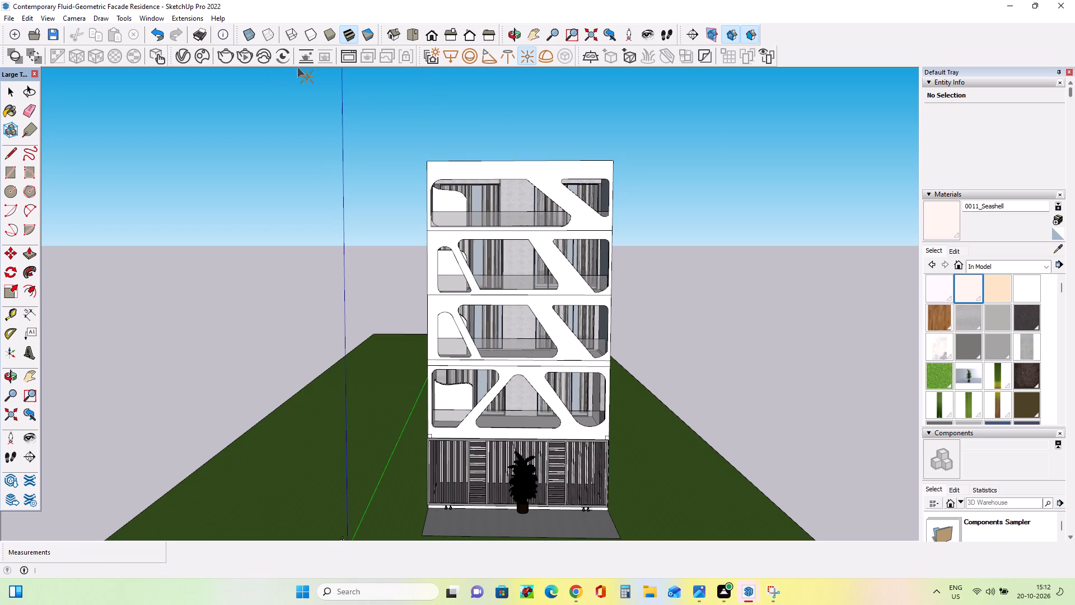
click(231, 52)
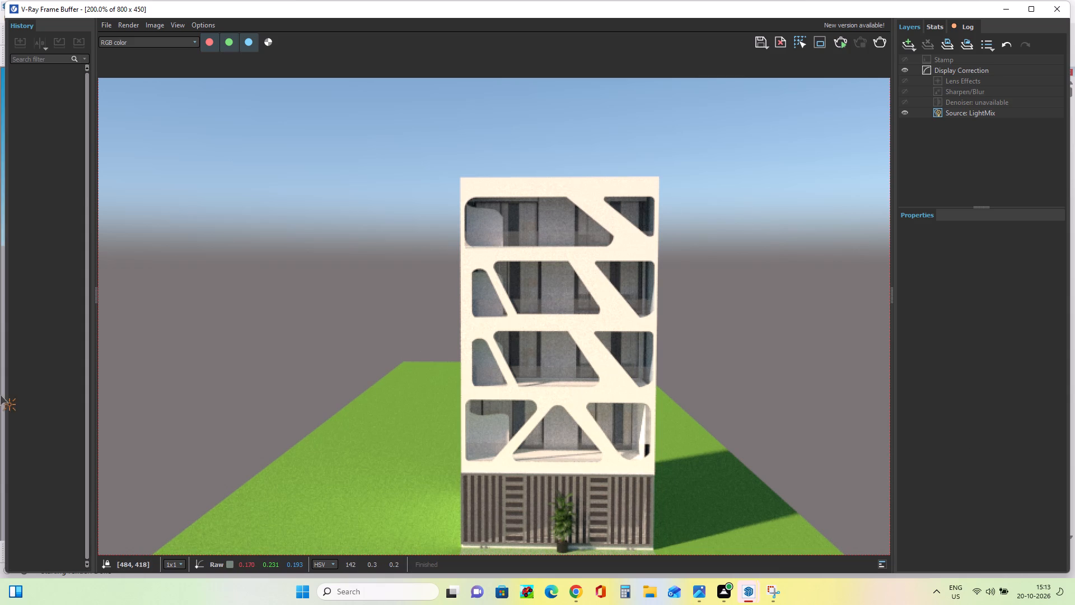
click(1014, 10)
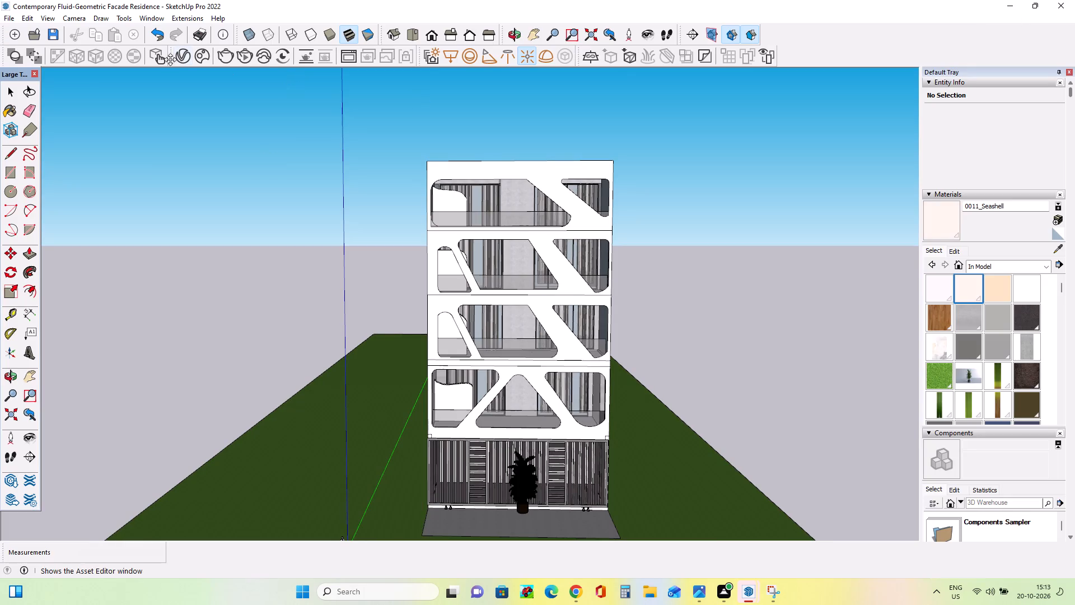
Set the intensity of Omni Light, Omni Light#1 and Omni Light#2 to 8000 in the V-Ray Asset Editor.
click(183, 55)
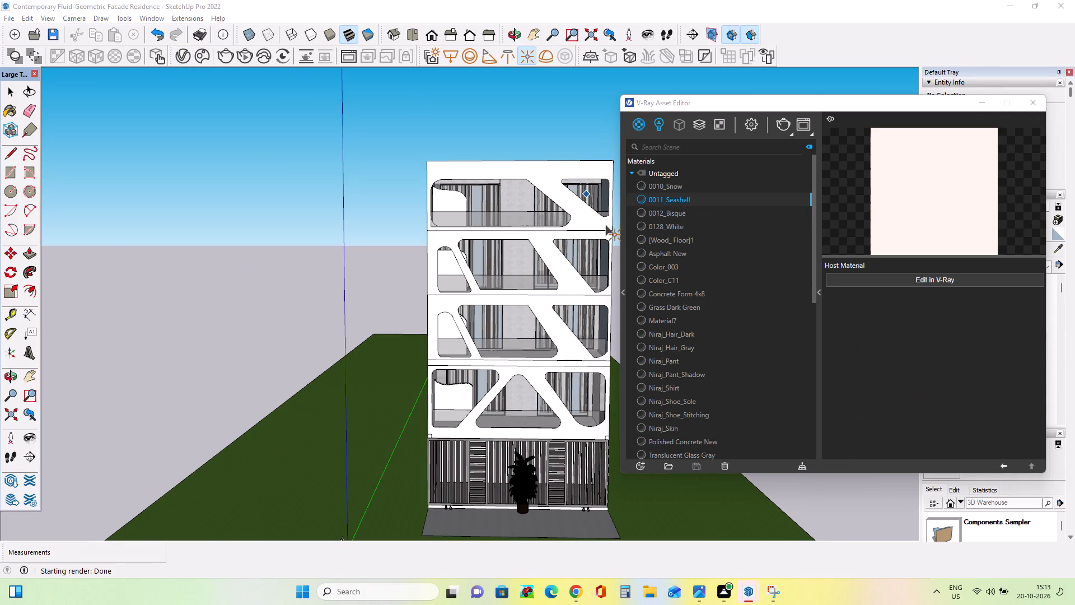
click(660, 131)
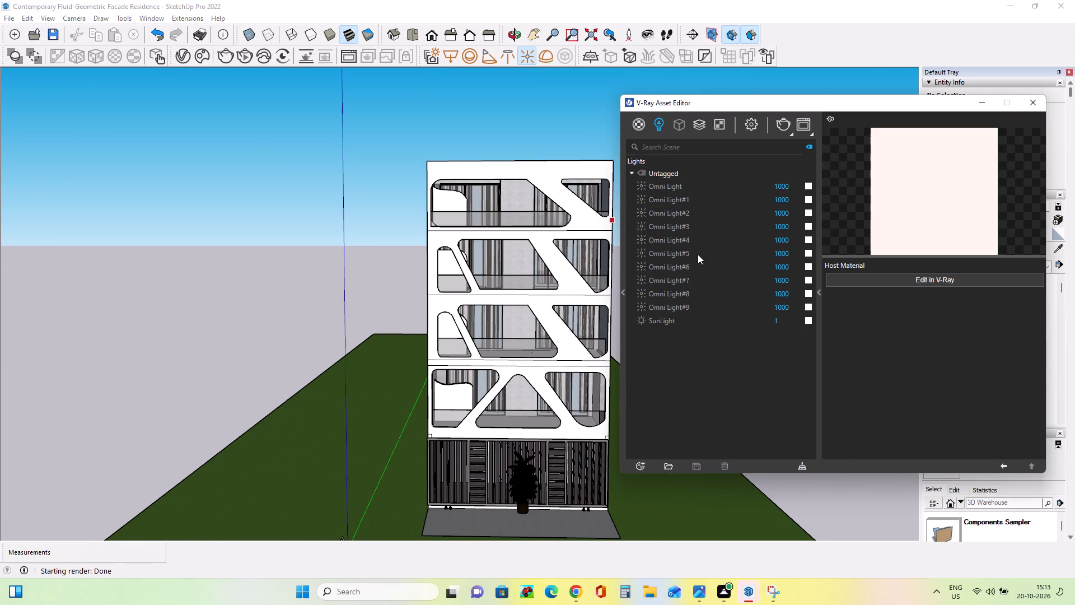
click(778, 198)
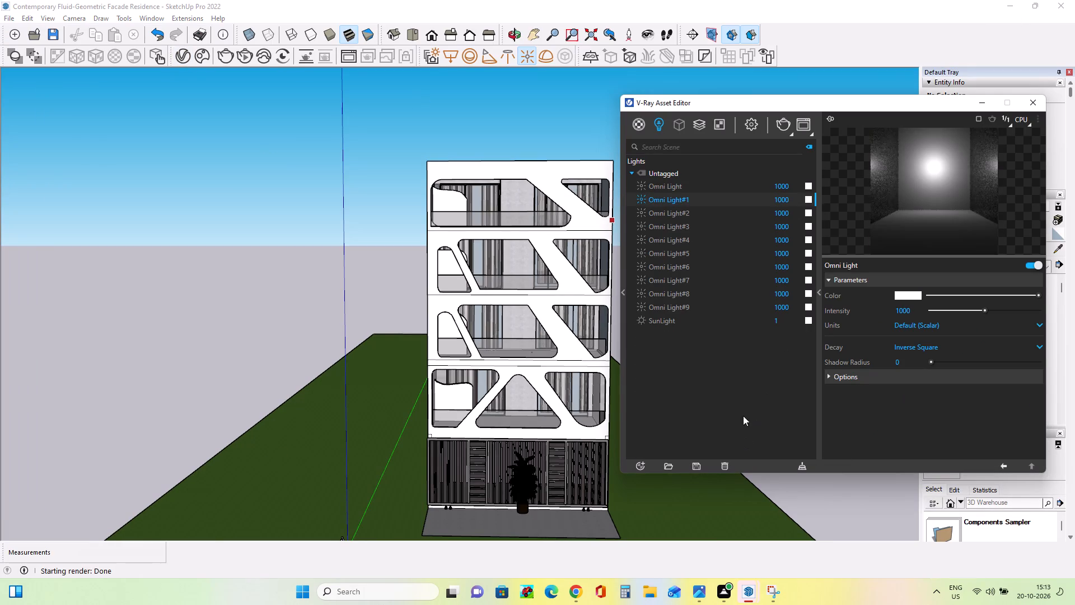
click(777, 199)
key(BackSpace)
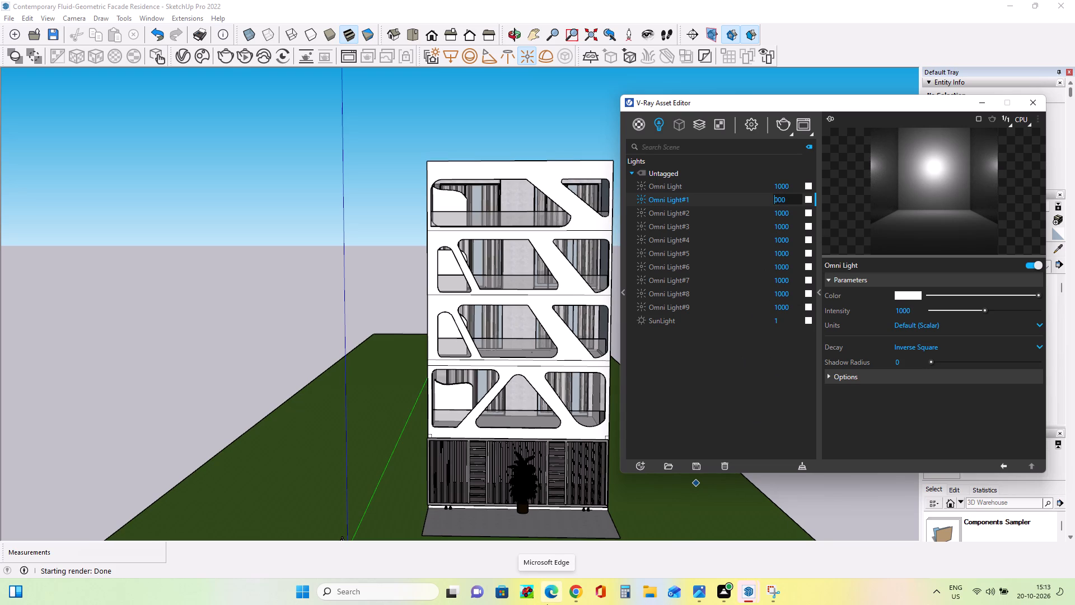
key(8)
click(777, 184)
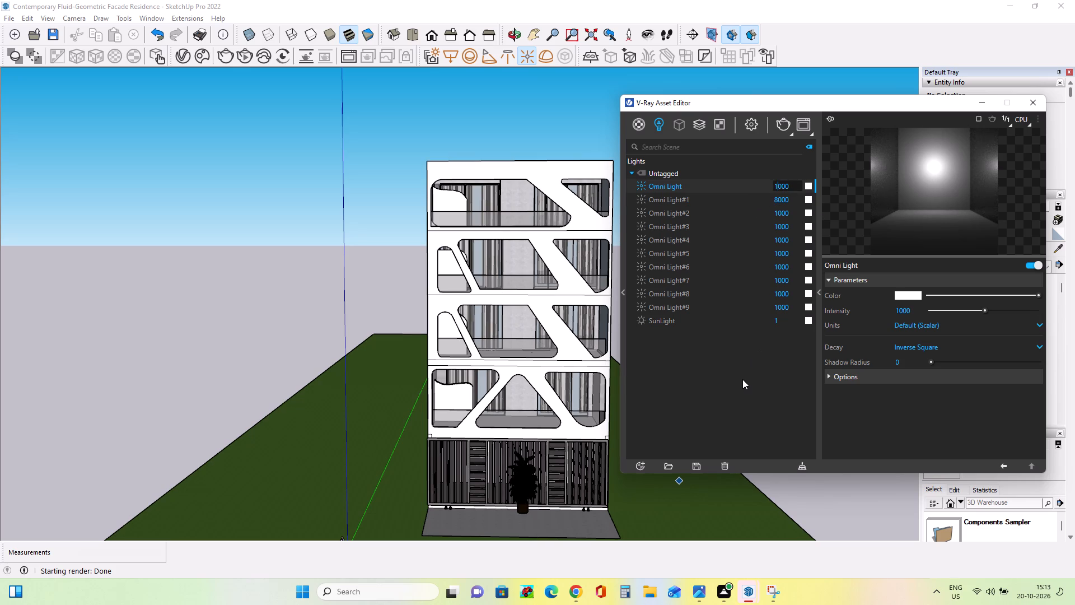
key(BackSpace)
key(8)
click(778, 214)
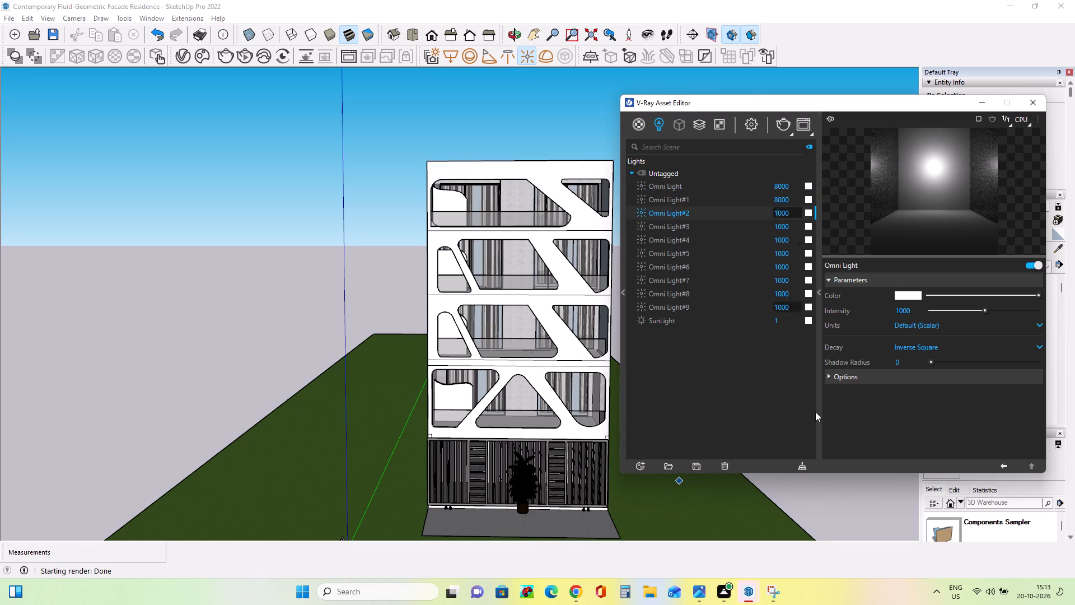
key(BackSpace)
key(8)
Set the intensity of Omni Light#3, Omni Light#4, Omni Light#5 and Omni Light#6 to 8000.
click(777, 226)
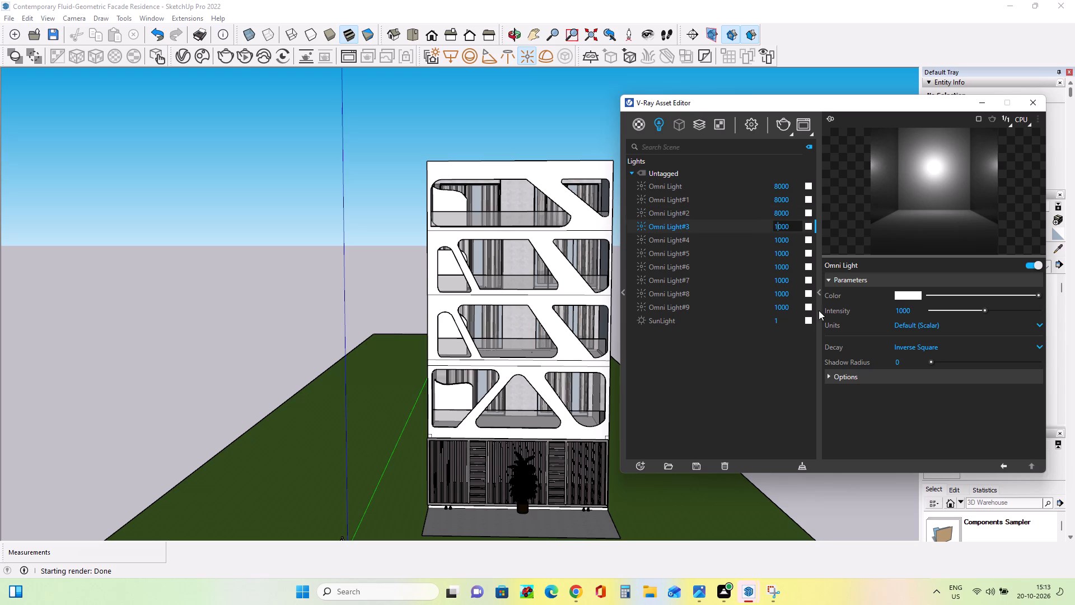
key(BackSpace)
key(8)
click(778, 237)
key(BackSpace)
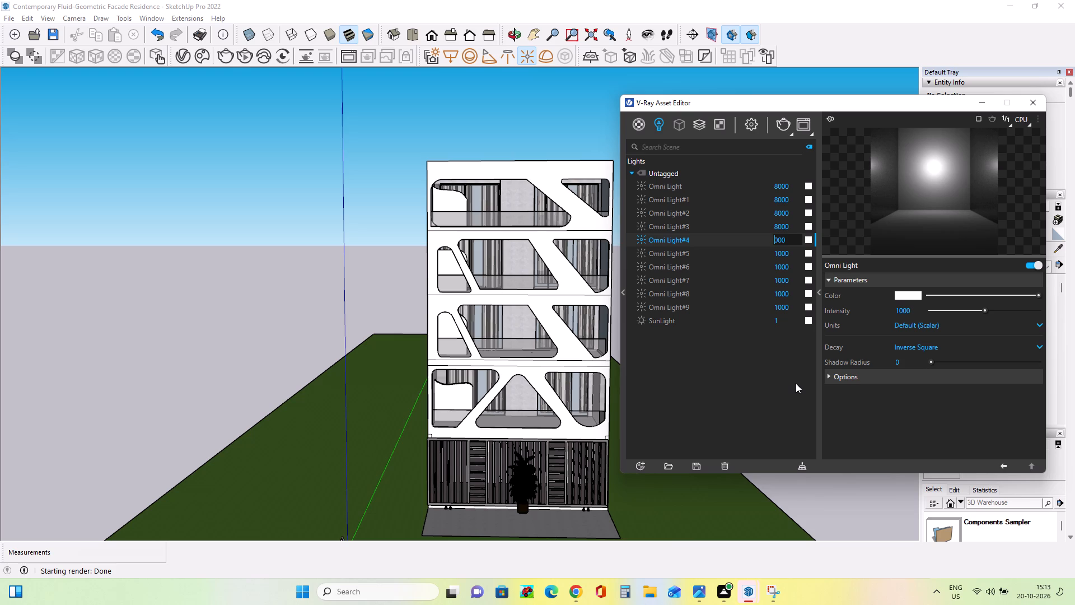
key(8)
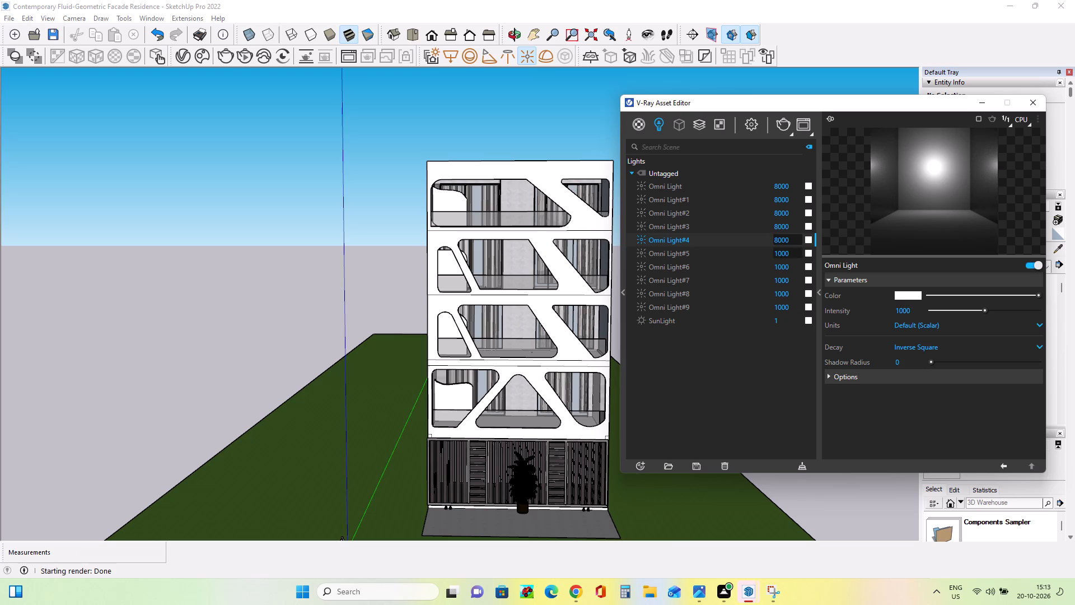
click(776, 253)
key(Right)
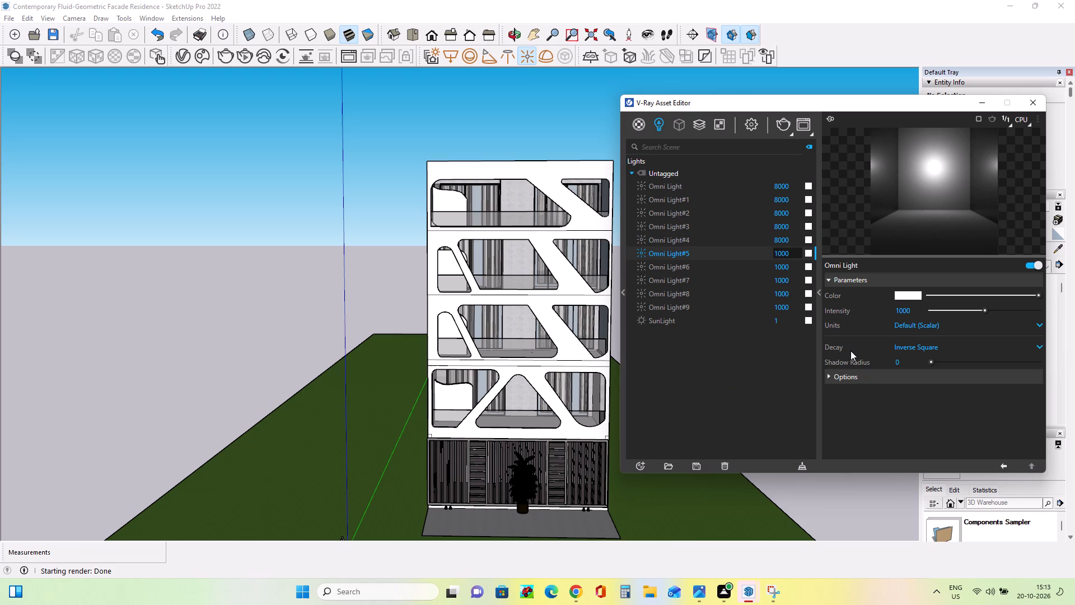
key(BackSpace)
key(8)
click(779, 266)
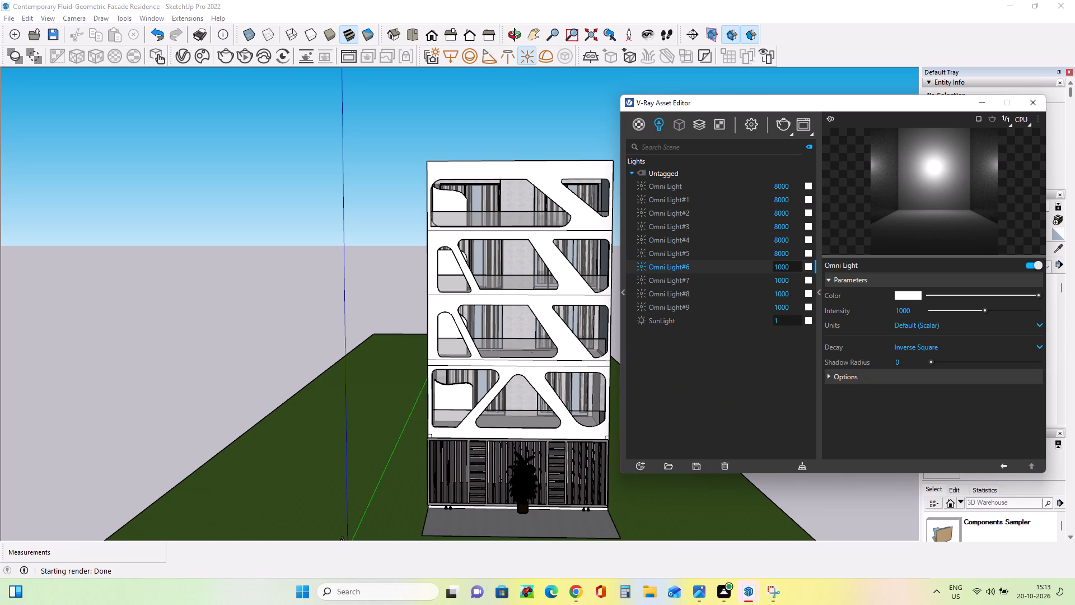
key(BackSpace)
key(8)
scroll(793, 324, up, 1)
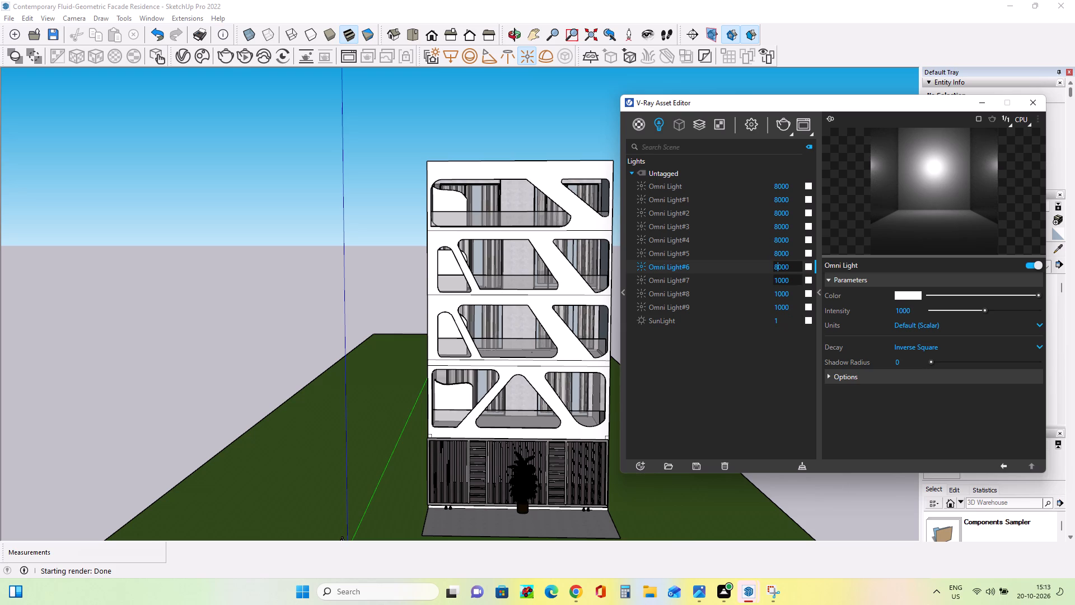
Set the intensity of Omni Light#7, Omni Light#8 and Omni Light#9 to 8000.
click(778, 280)
key(BackSpace)
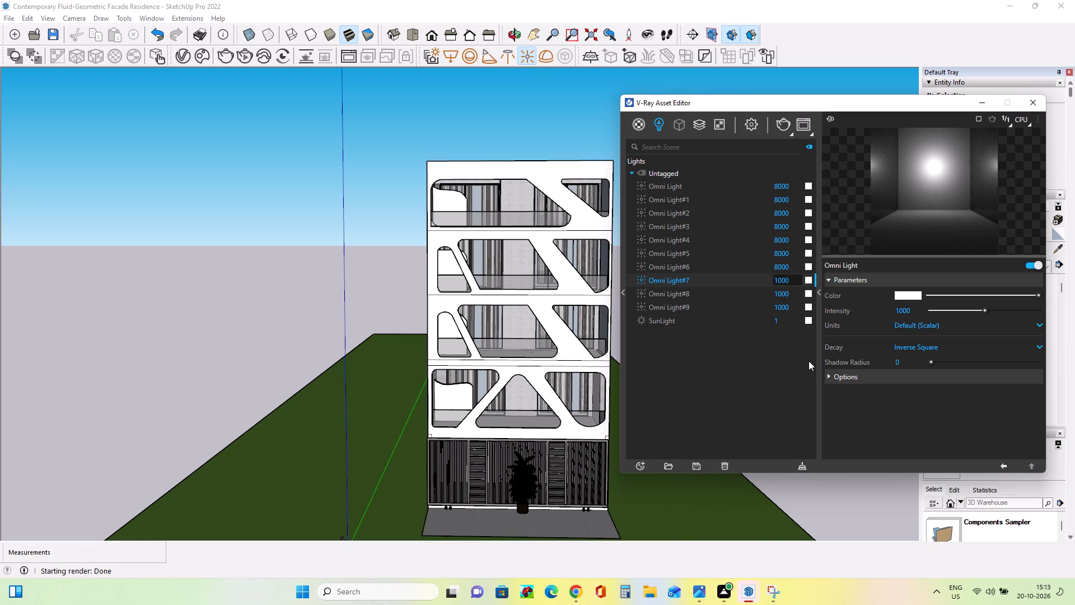
key(8)
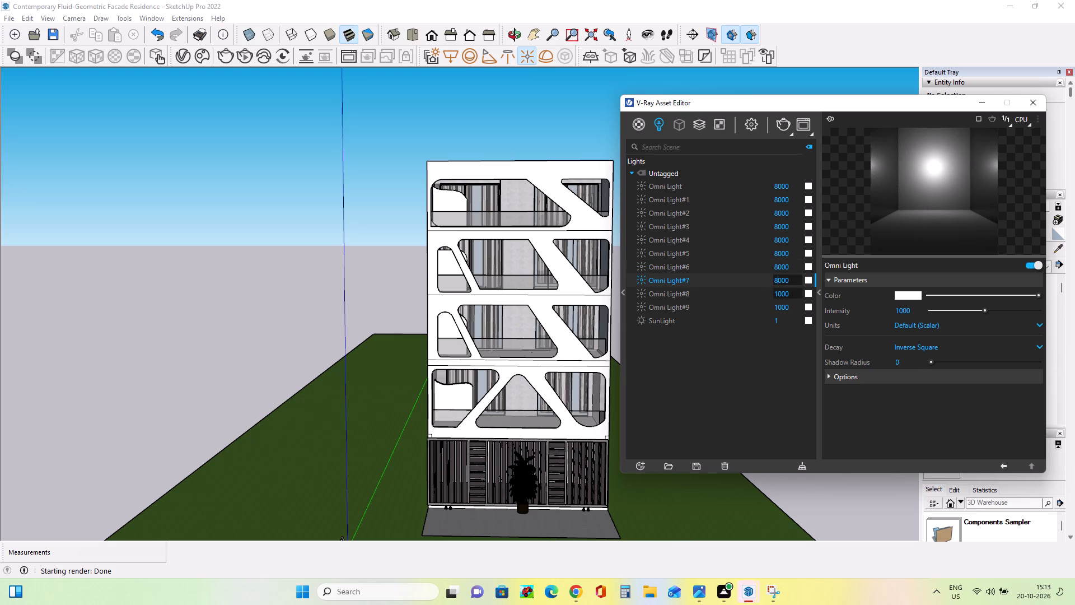
click(778, 291)
key(BackSpace)
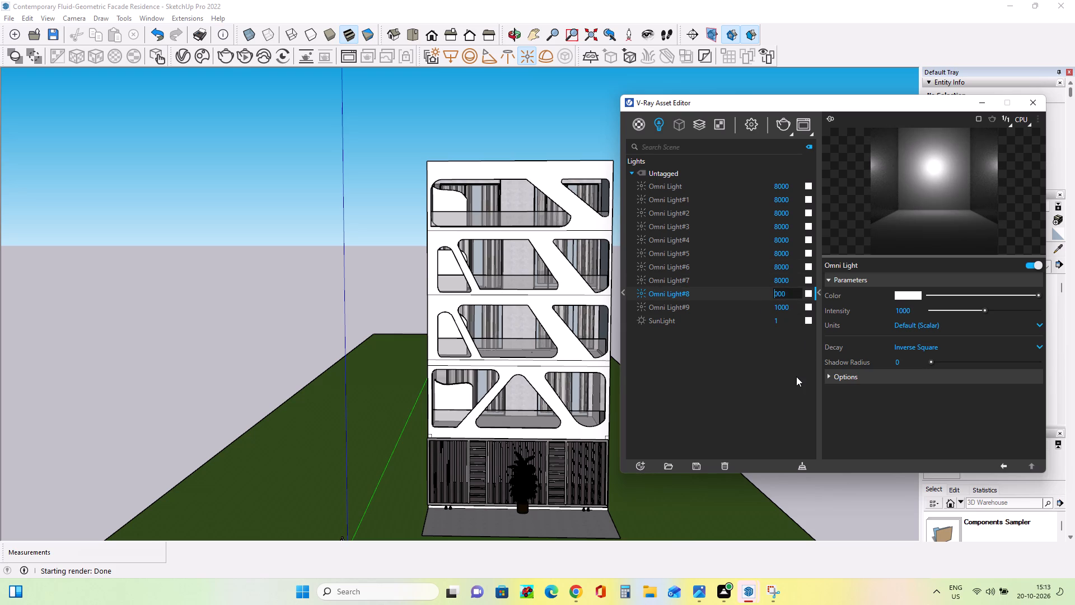
key(8)
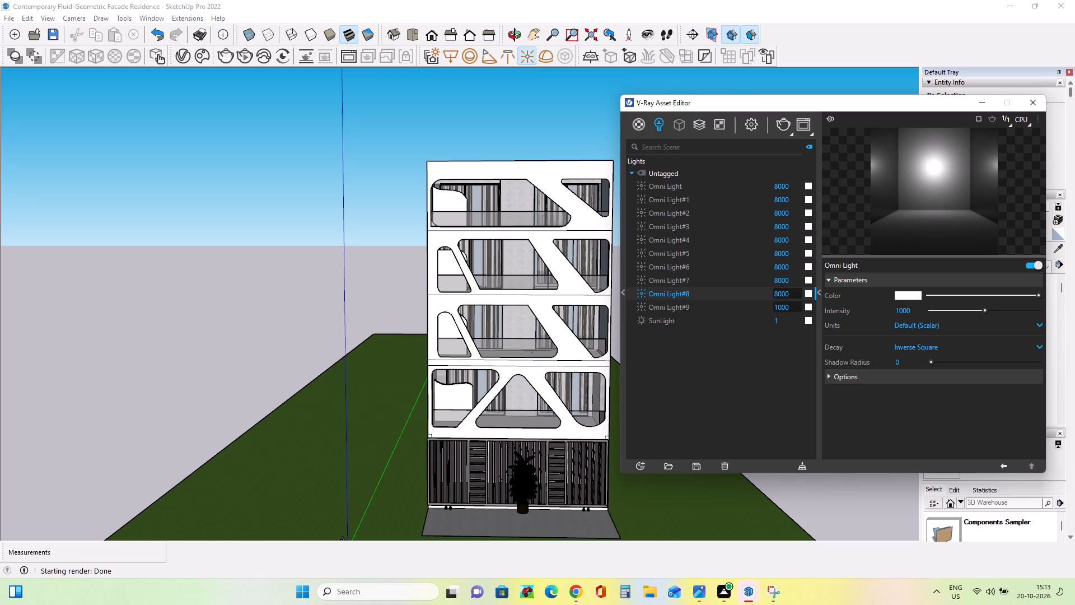
click(777, 307)
key(BackSpace)
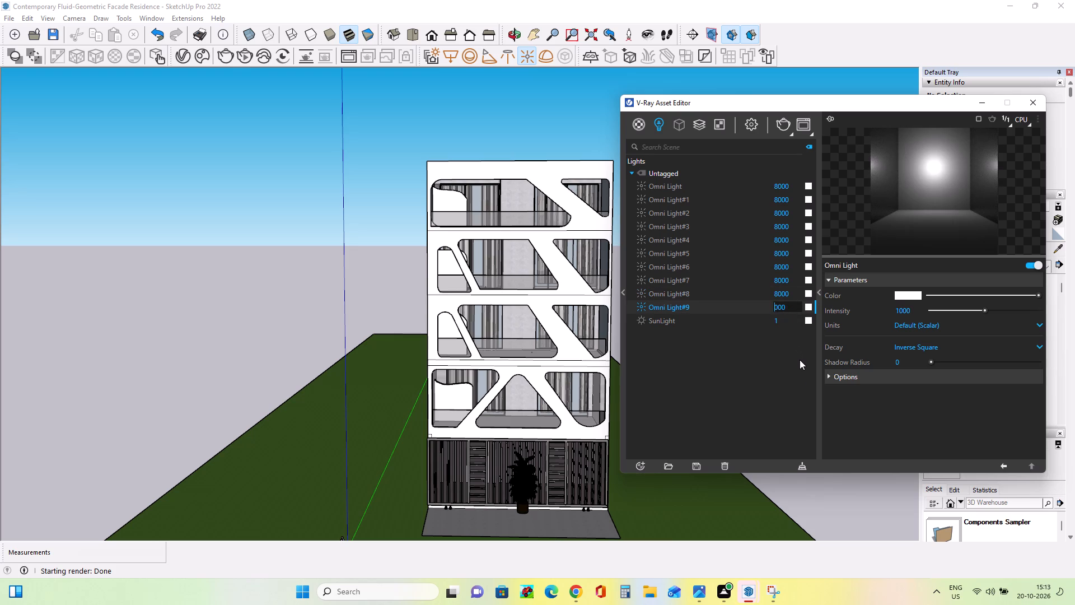
key(8)
Render the front view of the residence in V-Ray with the brightened omni lights.
click(783, 120)
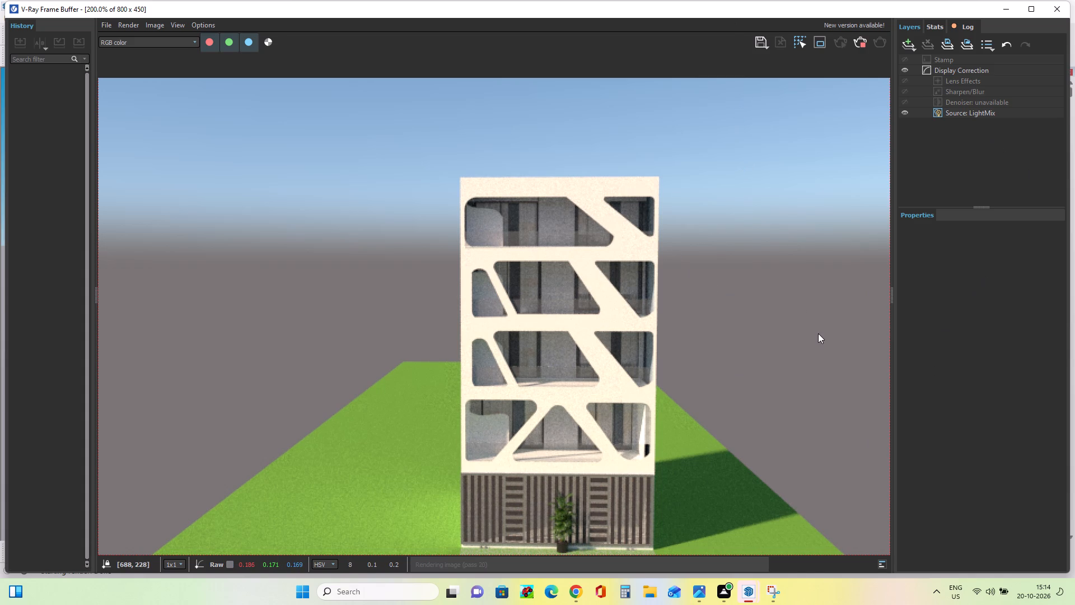
Capture a rectangular snip of the rendered building and the adjoining lawn with Snipping Tool.
click(765, 589)
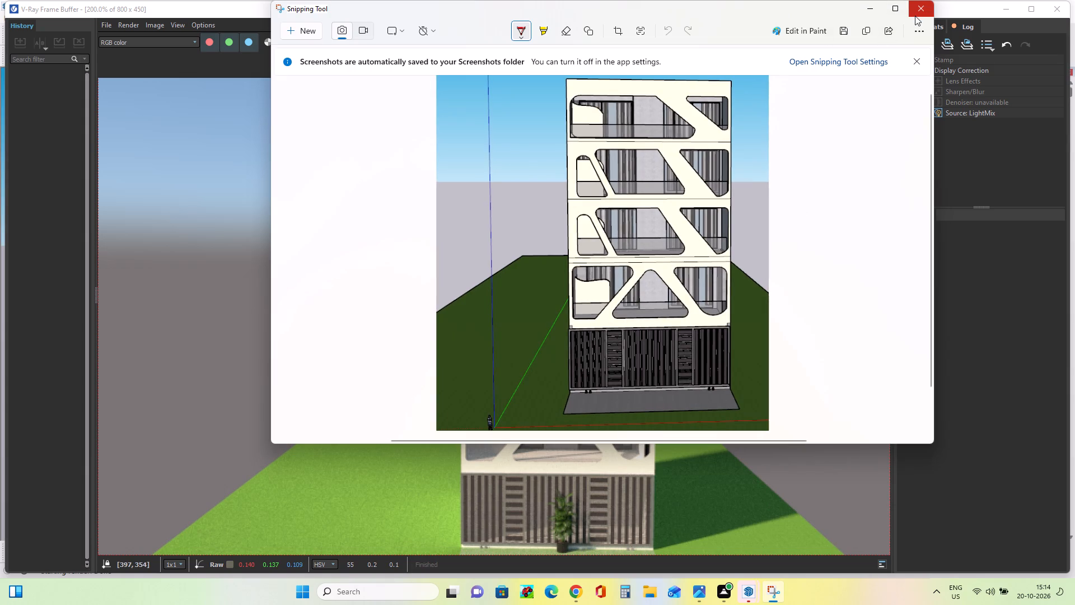
click(306, 33)
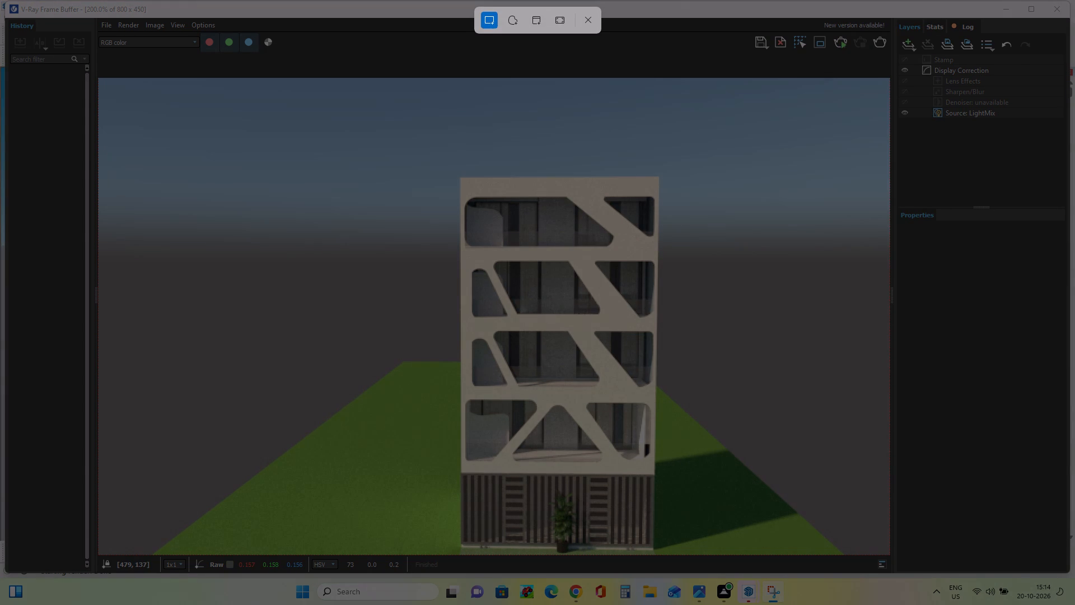
drag(689, 154, 478, 296)
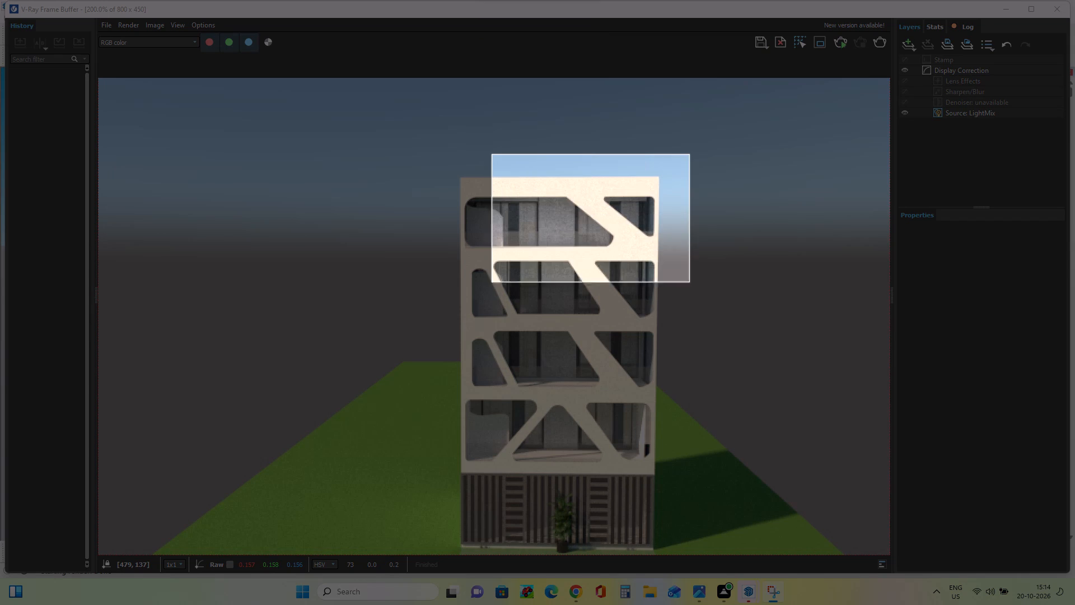
drag(478, 296, 315, 556)
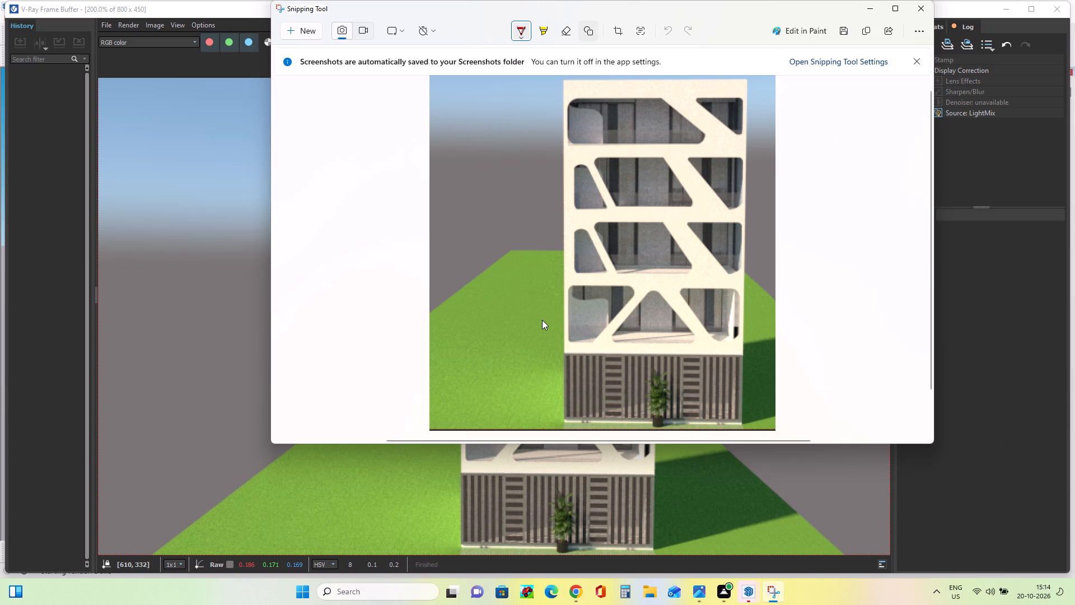
Save the snip to the Desktop as a PNG named "Geometric Marble & Wood Elevation.pdf1", and put the snip and render windows away.
key(ctrl+s)
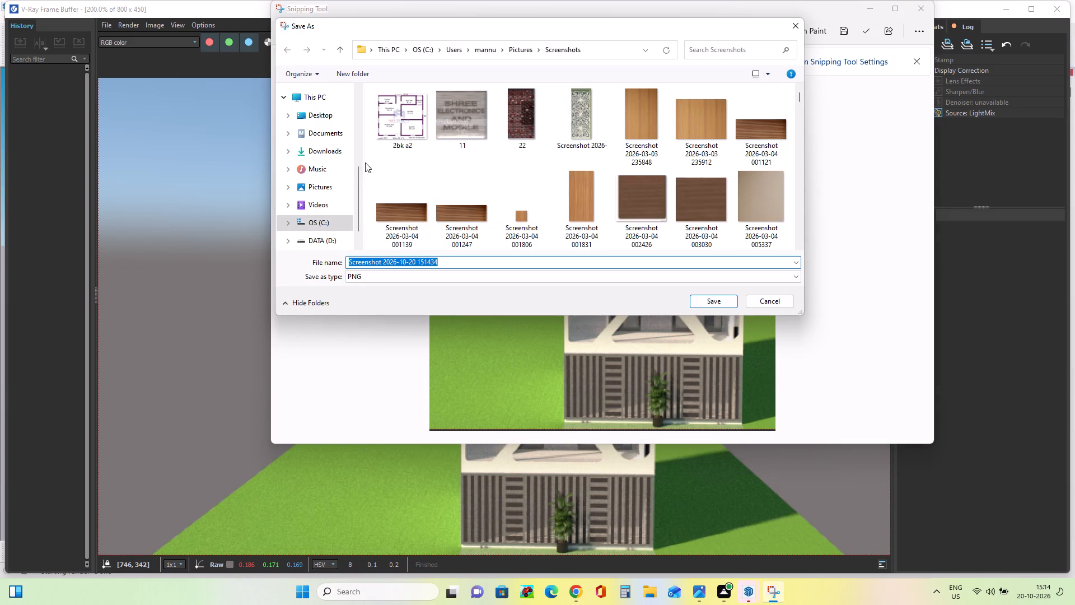
click(336, 118)
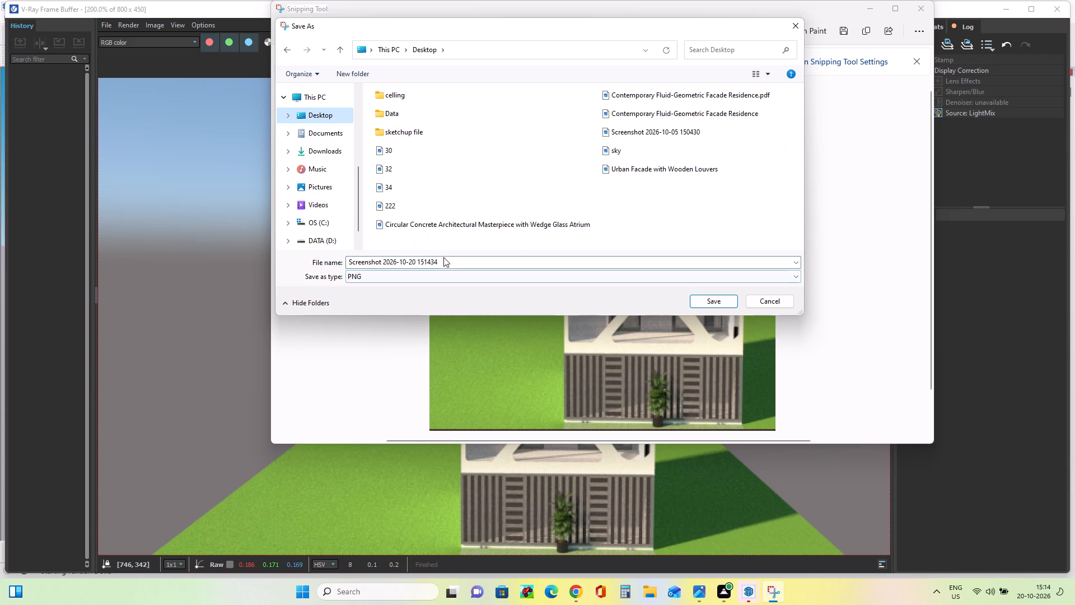
click(443, 257)
key(g)
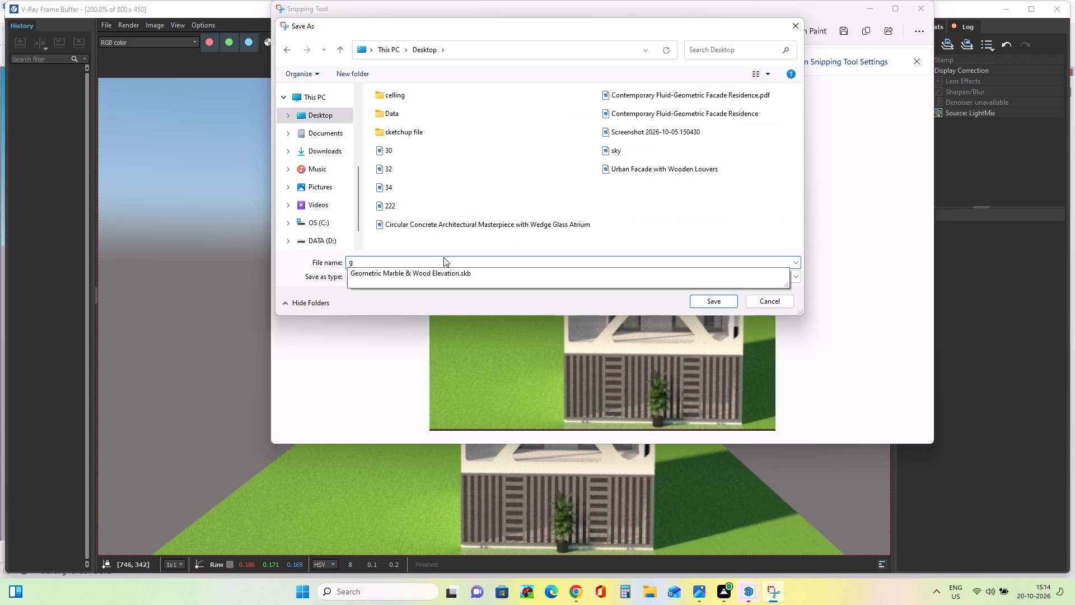
click(445, 273)
click(485, 258)
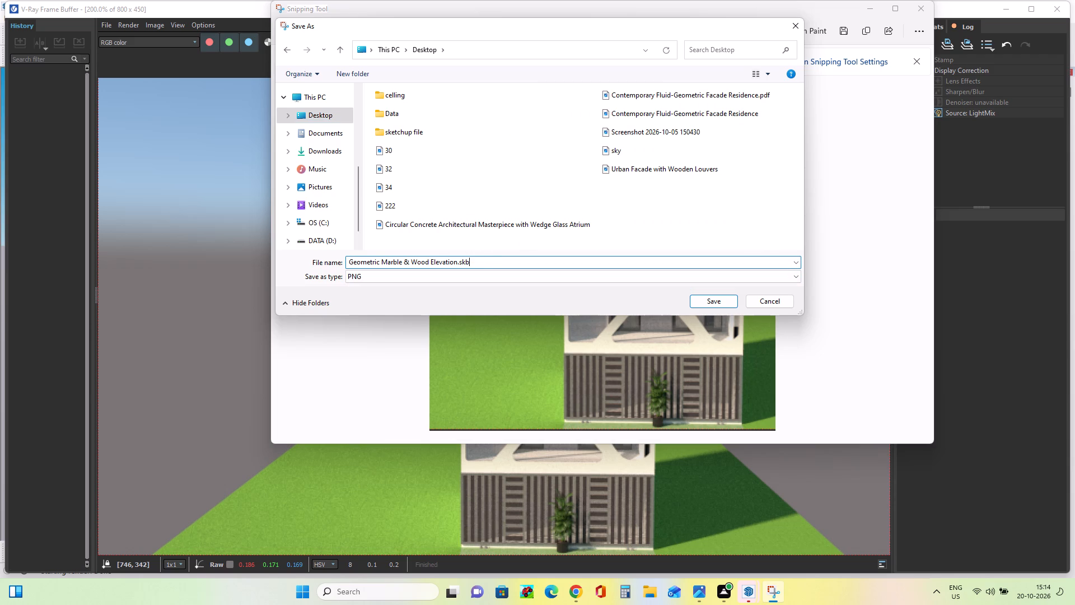
key(BackSpace)
key(BackSpace)
key(BackSpace)
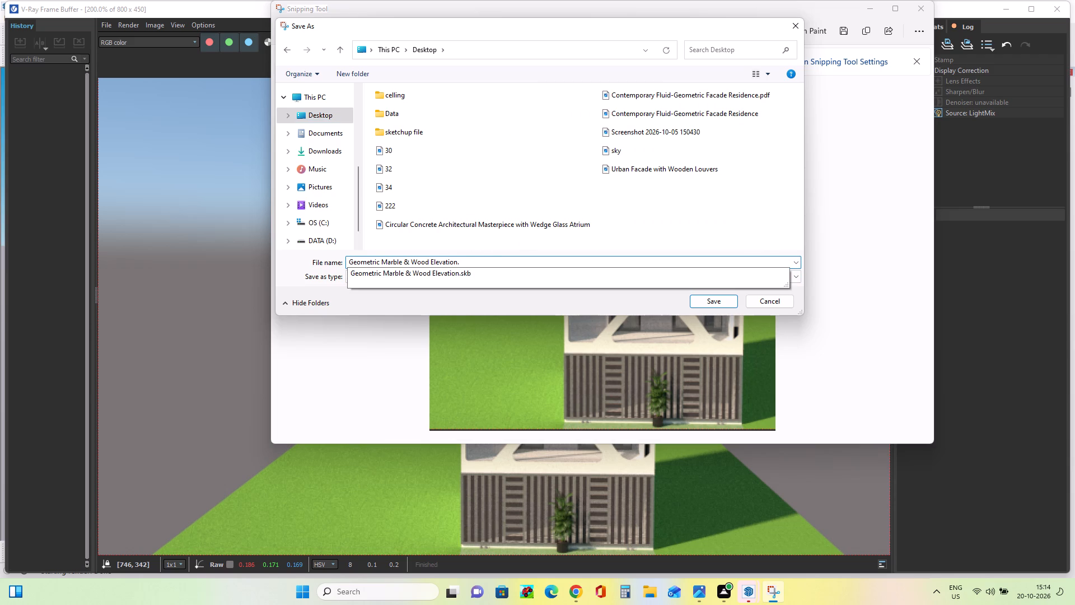
key(p)
text(df)
key(1)
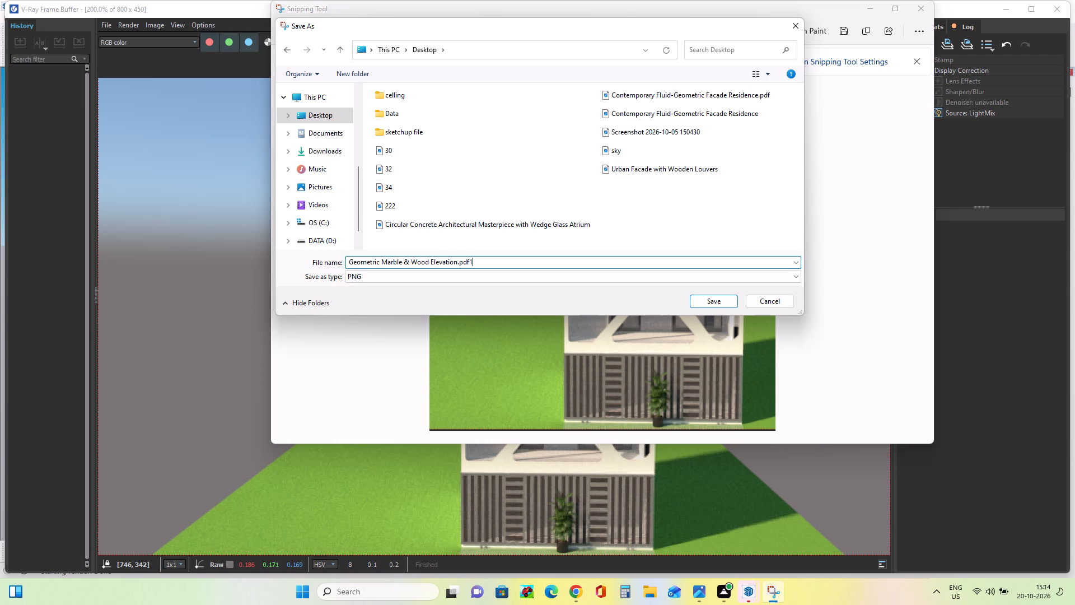
click(723, 308)
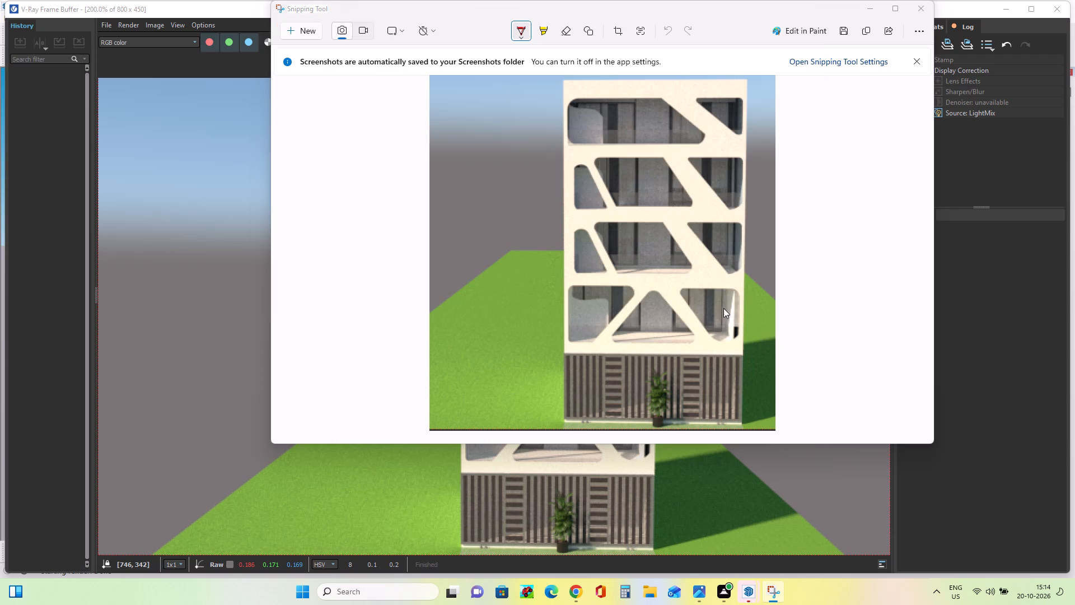
click(877, 9)
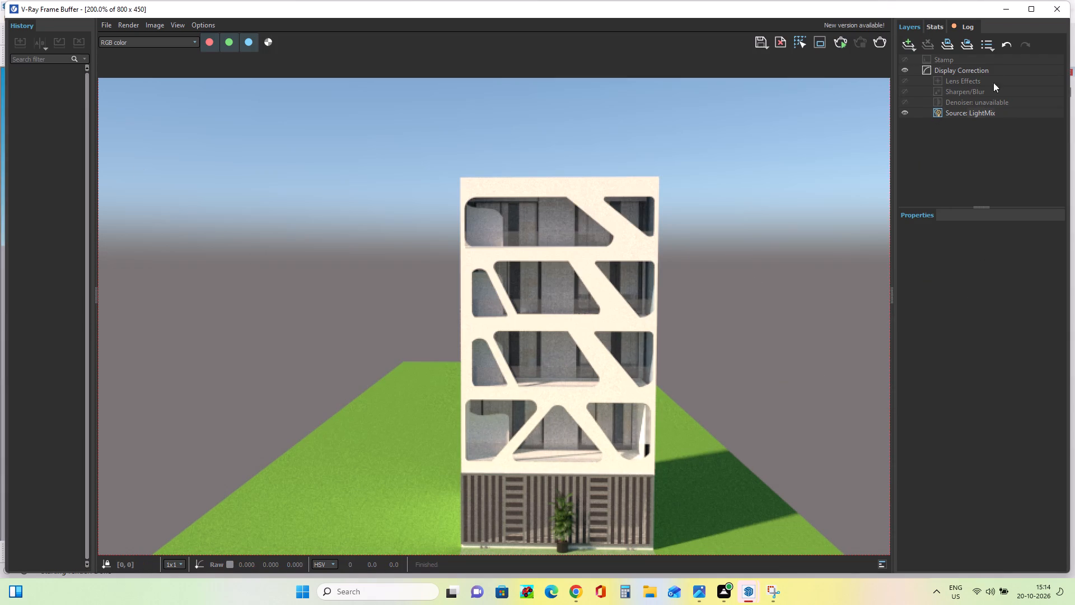
click(1013, 6)
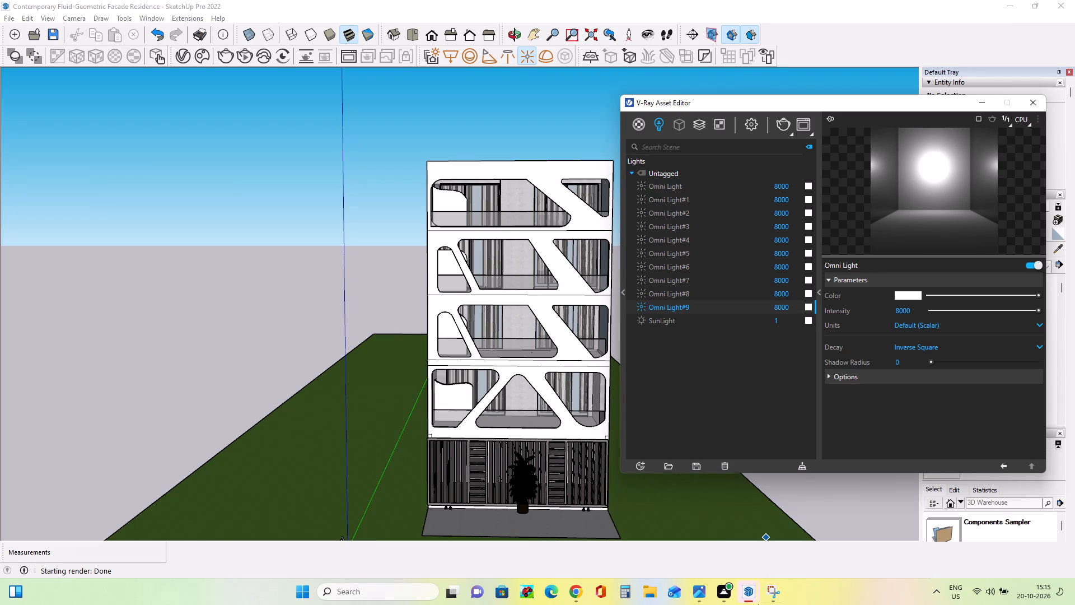
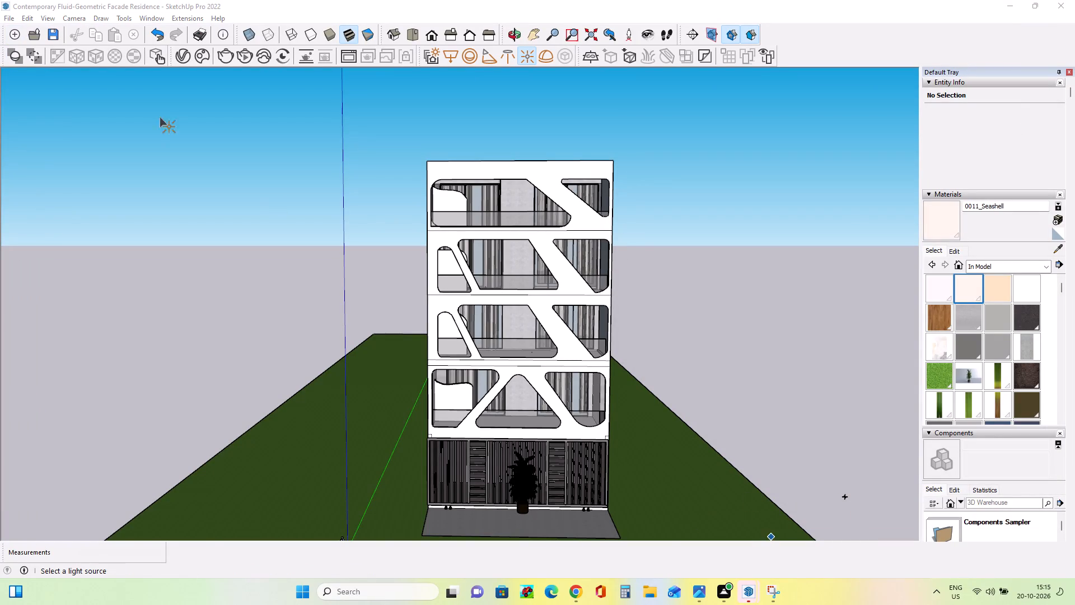
Delete the stray omni light, Omni Light#10, lying outside the lawn to the right of the building.
click(537, 29)
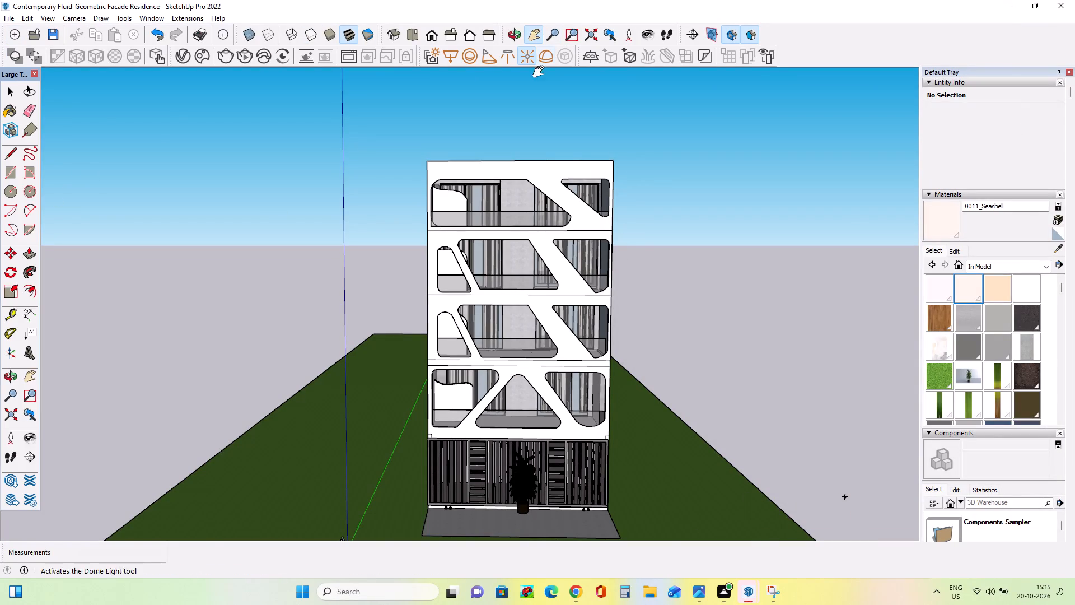
click(6, 85)
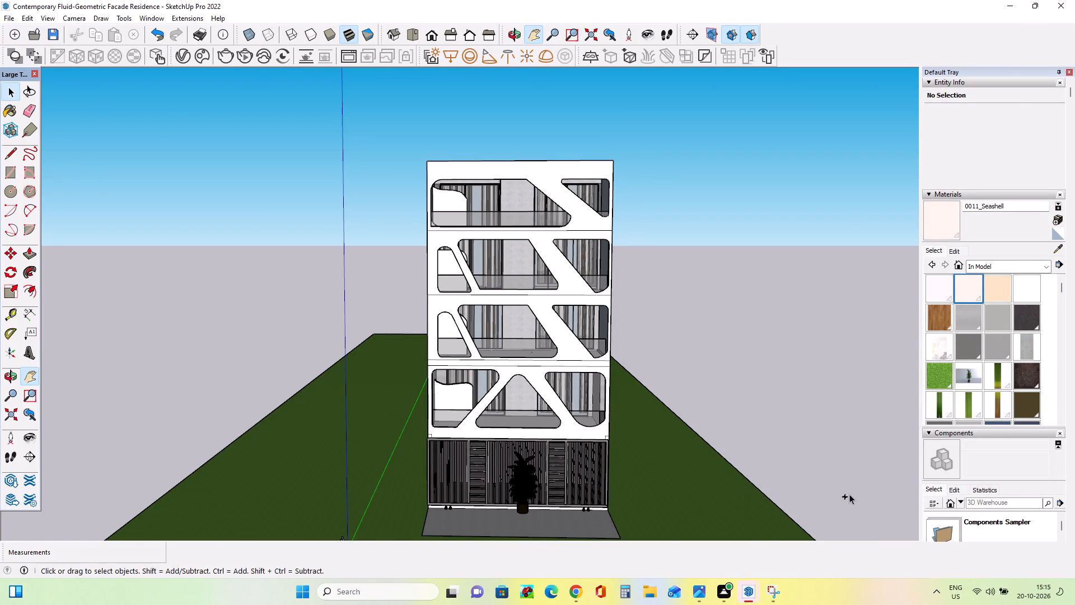
click(848, 494)
click(843, 495)
key(Delete)
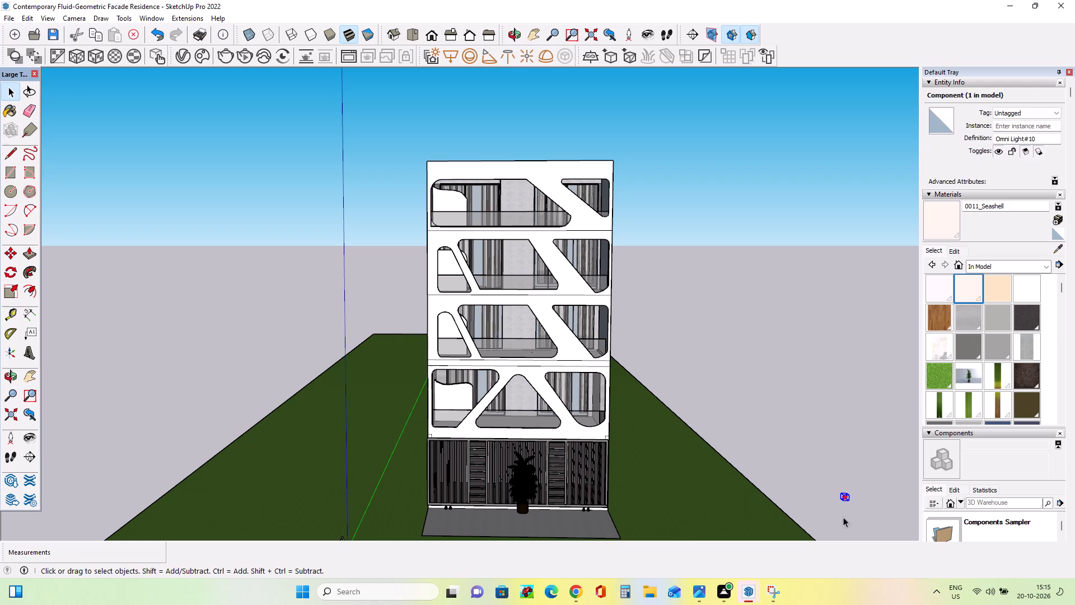
Delete the two omni lights under the ceiling of the top-floor balcony.
middle_drag(520, 336, 558, 221)
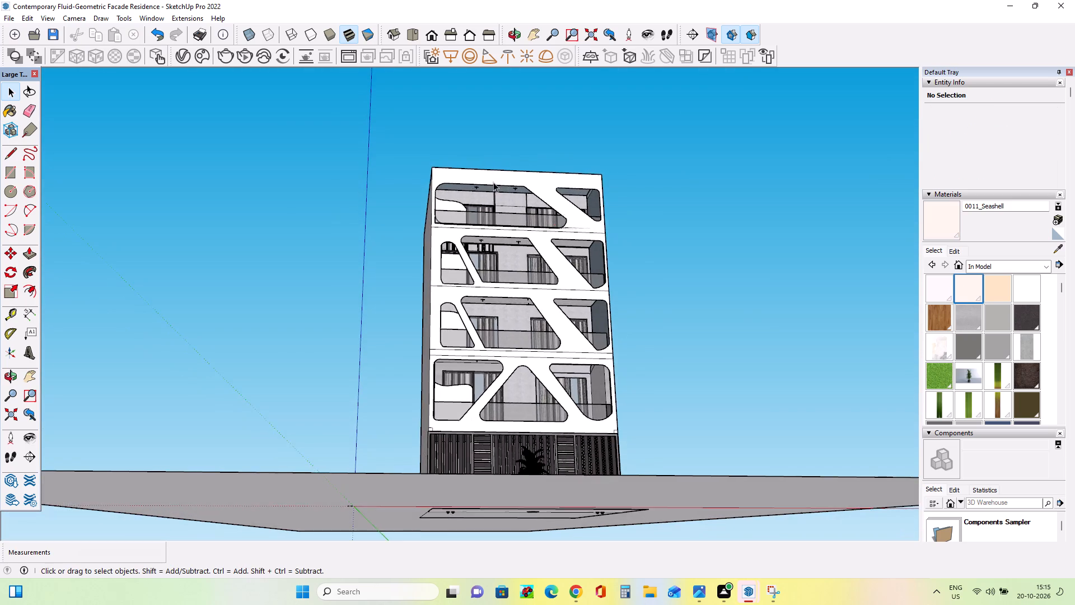
scroll(493, 182, up, 10)
click(464, 187)
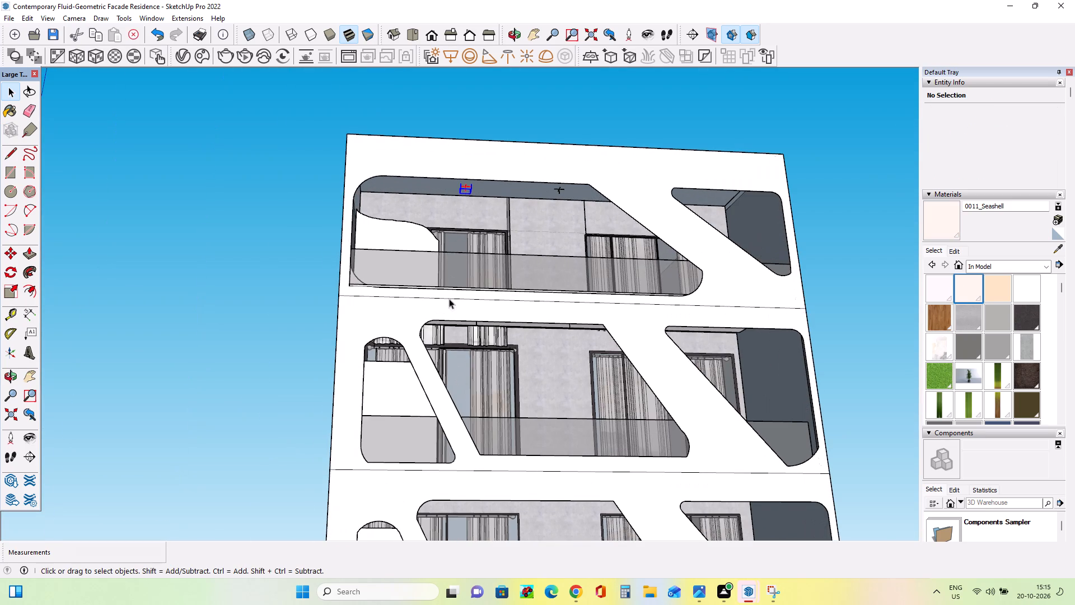
key(Delete)
click(560, 194)
key(Delete)
Delete the two omni lights under the balcony ceiling one floor below the top.
middle_drag(576, 327, 586, 277)
scroll(576, 296, up, 1)
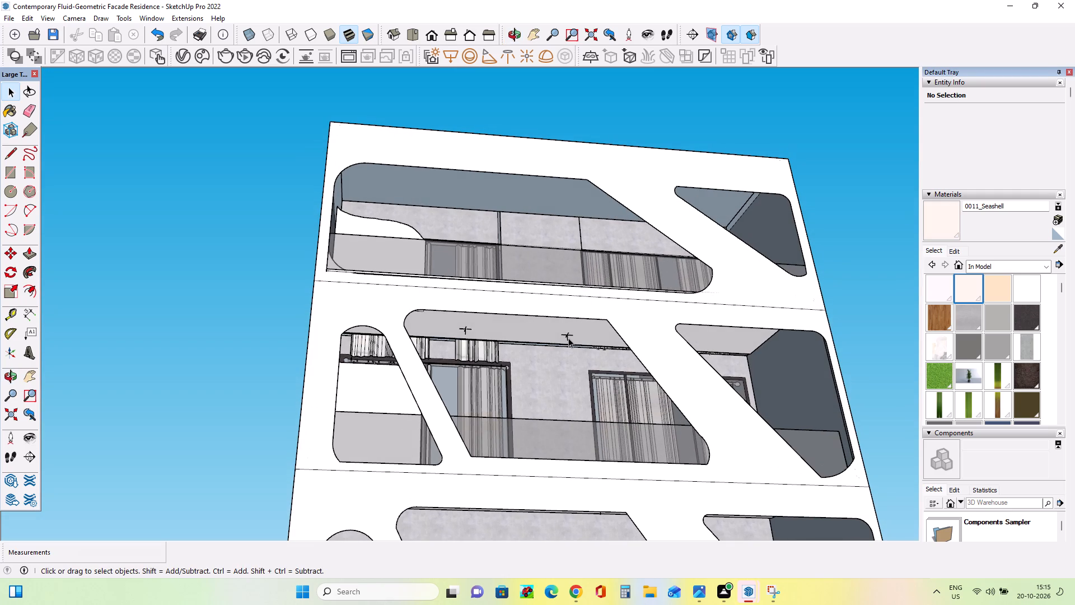
click(568, 338)
key(Delete)
click(466, 327)
key(Delete)
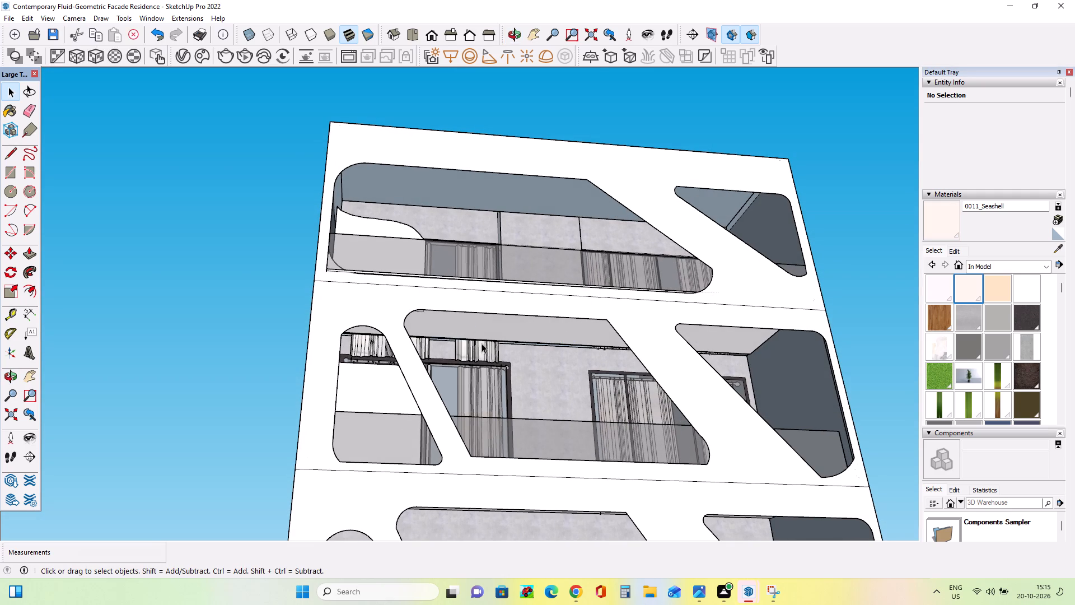
Delete the omni lights under the ceiling of the third balcony from the top.
scroll(482, 343, down, 7)
middle_drag(492, 456, 504, 418)
scroll(541, 436, up, 3)
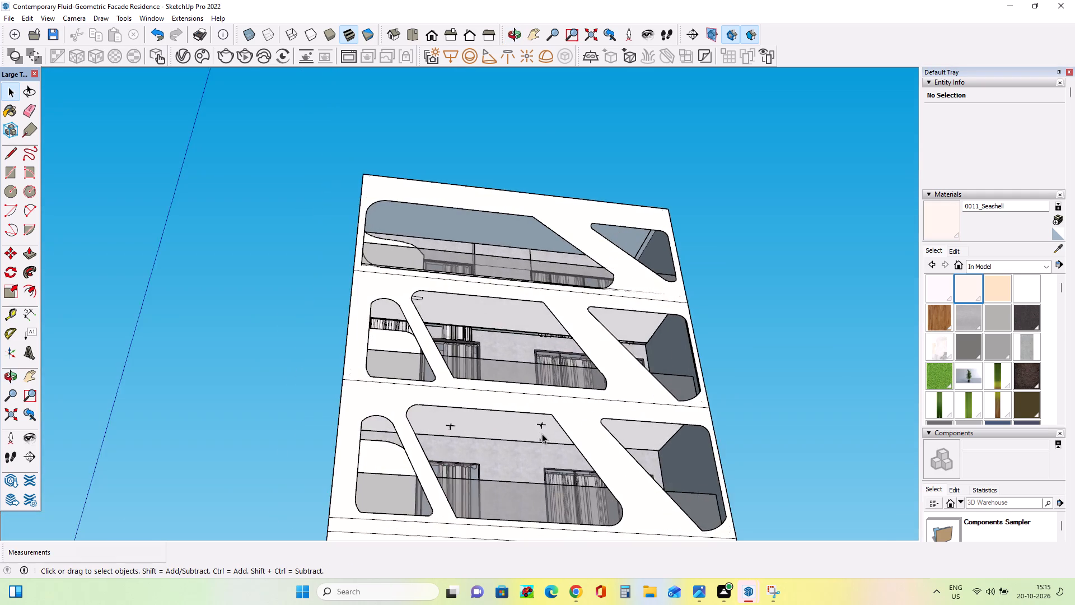
scroll(542, 434, up, 5)
click(537, 443)
key(Delete)
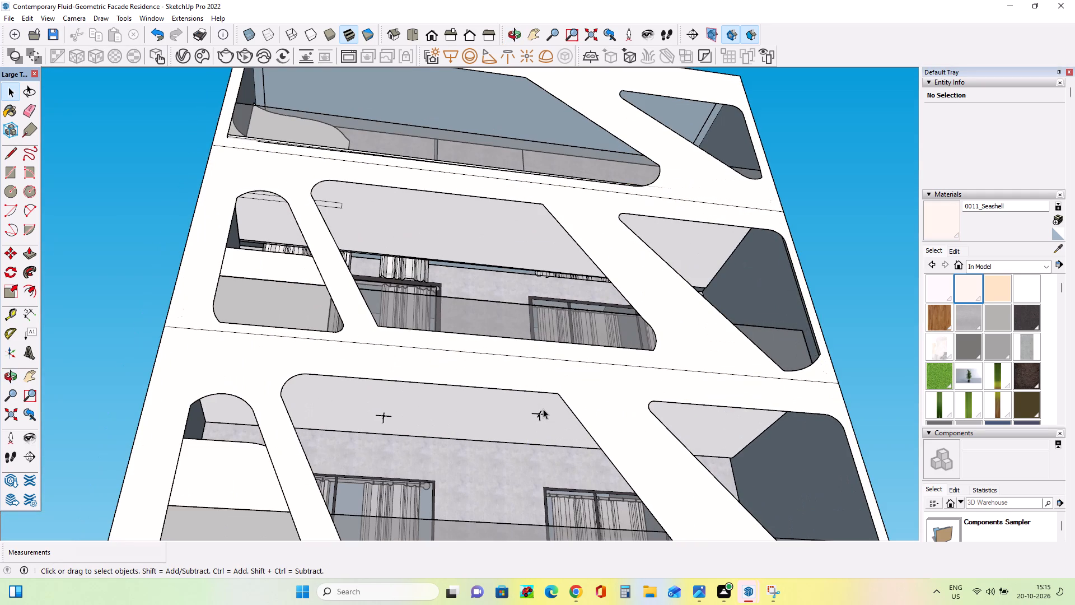
click(541, 416)
key(Delete)
click(386, 416)
key(Delete)
Delete the two omni lights under the ceiling of the lowest balcony, above the slatted ground floor.
scroll(432, 422, down, 14)
middle_drag(445, 422, 431, 496)
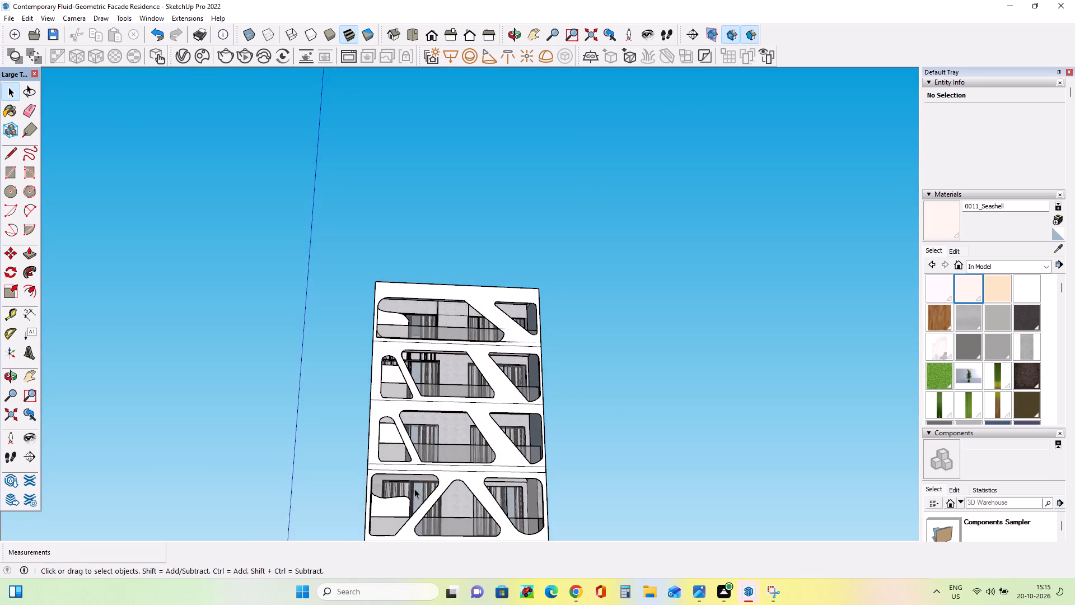
scroll(414, 488, up, 10)
middle_drag(423, 482, 455, 427)
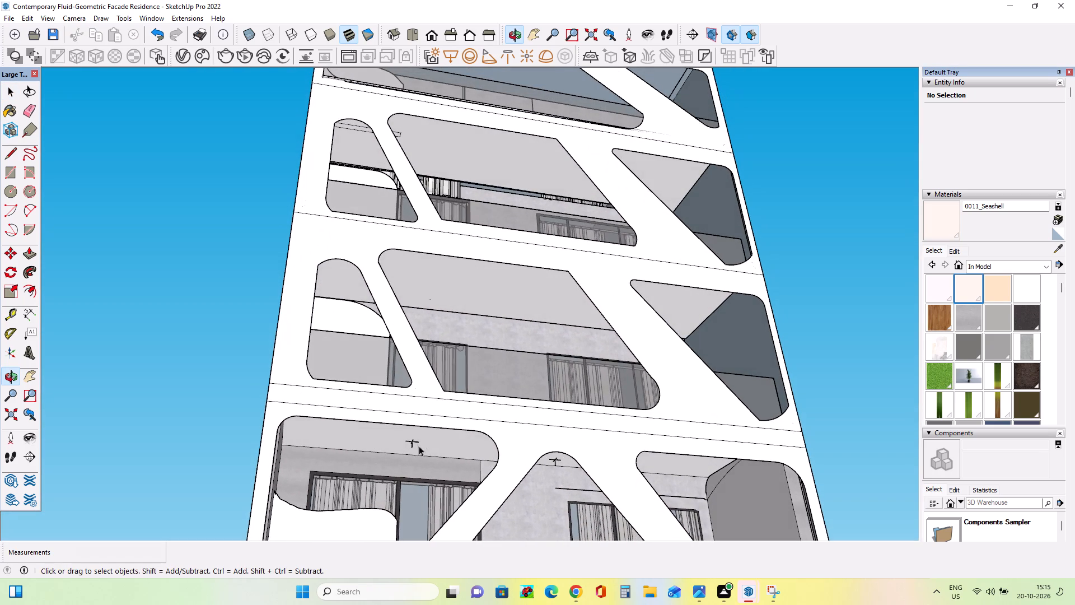
click(410, 442)
key(Delete)
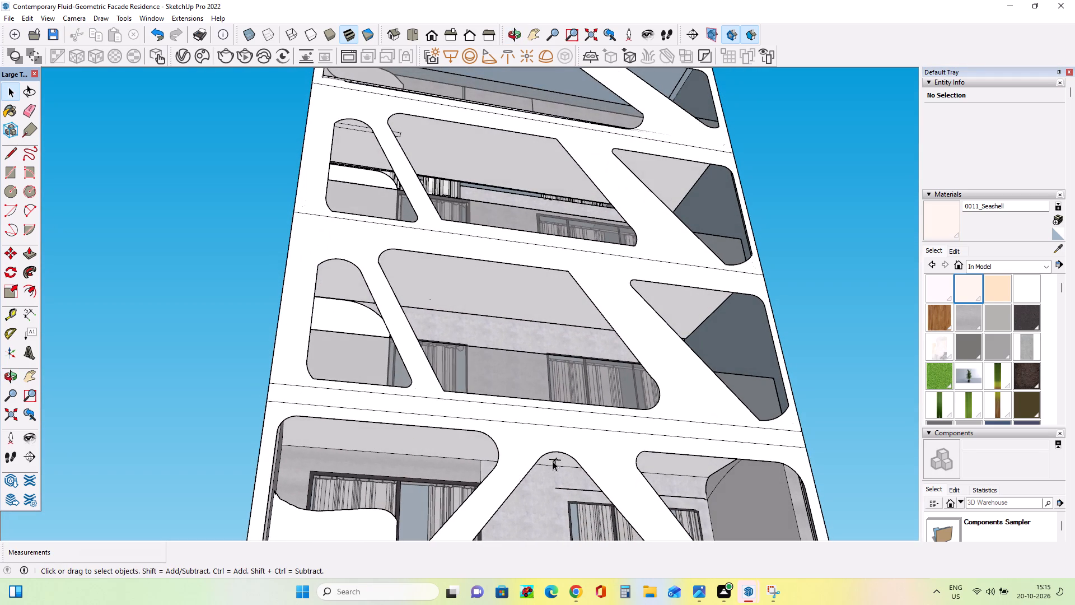
click(555, 460)
key(Delete)
Delete the stray horizontal edge and its short leftover segments behind the right-hand facade opening of the lowest balcony.
scroll(511, 457, down, 9)
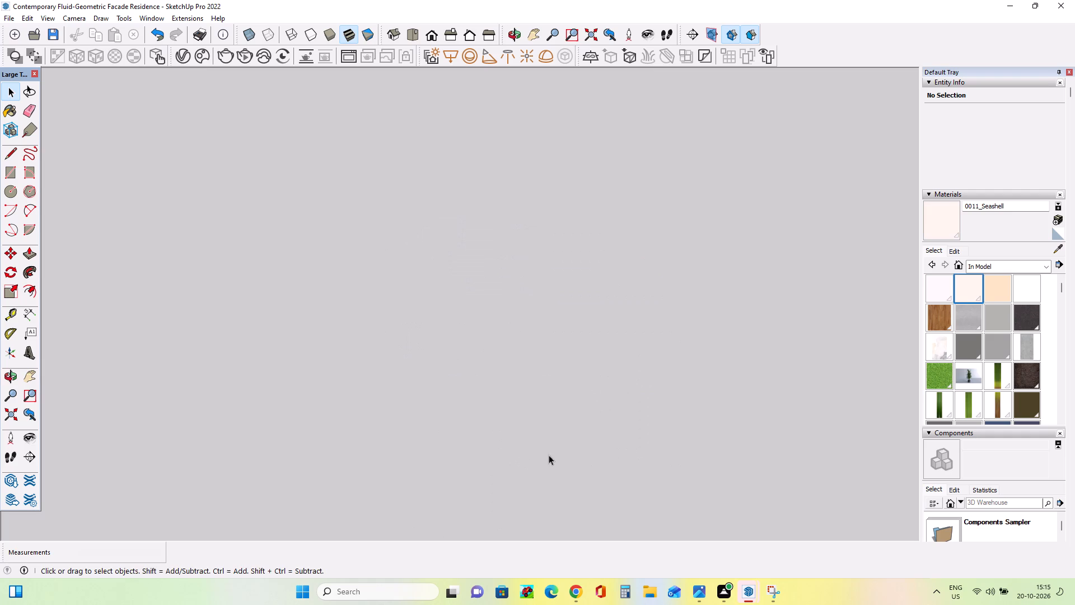
middle_drag(546, 464, 532, 500)
scroll(532, 497, down, 3)
scroll(532, 500, up, 1)
scroll(532, 500, down, 1)
scroll(532, 500, up, 1)
scroll(507, 474, down, 16)
scroll(444, 300, down, 10)
scroll(569, 378, down, 12)
scroll(560, 401, down, 11)
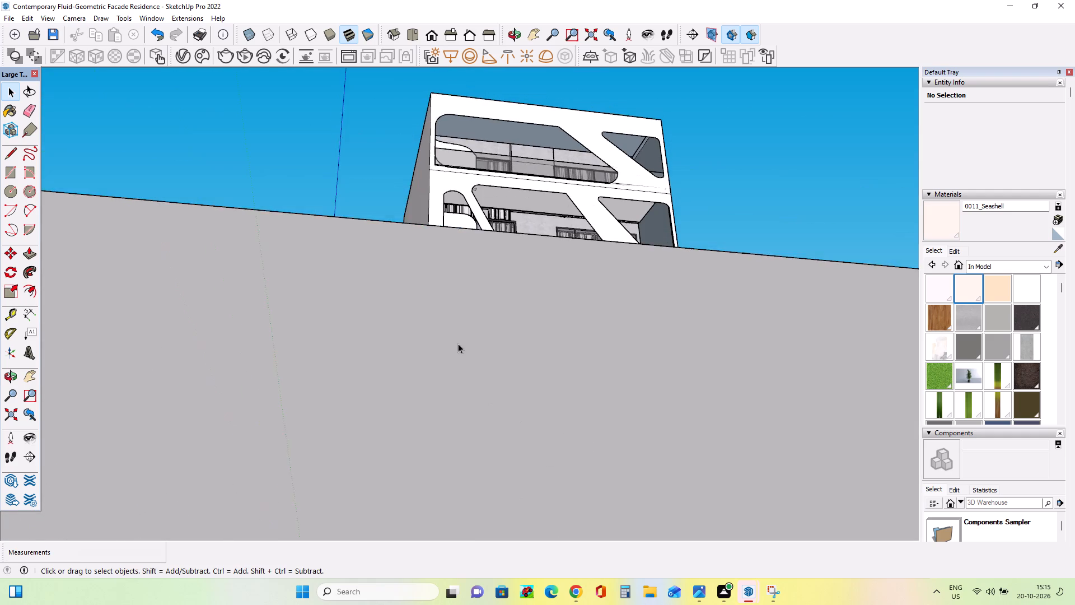
scroll(458, 343, down, 4)
middle_drag(555, 380, 531, 503)
scroll(581, 386, up, 4)
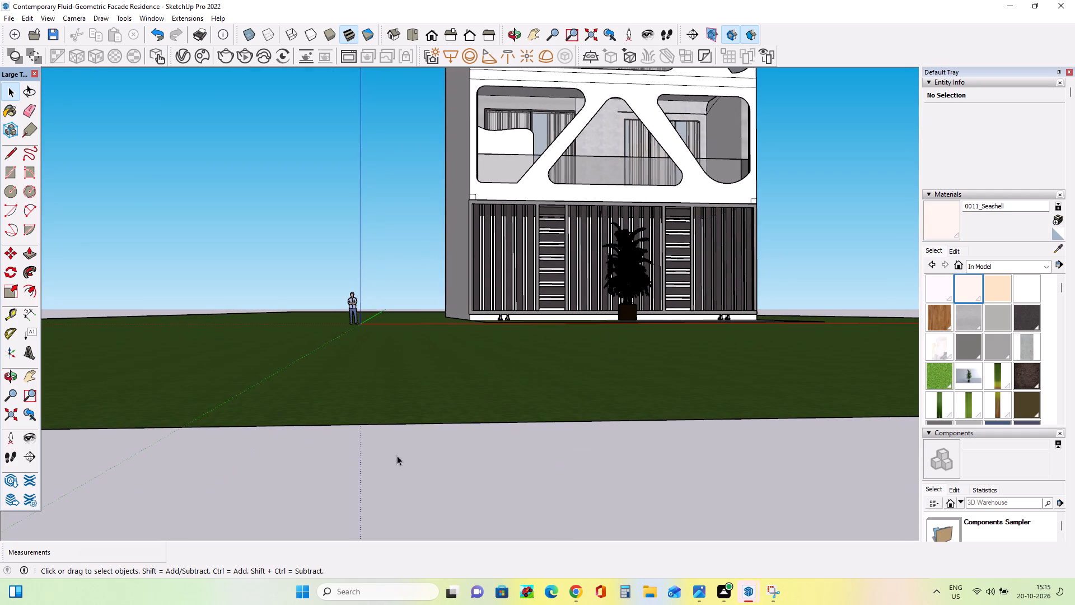
click(31, 373)
drag(468, 372, 350, 536)
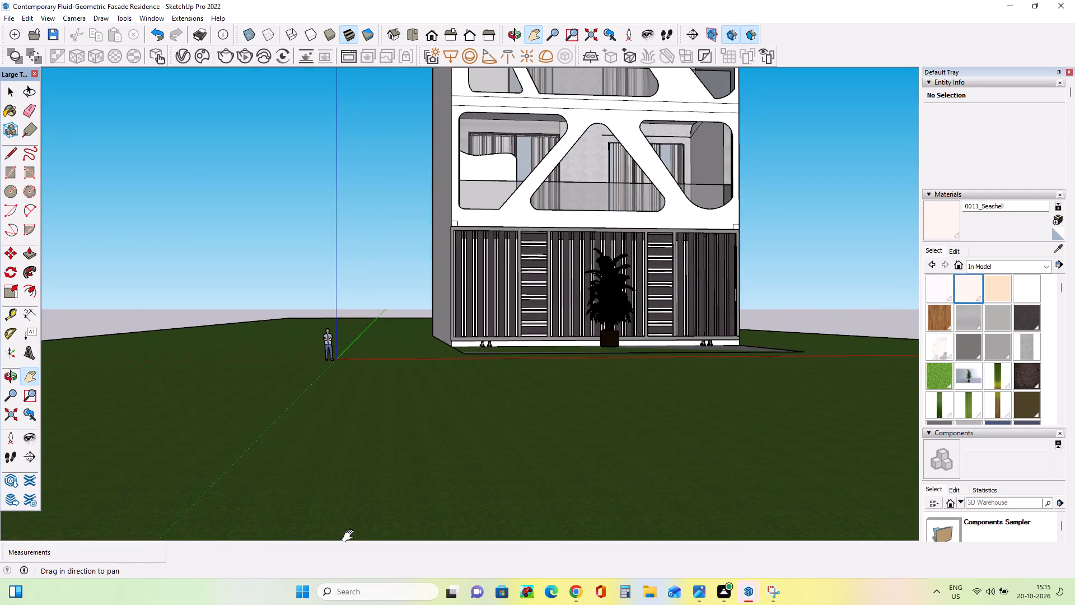
drag(350, 536, 317, 553)
scroll(579, 459, down, 5)
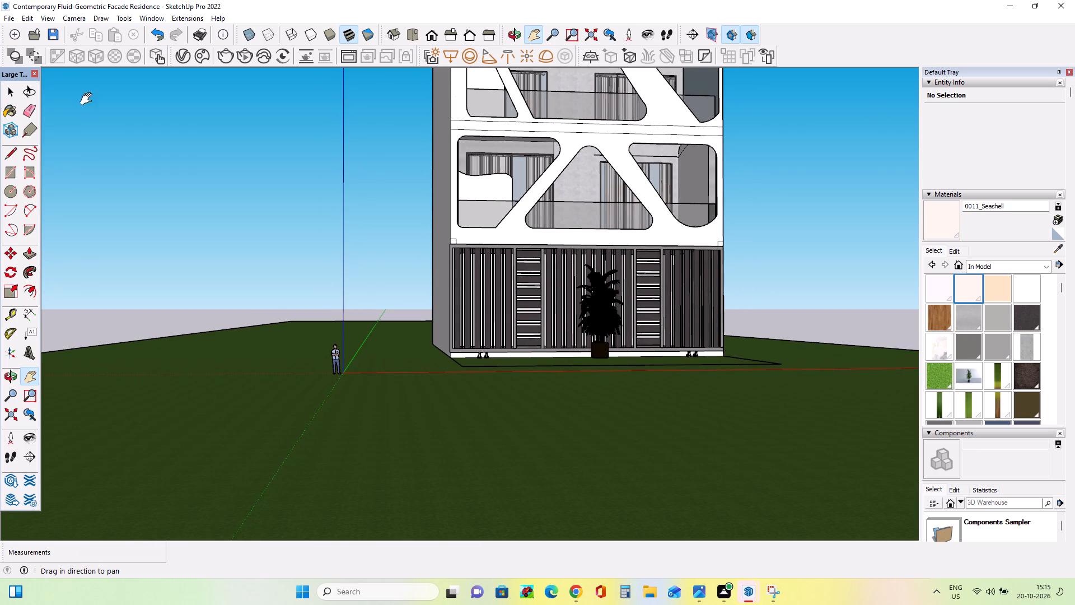
click(5, 92)
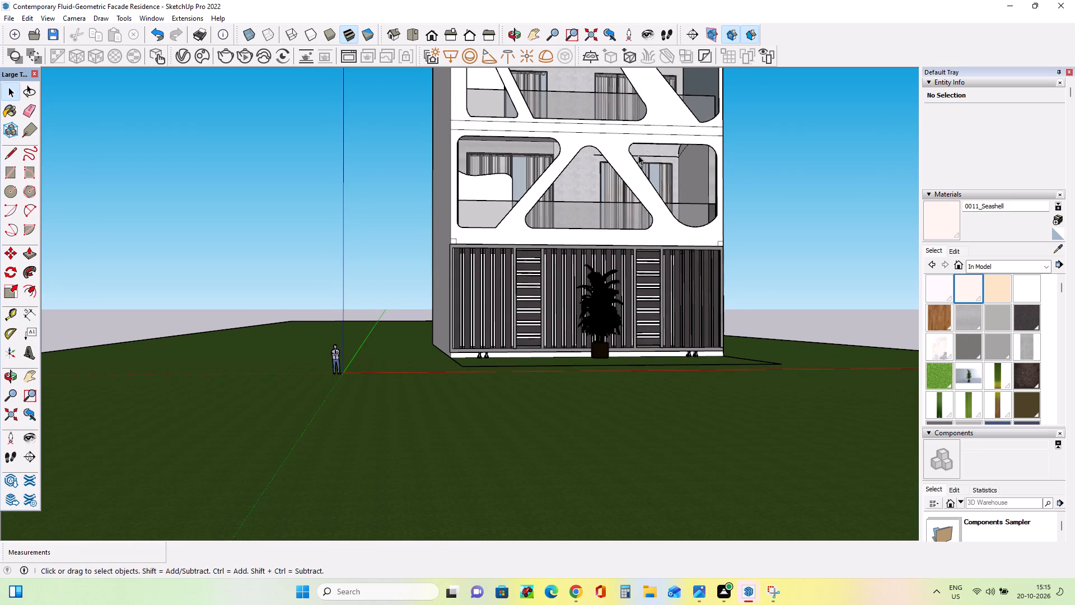
click(652, 155)
key(Delete)
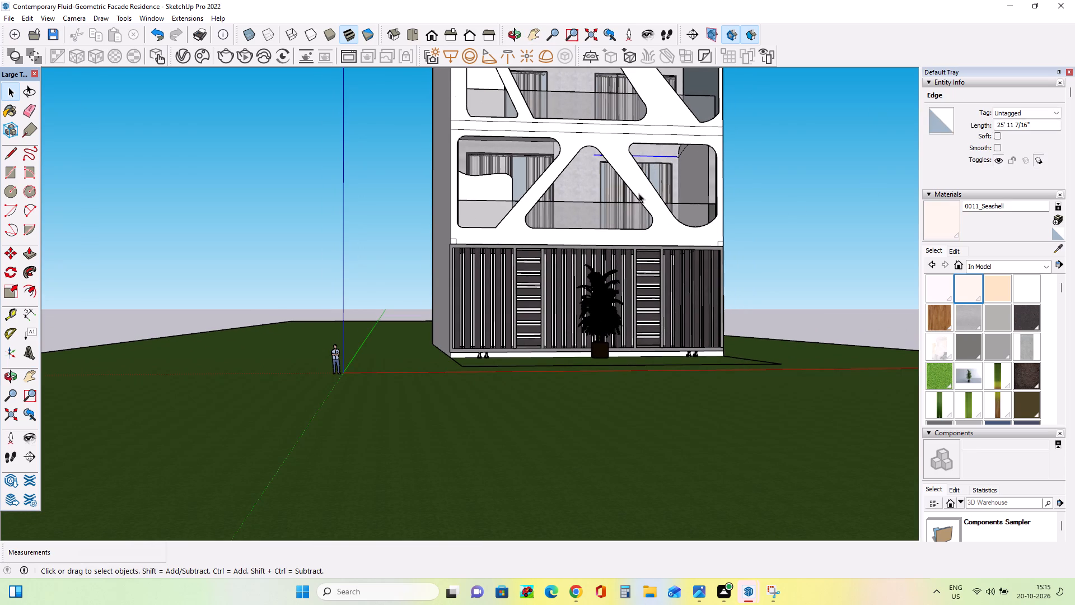
scroll(686, 149, up, 15)
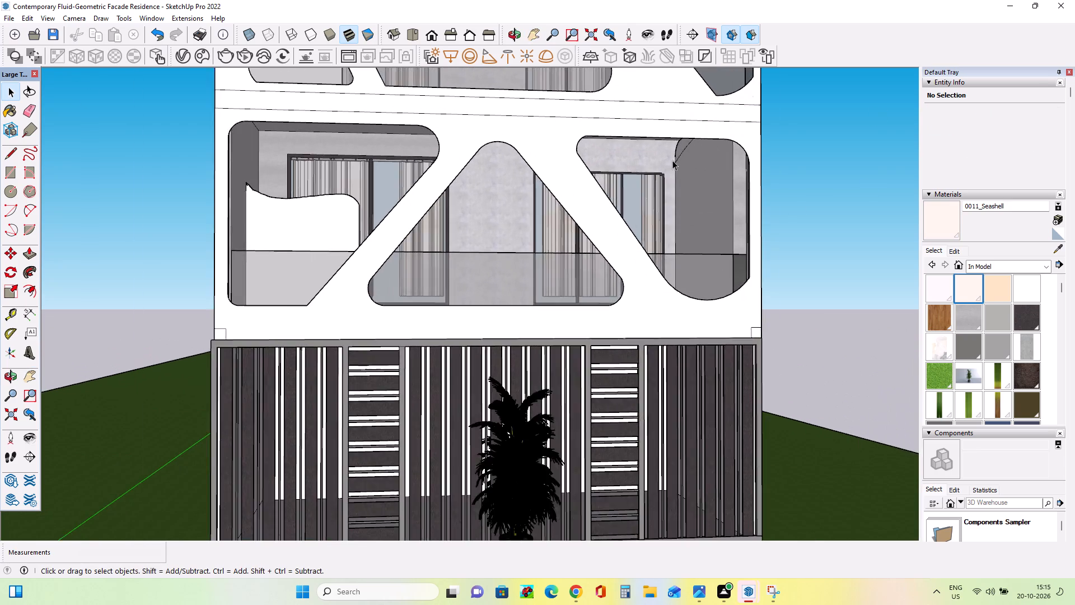
scroll(672, 160, up, 9)
click(675, 159)
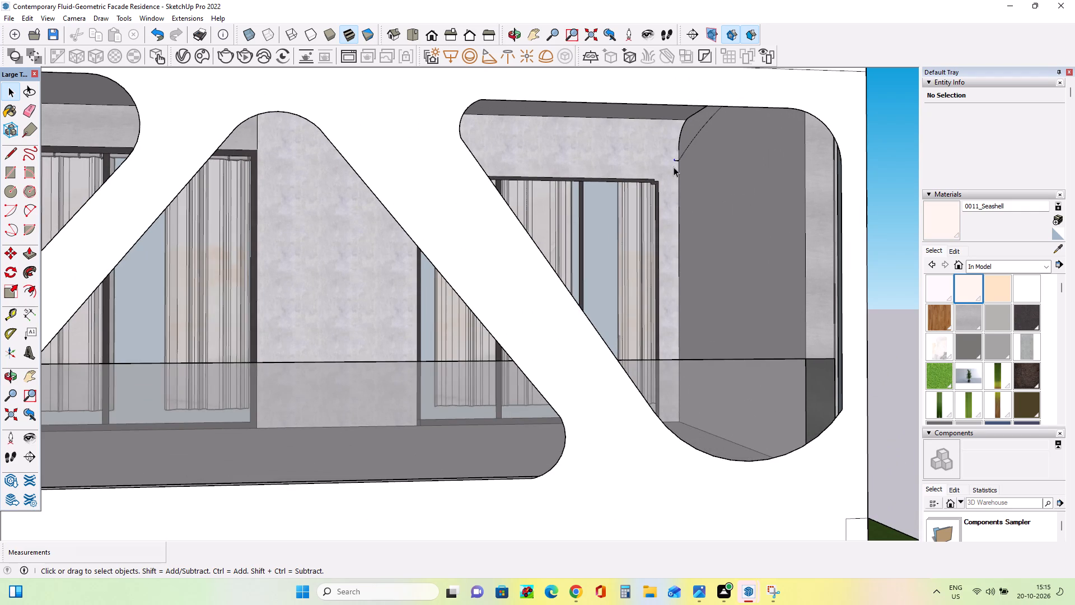
key(Delete)
click(675, 160)
key(Delete)
Examine the full front facade of the building, from the slatted ground floor up to the roof edge.
scroll(581, 217, down, 19)
scroll(577, 226, down, 5)
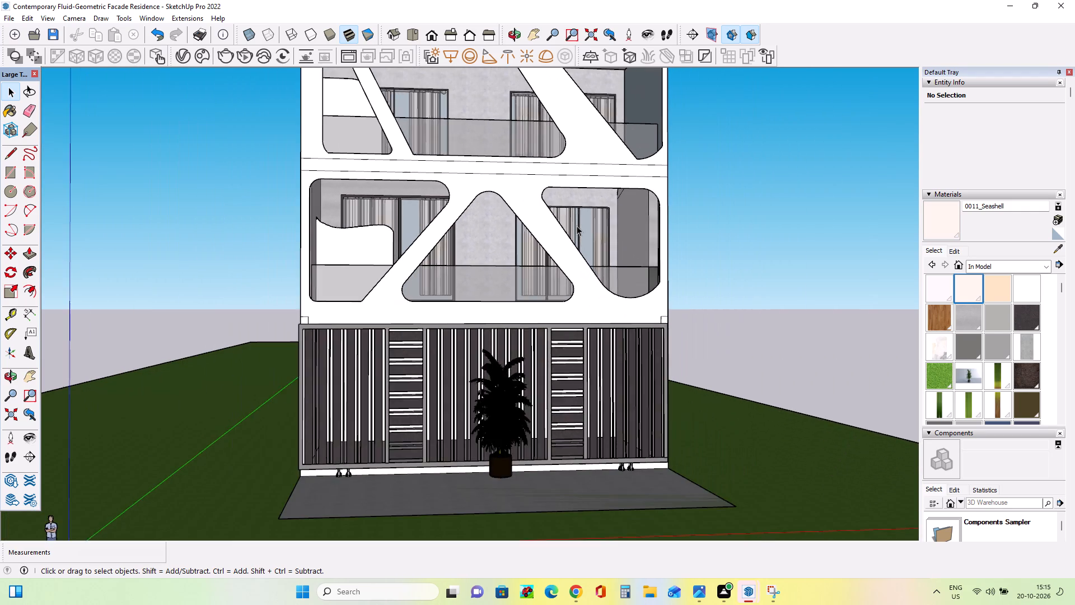
scroll(577, 226, down, 16)
scroll(577, 226, down, 5)
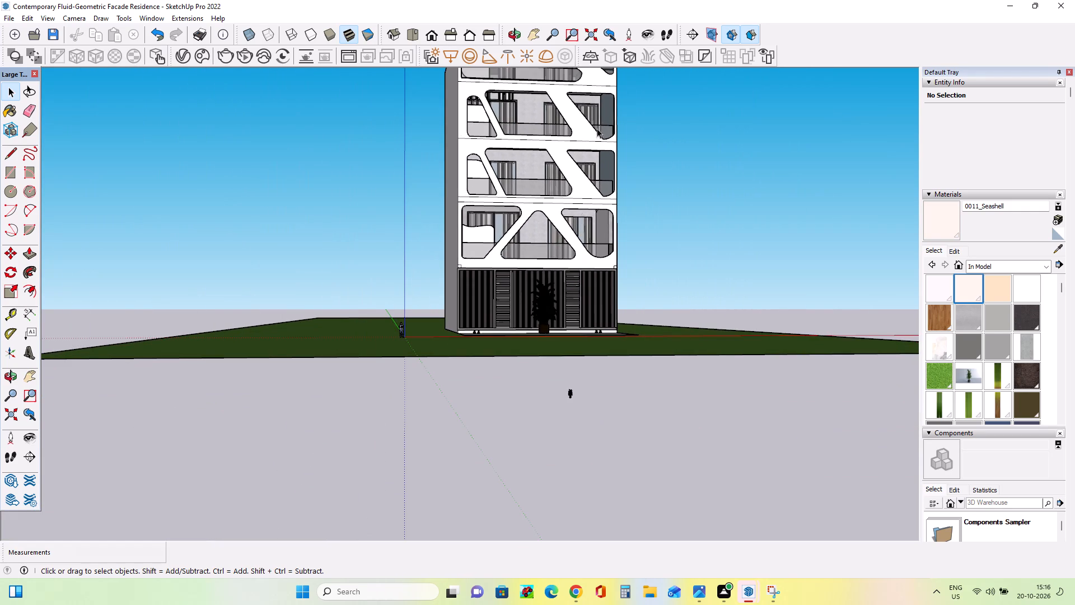
scroll(597, 115, up, 3)
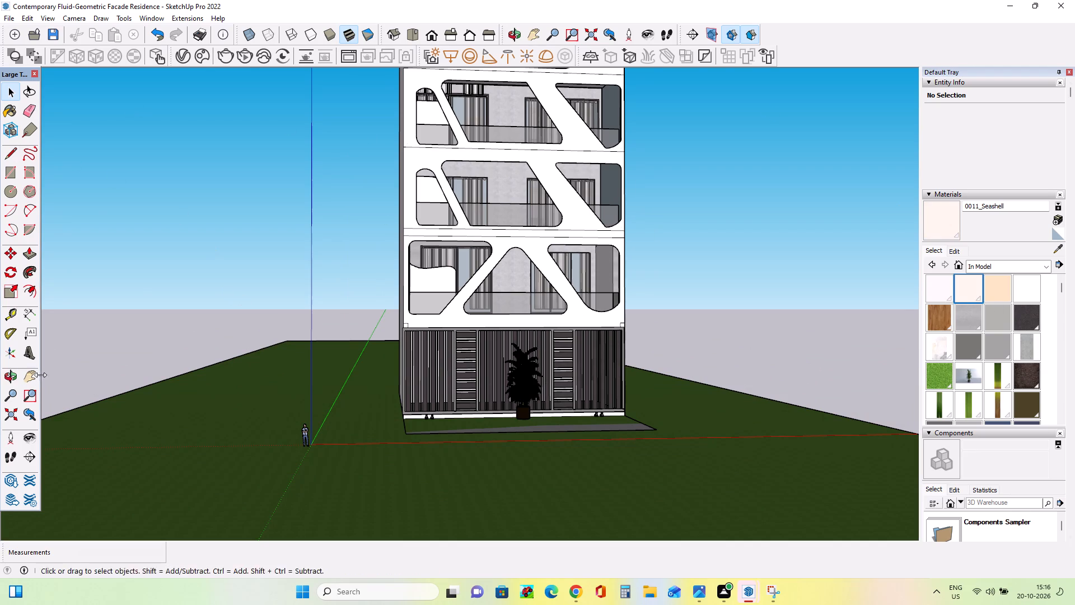
click(23, 374)
scroll(292, 366, down, 5)
drag(407, 334, 404, 365)
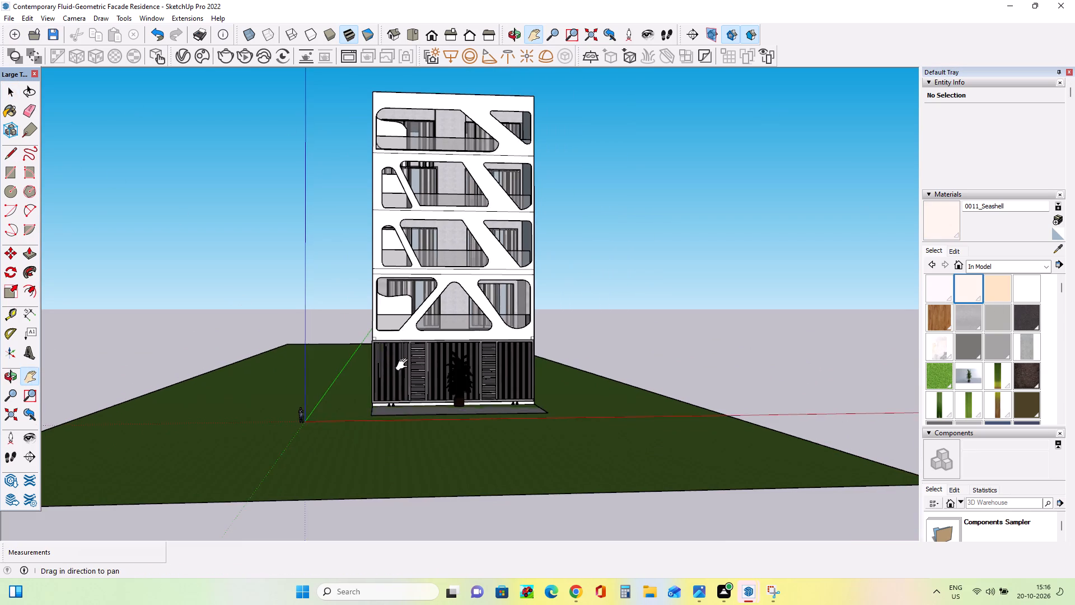
drag(404, 365, 403, 387)
scroll(382, 378, up, 2)
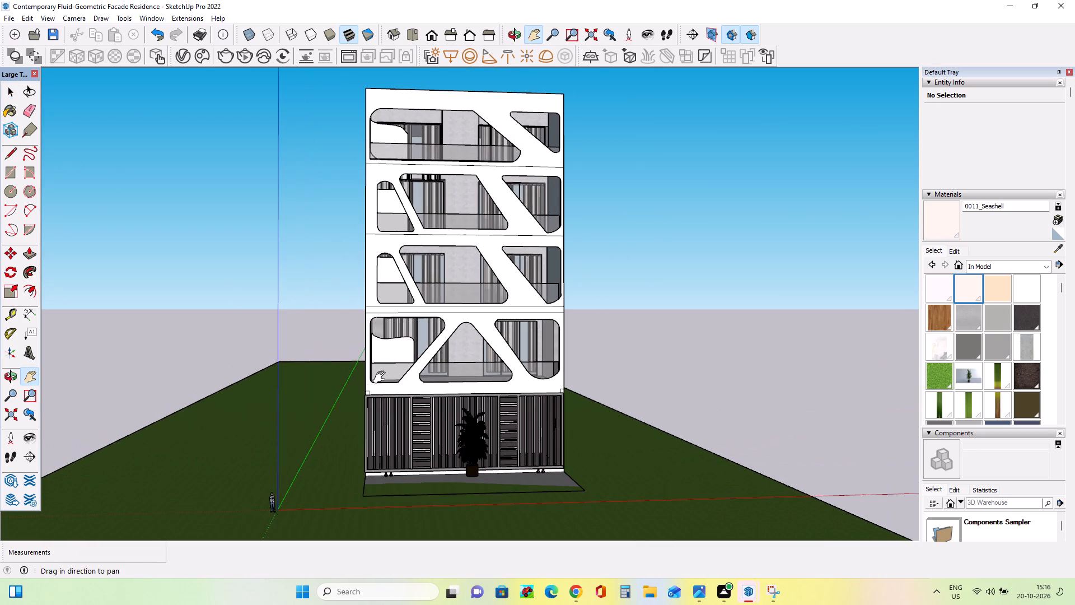
scroll(382, 378, up, 1)
middle_drag(497, 403, 489, 403)
scroll(488, 404, down, 4)
middle_drag(488, 403, 496, 389)
drag(474, 370, 478, 378)
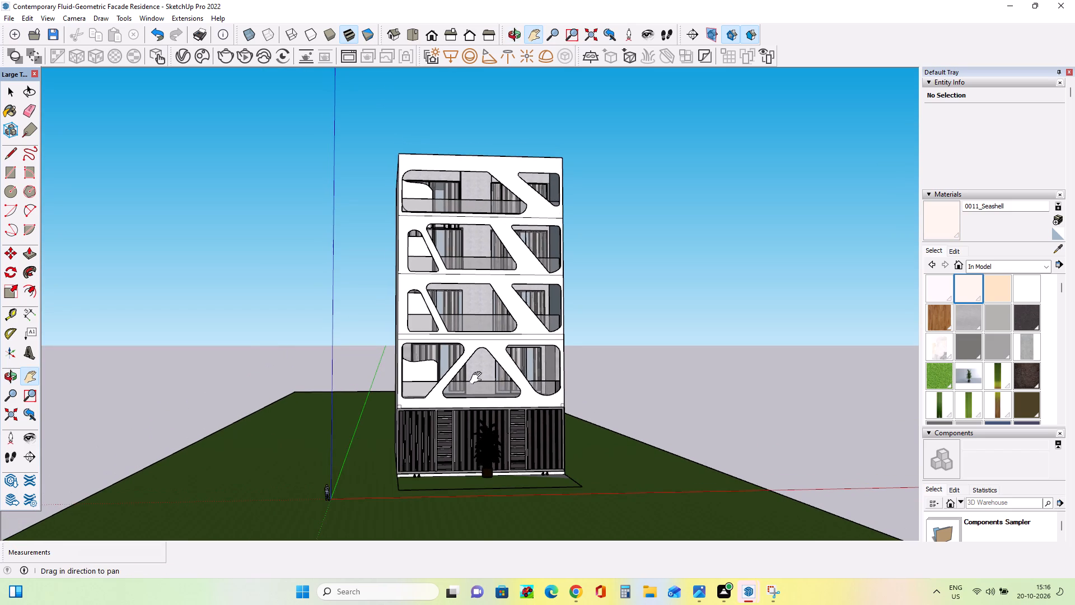
drag(478, 378, 482, 382)
scroll(482, 382, up, 3)
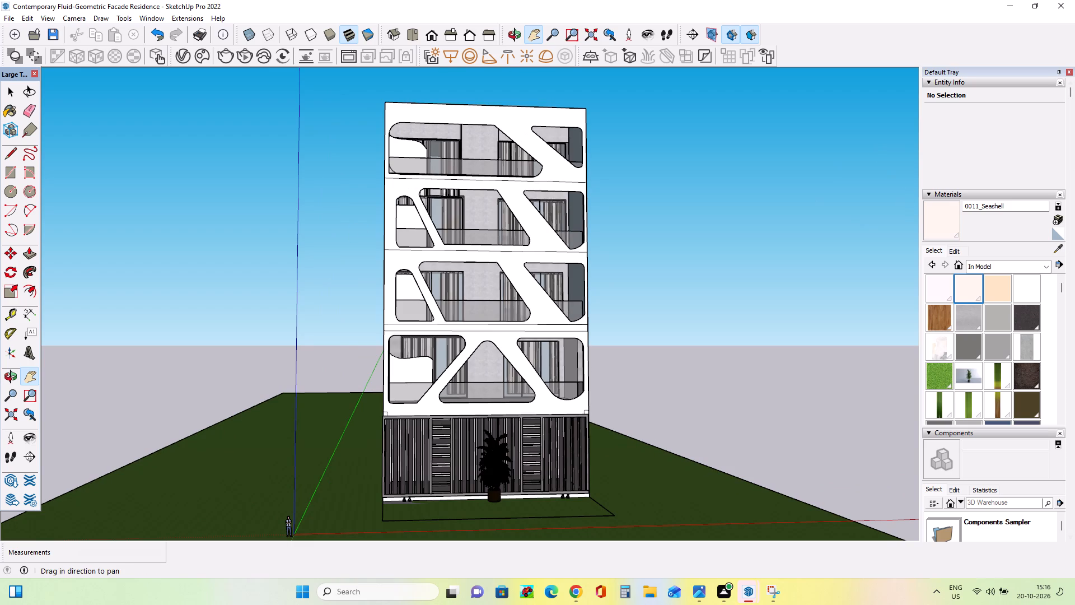
Paint the openwork facade frames of the four upper storeys and the thin bands between them with 0012_Bisque.
click(979, 287)
click(999, 285)
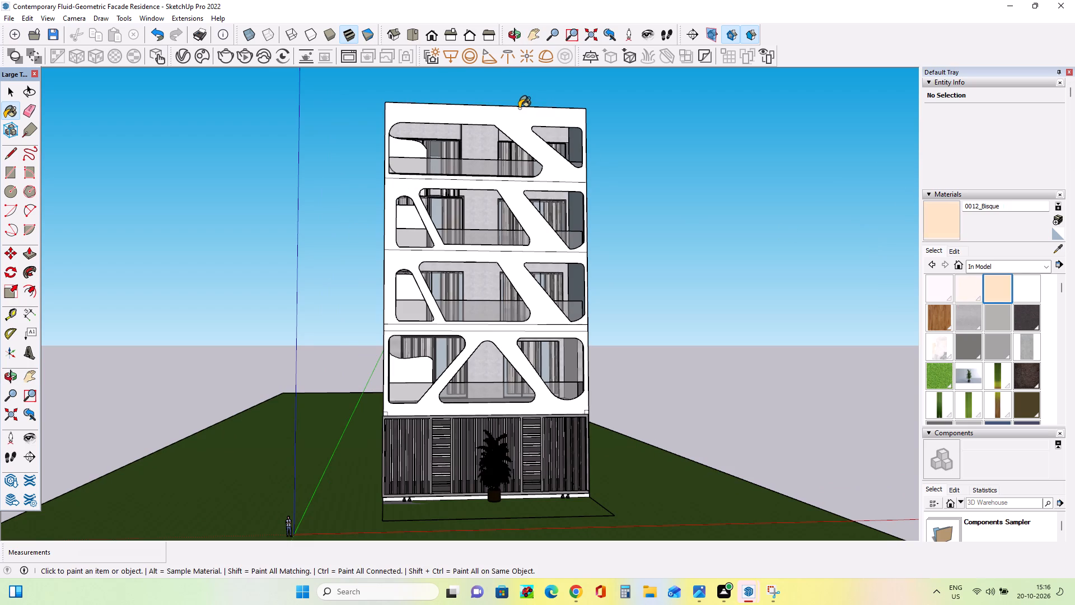
click(519, 108)
click(519, 113)
click(508, 193)
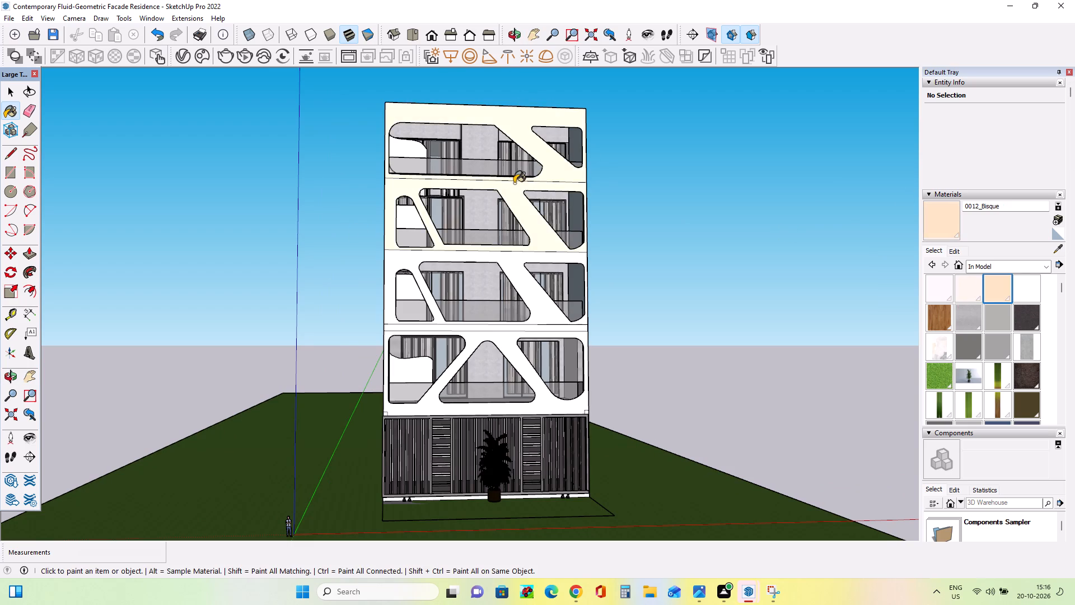
click(514, 183)
click(393, 212)
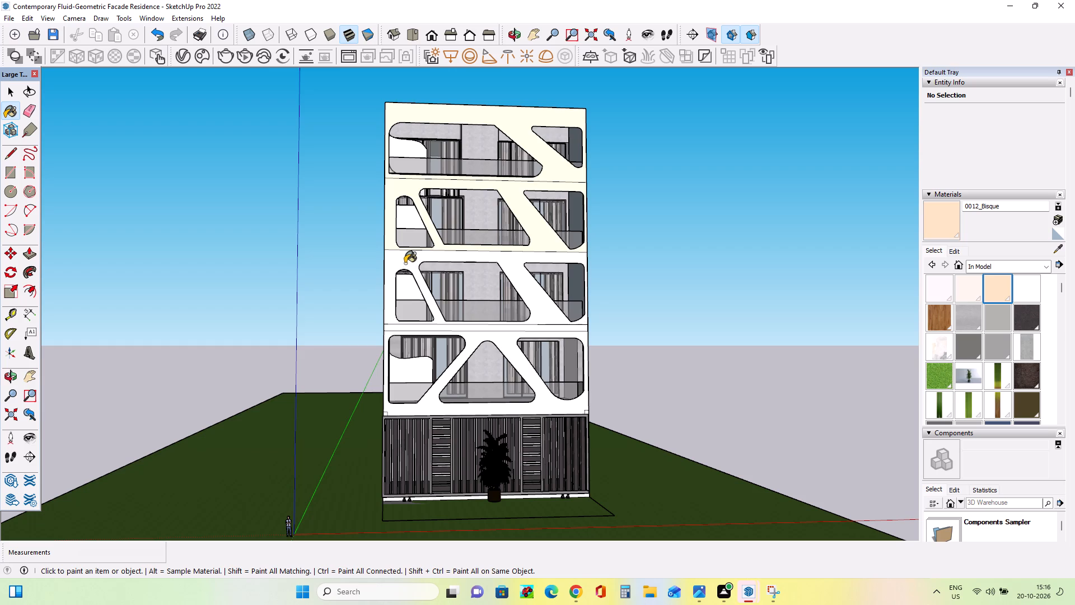
click(405, 263)
click(559, 332)
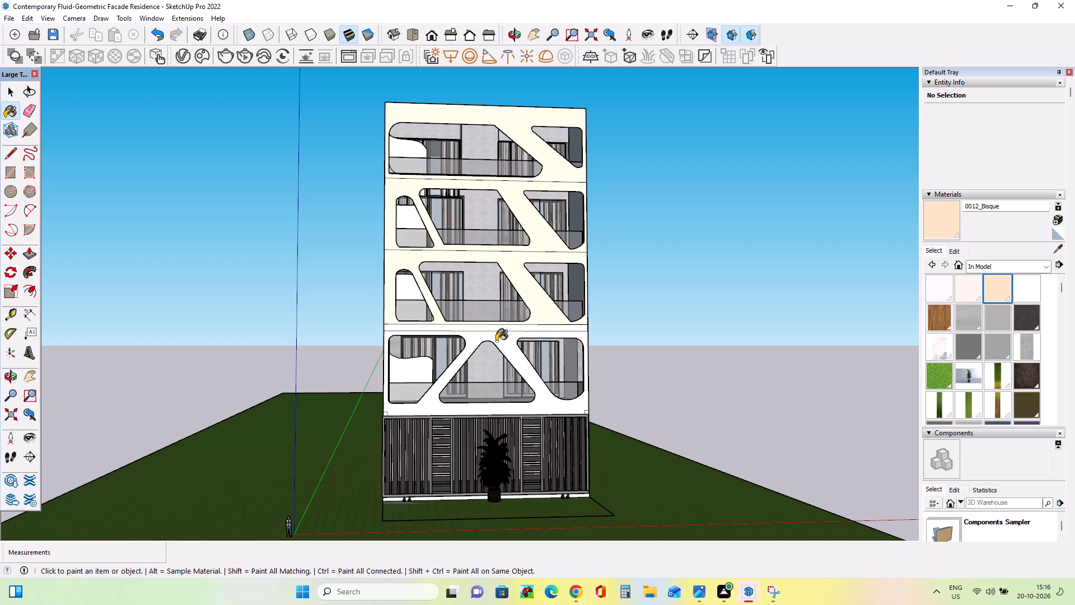
click(496, 341)
click(461, 333)
click(459, 329)
Paint the white curved panels behind the left-hand facade openings of all four balconies with 0012_Bisque.
click(413, 372)
click(413, 301)
click(412, 284)
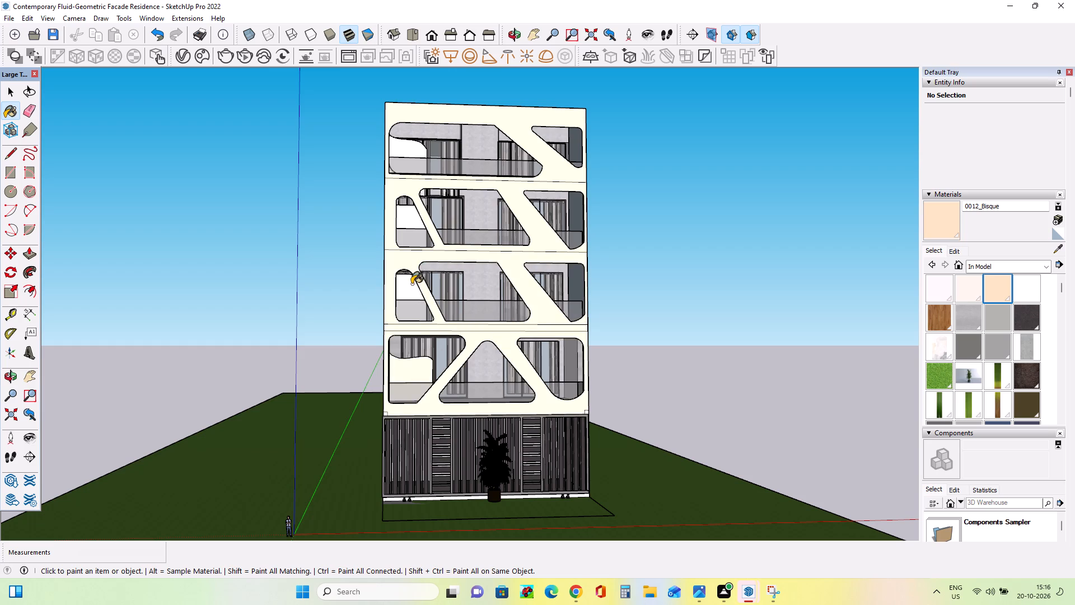
click(410, 217)
click(411, 151)
Paint the narrow white base strip beneath the slatted ground-floor screen with 0012_Bisque.
click(426, 497)
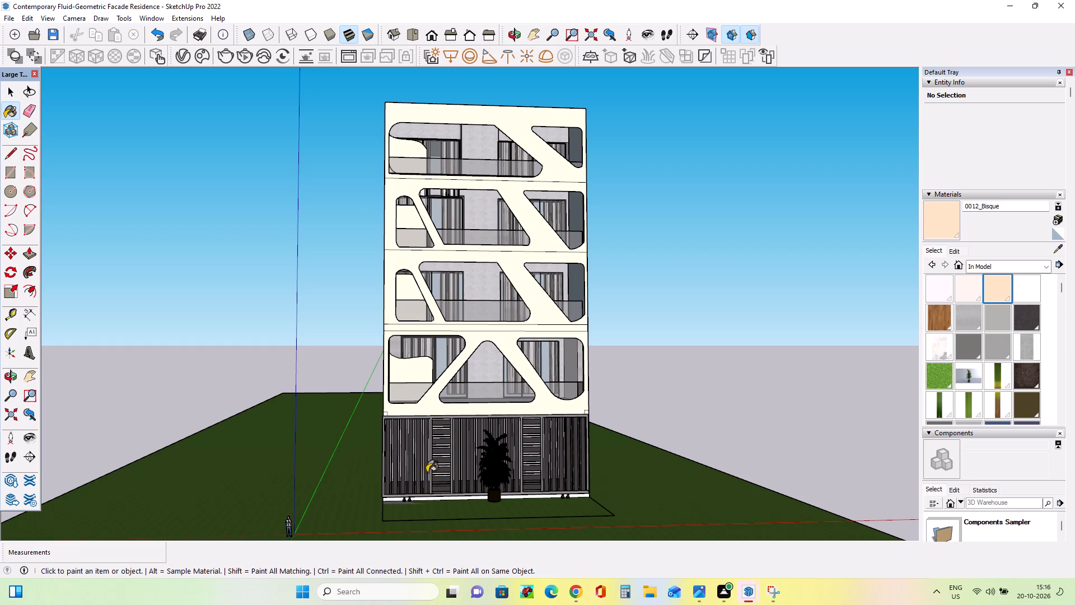
scroll(457, 502, up, 7)
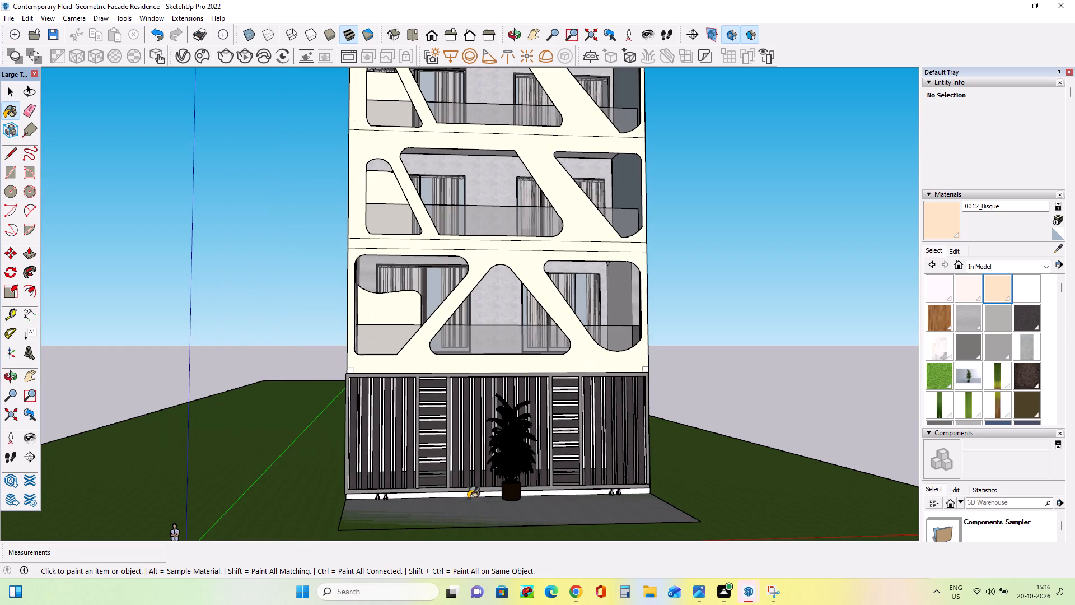
click(469, 496)
scroll(469, 496, down, 7)
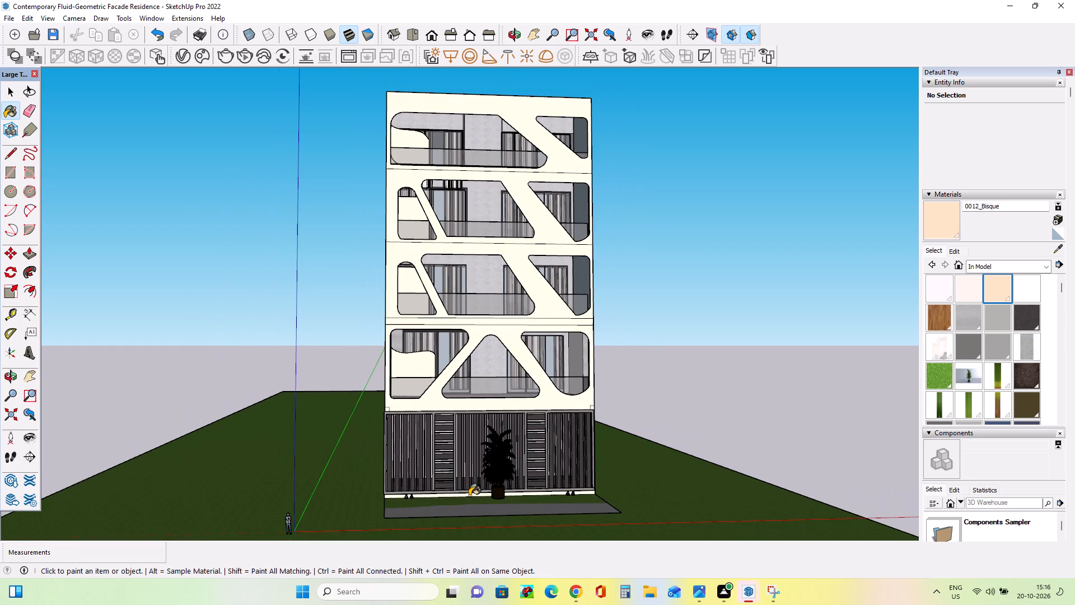
scroll(469, 496, down, 1)
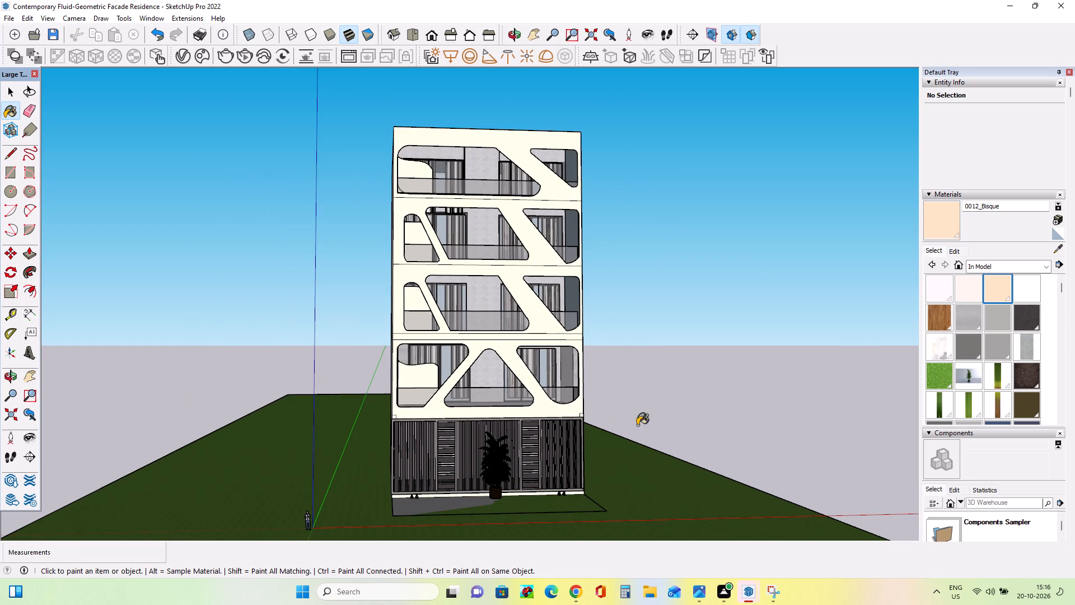
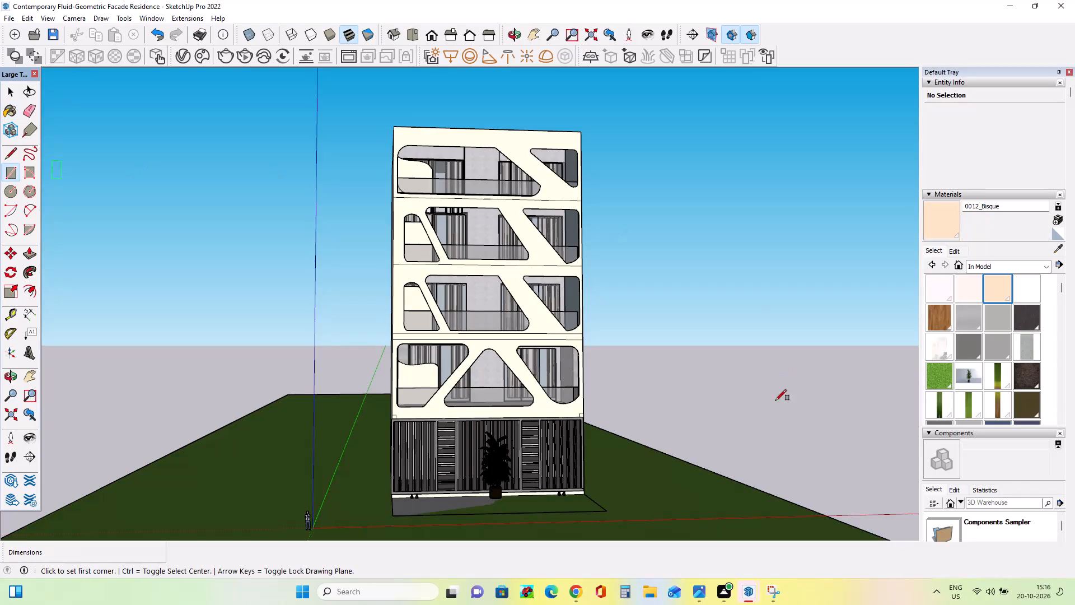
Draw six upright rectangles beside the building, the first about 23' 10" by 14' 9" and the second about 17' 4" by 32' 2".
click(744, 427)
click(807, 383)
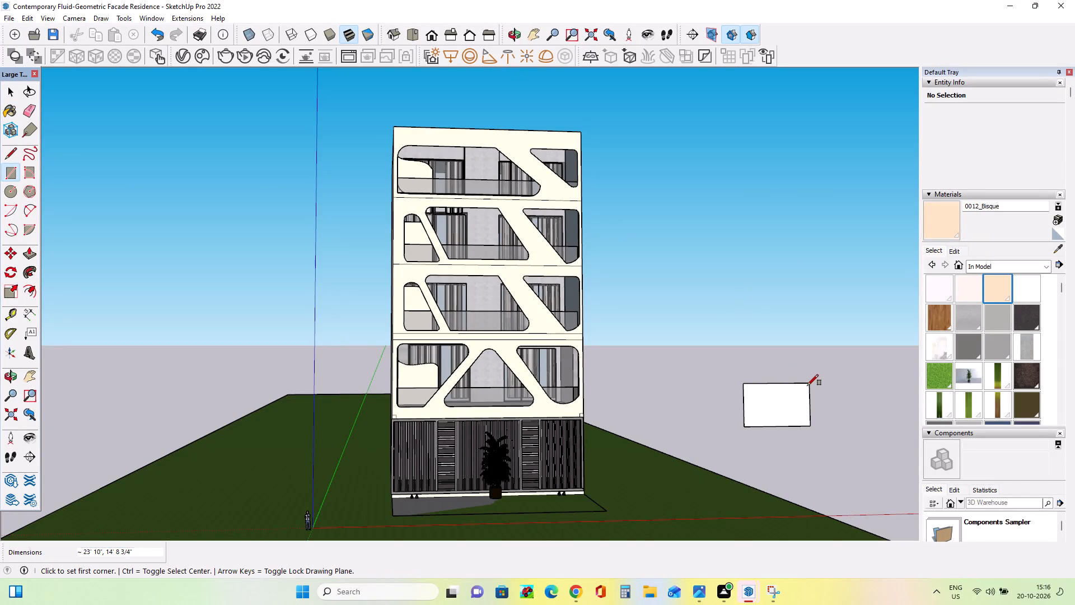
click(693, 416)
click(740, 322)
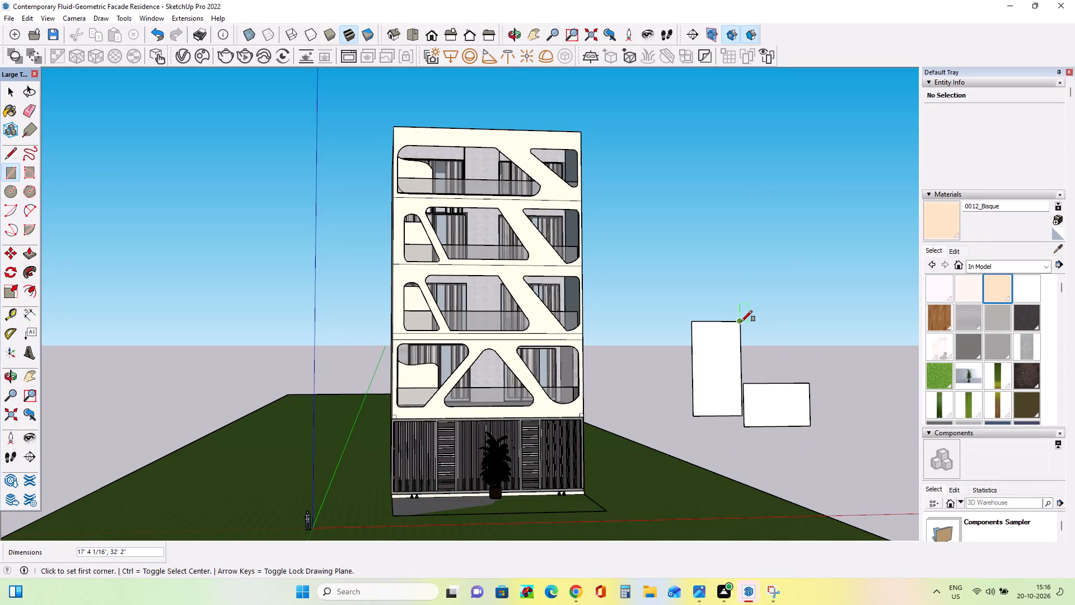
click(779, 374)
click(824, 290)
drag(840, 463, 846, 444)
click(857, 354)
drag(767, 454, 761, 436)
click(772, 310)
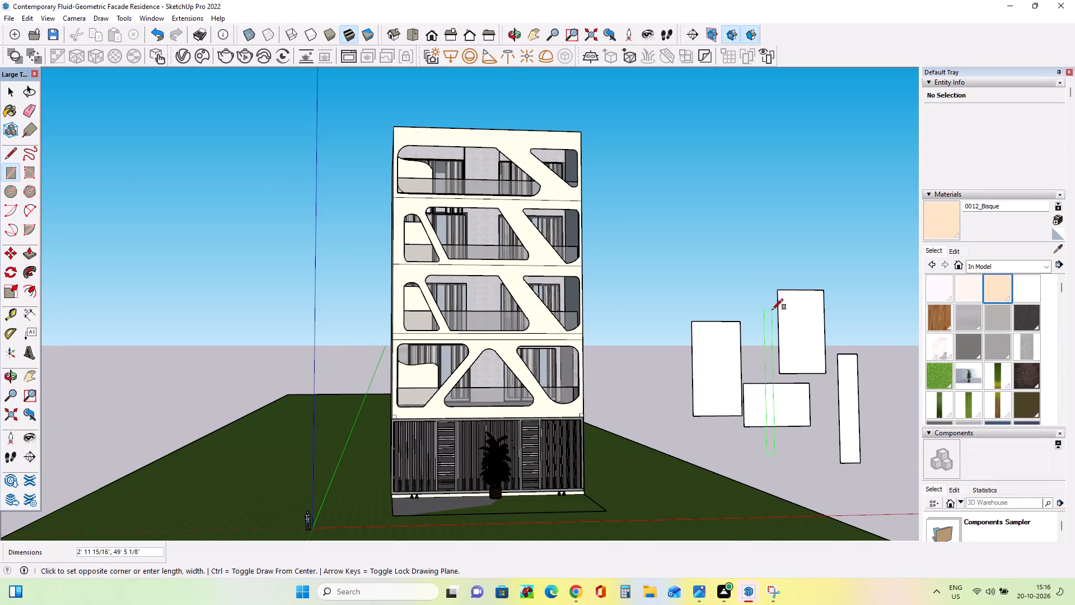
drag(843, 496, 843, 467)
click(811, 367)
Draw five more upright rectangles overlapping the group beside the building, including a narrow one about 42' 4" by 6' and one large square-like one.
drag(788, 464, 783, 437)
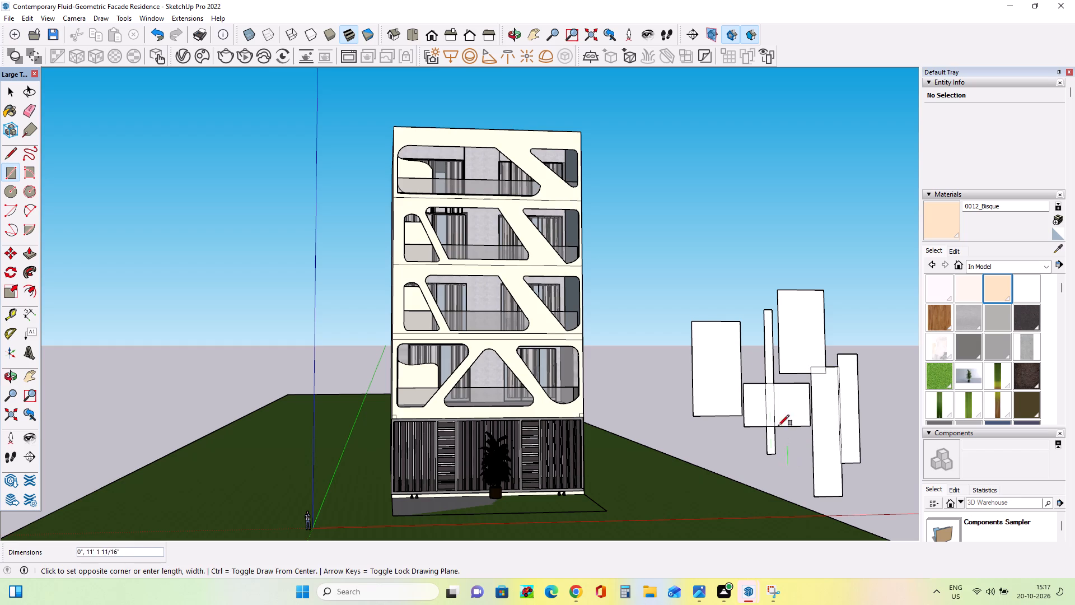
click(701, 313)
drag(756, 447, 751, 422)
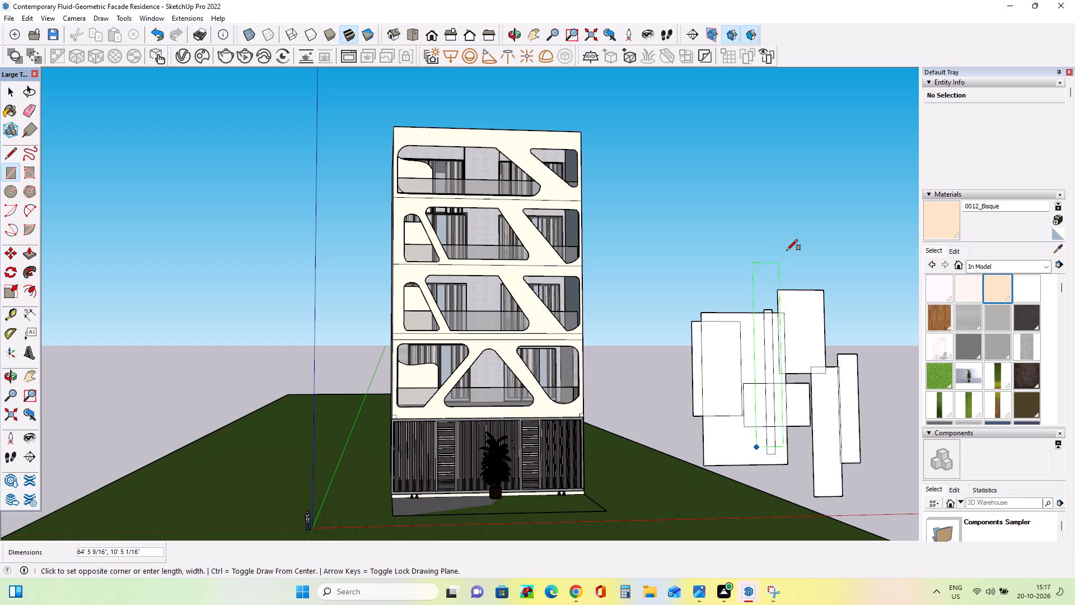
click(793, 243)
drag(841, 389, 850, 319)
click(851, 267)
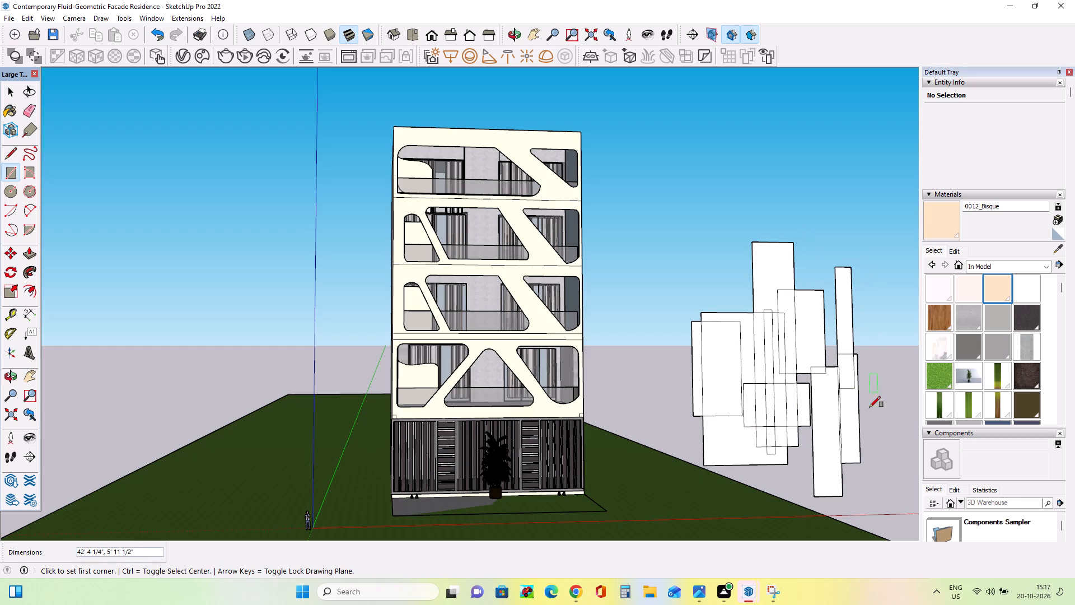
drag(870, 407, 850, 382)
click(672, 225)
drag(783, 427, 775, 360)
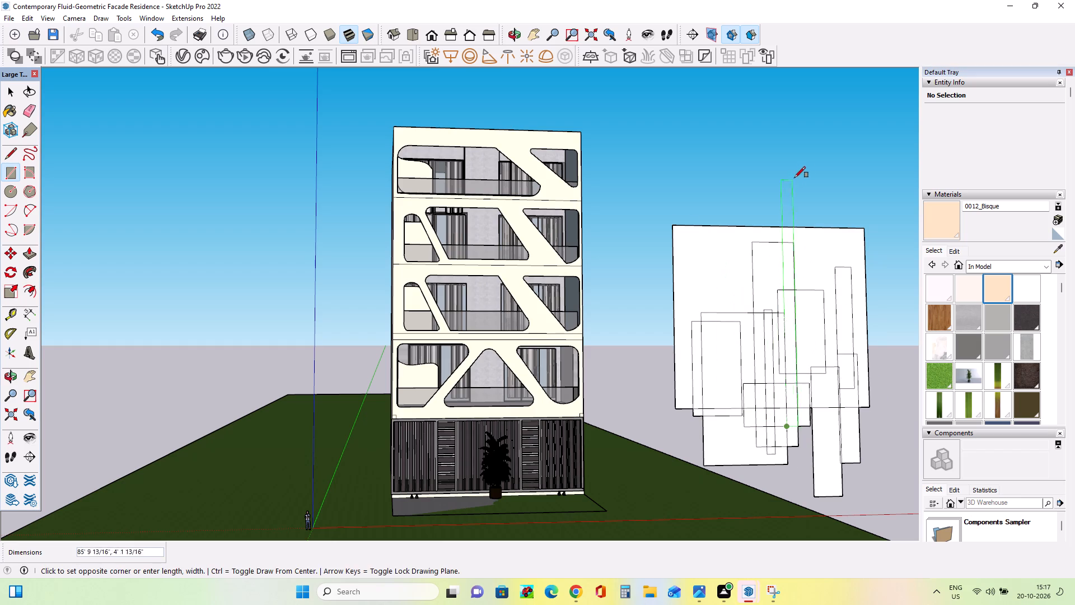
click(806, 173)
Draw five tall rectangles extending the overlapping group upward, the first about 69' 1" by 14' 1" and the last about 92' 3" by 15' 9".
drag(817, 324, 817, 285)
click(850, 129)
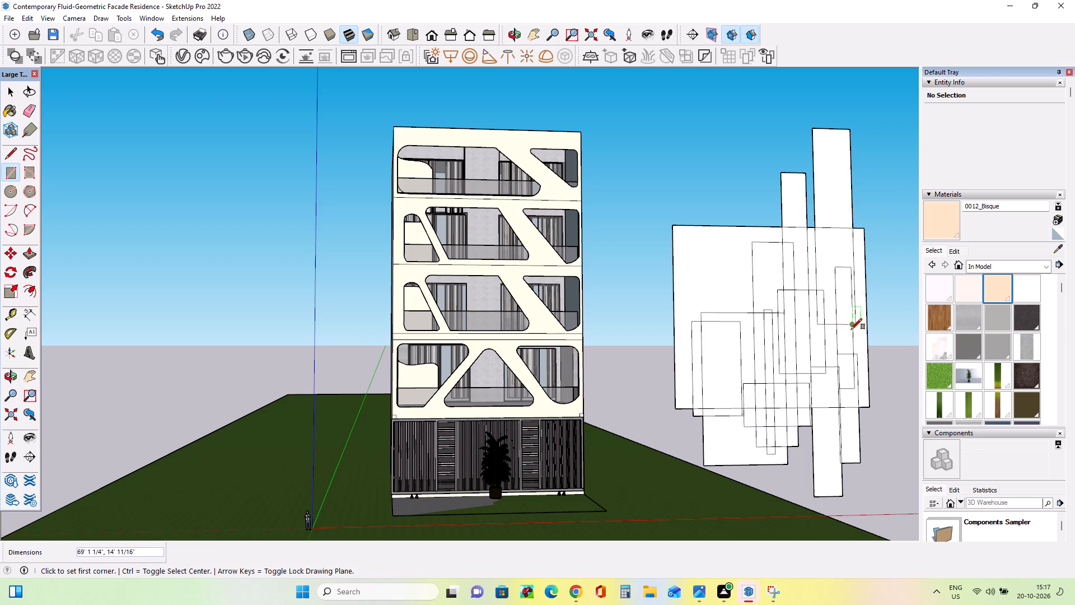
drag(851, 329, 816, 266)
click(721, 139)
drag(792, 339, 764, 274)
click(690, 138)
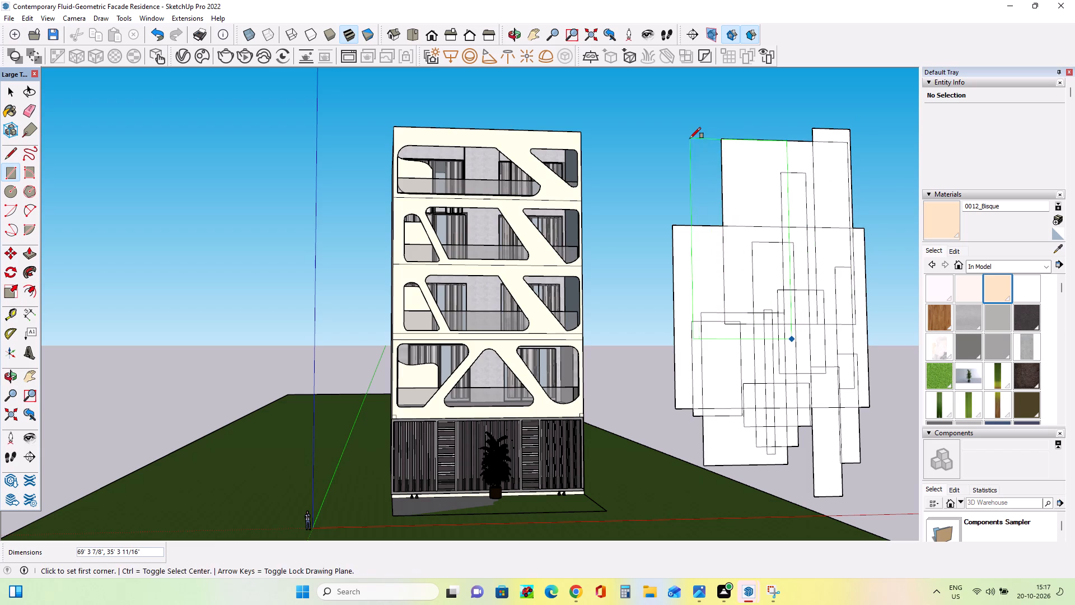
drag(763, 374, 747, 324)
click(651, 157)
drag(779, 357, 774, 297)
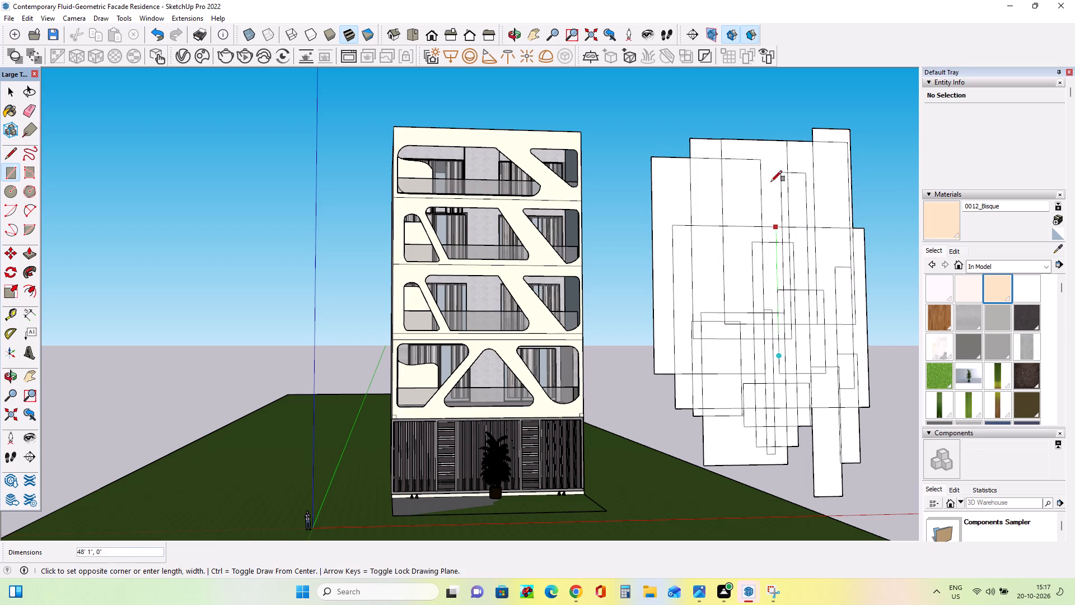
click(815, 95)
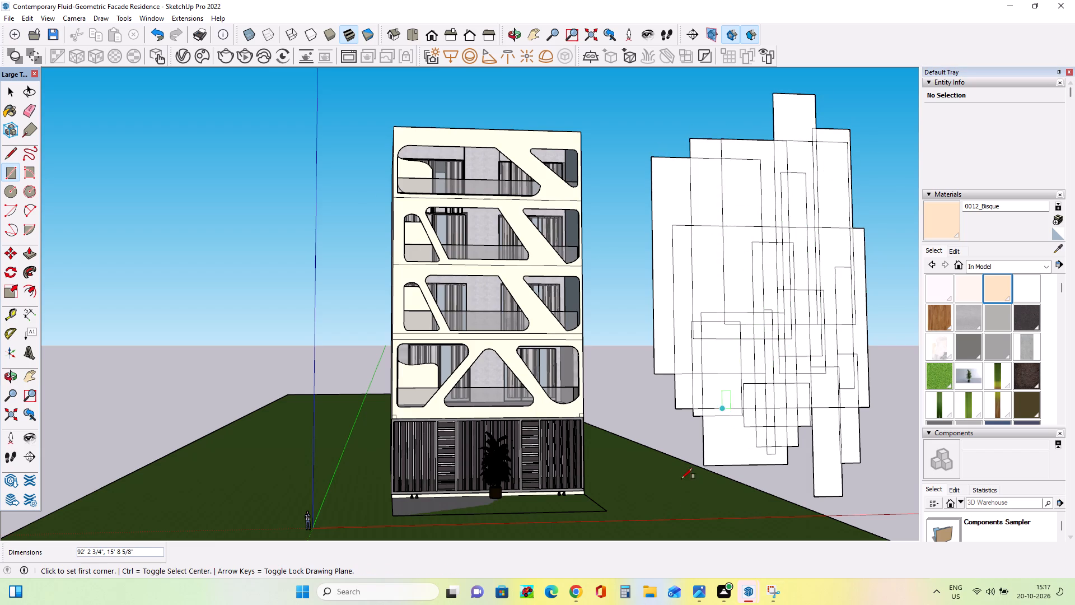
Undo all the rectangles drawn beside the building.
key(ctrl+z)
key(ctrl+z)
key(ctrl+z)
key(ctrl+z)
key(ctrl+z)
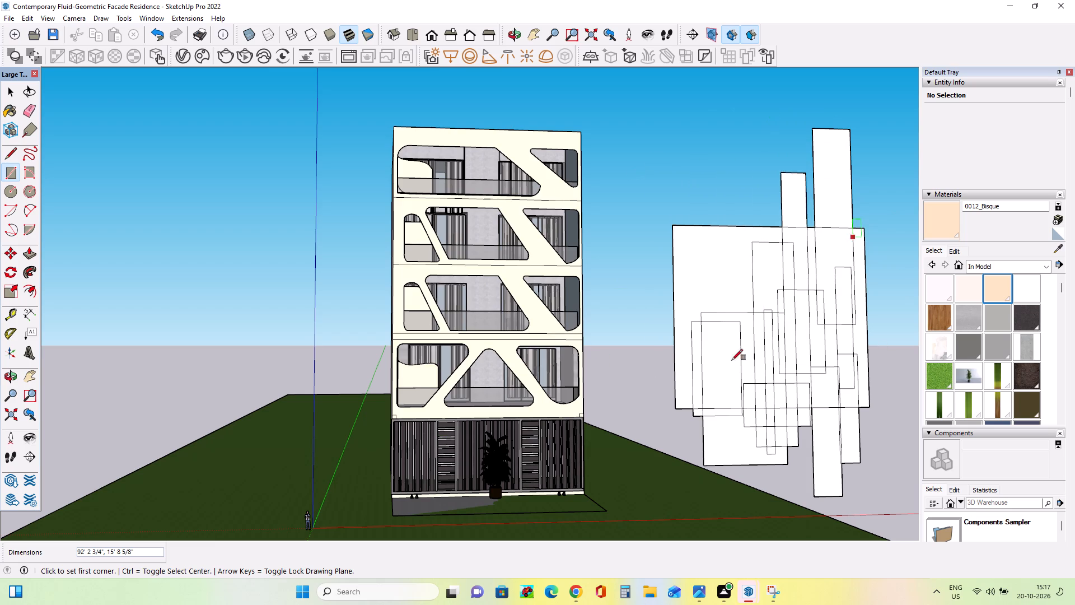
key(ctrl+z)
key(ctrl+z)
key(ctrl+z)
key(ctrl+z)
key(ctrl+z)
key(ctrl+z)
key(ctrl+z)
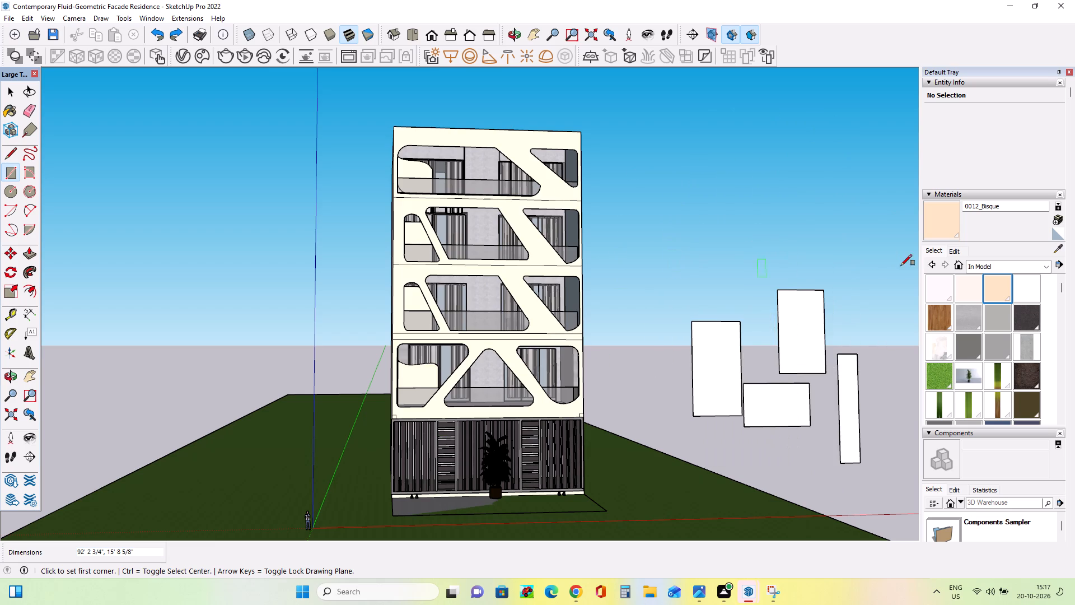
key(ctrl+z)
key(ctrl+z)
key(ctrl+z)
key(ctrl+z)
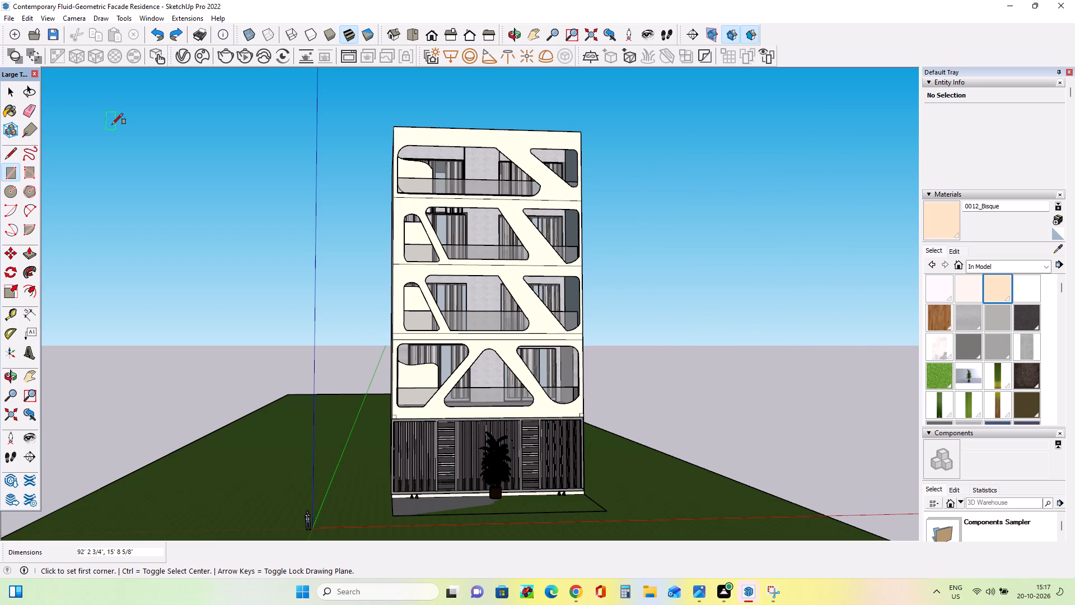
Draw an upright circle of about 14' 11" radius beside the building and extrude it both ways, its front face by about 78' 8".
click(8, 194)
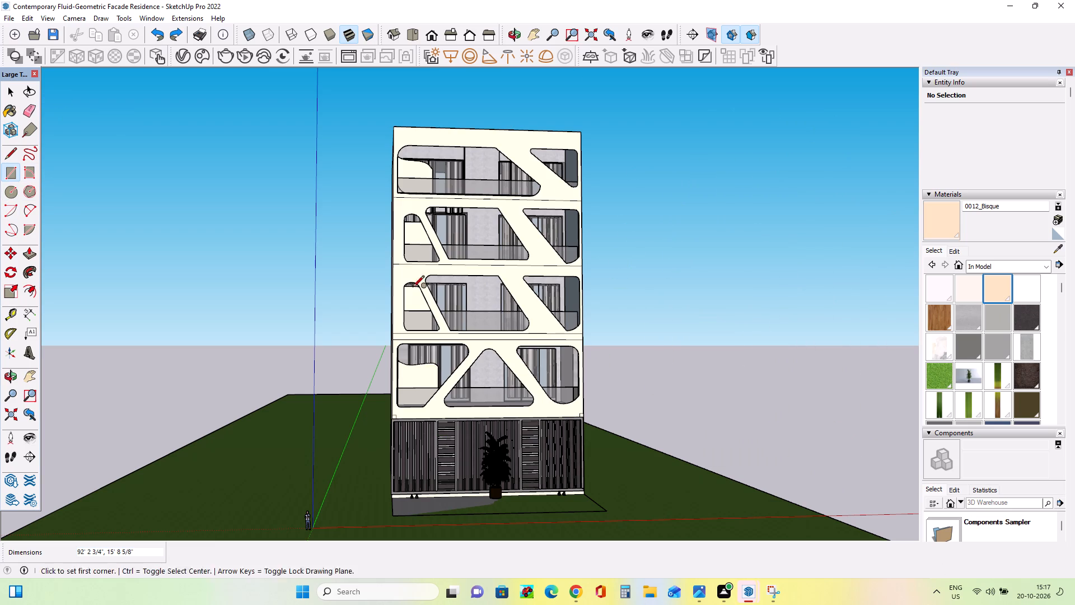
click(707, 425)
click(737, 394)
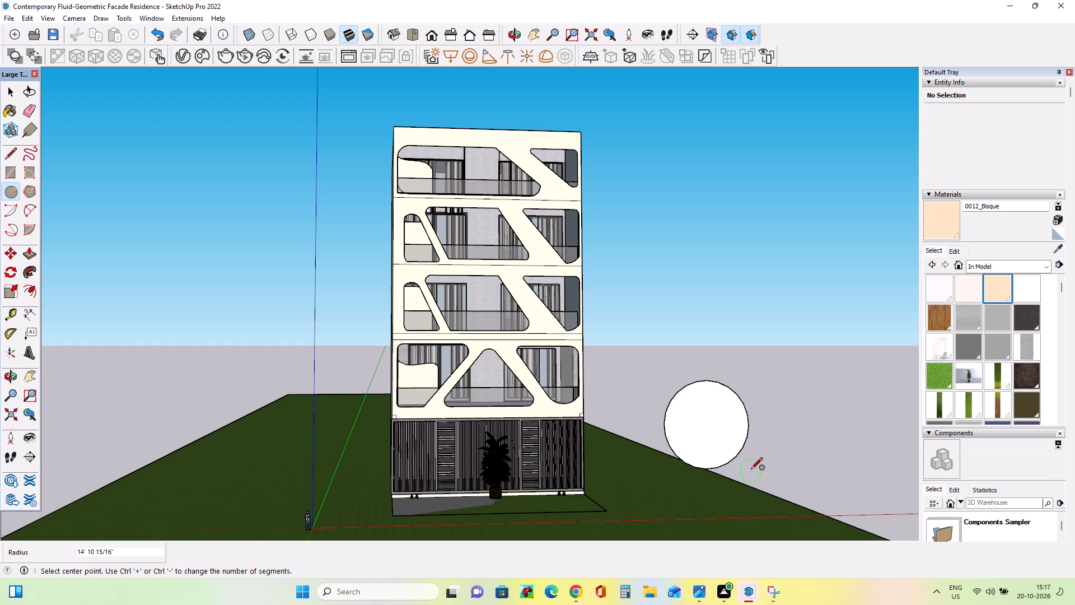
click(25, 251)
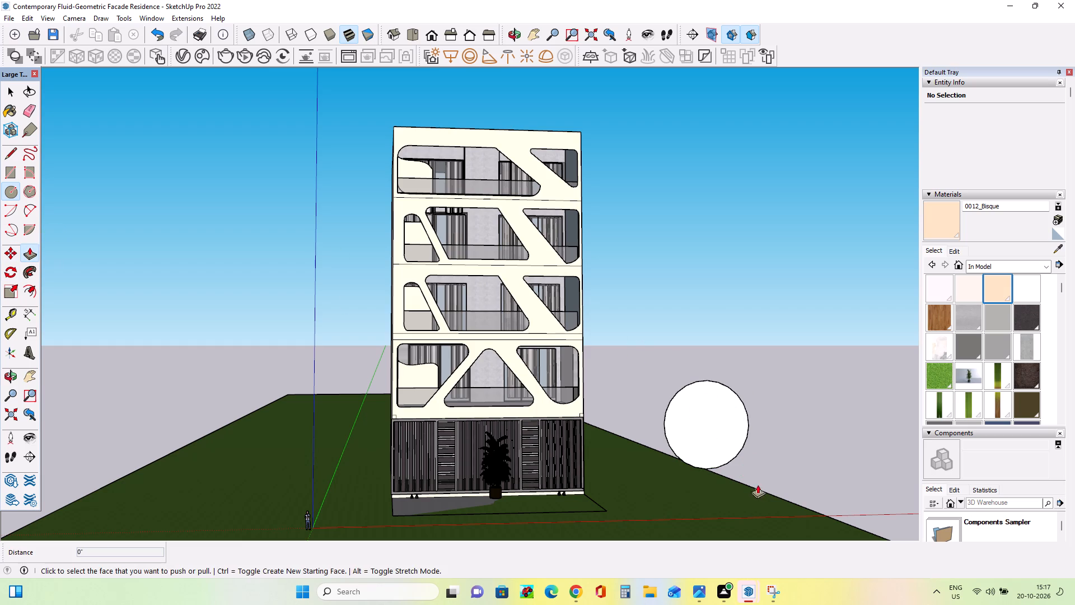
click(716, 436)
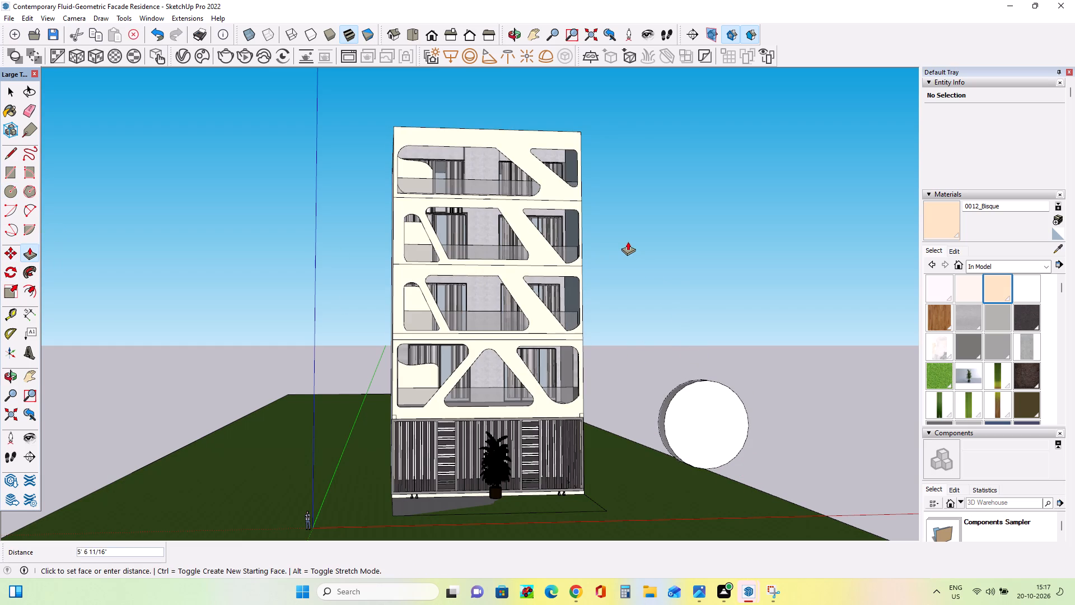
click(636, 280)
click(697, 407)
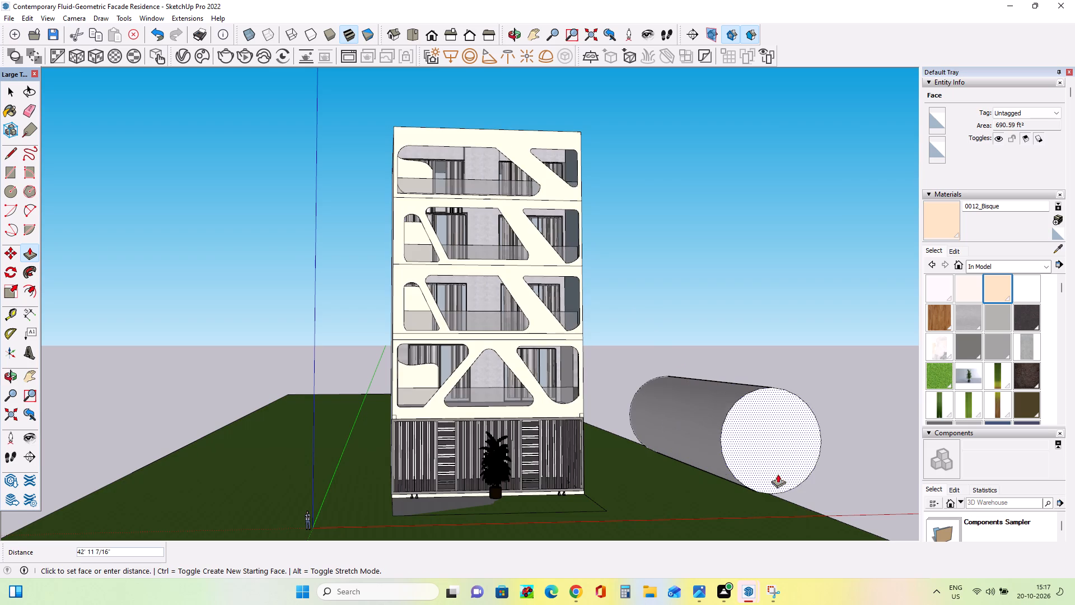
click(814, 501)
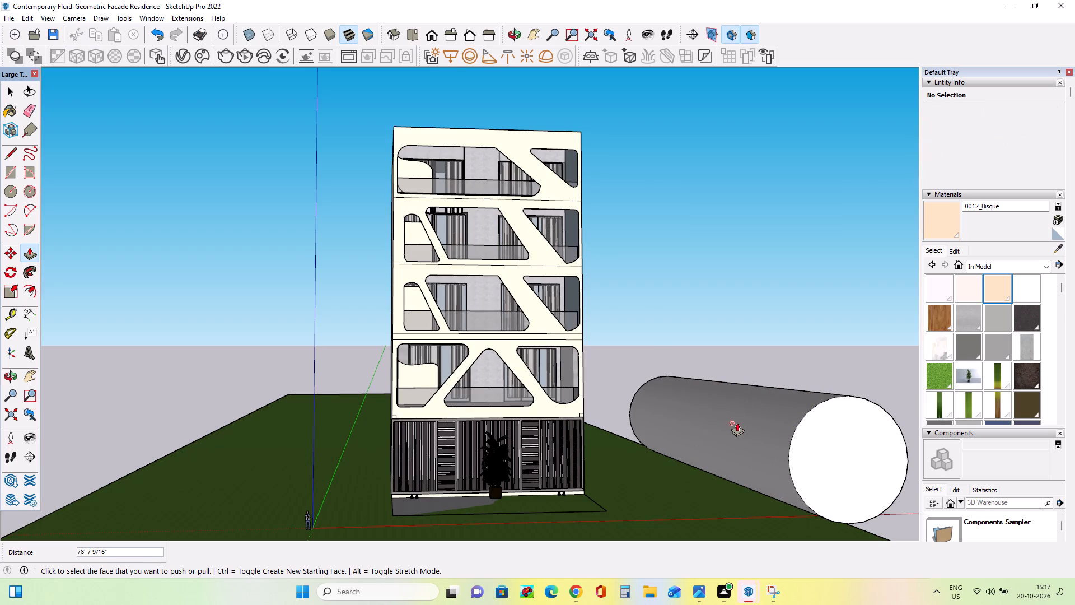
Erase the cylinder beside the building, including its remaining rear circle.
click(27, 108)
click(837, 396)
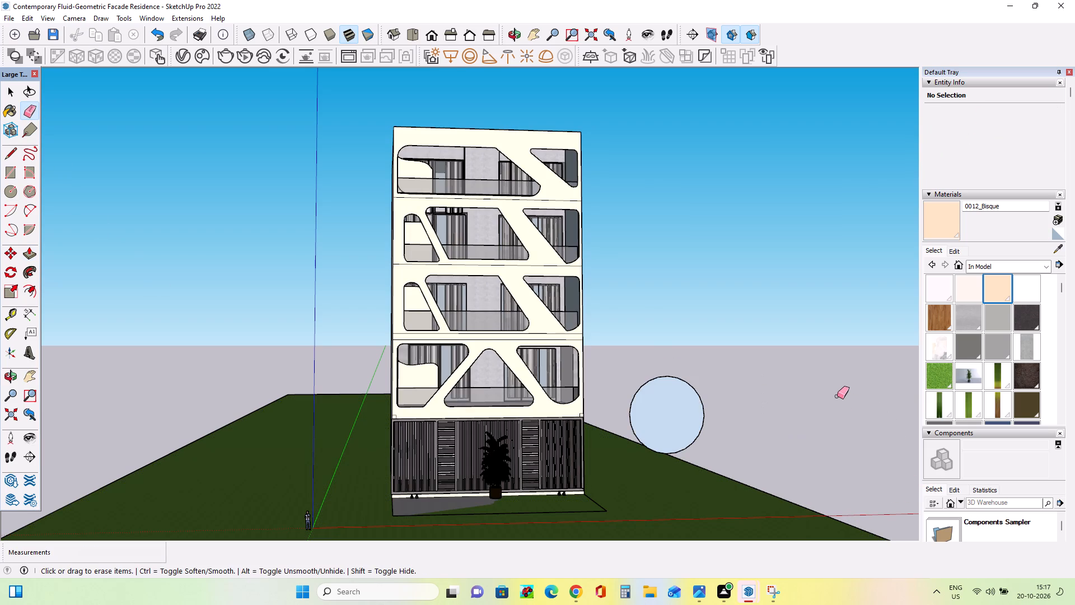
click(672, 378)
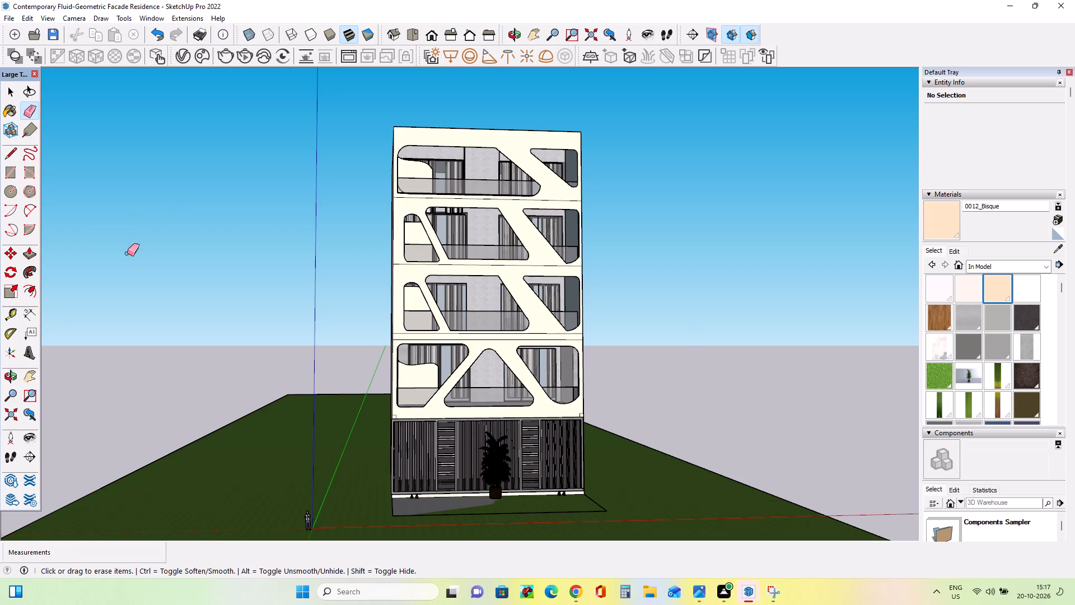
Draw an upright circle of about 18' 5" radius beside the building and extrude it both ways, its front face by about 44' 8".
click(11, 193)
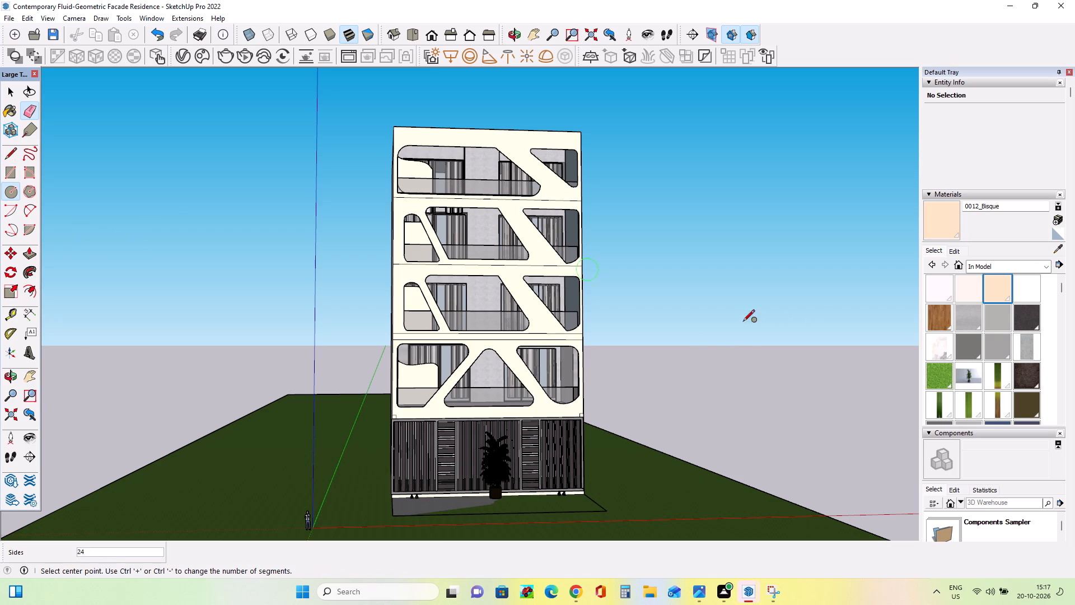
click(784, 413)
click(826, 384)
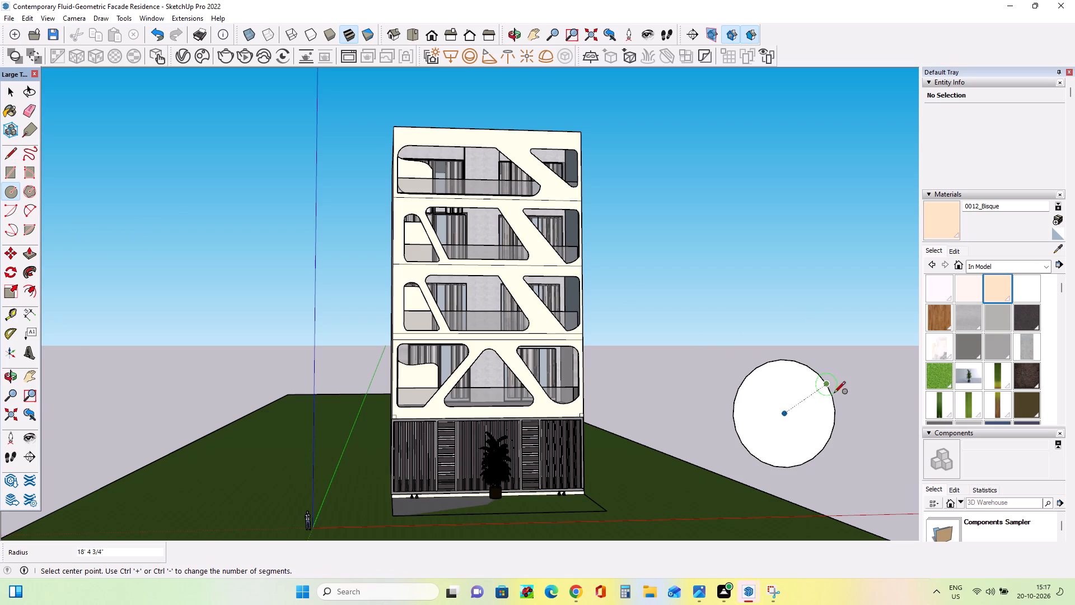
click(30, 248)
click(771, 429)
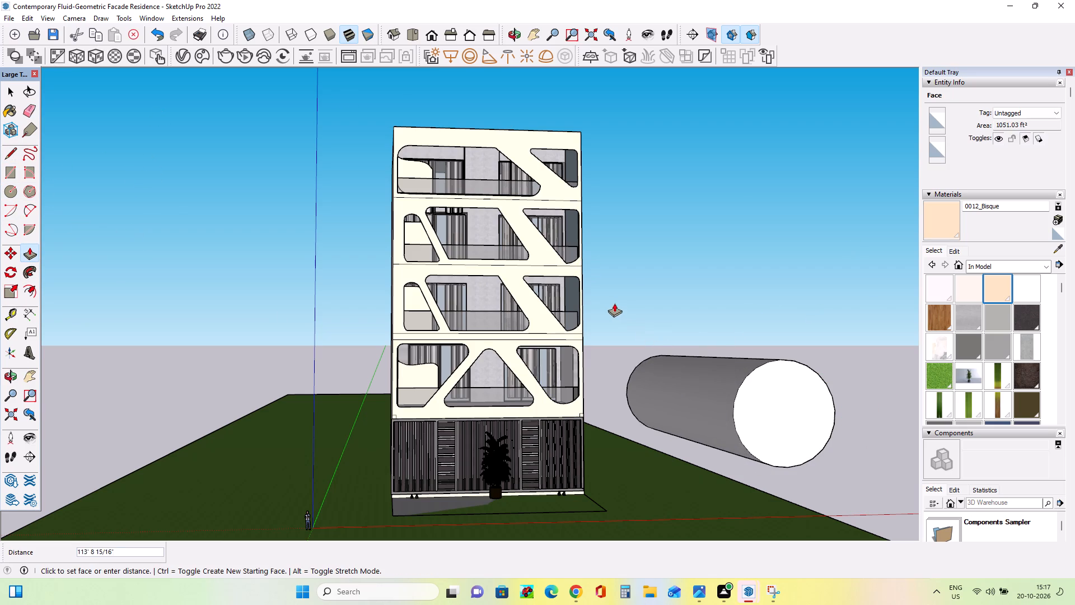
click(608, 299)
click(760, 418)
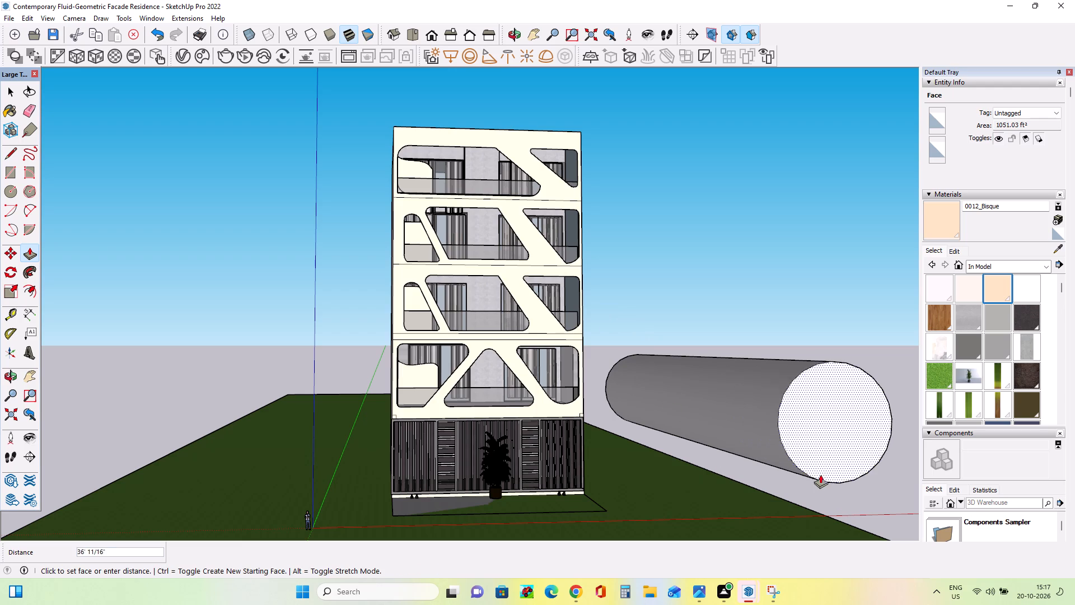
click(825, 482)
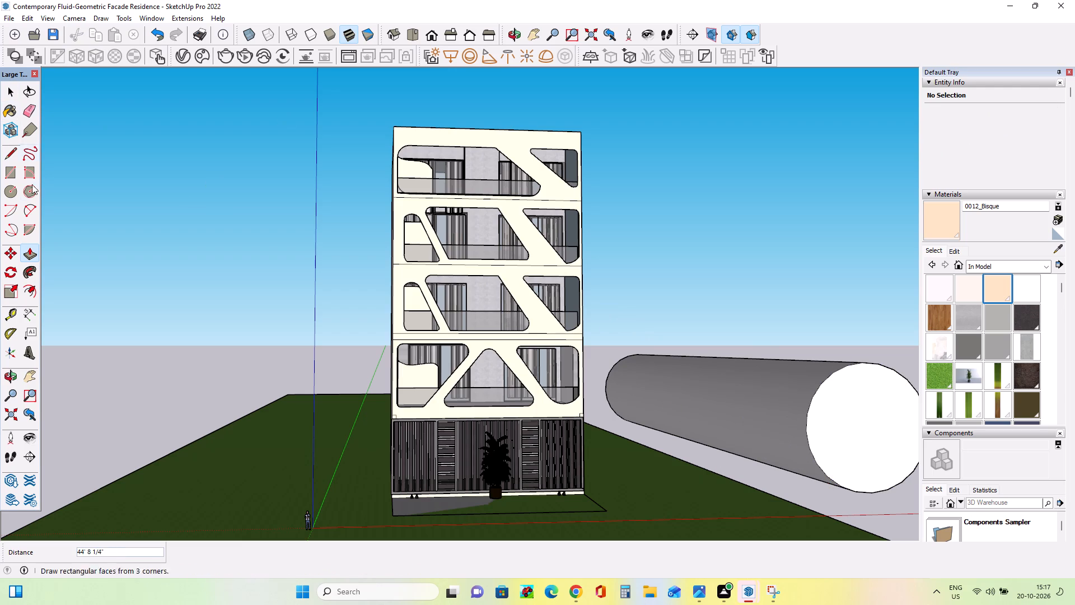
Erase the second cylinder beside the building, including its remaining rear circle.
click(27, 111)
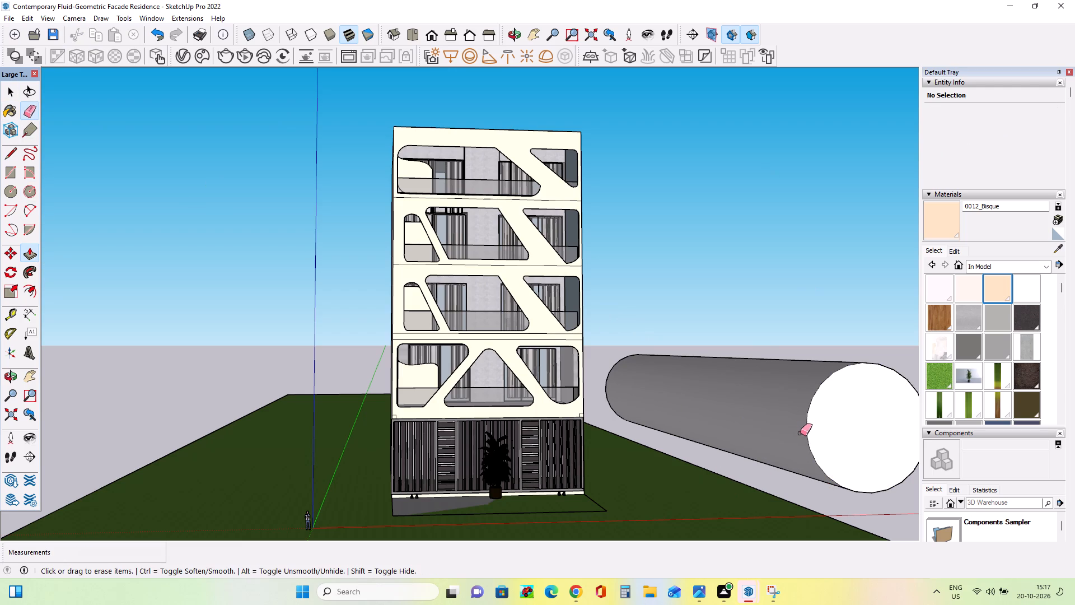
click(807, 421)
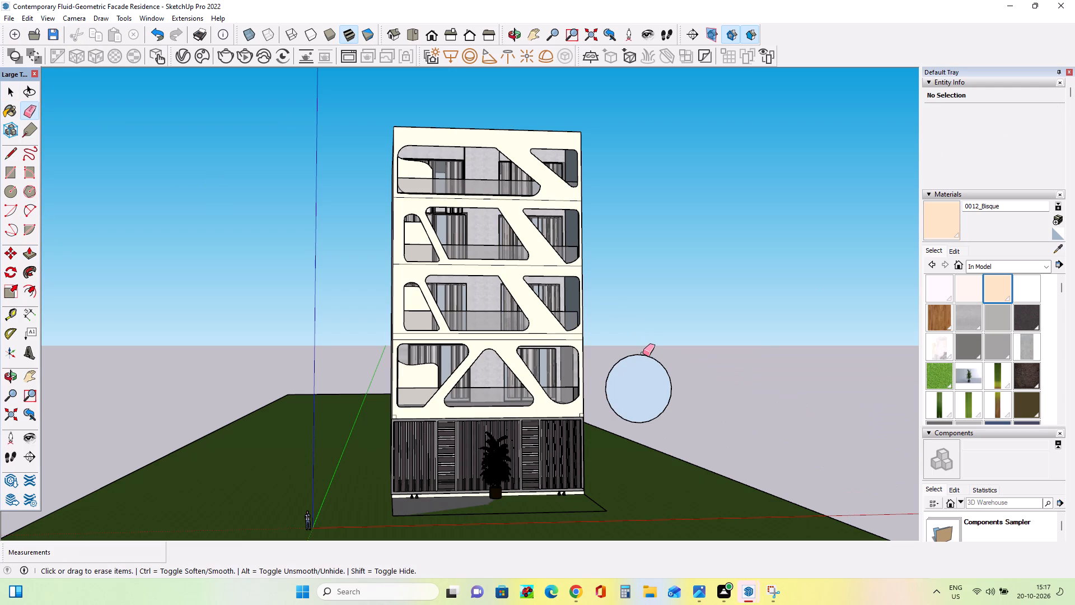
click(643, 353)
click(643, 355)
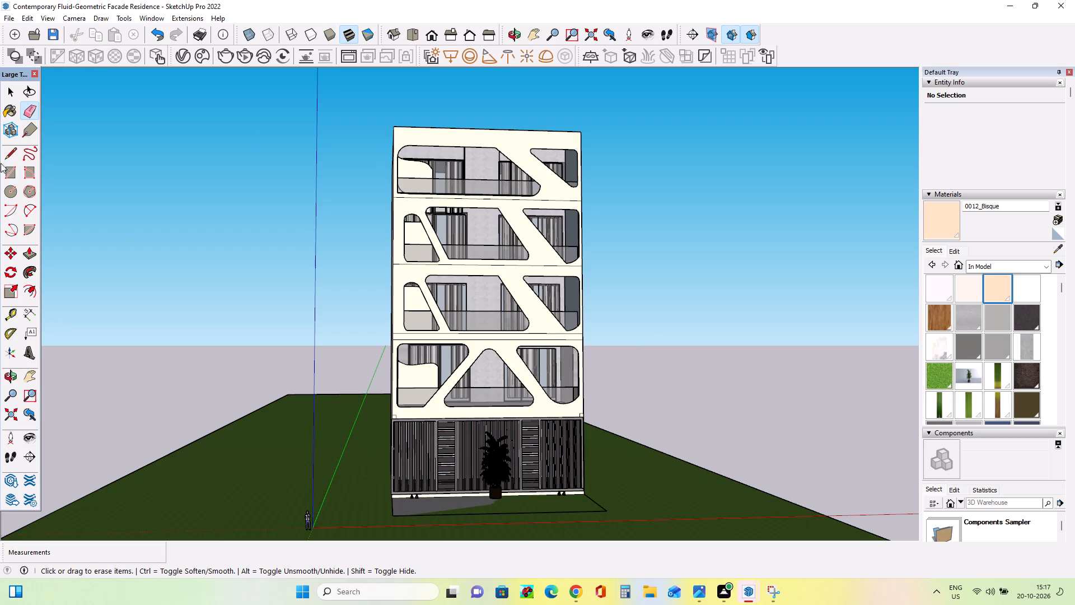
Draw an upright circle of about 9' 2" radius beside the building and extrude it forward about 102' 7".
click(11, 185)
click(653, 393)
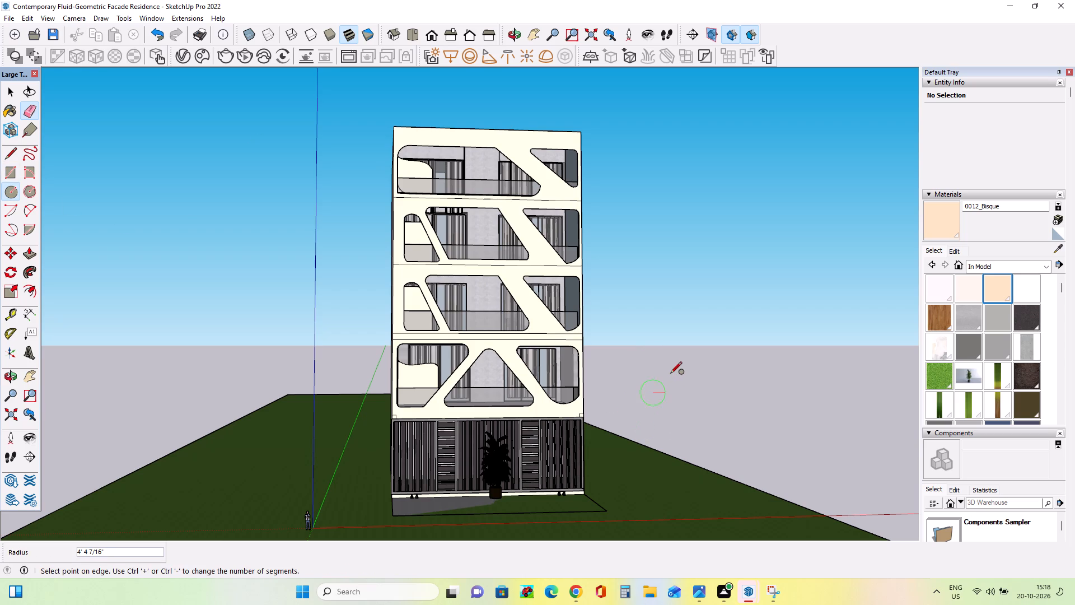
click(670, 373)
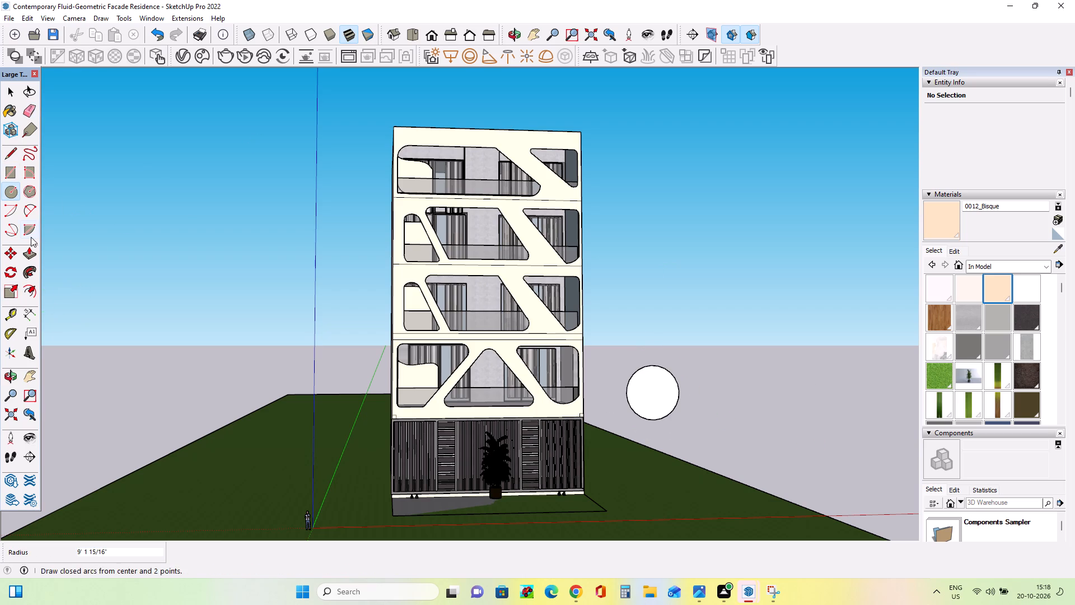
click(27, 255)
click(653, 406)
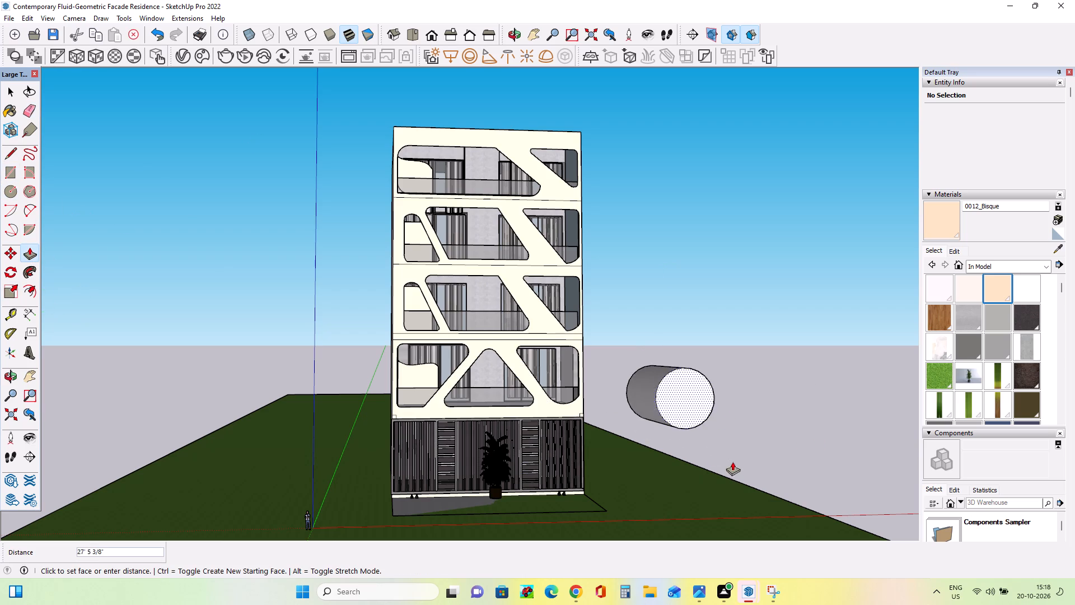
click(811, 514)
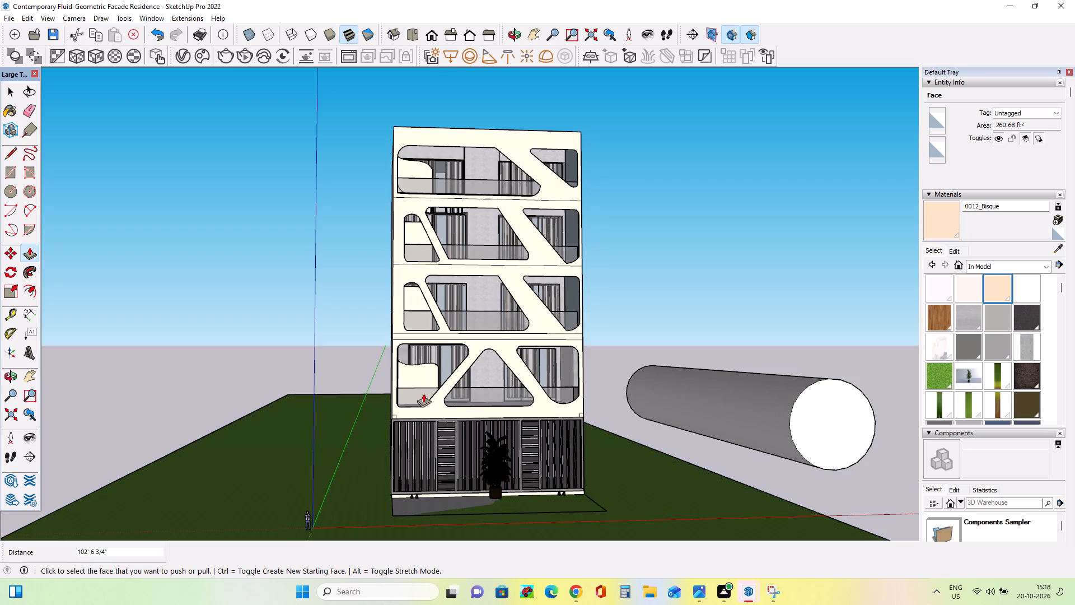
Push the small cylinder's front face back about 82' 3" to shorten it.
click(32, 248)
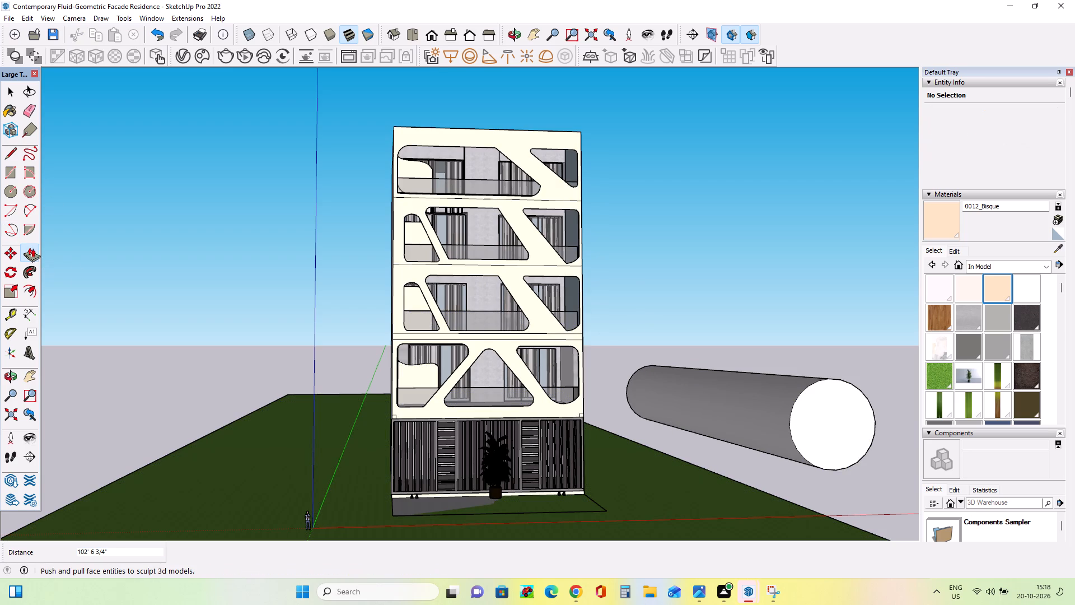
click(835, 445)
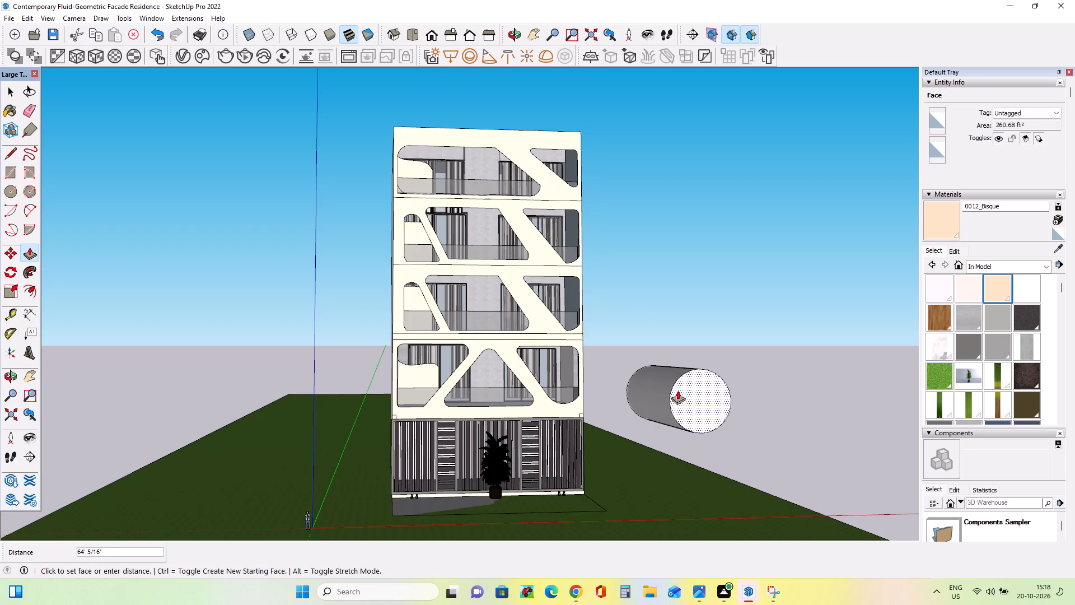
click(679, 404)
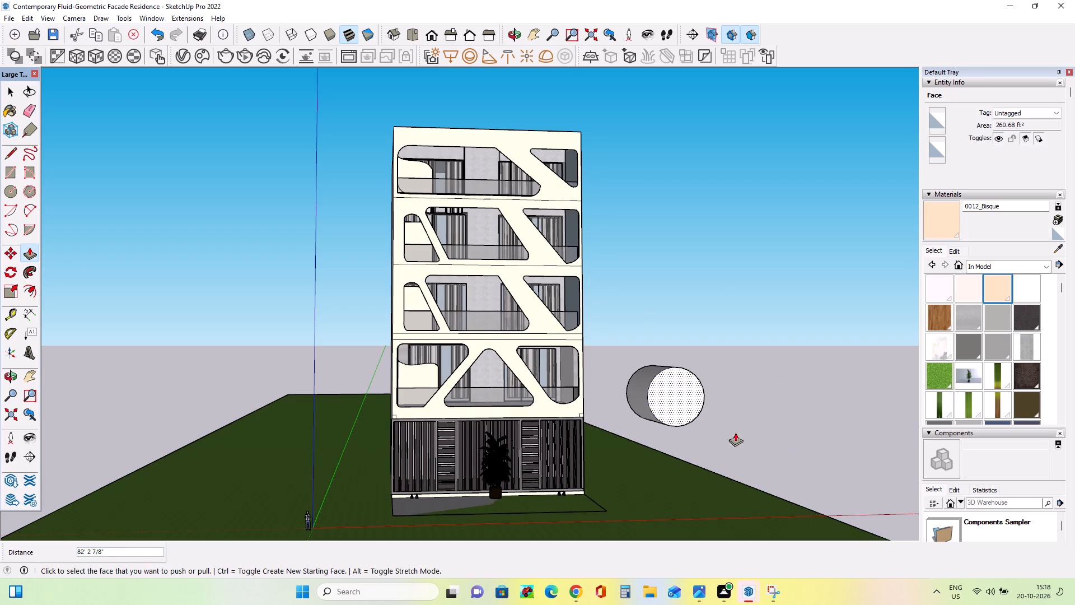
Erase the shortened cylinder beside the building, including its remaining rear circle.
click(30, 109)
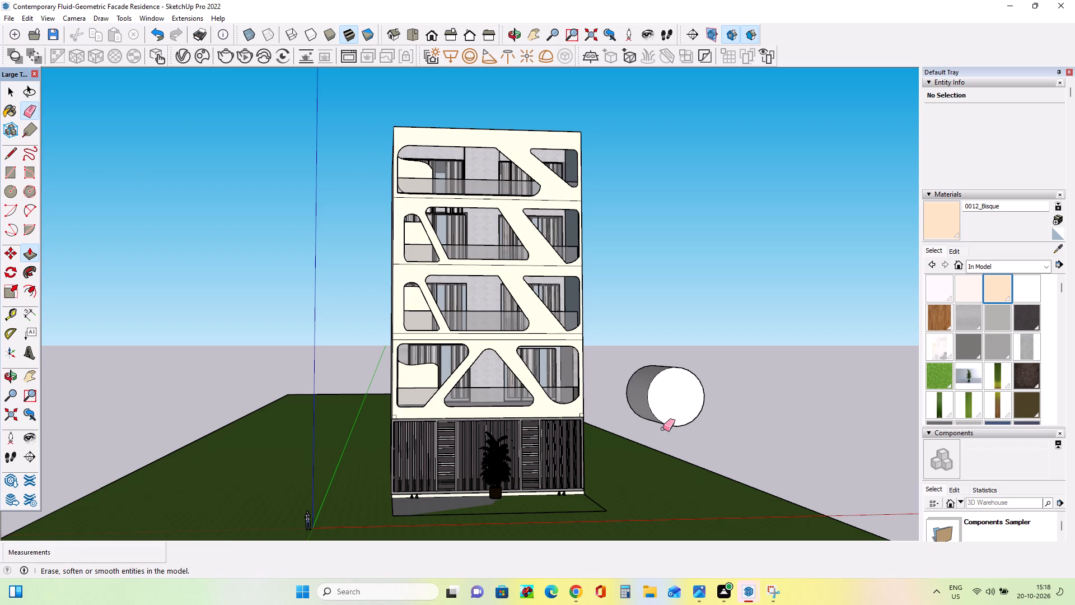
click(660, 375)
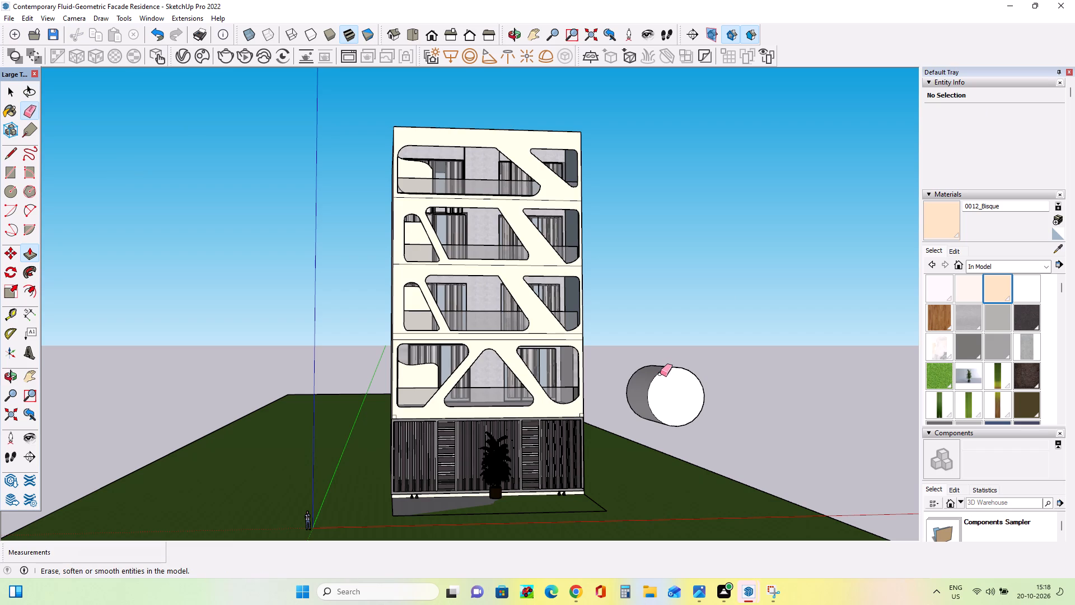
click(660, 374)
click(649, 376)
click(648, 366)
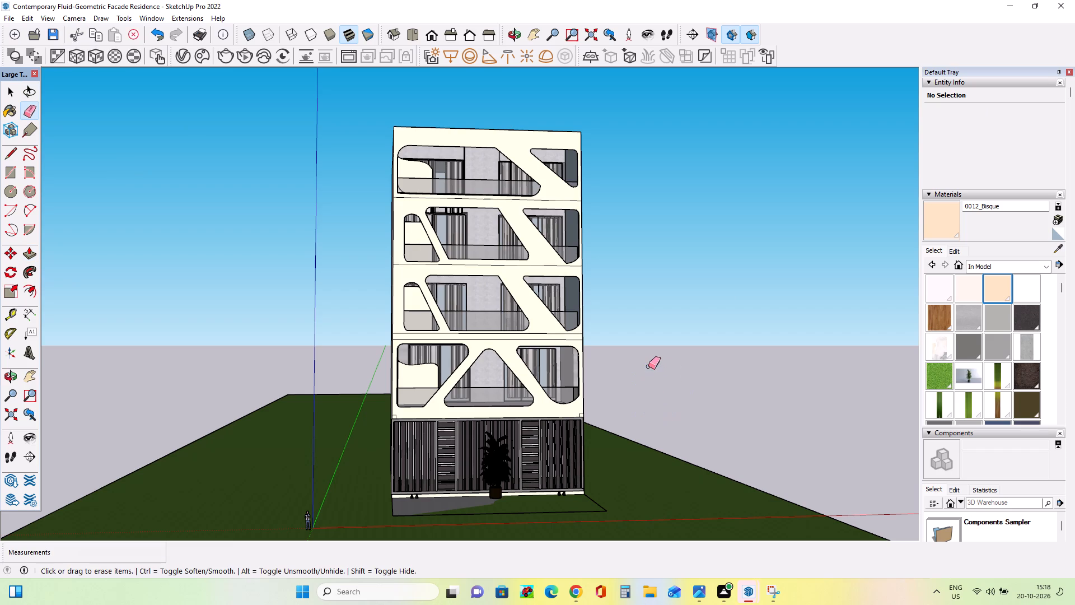
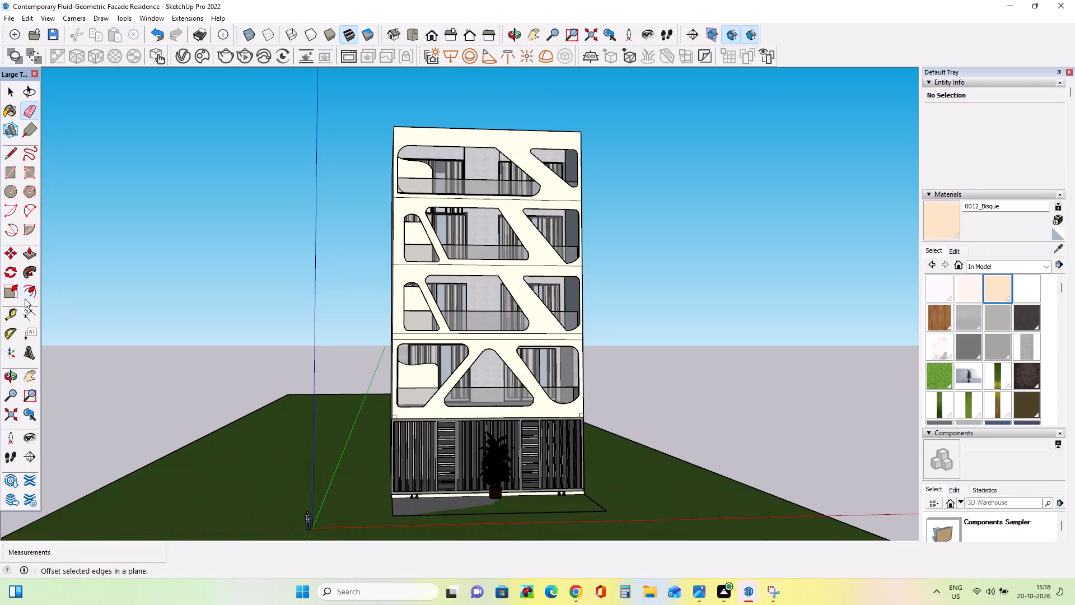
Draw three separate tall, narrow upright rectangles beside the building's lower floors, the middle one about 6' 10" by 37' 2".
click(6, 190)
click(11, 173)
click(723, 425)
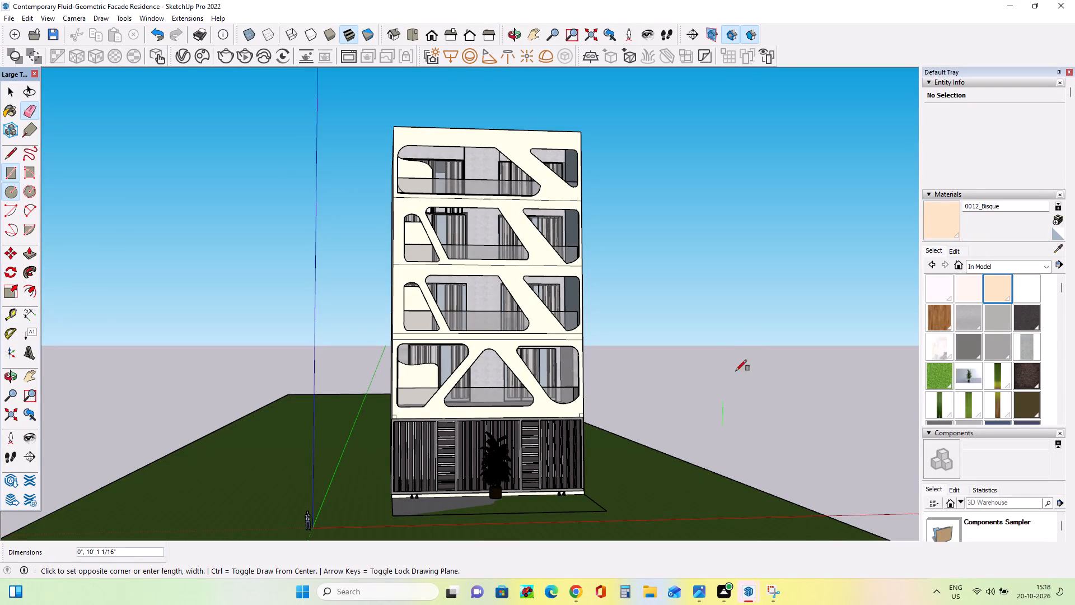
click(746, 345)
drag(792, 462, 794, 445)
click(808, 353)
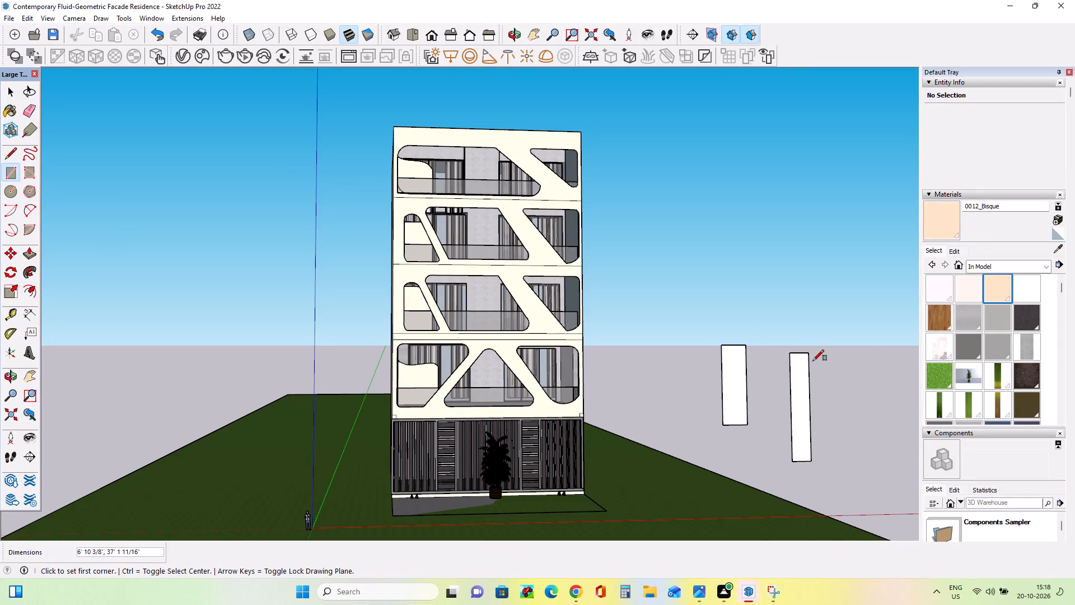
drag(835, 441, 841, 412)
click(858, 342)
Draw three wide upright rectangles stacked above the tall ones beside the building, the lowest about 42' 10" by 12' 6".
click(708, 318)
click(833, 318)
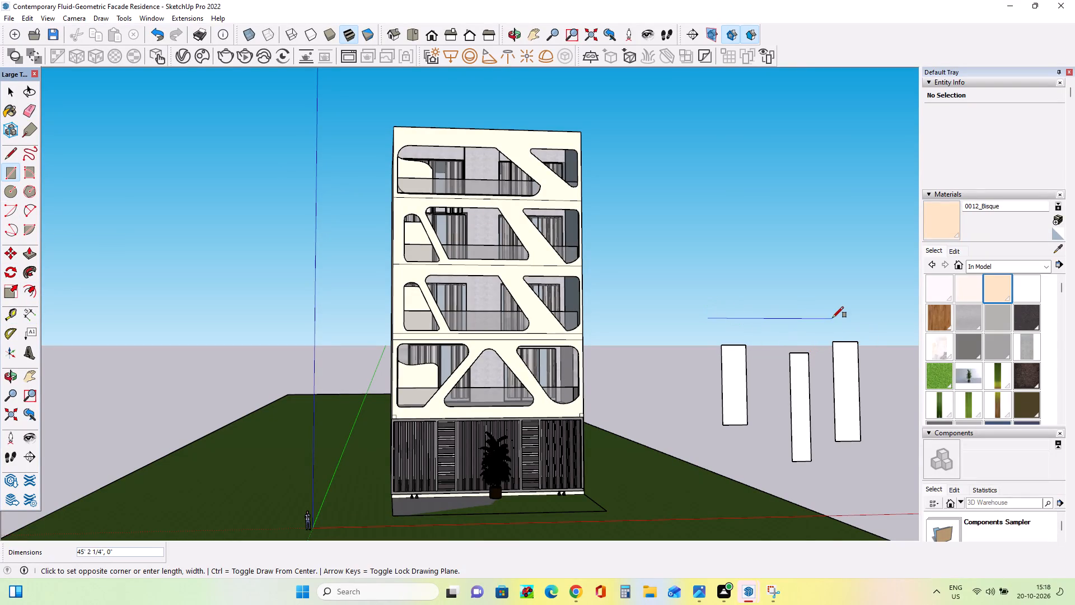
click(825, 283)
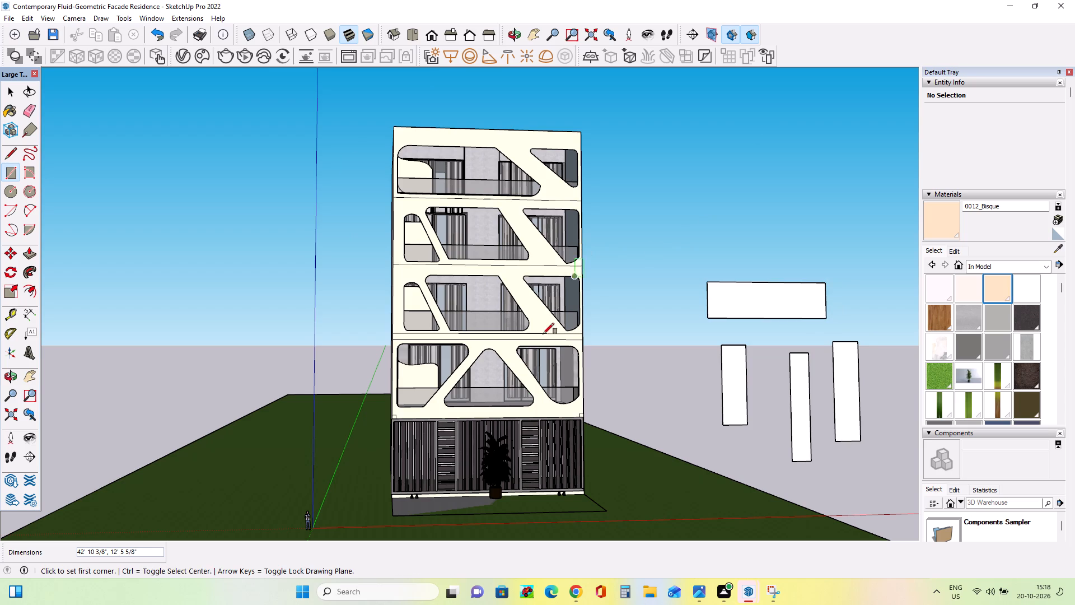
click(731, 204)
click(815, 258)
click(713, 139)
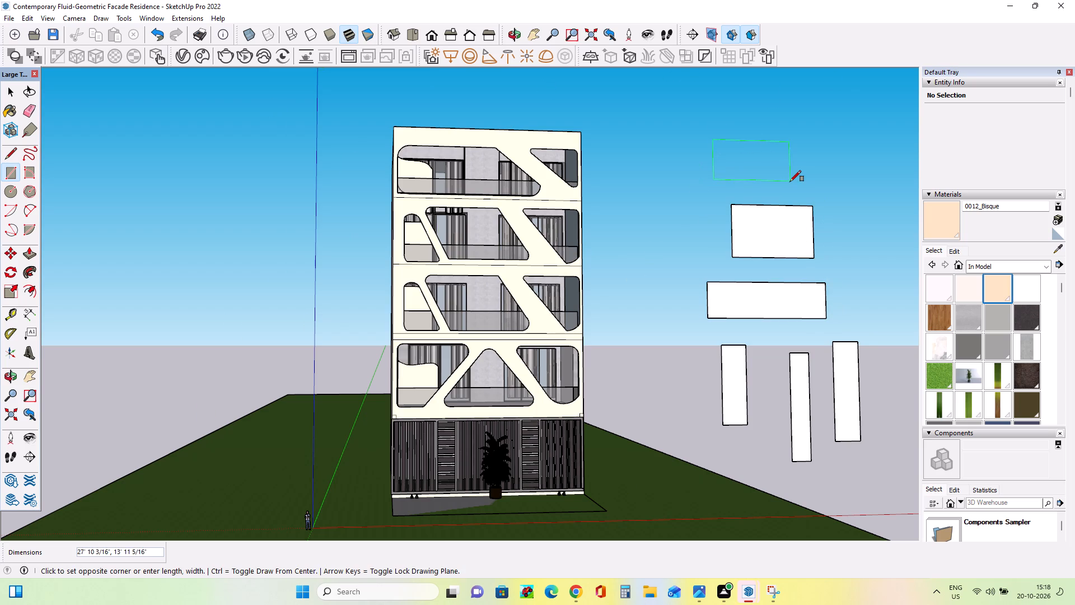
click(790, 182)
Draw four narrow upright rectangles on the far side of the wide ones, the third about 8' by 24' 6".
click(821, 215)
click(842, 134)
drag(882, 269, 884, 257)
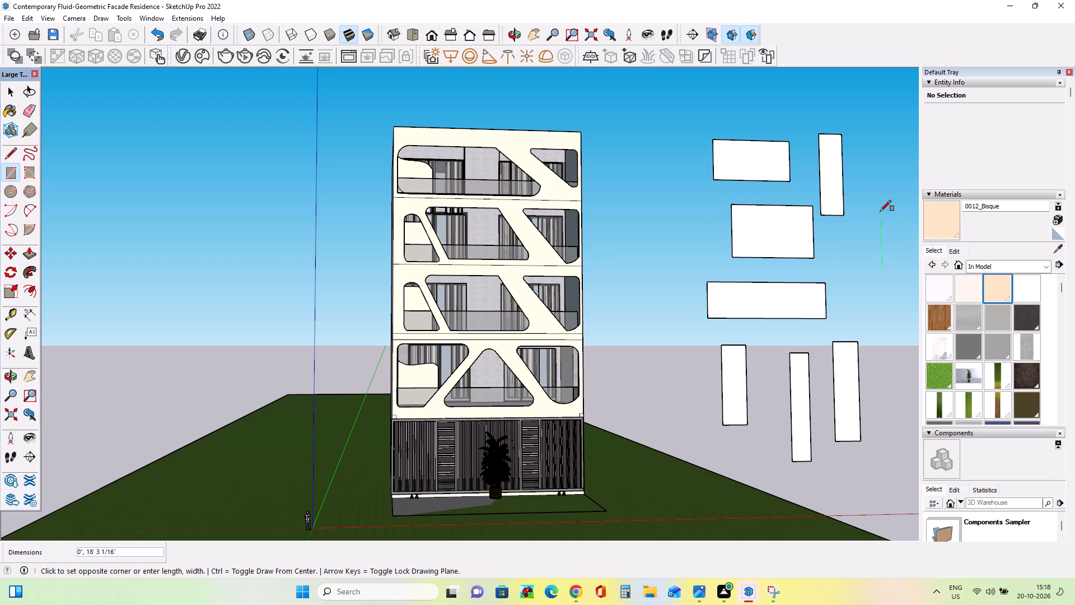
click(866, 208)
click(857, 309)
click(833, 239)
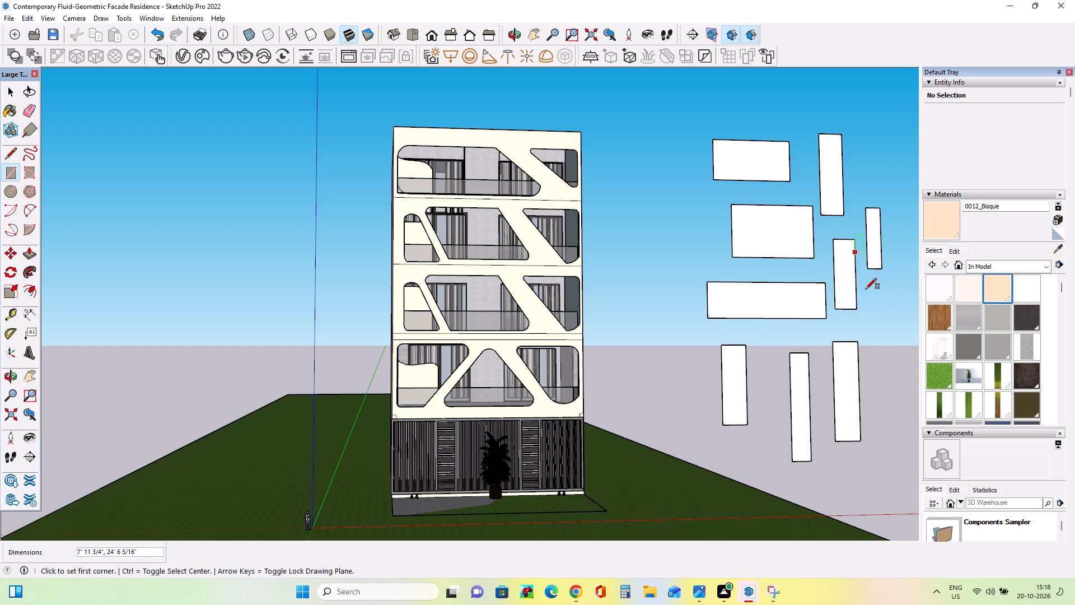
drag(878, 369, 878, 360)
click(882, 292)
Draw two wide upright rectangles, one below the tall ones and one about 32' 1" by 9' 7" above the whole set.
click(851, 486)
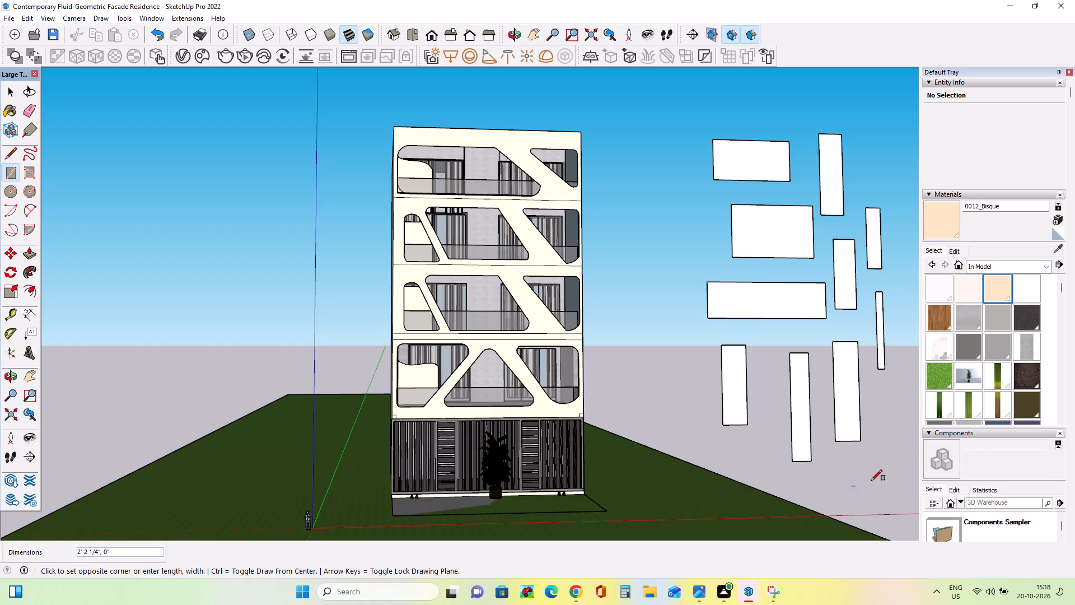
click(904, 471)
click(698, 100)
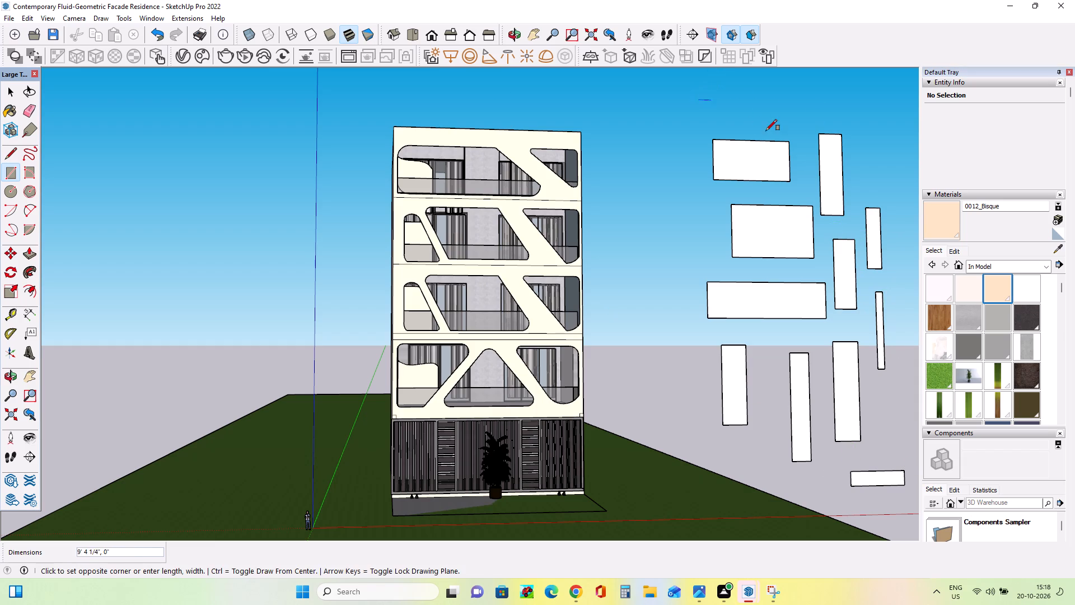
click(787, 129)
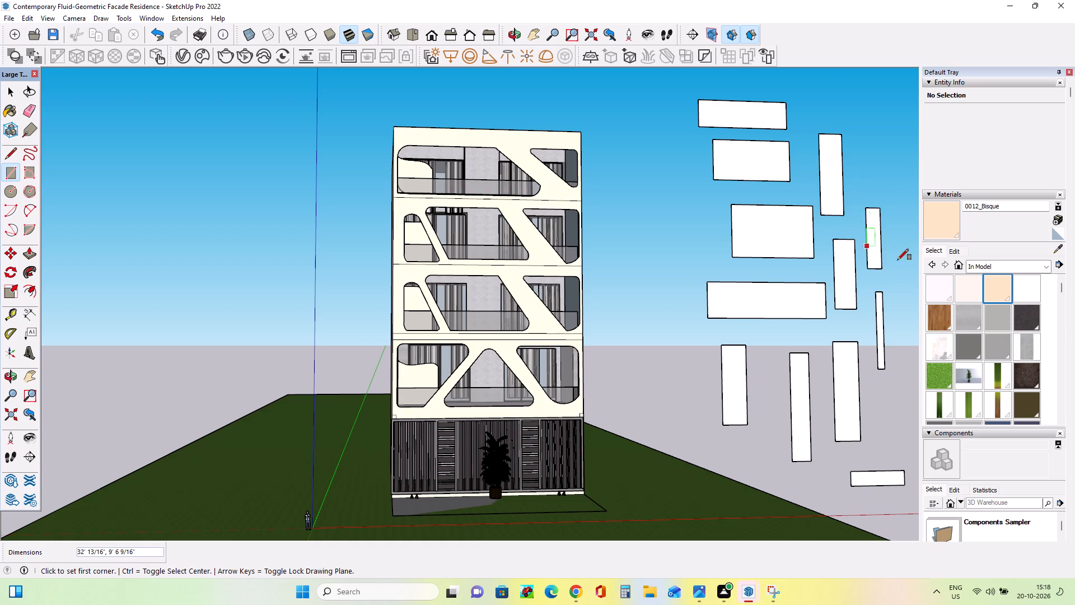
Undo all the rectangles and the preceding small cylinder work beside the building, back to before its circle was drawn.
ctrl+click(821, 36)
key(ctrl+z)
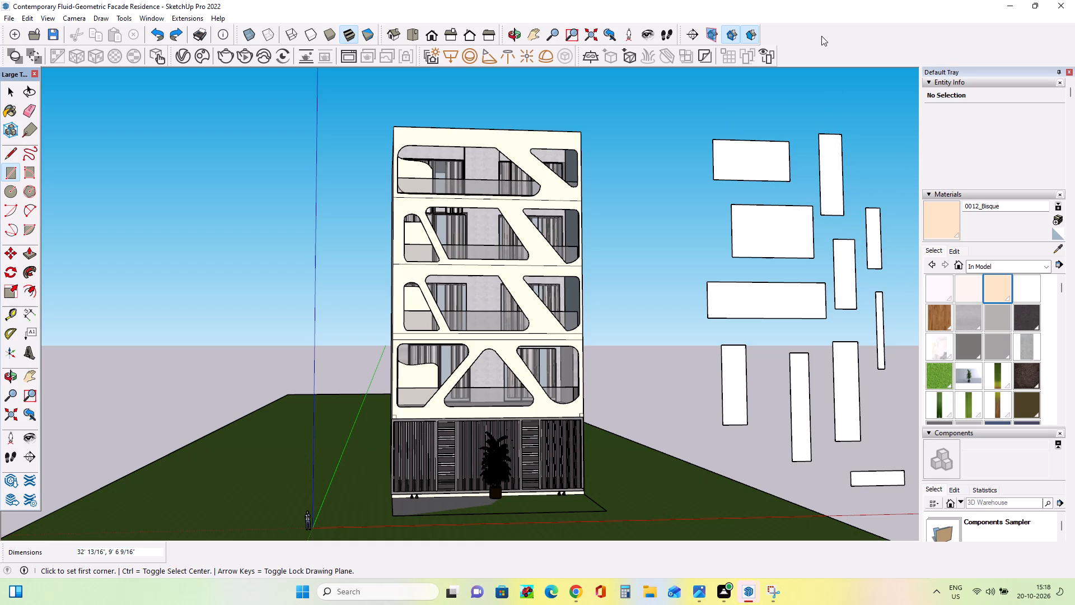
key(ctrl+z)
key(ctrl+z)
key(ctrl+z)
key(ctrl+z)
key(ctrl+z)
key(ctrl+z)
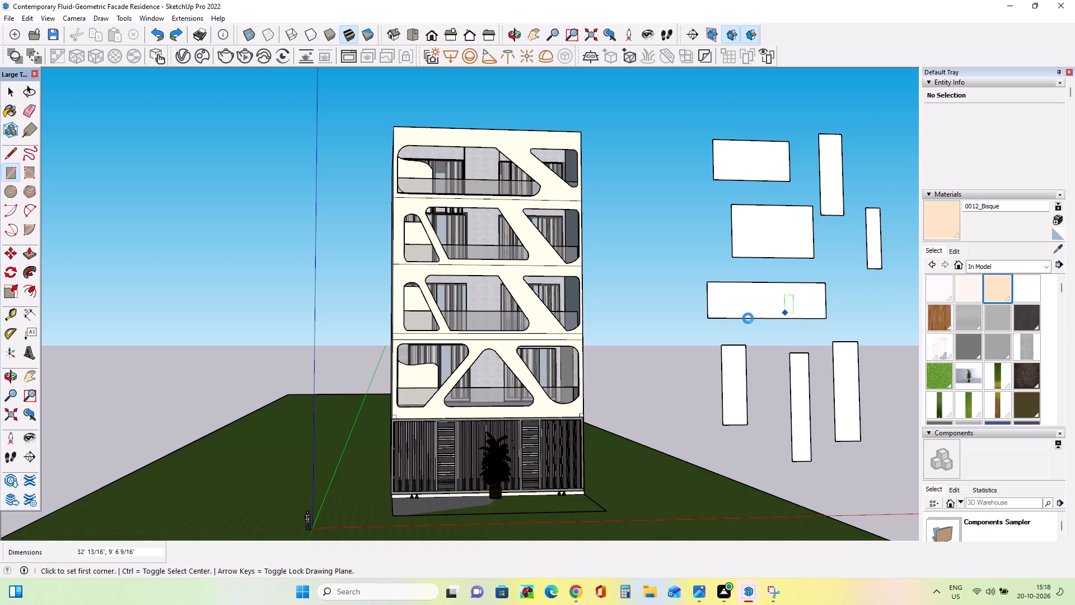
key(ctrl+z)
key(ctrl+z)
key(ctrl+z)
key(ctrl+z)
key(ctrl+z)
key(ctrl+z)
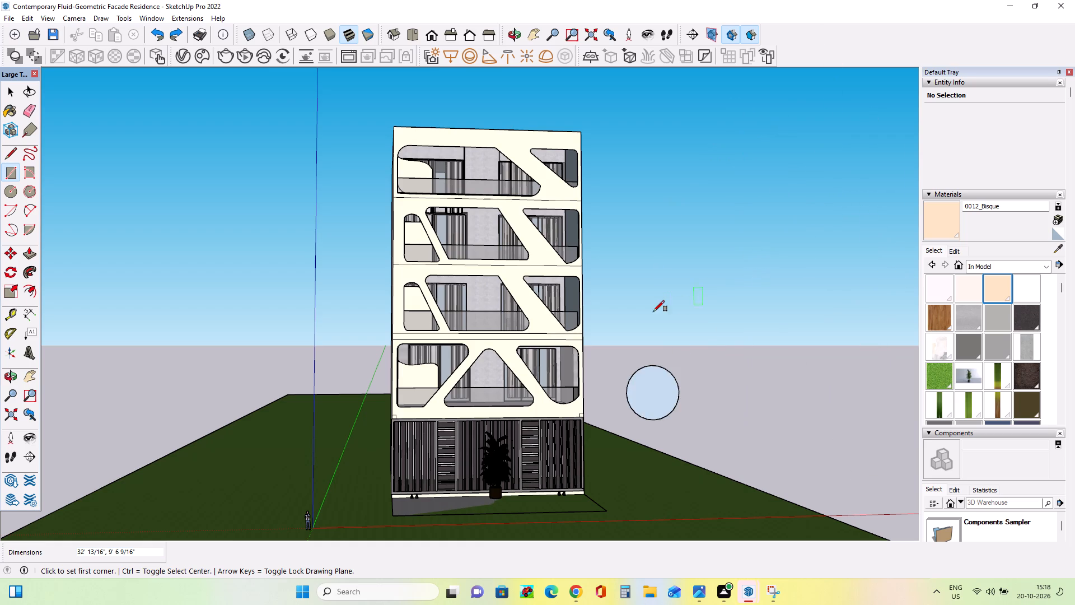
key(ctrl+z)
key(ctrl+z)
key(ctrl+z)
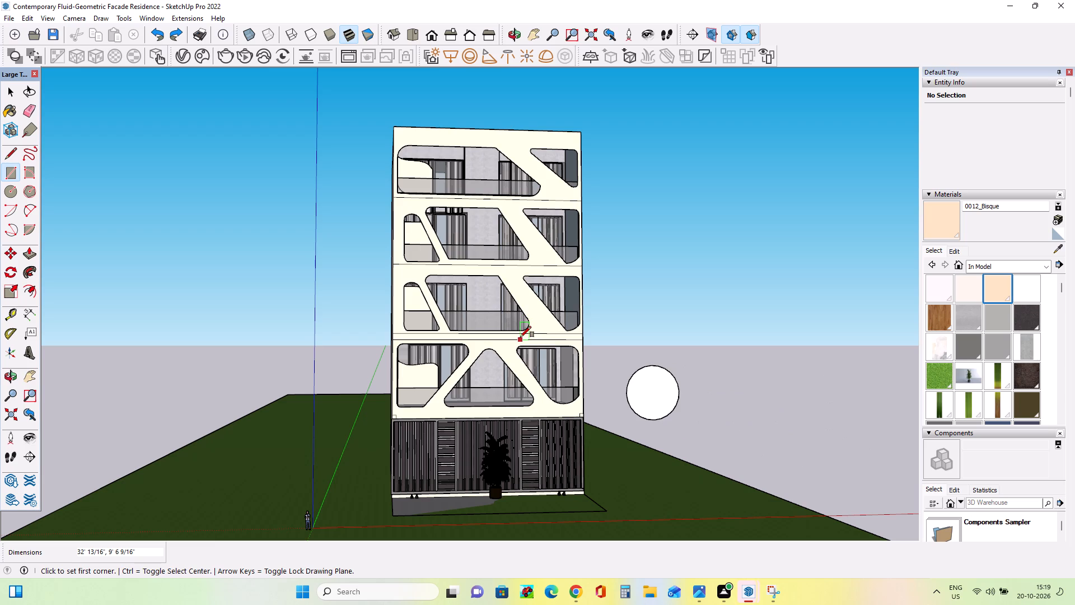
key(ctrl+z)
Examine the building's front facade and balcony openings from several angles and distances.
scroll(442, 311, up, 8)
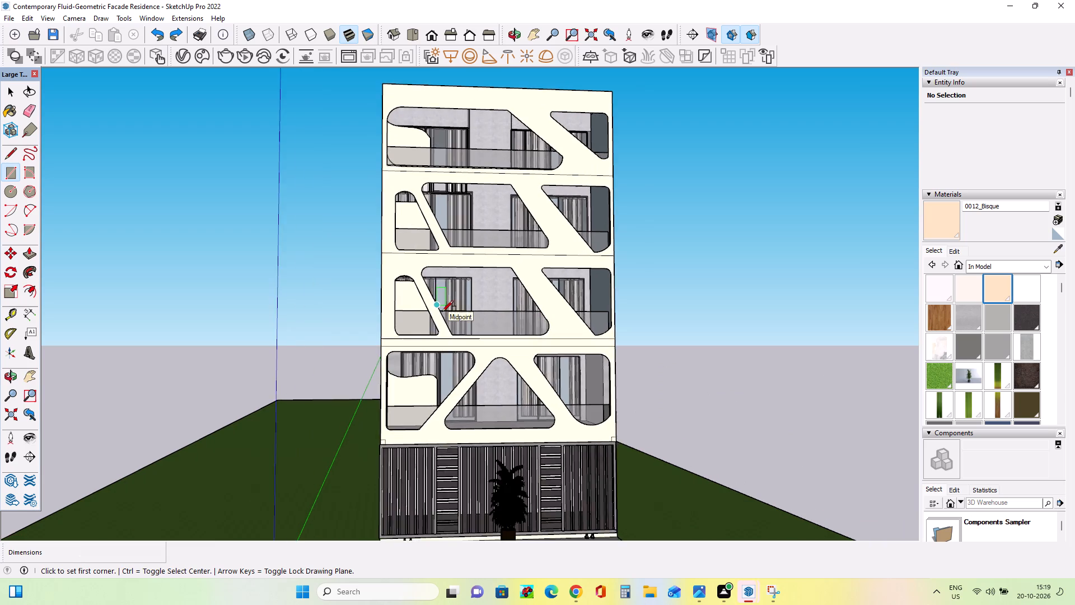
middle_drag(464, 304, 477, 360)
scroll(475, 353, down, 7)
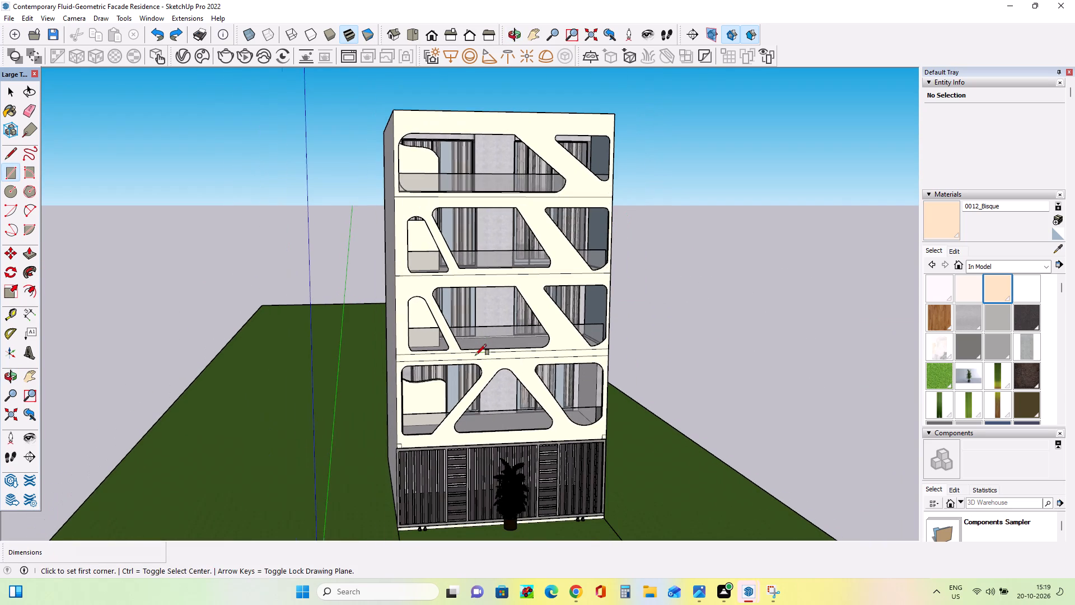
middle_drag(475, 355, 512, 339)
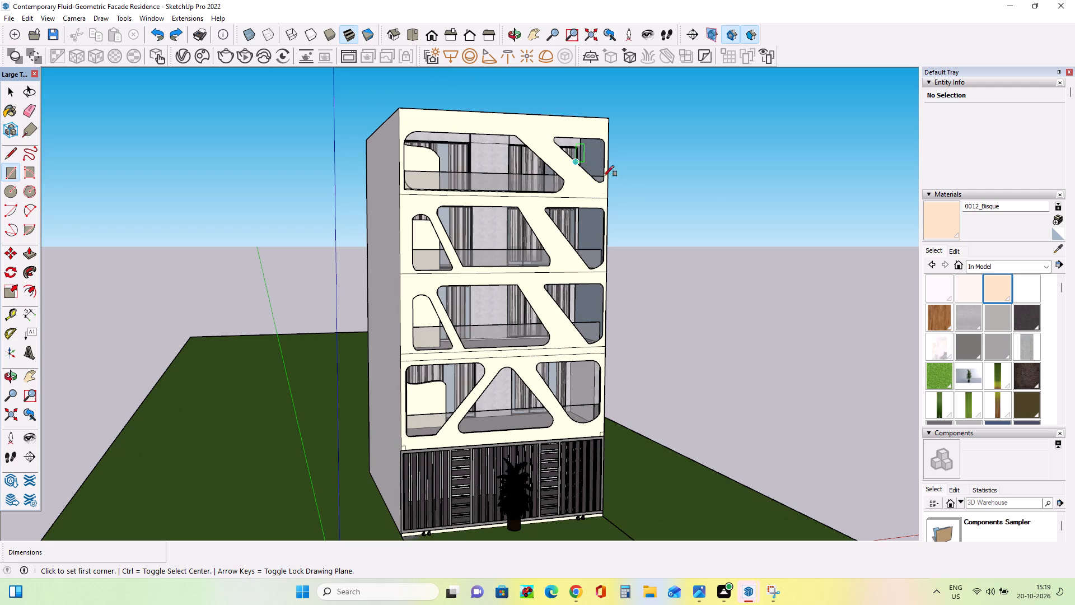
middle_drag(692, 213, 586, 196)
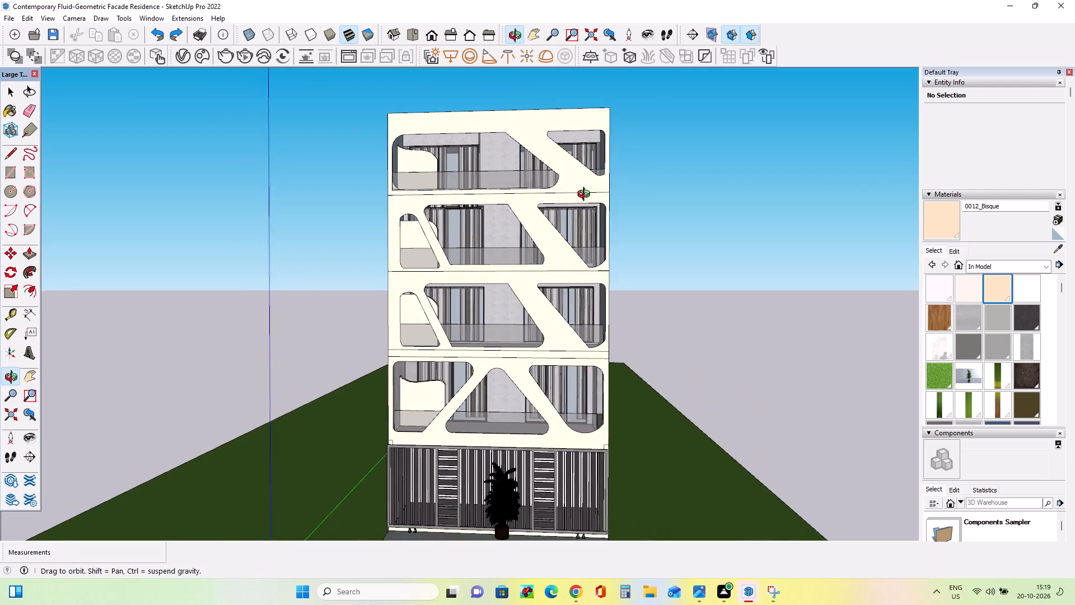
middle_drag(586, 196, 602, 201)
scroll(606, 252, down, 1)
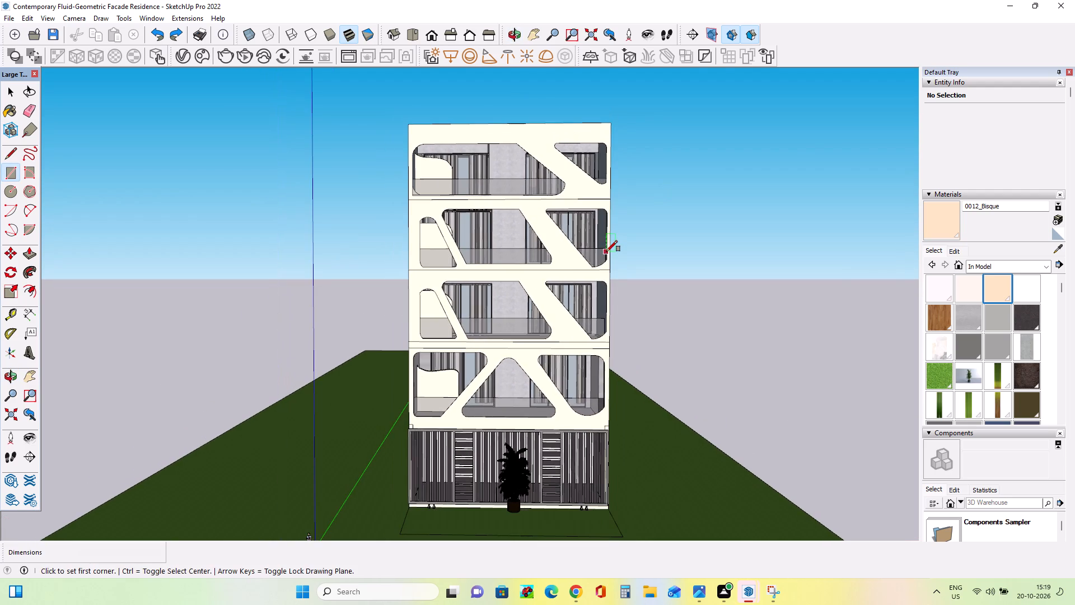
middle_drag(585, 267, 588, 239)
scroll(526, 241, up, 1)
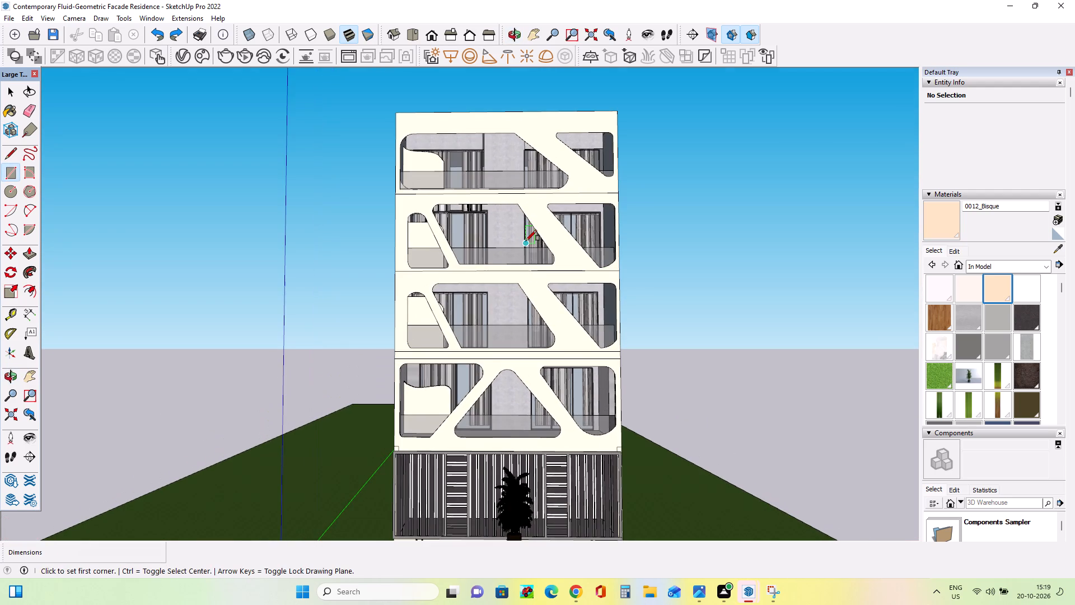
scroll(526, 241, down, 1)
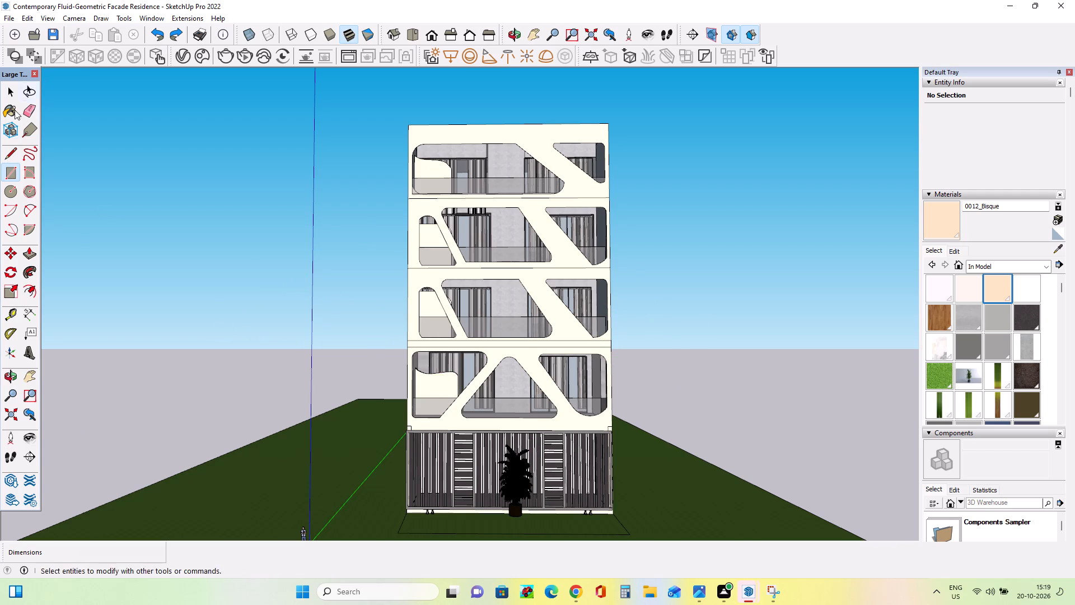
Draw three upright rectangles beside the building: a small one, one about 12' 11" by 26' 2", and one about 12' 4" by 37' 9".
click(16, 174)
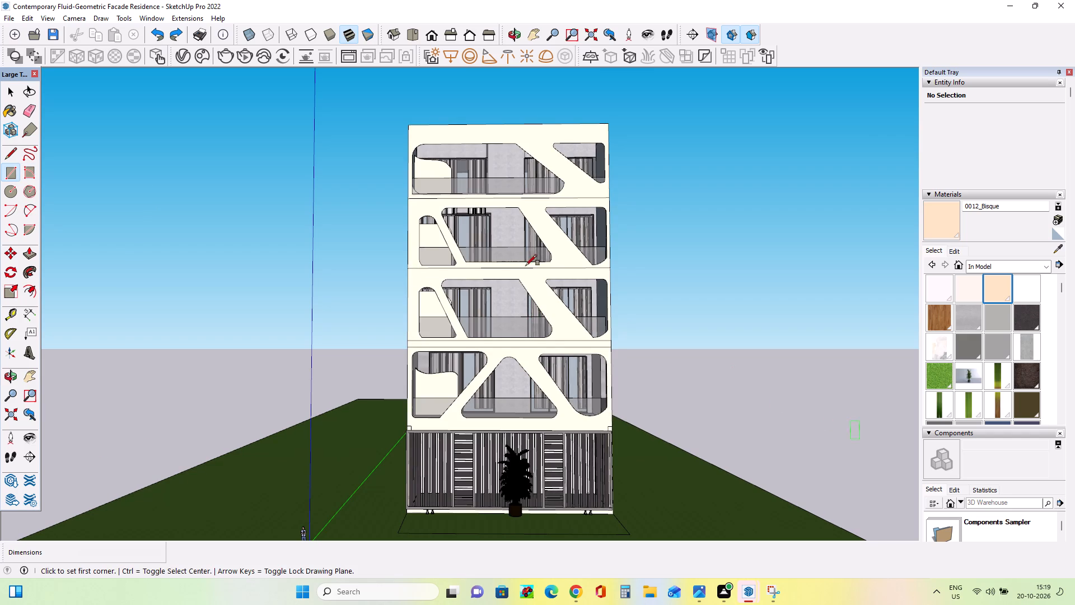
click(770, 419)
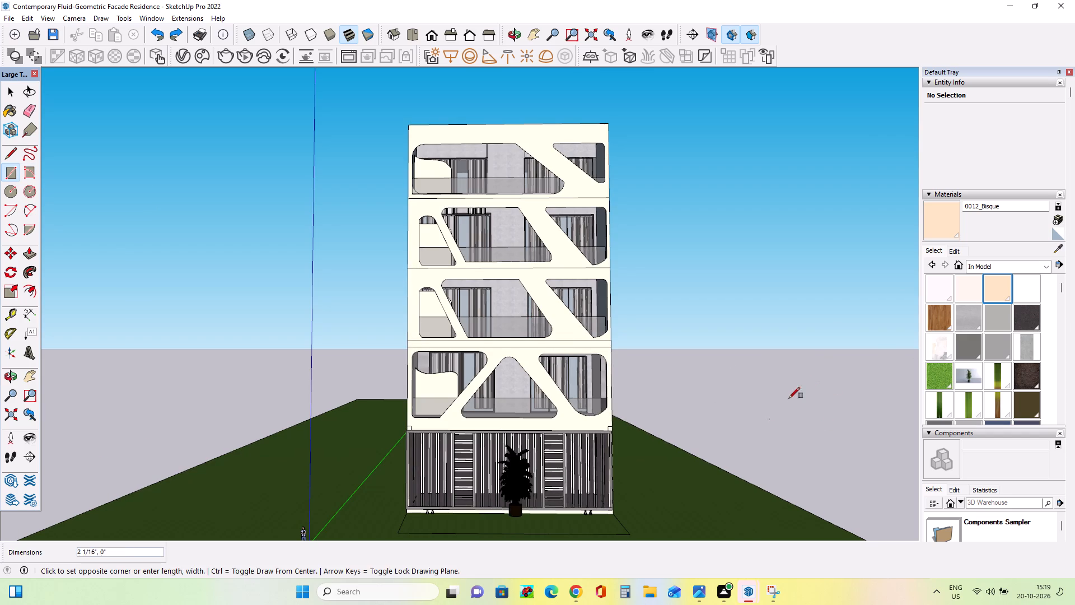
click(807, 388)
drag(807, 452, 814, 442)
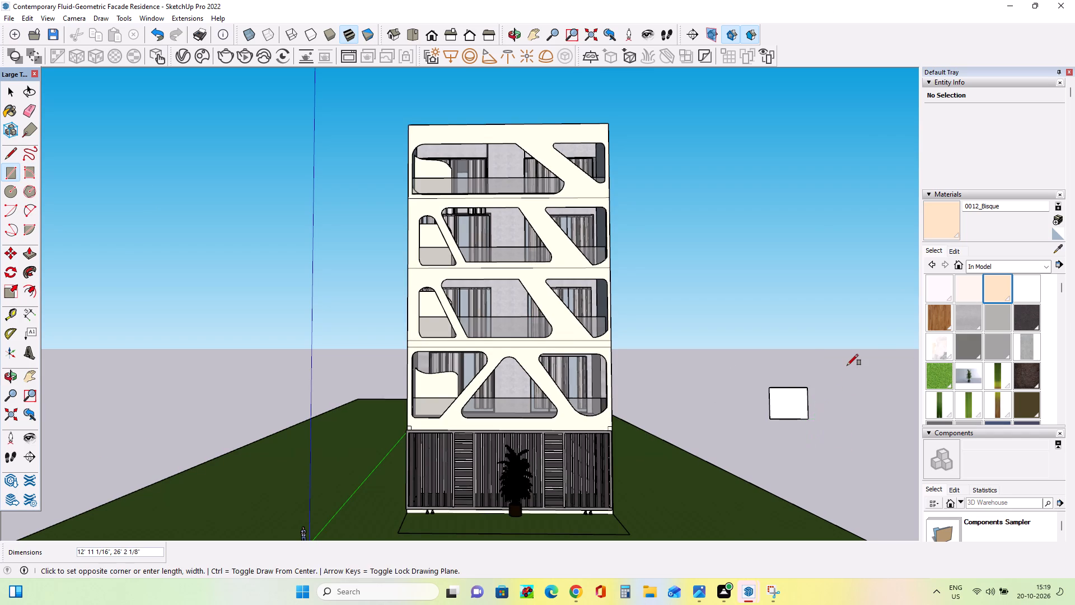
click(847, 365)
click(842, 493)
click(878, 368)
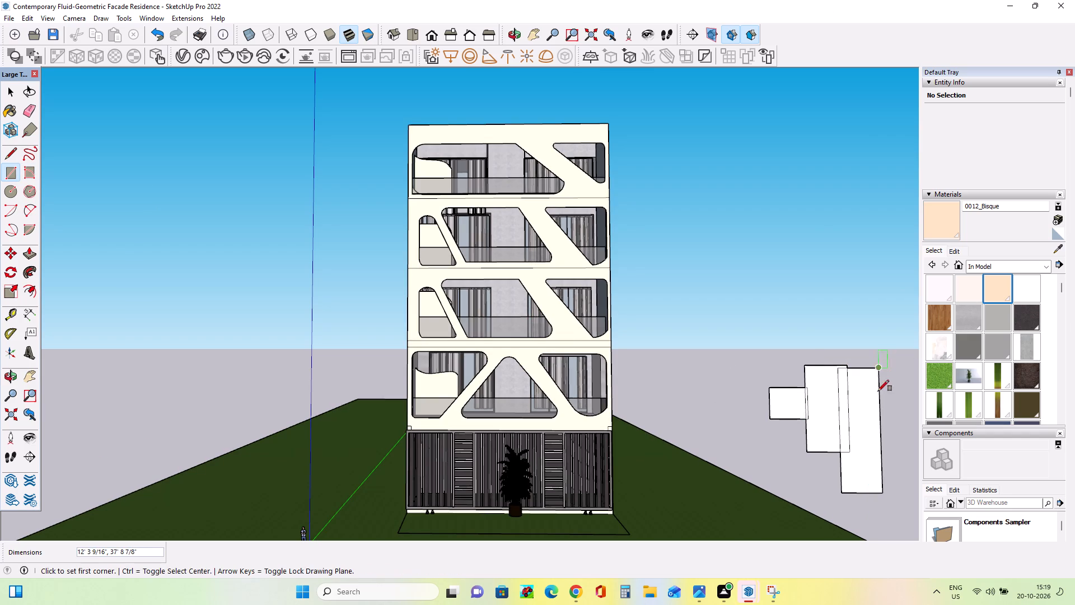
Draw four more upright rectangles overlapping the first three, including one about 26' 6" by 12' 8" and one about 57' 6" by 21' 6".
click(763, 385)
click(804, 297)
drag(820, 404, 828, 386)
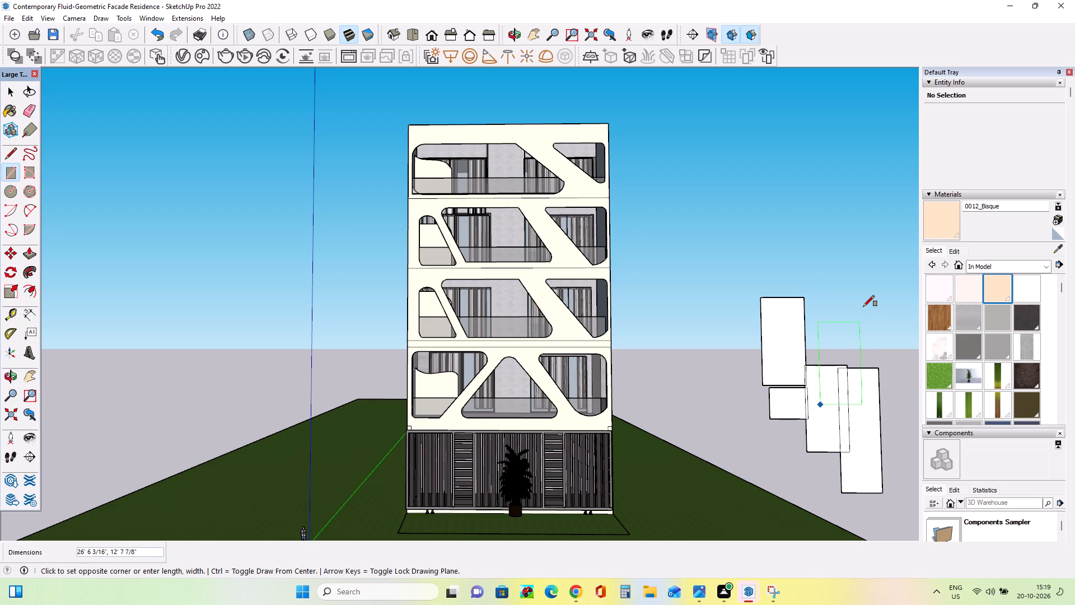
click(864, 304)
drag(848, 458, 848, 432)
click(772, 270)
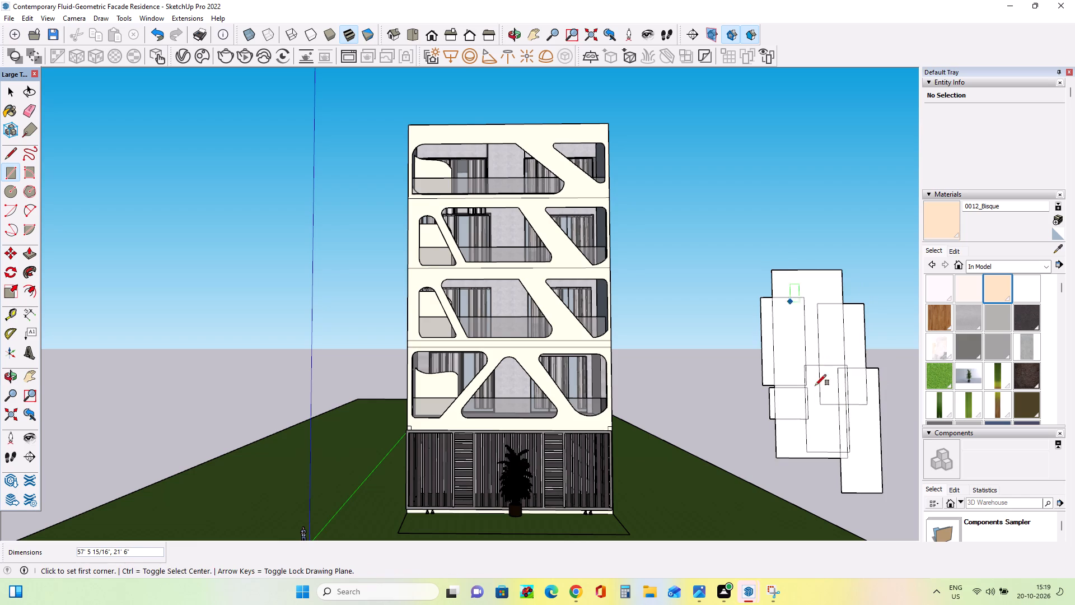
drag(814, 438, 808, 400)
click(740, 242)
Draw five more tall upright rectangles over the overlapping cluster, the last two about 56' 8" by 15' 4" and 30' 8" by 22' 5".
drag(833, 425, 836, 385)
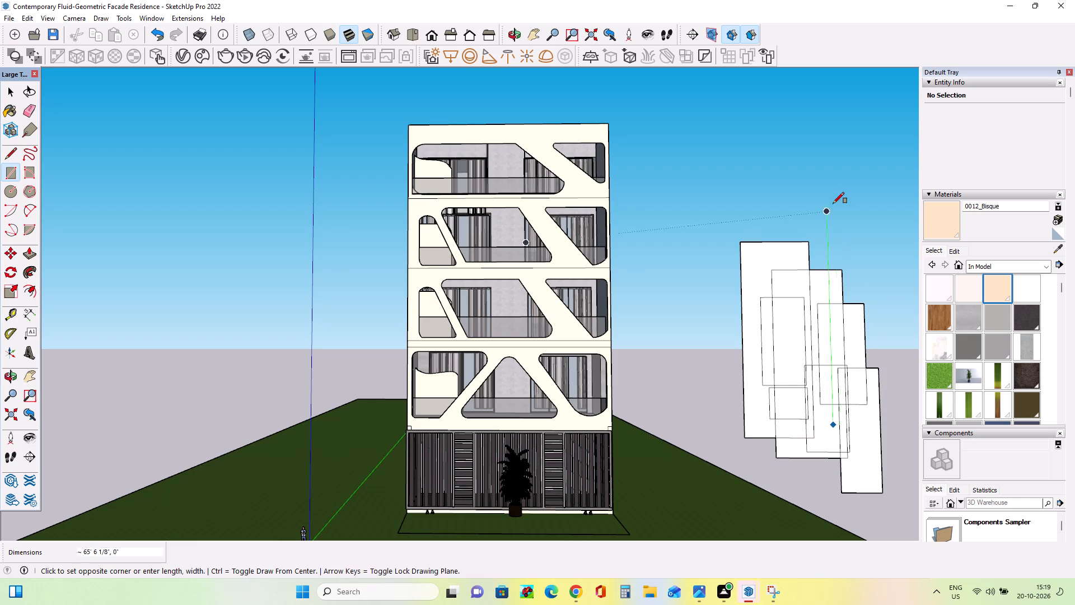
click(842, 193)
drag(867, 388, 878, 309)
click(886, 207)
drag(838, 417, 826, 328)
click(764, 129)
drag(768, 345, 758, 298)
click(716, 160)
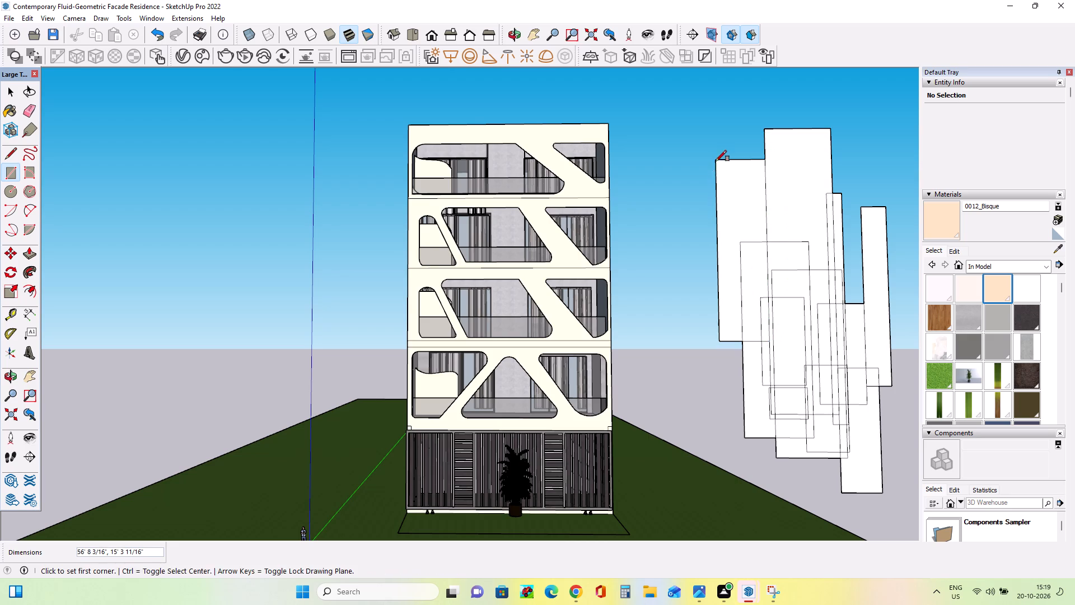
drag(803, 412, 793, 385)
click(730, 314)
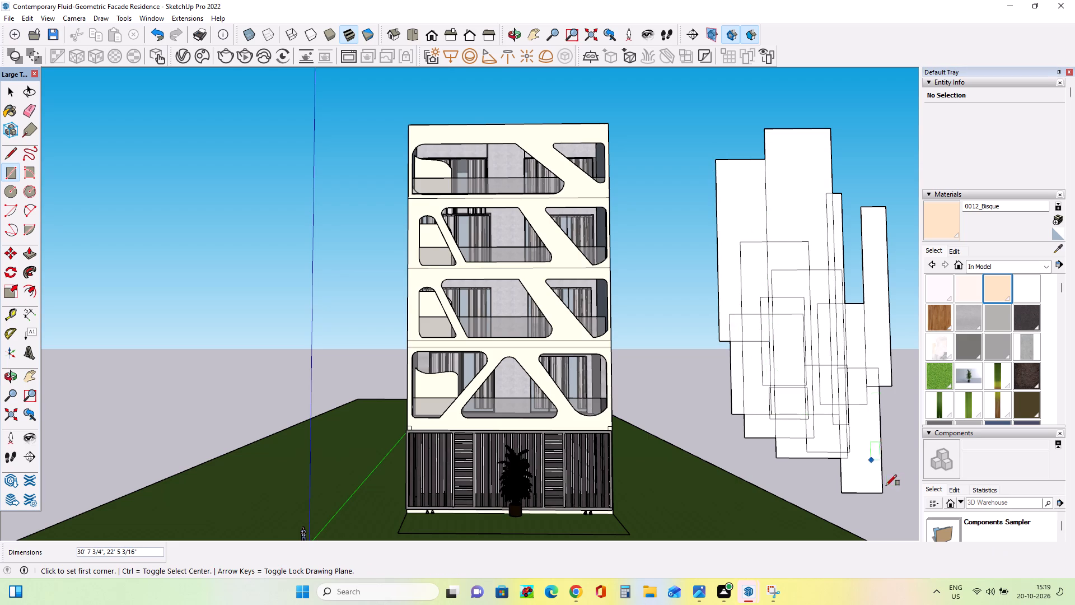
Erase side and inner edges of the overlapping rectangles beside the building, starting with the tall ones nearest the facade.
click(32, 109)
drag(700, 197, 822, 210)
drag(676, 266, 733, 261)
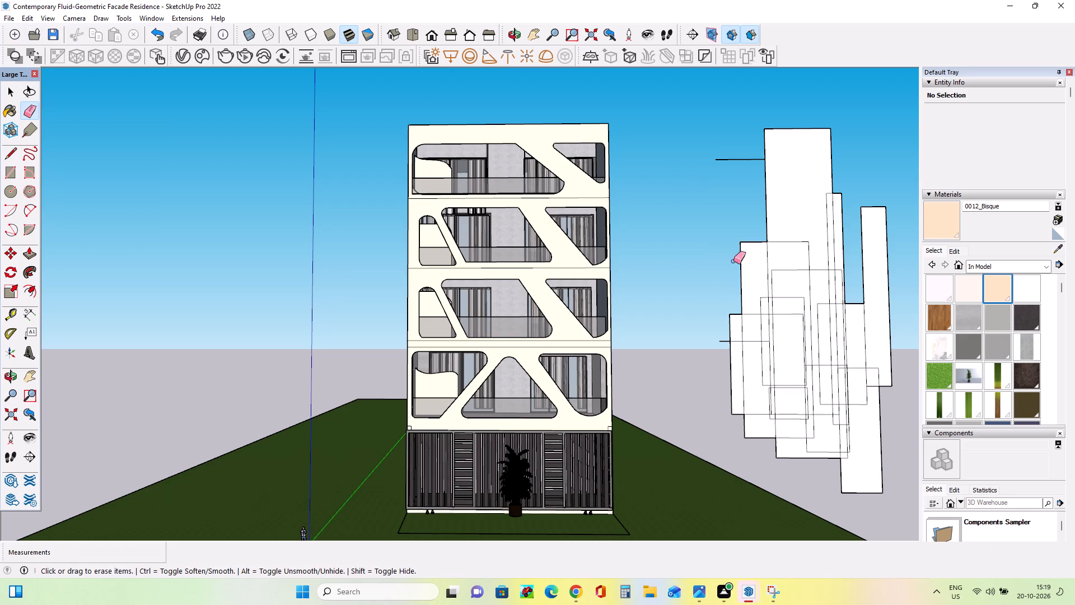
drag(733, 261, 830, 219)
drag(850, 170, 763, 353)
drag(740, 370, 841, 235)
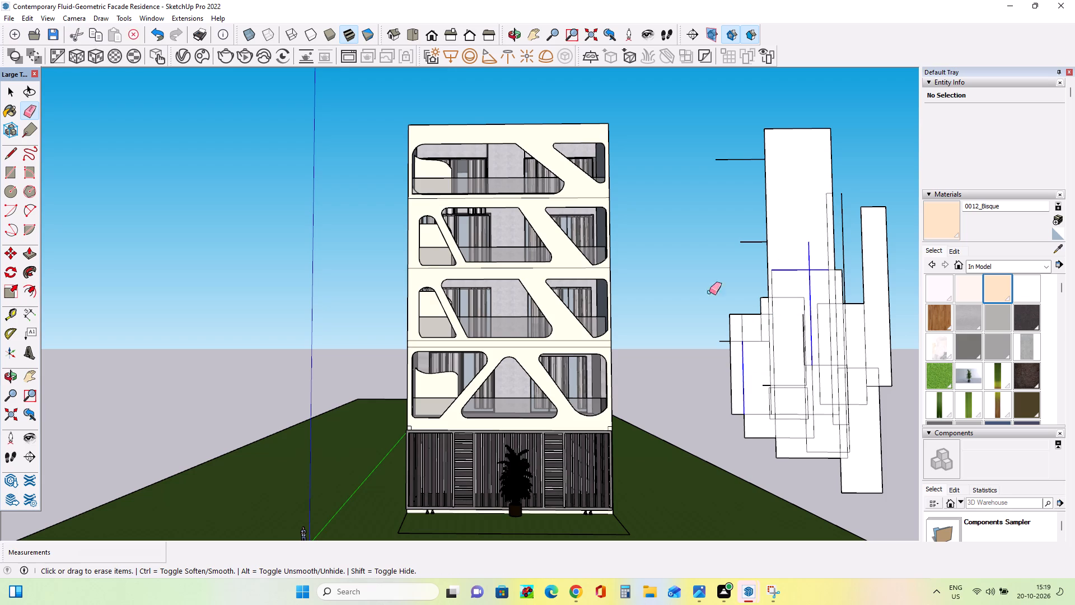
drag(684, 308, 801, 262)
drag(775, 268, 796, 254)
drag(741, 220, 809, 217)
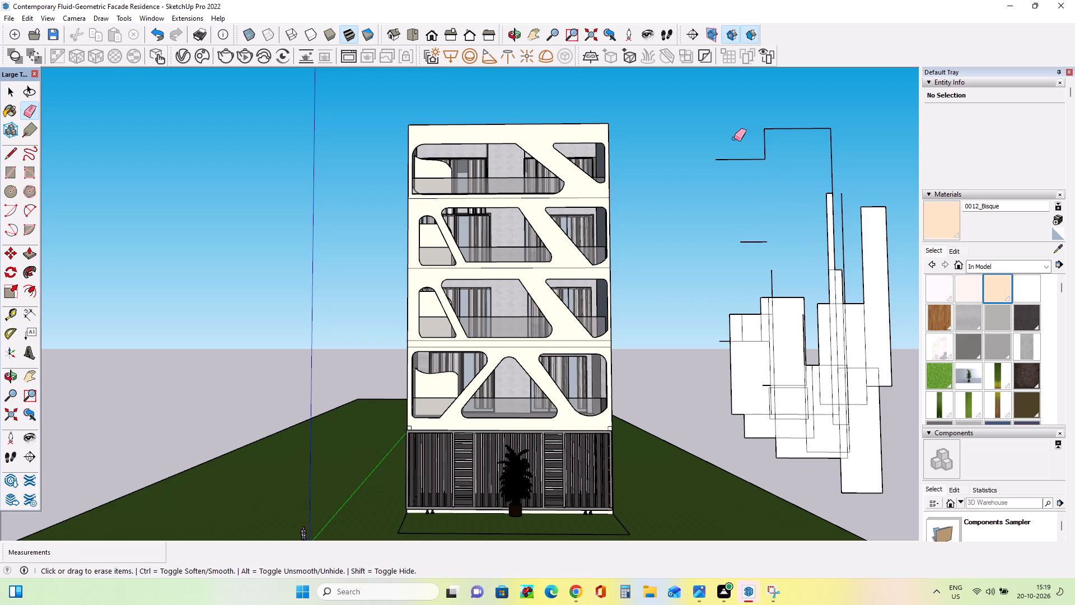
Erase the stepped outline above the cluster of overlapping rectangles beside the building.
drag(734, 138, 735, 186)
drag(756, 148, 752, 176)
drag(773, 138, 780, 181)
drag(769, 117, 777, 160)
drag(767, 128, 768, 160)
drag(766, 136, 774, 155)
drag(746, 131, 797, 159)
drag(849, 148, 854, 155)
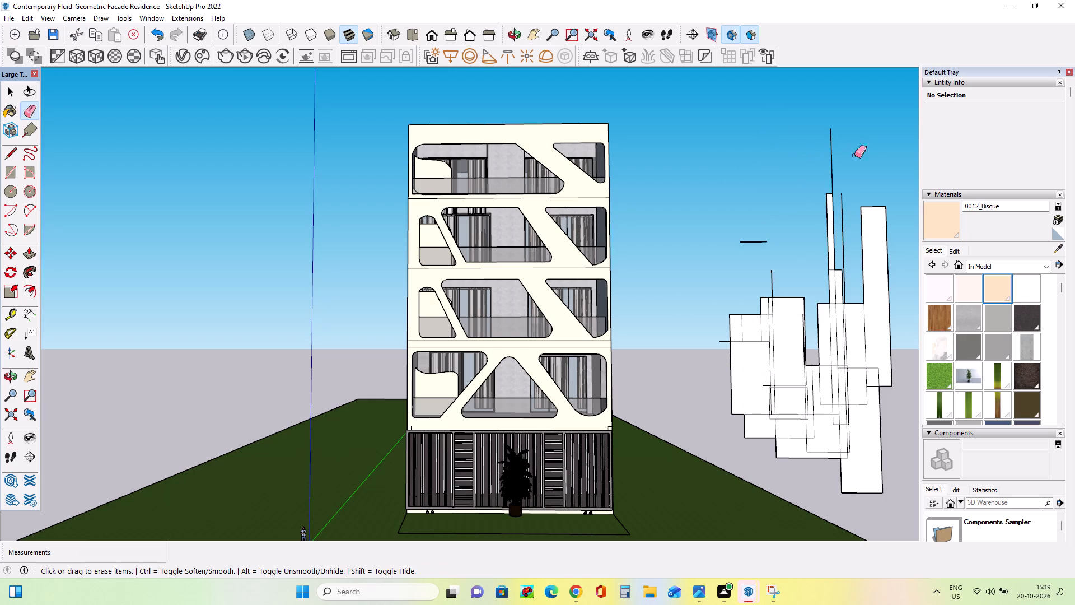
Erase the loose inner vertical line and the long sides of the tall rectangle farthest from the building.
drag(854, 155, 859, 184)
drag(811, 191, 803, 267)
drag(851, 216, 809, 283)
drag(860, 263, 923, 257)
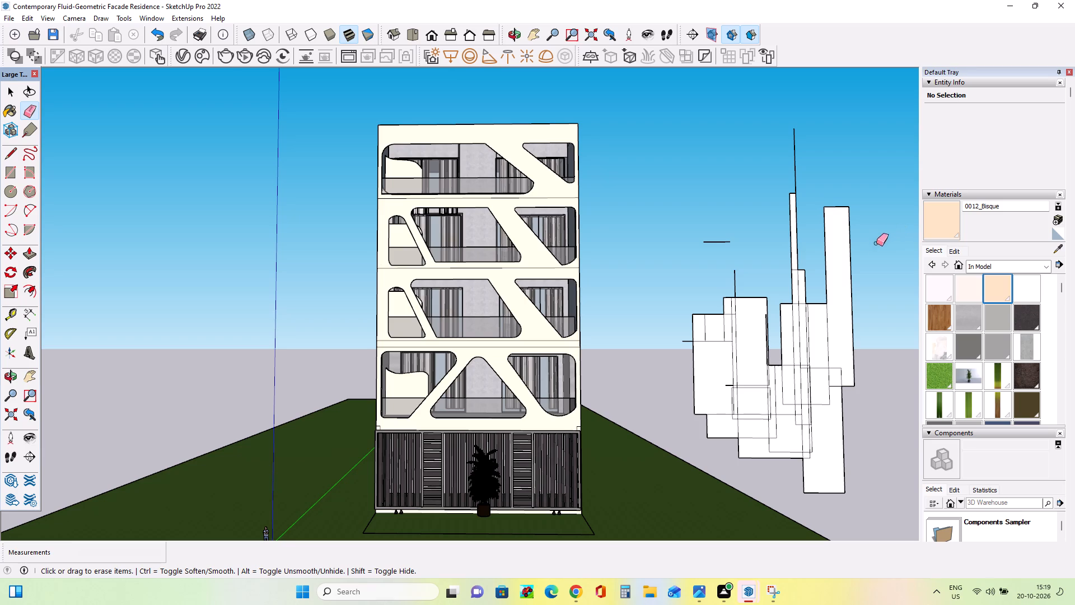
drag(859, 251, 804, 320)
drag(801, 325, 857, 301)
drag(794, 375, 840, 344)
drag(796, 441, 803, 432)
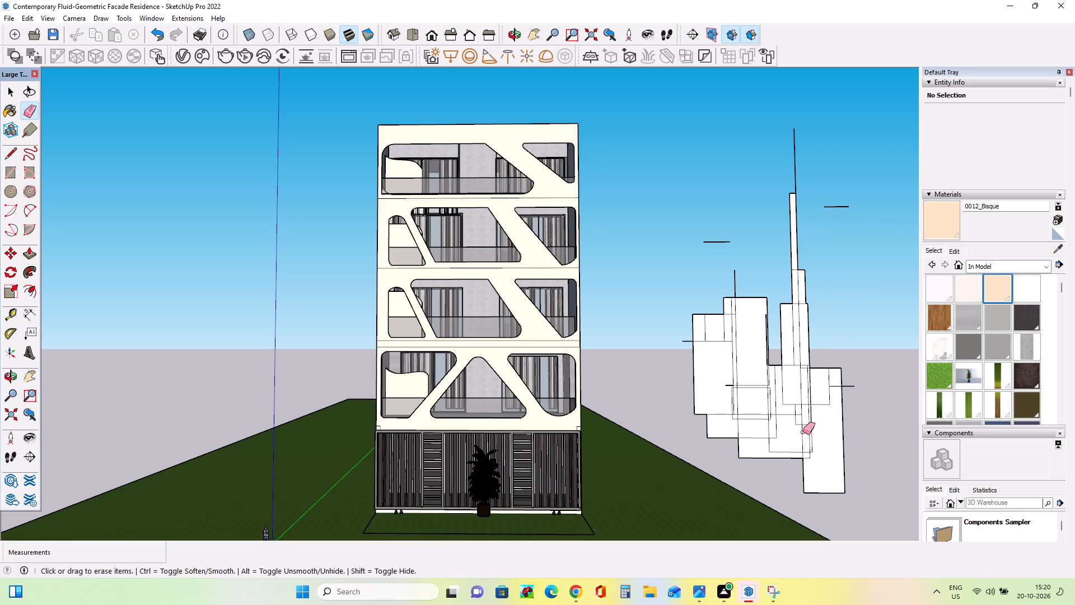
Erase the edges of the low rectangle at the cluster's far bottom corner, including its leftover outer lines.
drag(803, 432, 838, 378)
drag(791, 483, 839, 443)
drag(785, 488, 834, 464)
drag(806, 481, 852, 438)
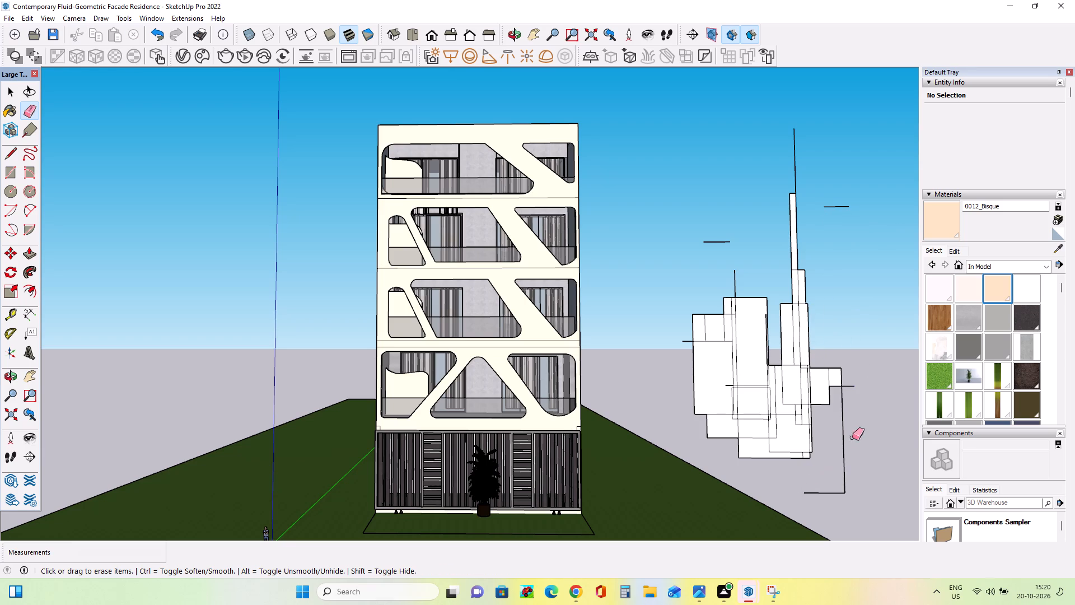
drag(852, 438, 852, 438)
drag(838, 458, 843, 500)
drag(842, 469, 835, 490)
drag(854, 384, 845, 428)
drag(849, 357, 838, 407)
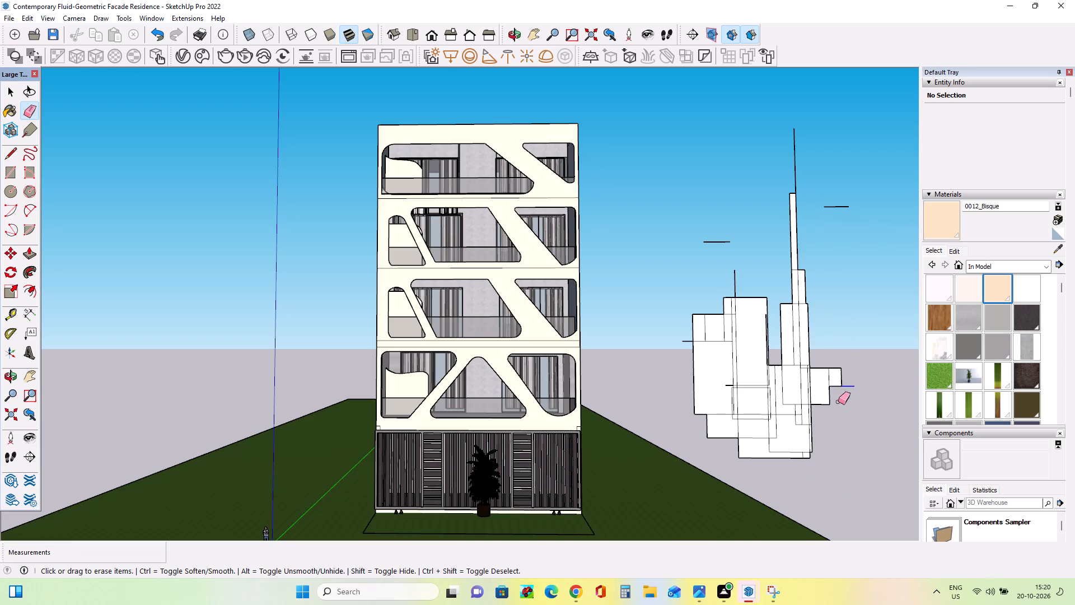
drag(845, 371, 841, 395)
Erase the two short floating horizontal lines and the narrow upright with its vertical line above the cluster.
drag(841, 204, 841, 212)
drag(830, 192, 817, 221)
drag(795, 180, 784, 225)
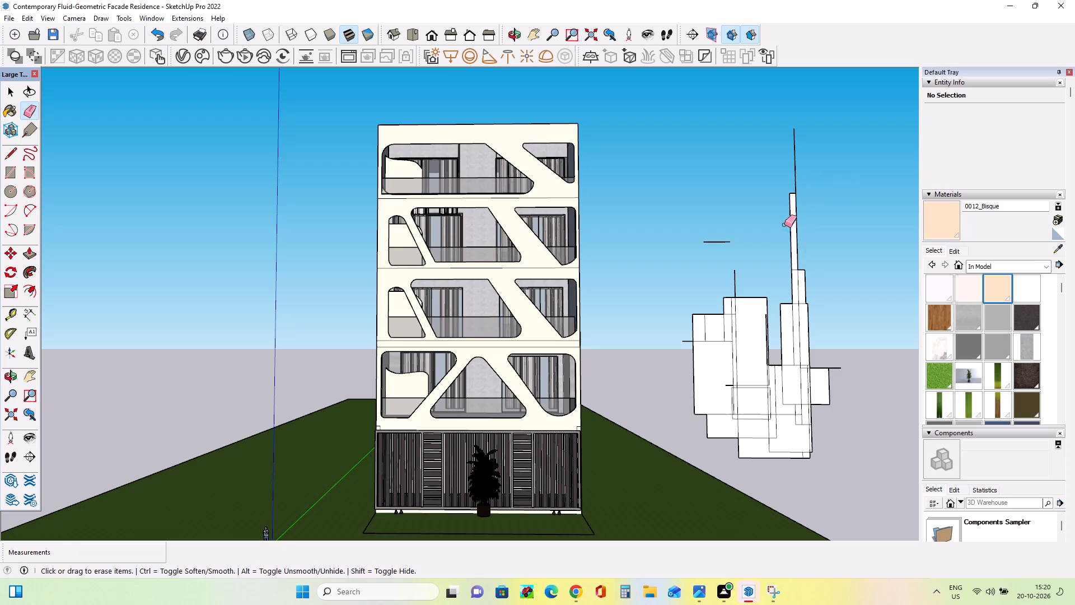
drag(784, 225, 791, 258)
click(807, 220)
drag(797, 202, 792, 240)
drag(793, 189, 793, 210)
drag(792, 196, 723, 273)
drag(719, 217, 722, 262)
drag(726, 230, 726, 258)
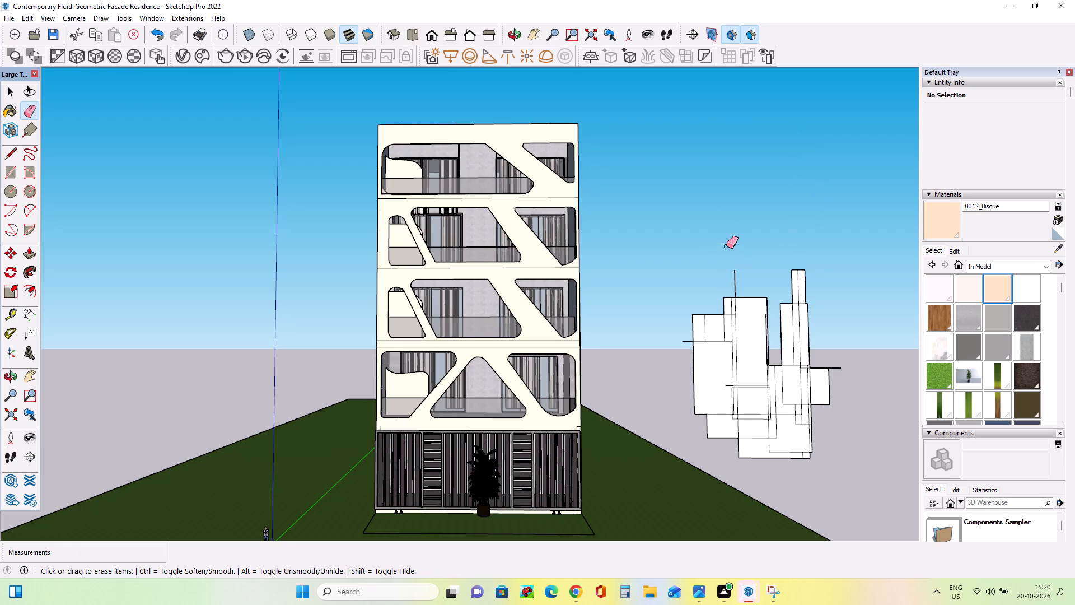
drag(726, 246, 724, 253)
Erase the edges of the overlapping upright rectangles on the building side of the cluster, including the small leftover upright between them.
drag(741, 286, 732, 345)
drag(747, 266, 719, 327)
drag(737, 280, 751, 325)
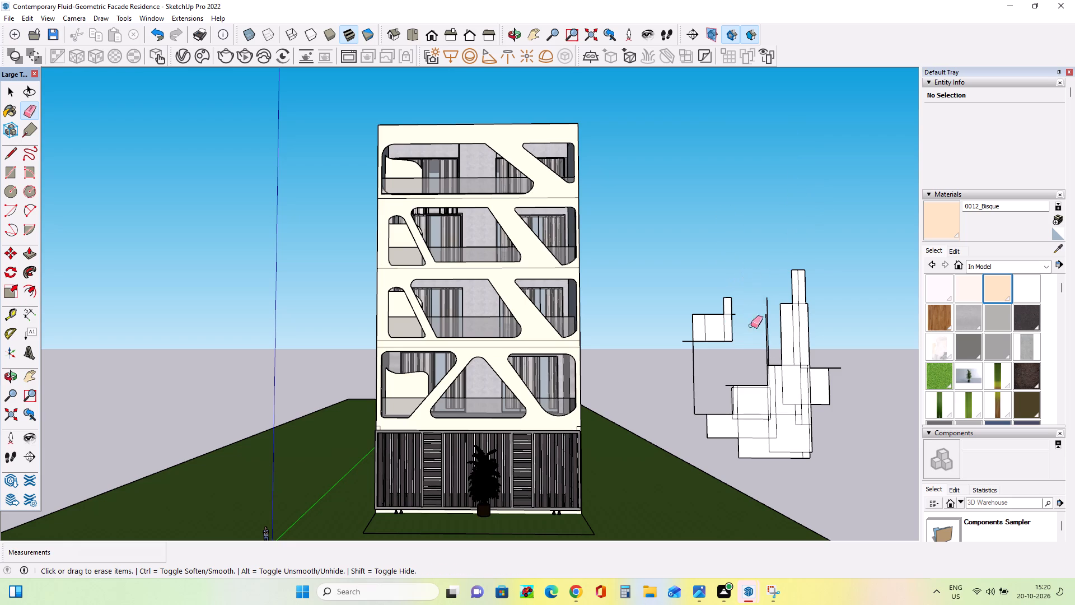
drag(751, 325, 753, 331)
drag(720, 309, 720, 350)
drag(727, 319, 714, 342)
drag(717, 324, 729, 348)
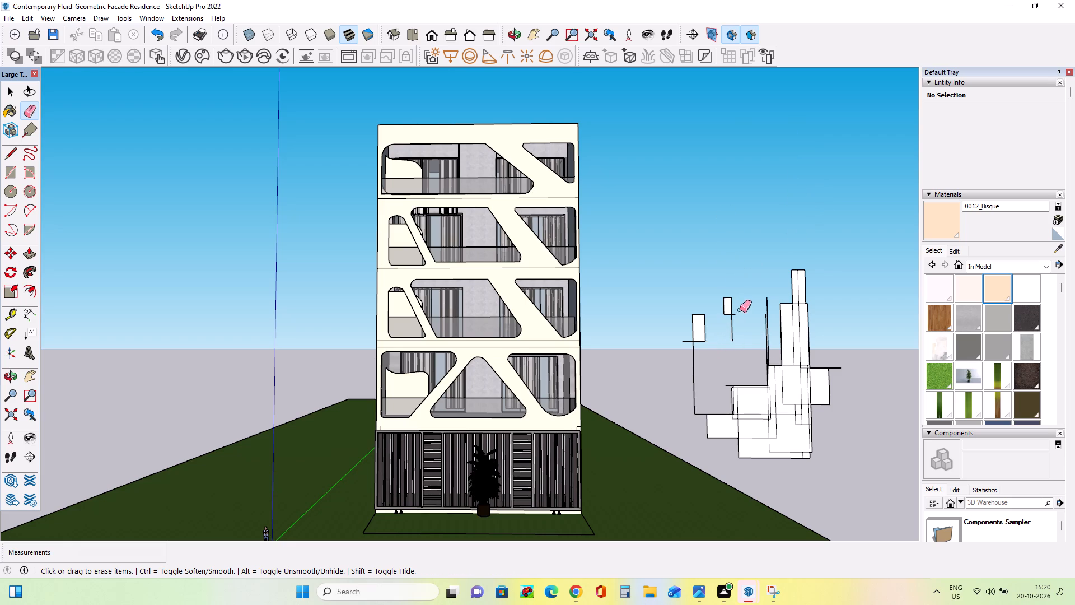
drag(736, 305, 726, 335)
drag(739, 297, 724, 315)
drag(724, 293, 727, 317)
drag(733, 288, 728, 329)
Erase the long edges of the two narrow overlapping uprights on the far half of the cluster.
drag(782, 328, 794, 355)
drag(727, 324, 743, 334)
drag(751, 335, 770, 342)
drag(770, 342, 789, 347)
drag(783, 306, 798, 324)
drag(790, 282, 798, 331)
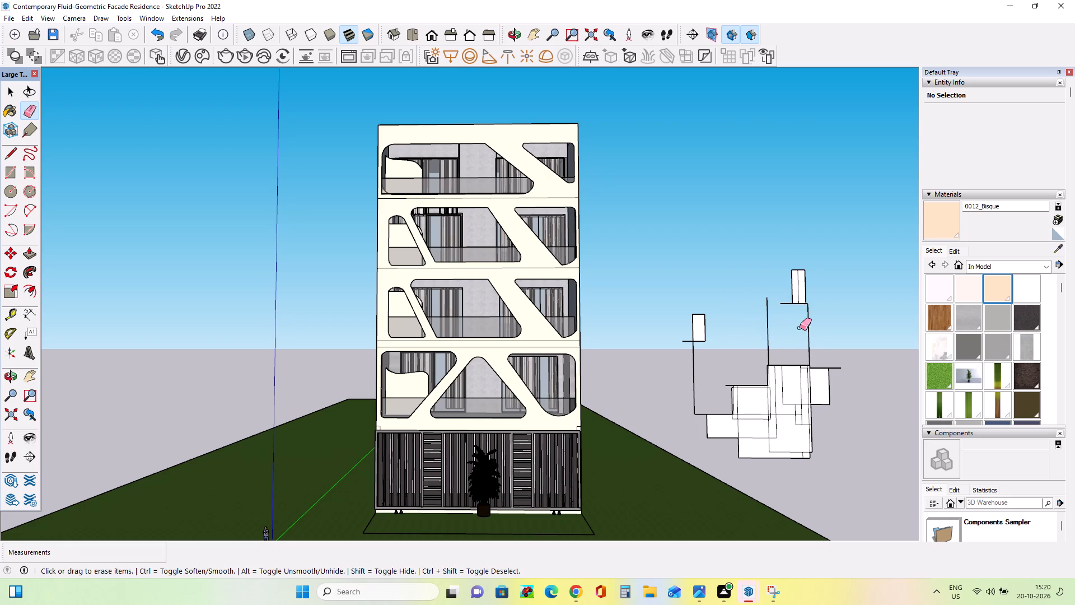
drag(791, 281, 808, 317)
drag(798, 268, 797, 329)
drag(801, 277, 787, 339)
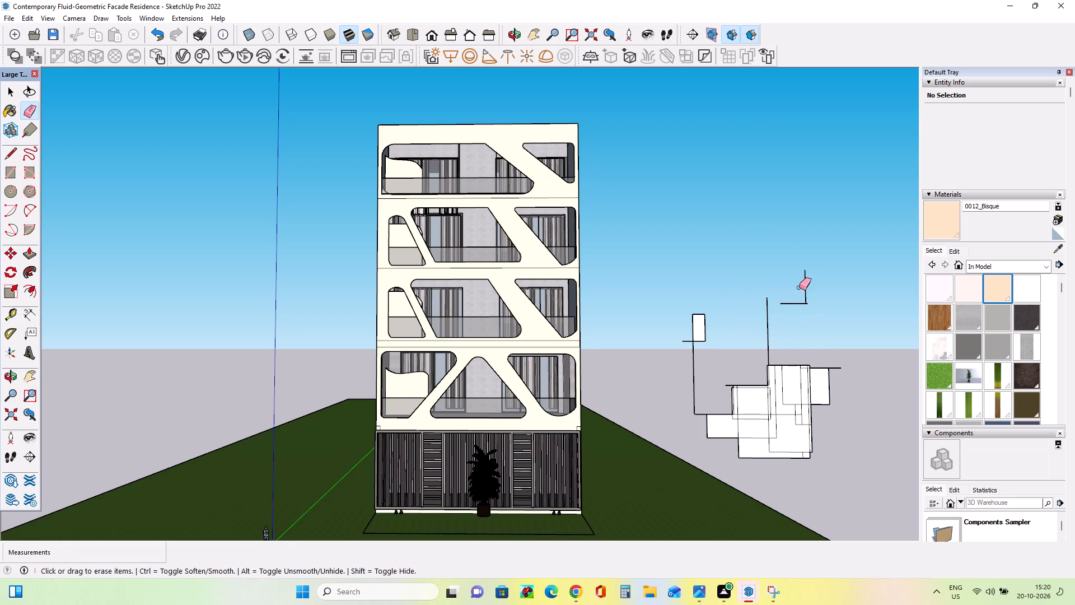
Erase the leftover corner lines above the cluster and the lone vertical line rising from its central block.
drag(799, 287, 800, 338)
drag(803, 288, 806, 321)
drag(810, 288, 806, 335)
drag(799, 305, 802, 313)
drag(803, 304, 809, 315)
drag(811, 306, 808, 318)
drag(764, 346, 770, 355)
click(770, 359)
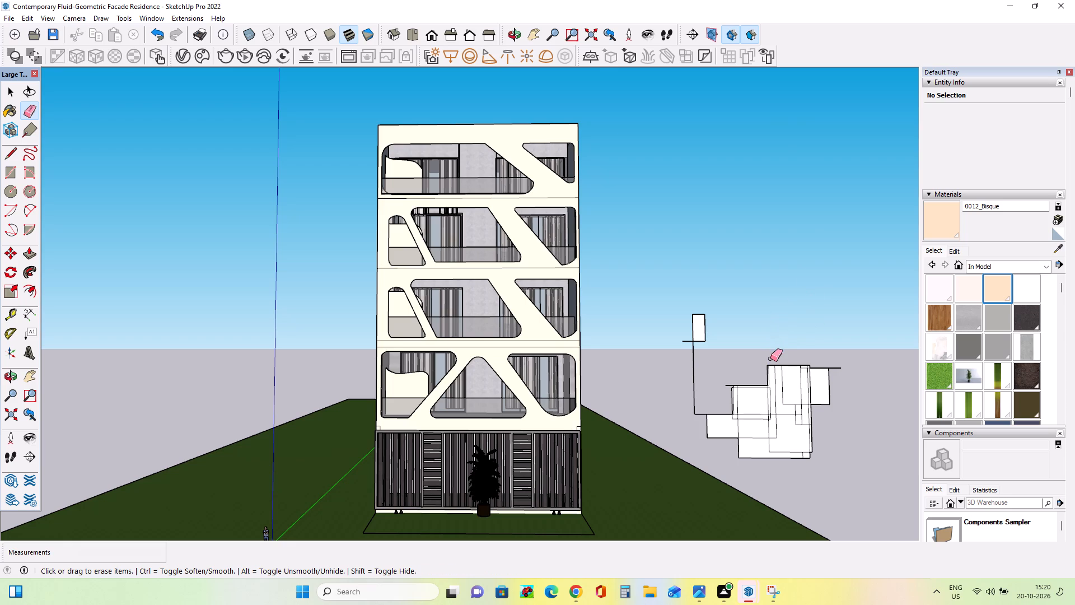
Erase the upper edges and closely spaced vertical lines on the near side of the central block.
click(772, 372)
click(772, 377)
click(770, 378)
click(767, 378)
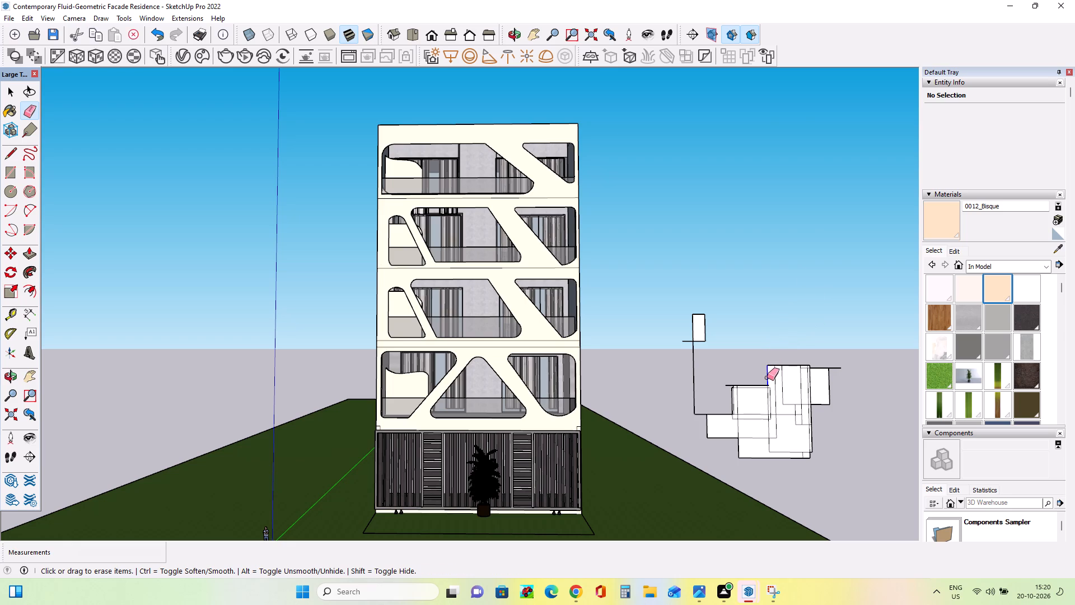
click(779, 377)
click(784, 369)
click(787, 362)
click(786, 366)
click(786, 375)
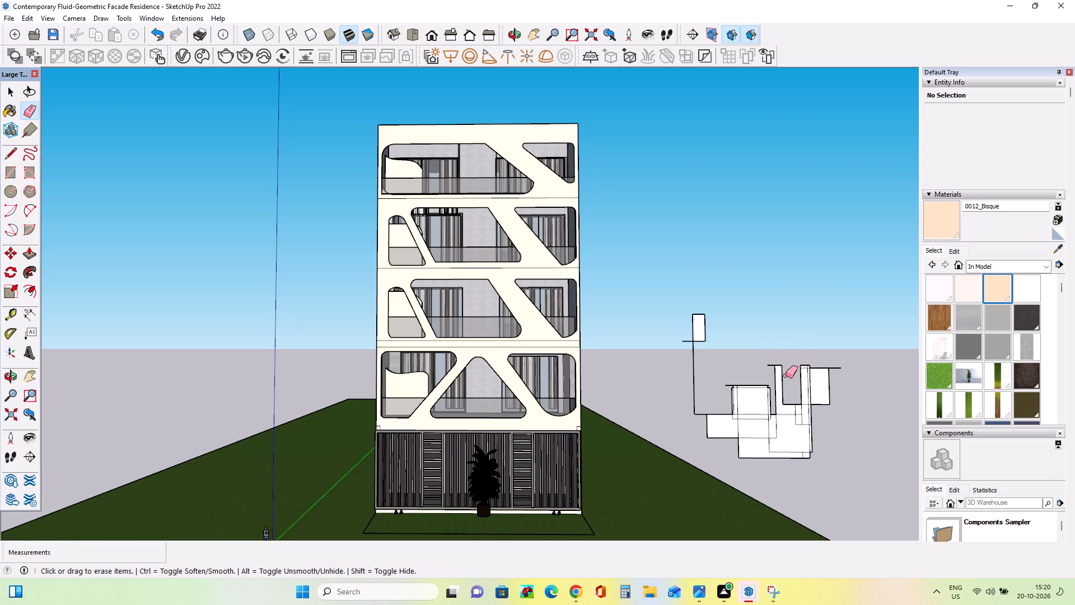
click(778, 380)
click(785, 386)
click(777, 387)
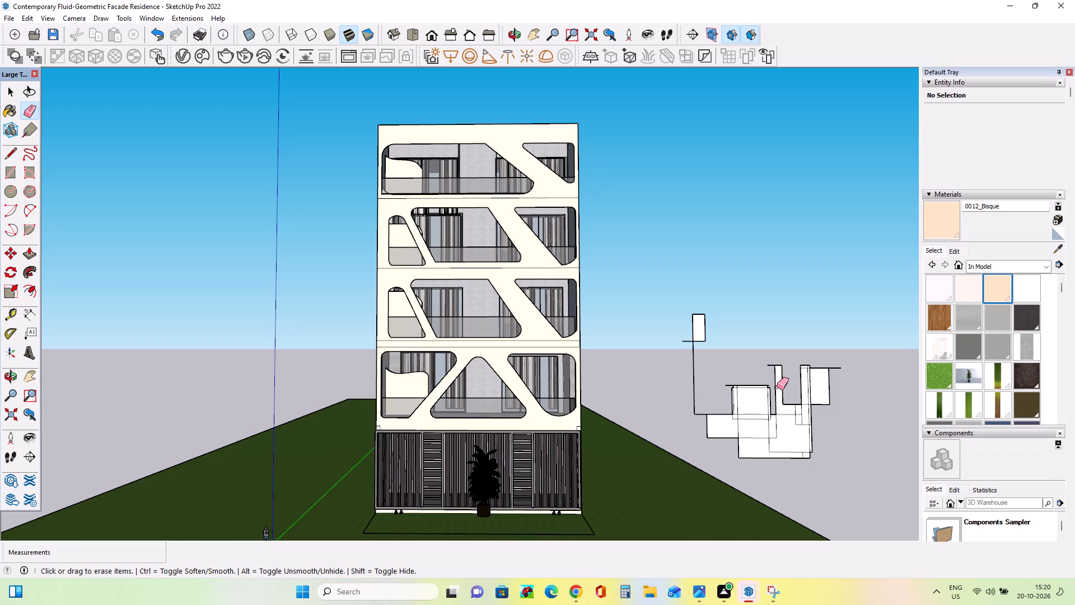
click(784, 389)
click(782, 389)
Erase the vertical edges on the central block's far side and the outer lines of the adjoining rectangle.
drag(806, 395, 811, 404)
drag(798, 393, 806, 399)
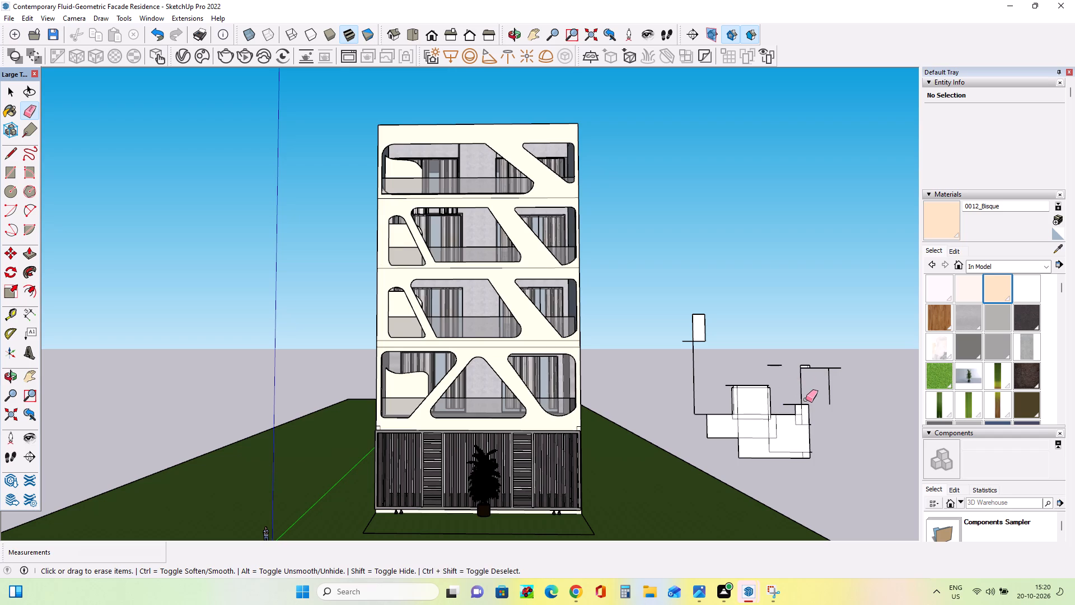
drag(806, 399, 808, 403)
drag(797, 394, 803, 399)
drag(825, 359, 828, 387)
drag(833, 367, 831, 392)
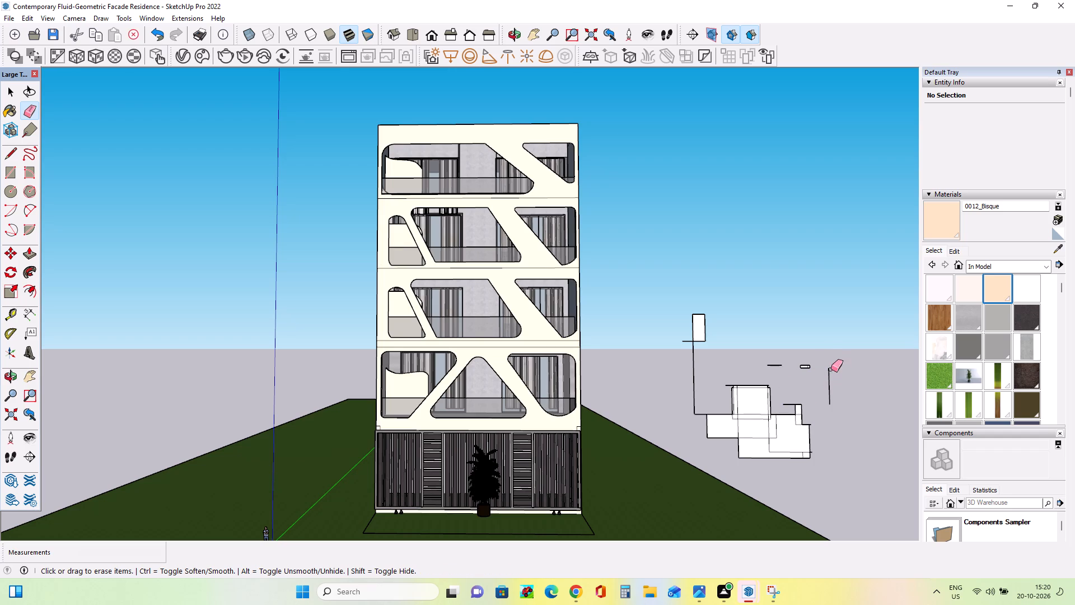
drag(831, 369, 826, 397)
drag(830, 373, 831, 398)
Erase the tiny sliver rectangle floating above the remaining blocks.
drag(807, 362, 808, 378)
drag(807, 364, 808, 373)
drag(806, 361, 806, 370)
click(804, 365)
drag(811, 370, 811, 376)
click(811, 367)
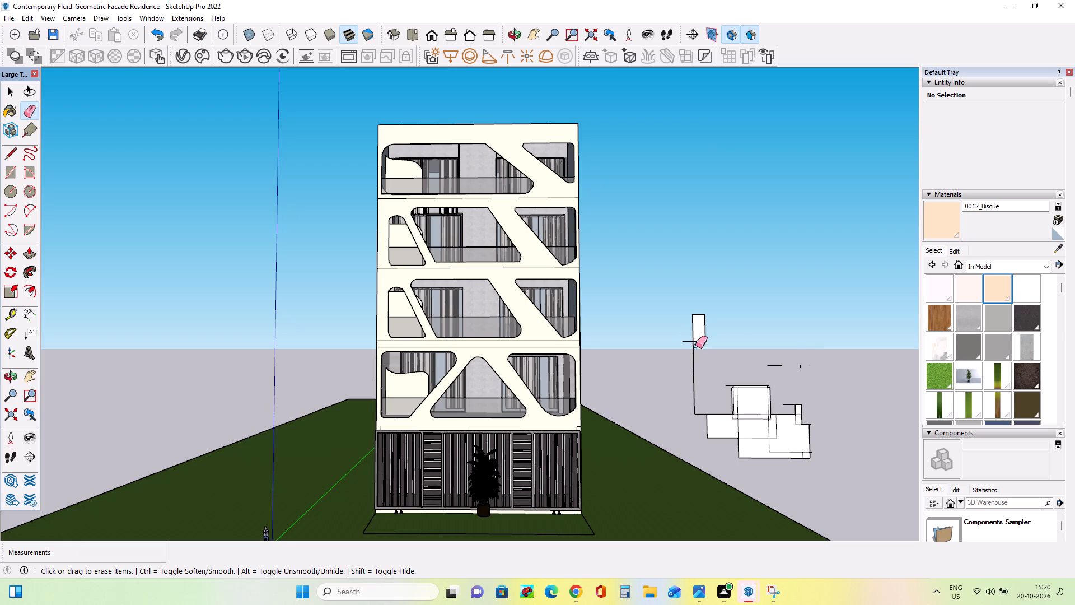
Erase edges of the small upright nearest the building and the long vertical line below it.
drag(690, 327, 713, 358)
drag(680, 334, 703, 365)
drag(691, 322, 694, 361)
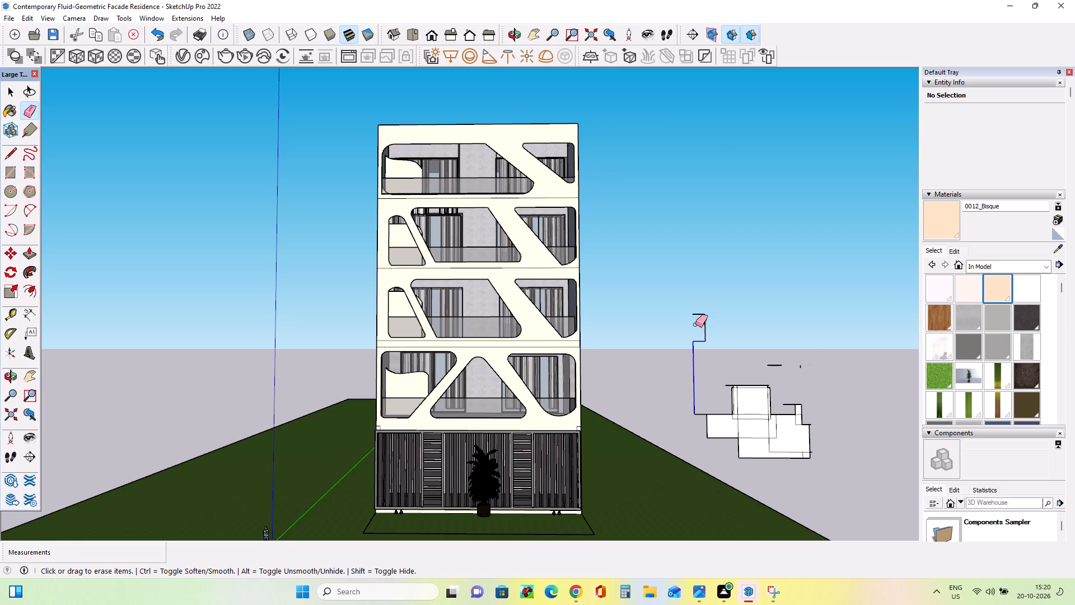
drag(695, 324, 699, 374)
Erase the horizontal and inner edges of the square block and the adjoining low rectangle's top edge.
drag(707, 376, 727, 416)
drag(730, 387, 737, 416)
drag(754, 374, 750, 417)
drag(757, 374, 759, 420)
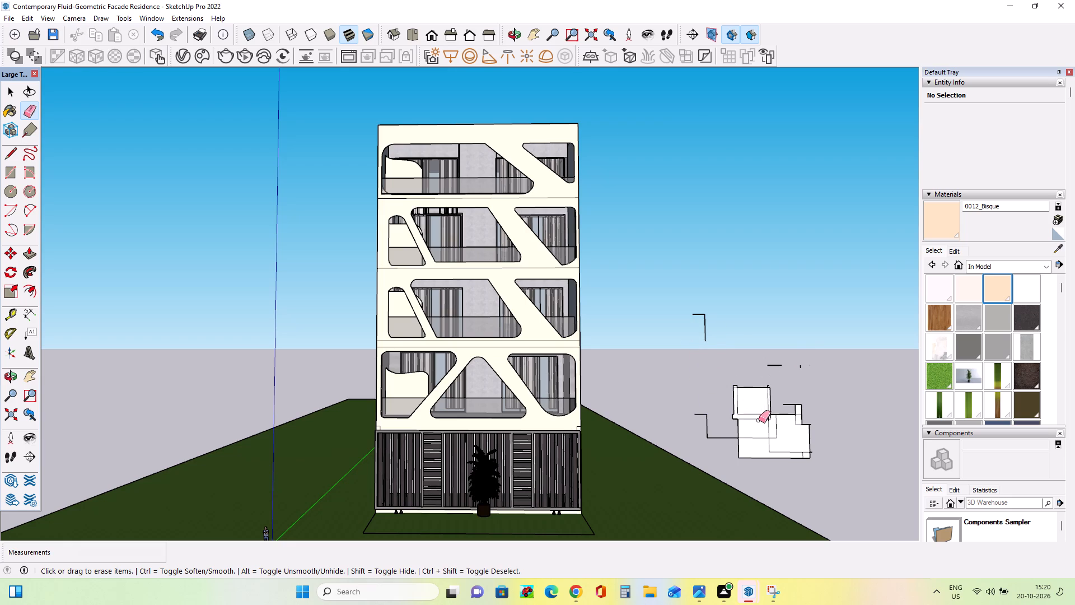
drag(759, 420, 762, 414)
drag(773, 369, 770, 421)
drag(730, 391, 740, 397)
drag(740, 397, 732, 419)
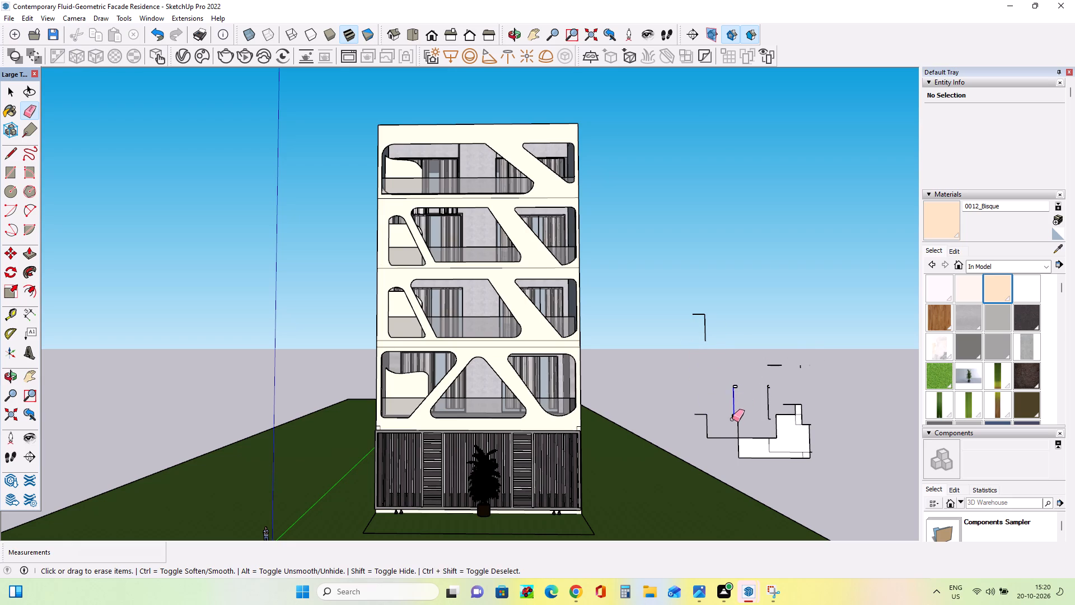
Erase the square block's near vertical edge and the tiny leftover pieces at its upper corner.
drag(732, 419, 732, 424)
drag(735, 404, 736, 427)
drag(728, 373, 731, 409)
drag(740, 380, 741, 392)
drag(734, 370, 734, 394)
drag(734, 394, 733, 394)
drag(733, 375, 734, 385)
drag(735, 381, 736, 387)
drag(737, 379, 738, 384)
drag(737, 380, 746, 377)
Erase the short floating horizontal line and the square block's remaining far vertical edges.
drag(770, 355, 778, 369)
drag(782, 355, 782, 364)
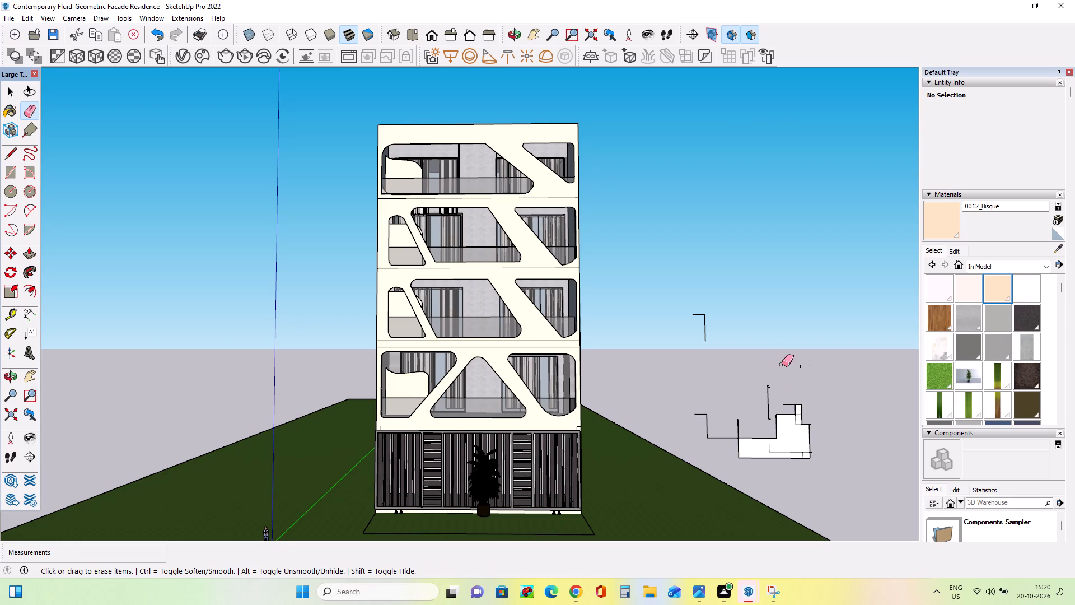
drag(782, 364, 780, 369)
drag(776, 362, 768, 406)
drag(768, 390, 769, 404)
click(769, 396)
drag(770, 384, 772, 401)
drag(770, 379, 771, 387)
drag(768, 380, 768, 387)
drag(768, 387, 770, 397)
Erase the upper and inner edges of the remaining stepped block at the bottom of the cluster.
drag(792, 377, 793, 411)
drag(793, 399, 791, 419)
drag(791, 401, 788, 429)
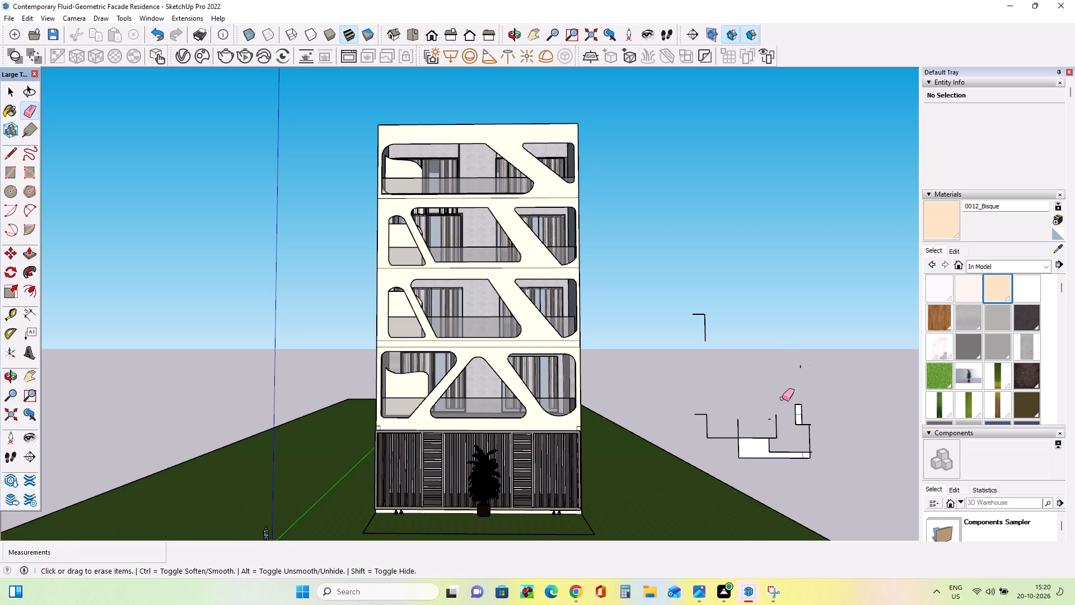
drag(779, 403, 768, 429)
drag(766, 405, 766, 418)
drag(761, 422, 754, 441)
drag(747, 422, 742, 444)
drag(736, 427, 735, 438)
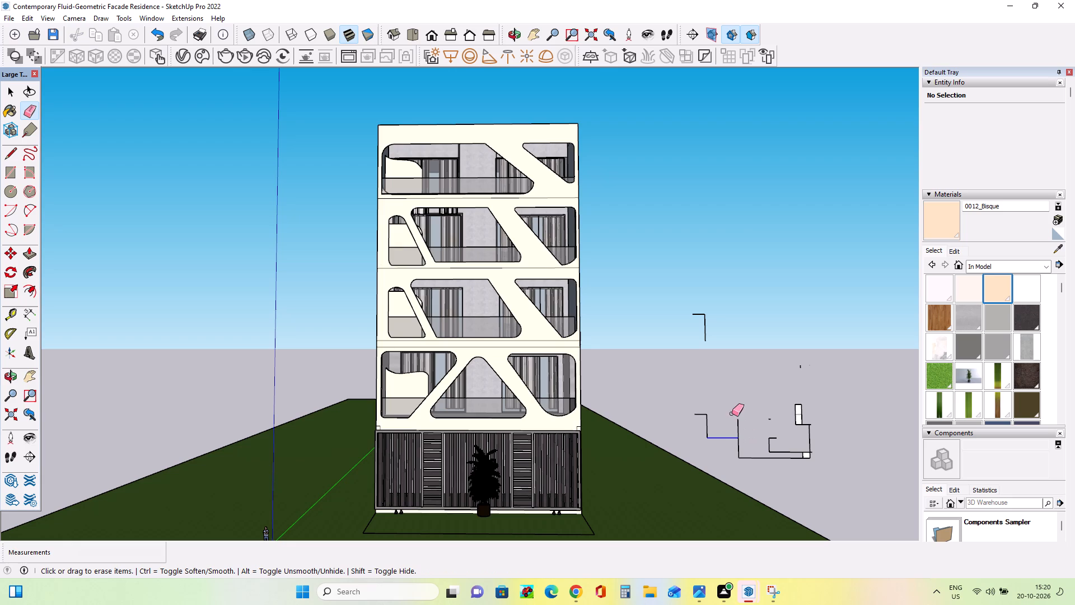
Erase the remaining side and bottom lines of the stepped block's outline.
drag(733, 422, 736, 435)
click(737, 425)
drag(736, 426, 736, 432)
drag(747, 439, 758, 457)
drag(768, 435, 769, 459)
drag(771, 434, 771, 451)
drag(770, 421, 770, 438)
drag(769, 438, 769, 446)
drag(766, 431, 812, 432)
Erase the small narrow upright and the tiny square left at the cluster's far side.
drag(818, 406, 810, 433)
drag(789, 394, 800, 430)
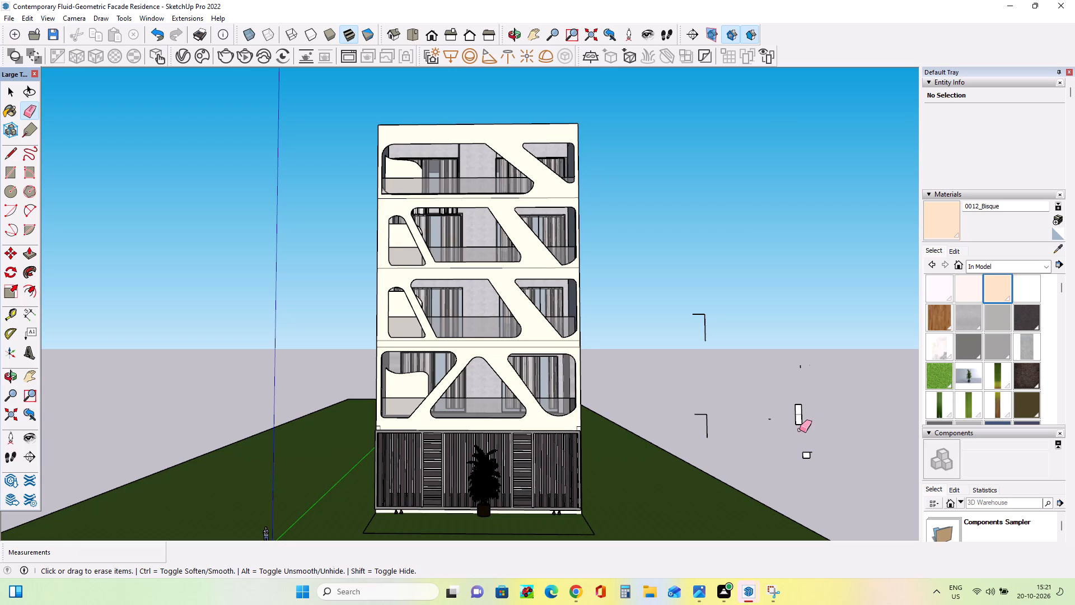
drag(800, 430, 802, 439)
drag(807, 409, 802, 422)
drag(798, 394, 802, 434)
drag(797, 392, 801, 435)
drag(799, 392, 801, 429)
drag(794, 393, 794, 422)
drag(798, 404, 802, 425)
drag(801, 408, 802, 465)
drag(809, 443, 812, 454)
drag(812, 452, 809, 457)
drag(811, 448, 811, 463)
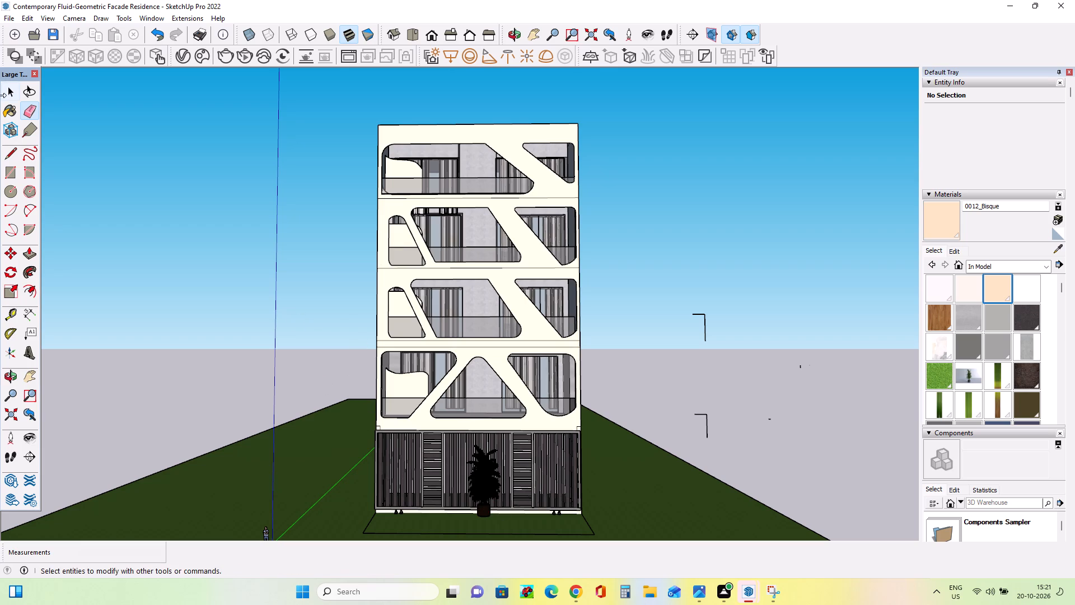
Select all the leftover edge fragments beside the building and delete them.
click(15, 101)
click(16, 97)
drag(839, 291, 677, 420)
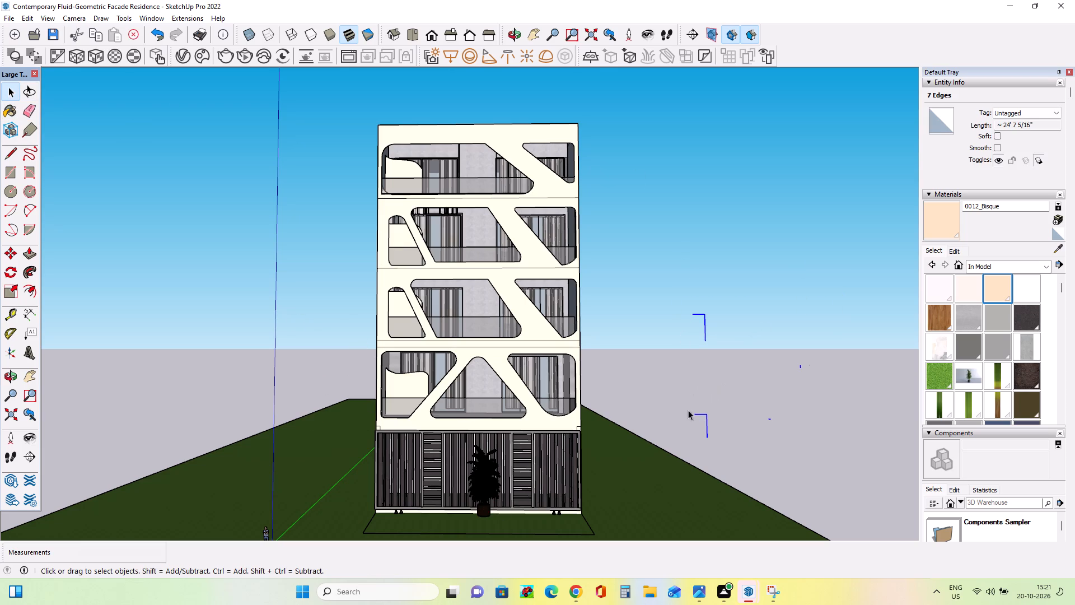
key(Delete)
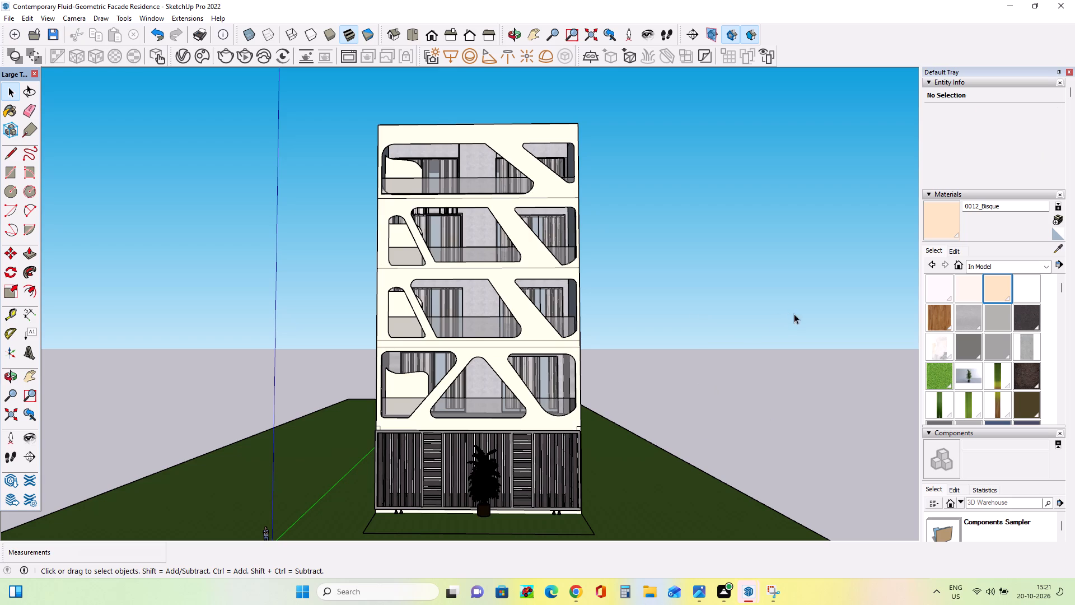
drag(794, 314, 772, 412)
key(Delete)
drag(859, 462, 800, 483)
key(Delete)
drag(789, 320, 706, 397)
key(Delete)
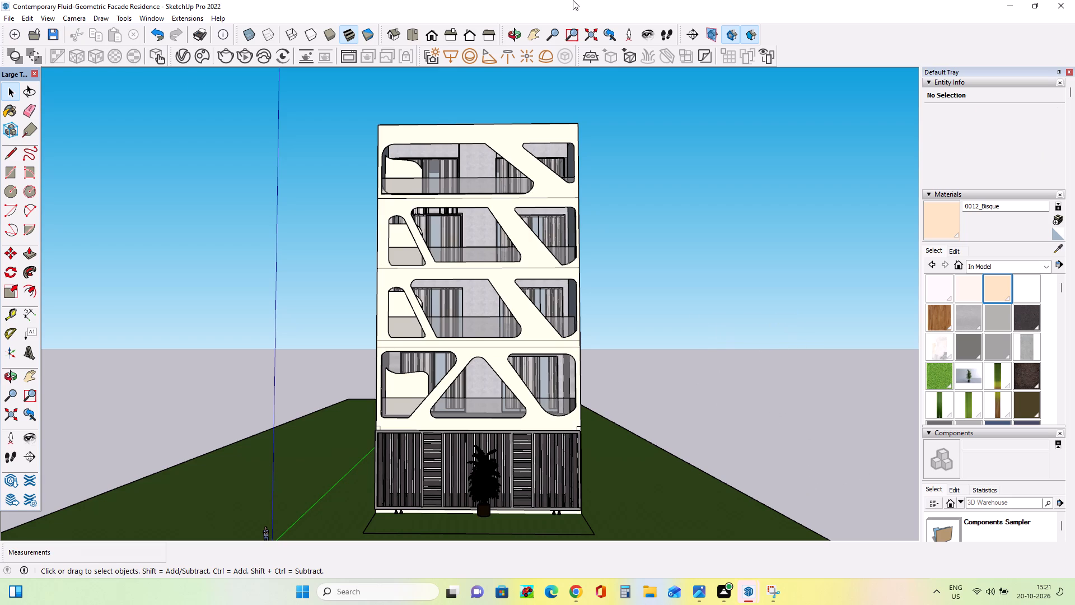
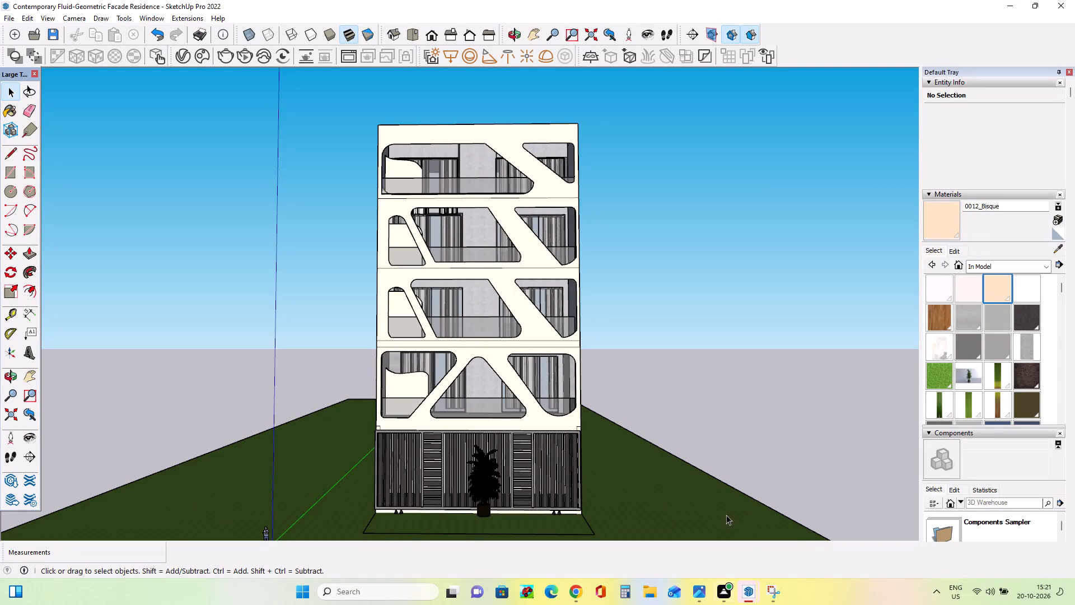
Save the Contemporary Fluid-Geometric Facade Residence model under its existing name.
key(ctrl+s)
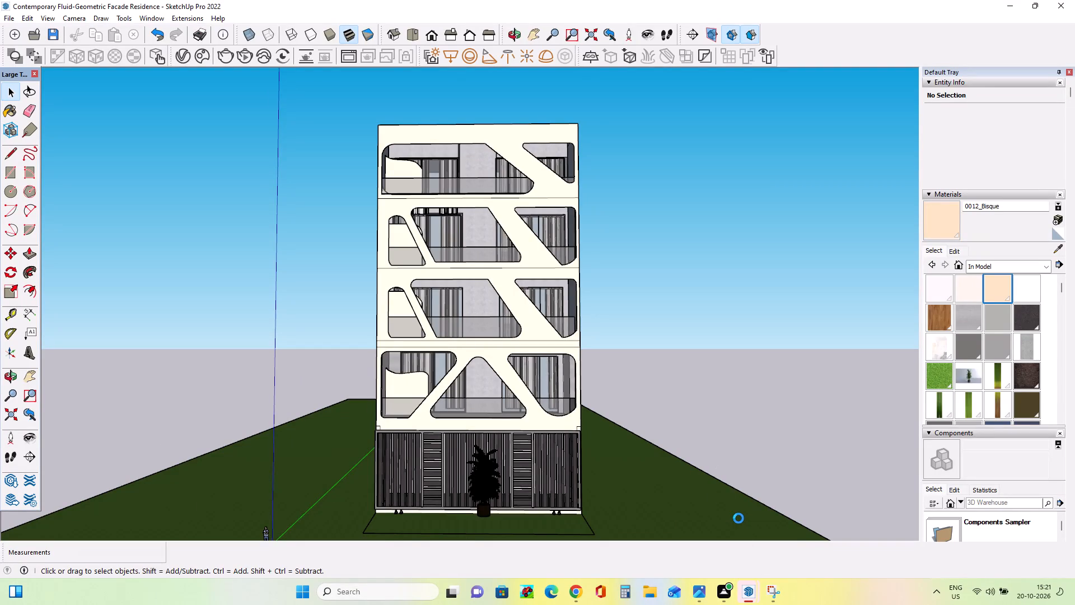